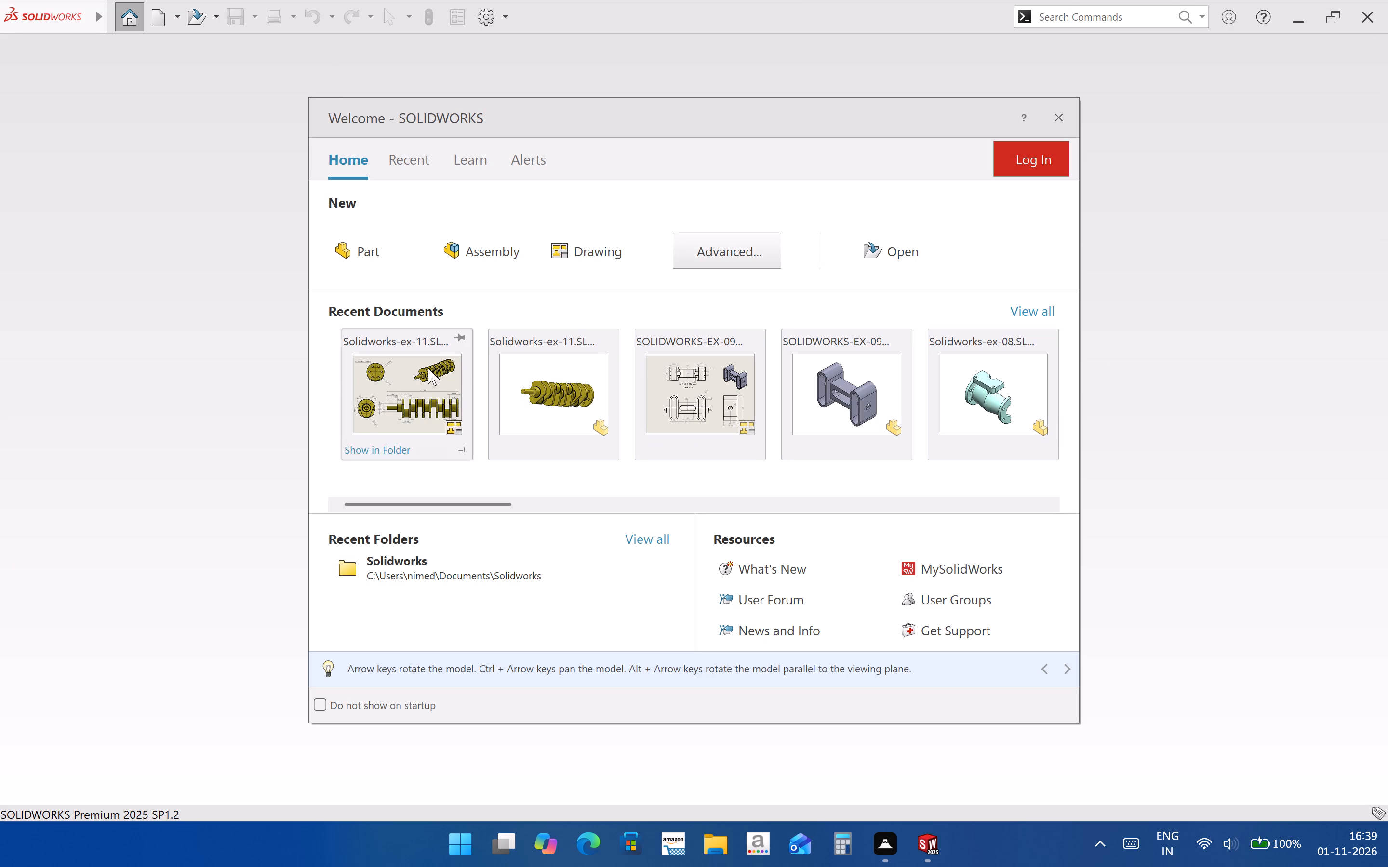
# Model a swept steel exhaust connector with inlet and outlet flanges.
# Create a new part and set its document units to MMGS (millimeter, gram, second).
pyautogui.click(383, 245)
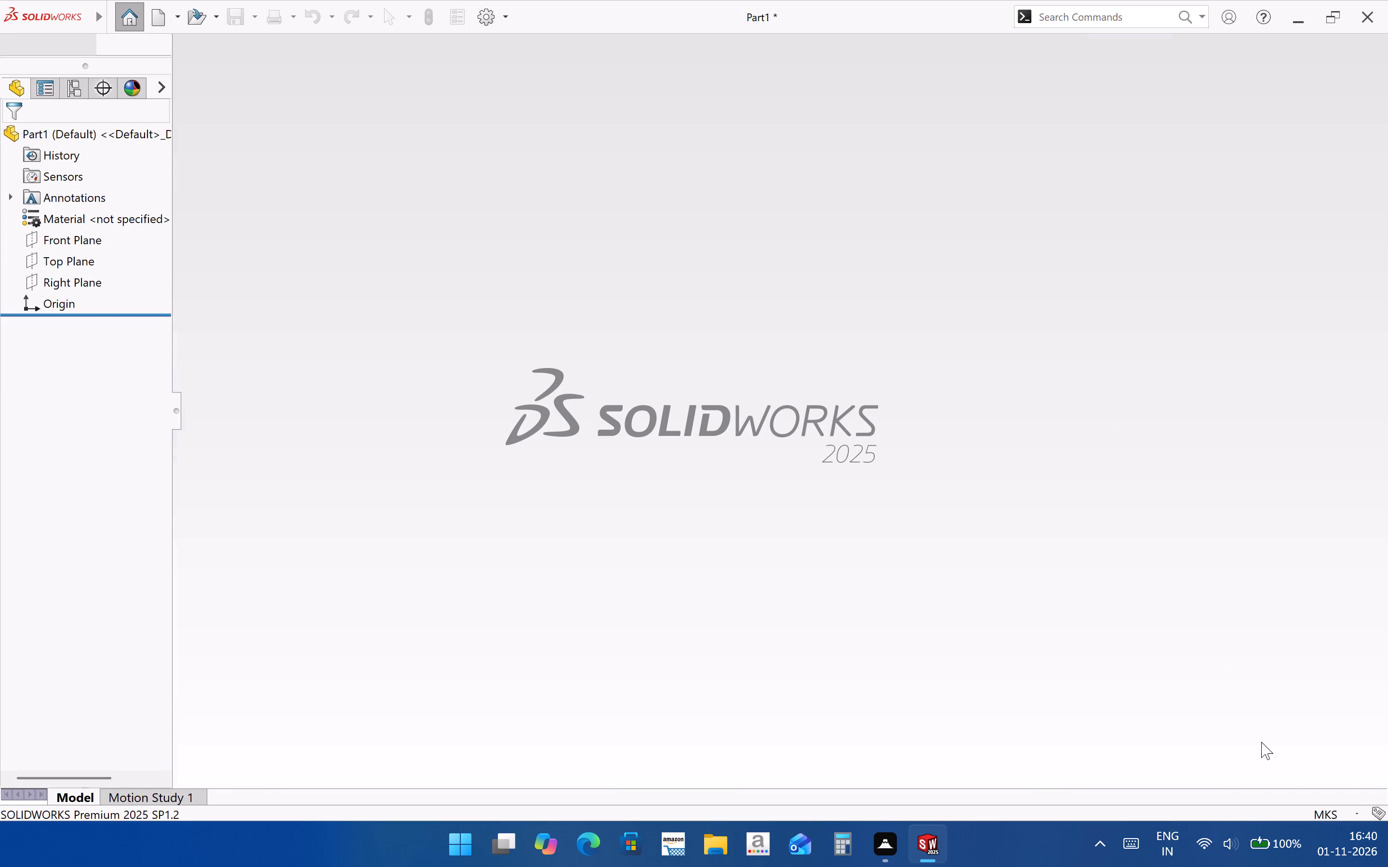
pyautogui.click(1316, 820)
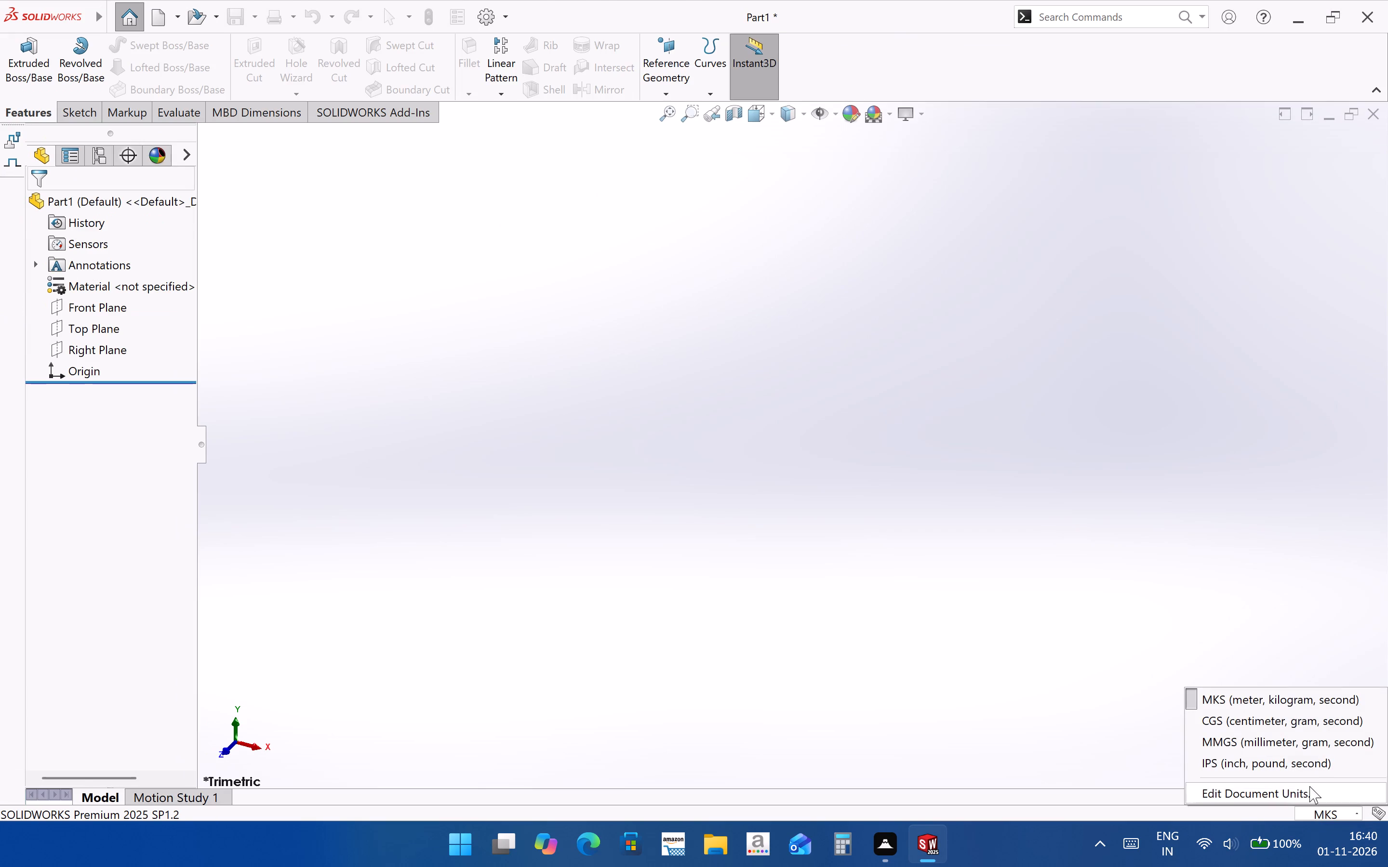
pyautogui.click(1301, 744)
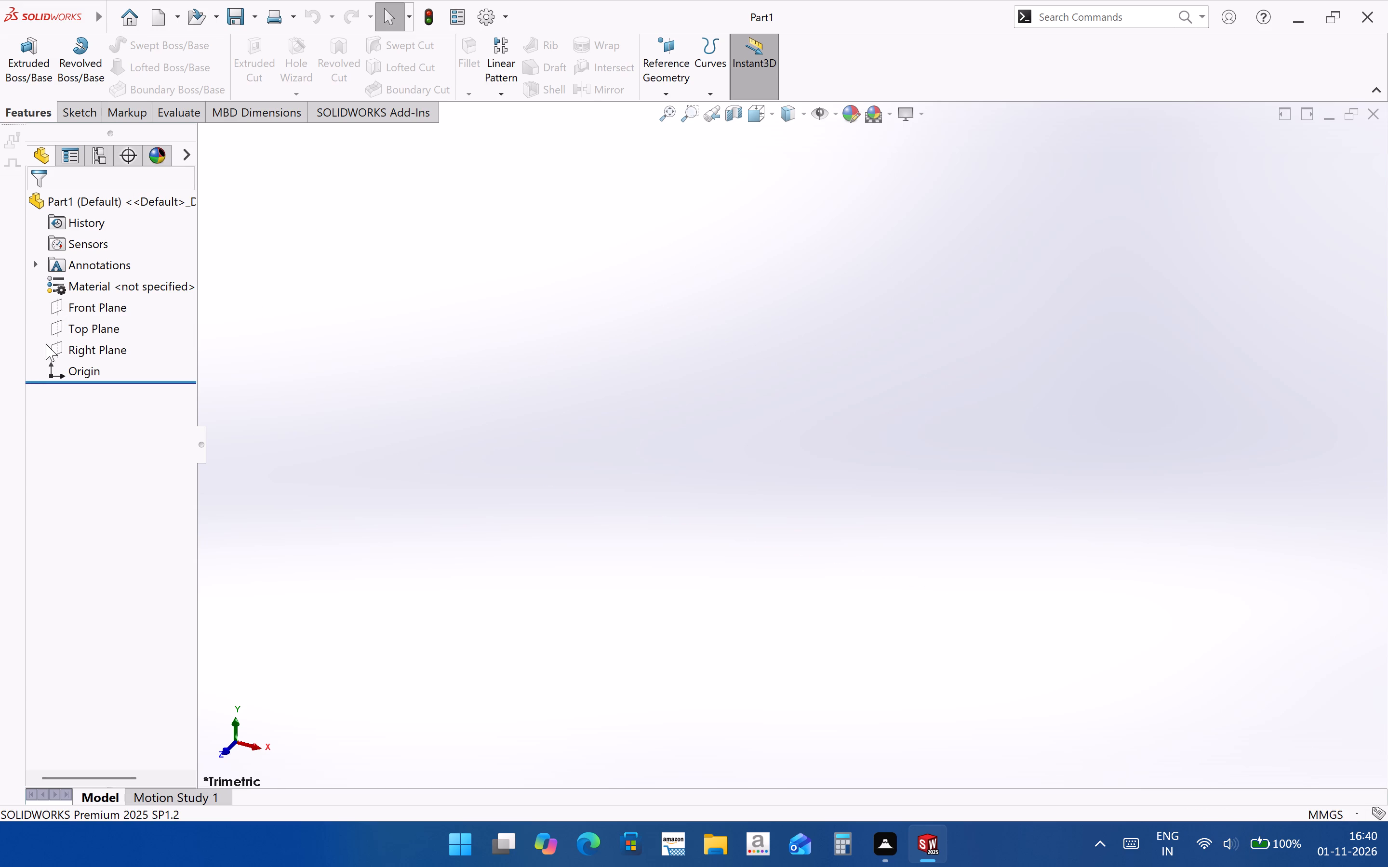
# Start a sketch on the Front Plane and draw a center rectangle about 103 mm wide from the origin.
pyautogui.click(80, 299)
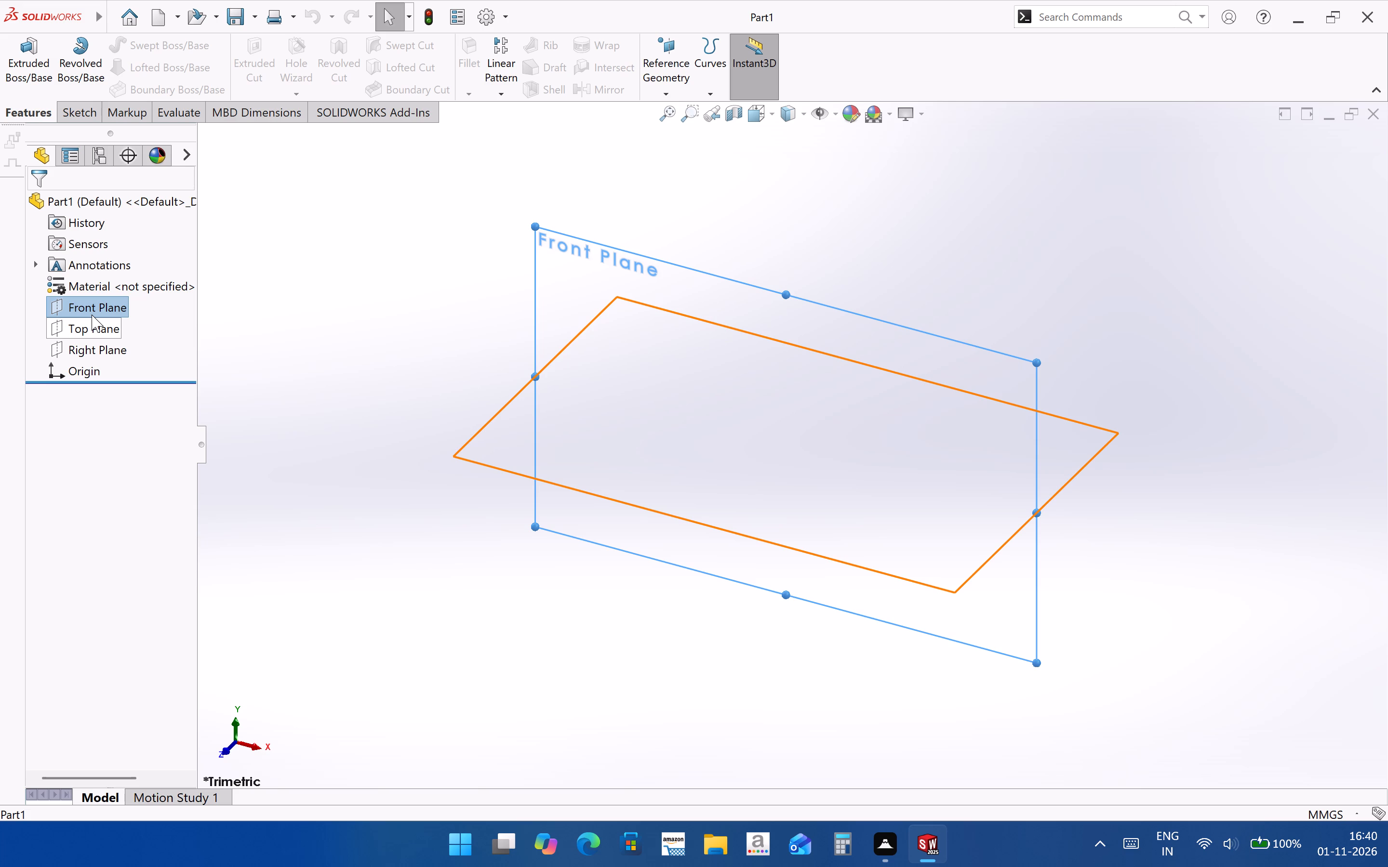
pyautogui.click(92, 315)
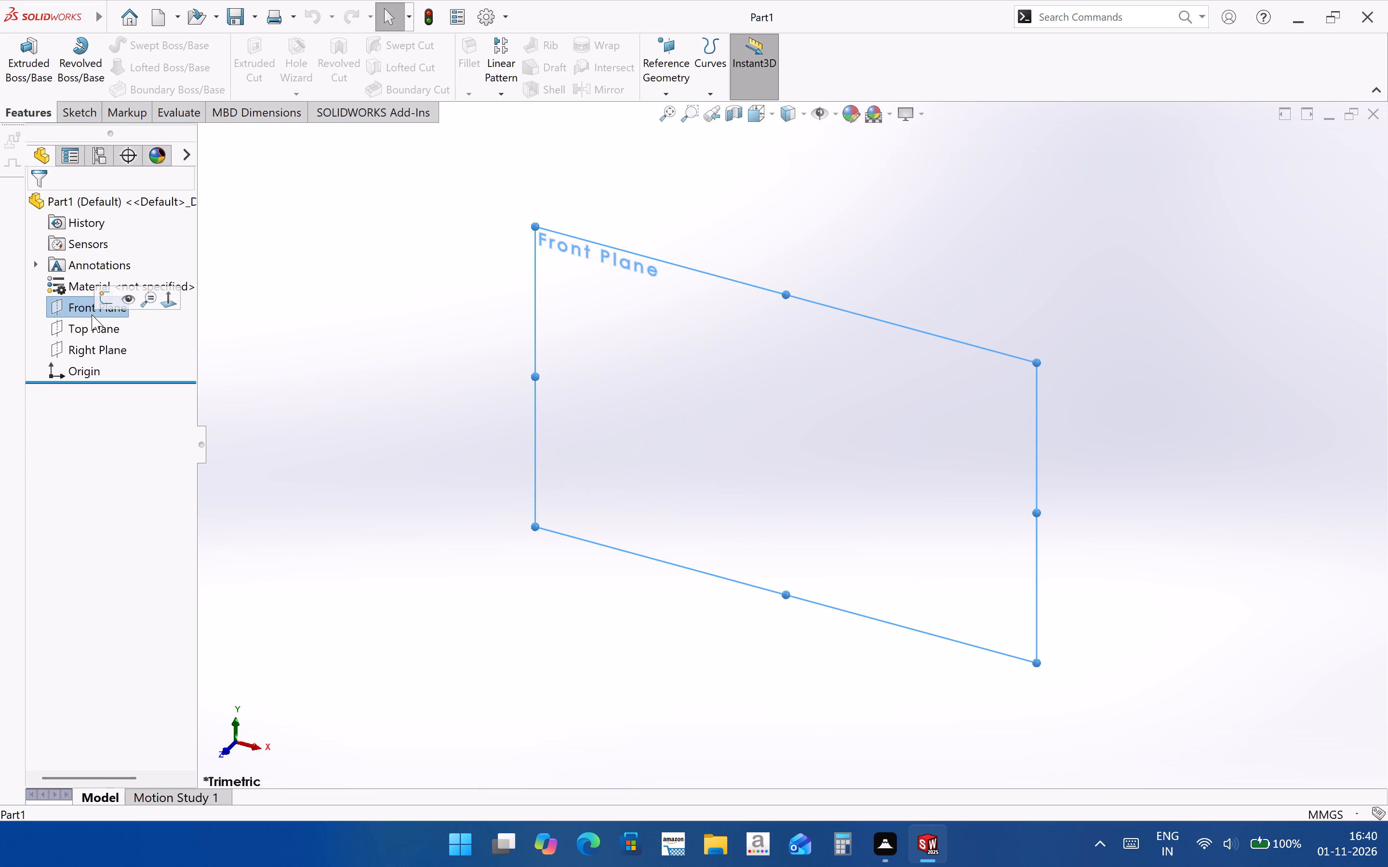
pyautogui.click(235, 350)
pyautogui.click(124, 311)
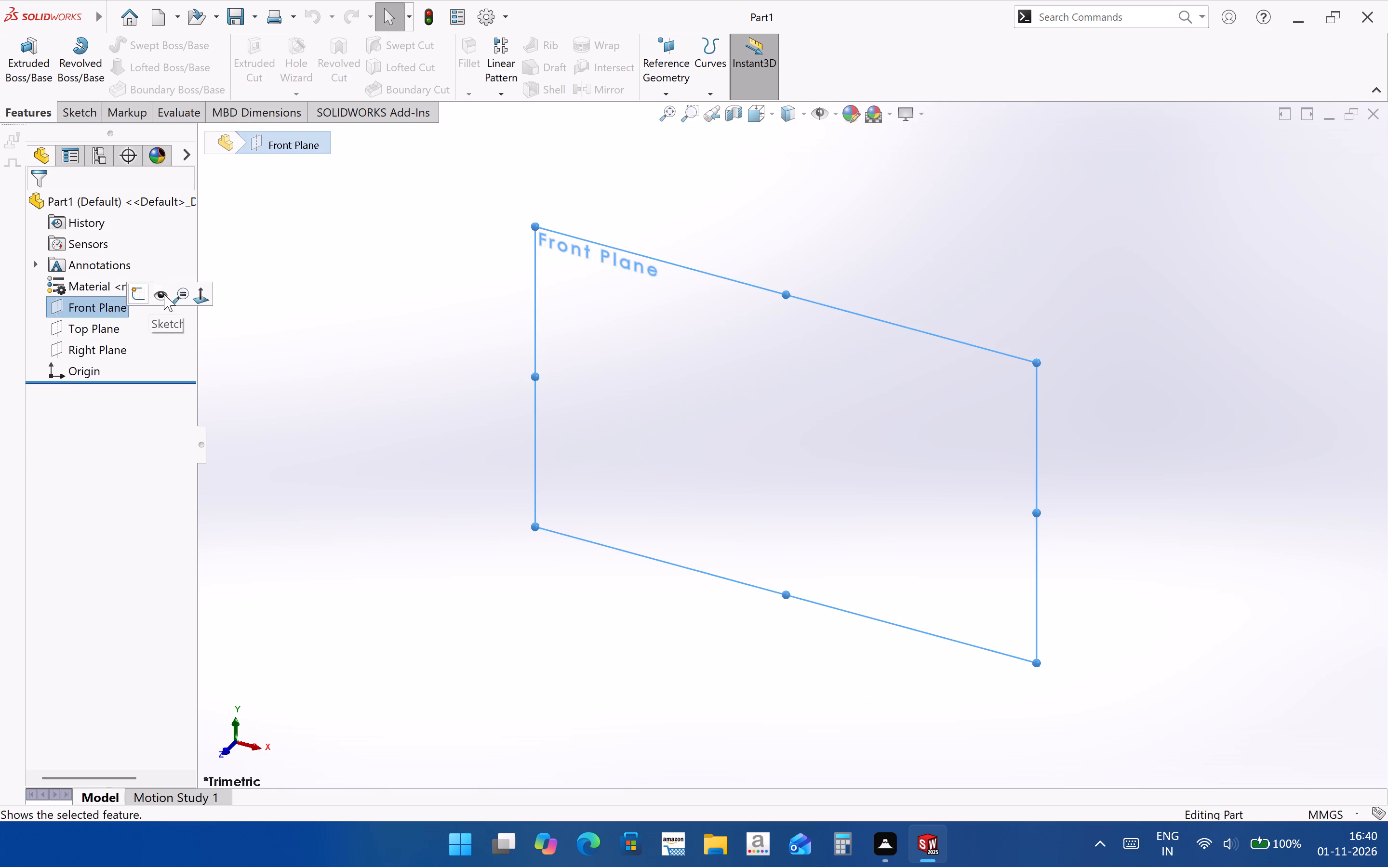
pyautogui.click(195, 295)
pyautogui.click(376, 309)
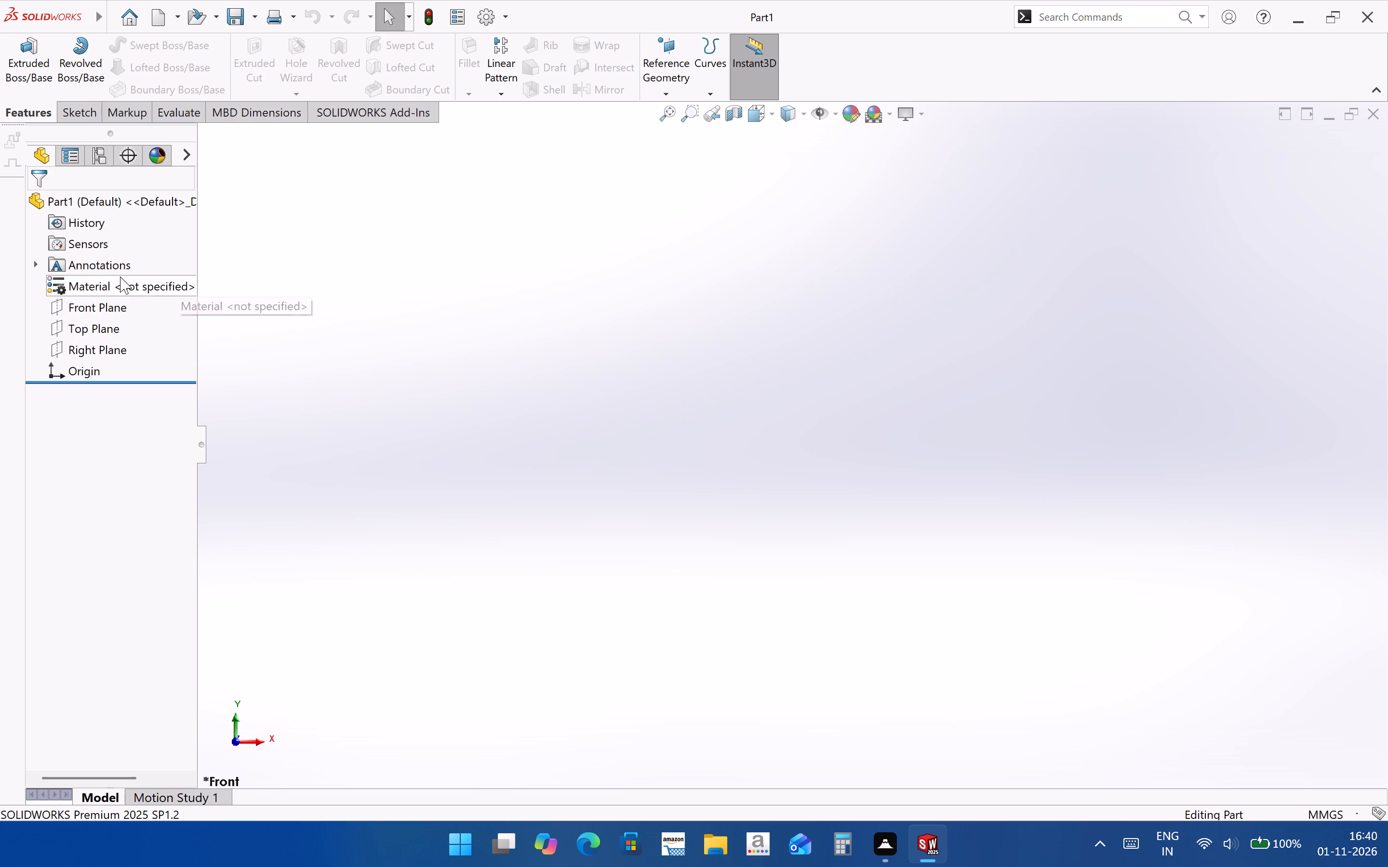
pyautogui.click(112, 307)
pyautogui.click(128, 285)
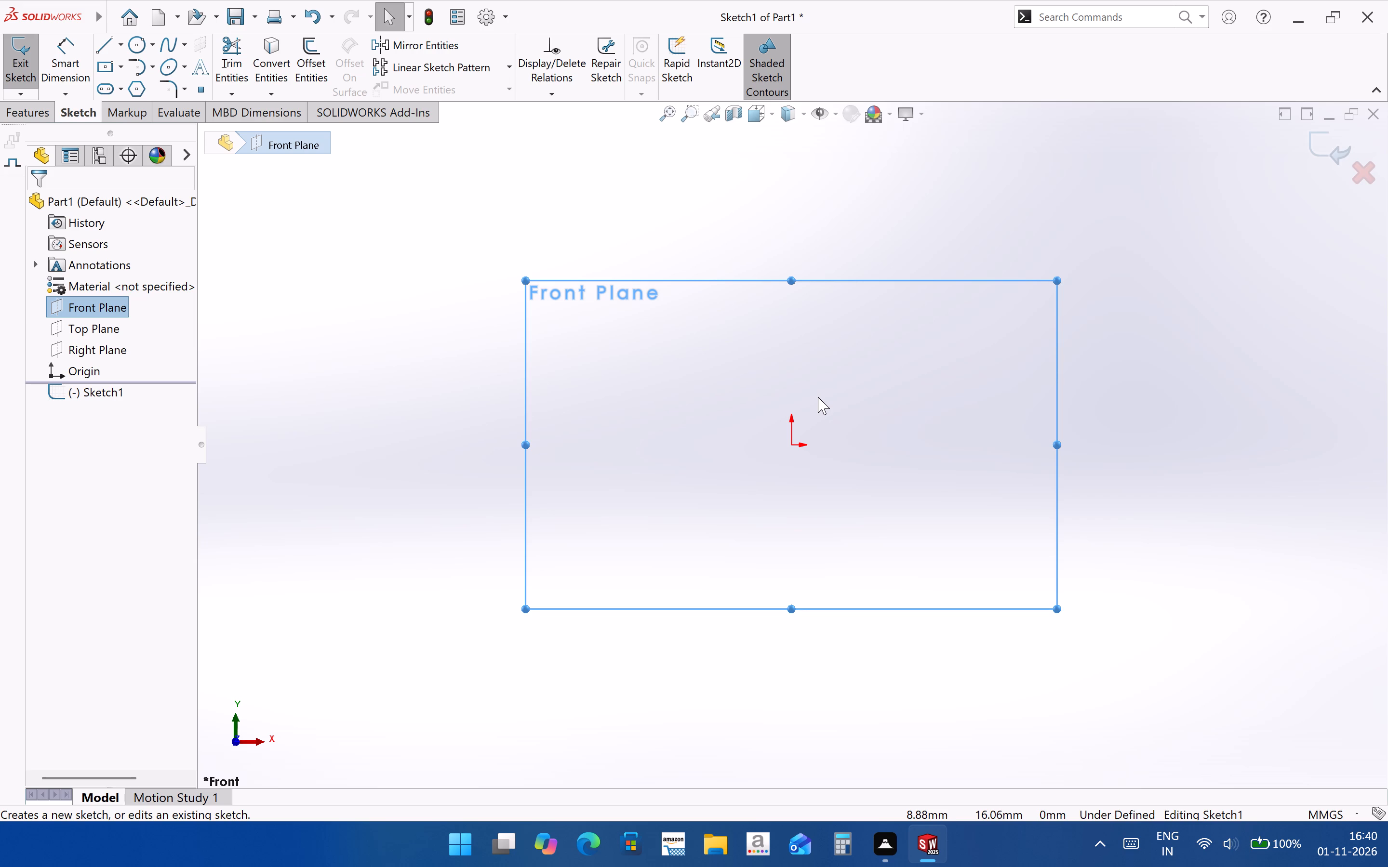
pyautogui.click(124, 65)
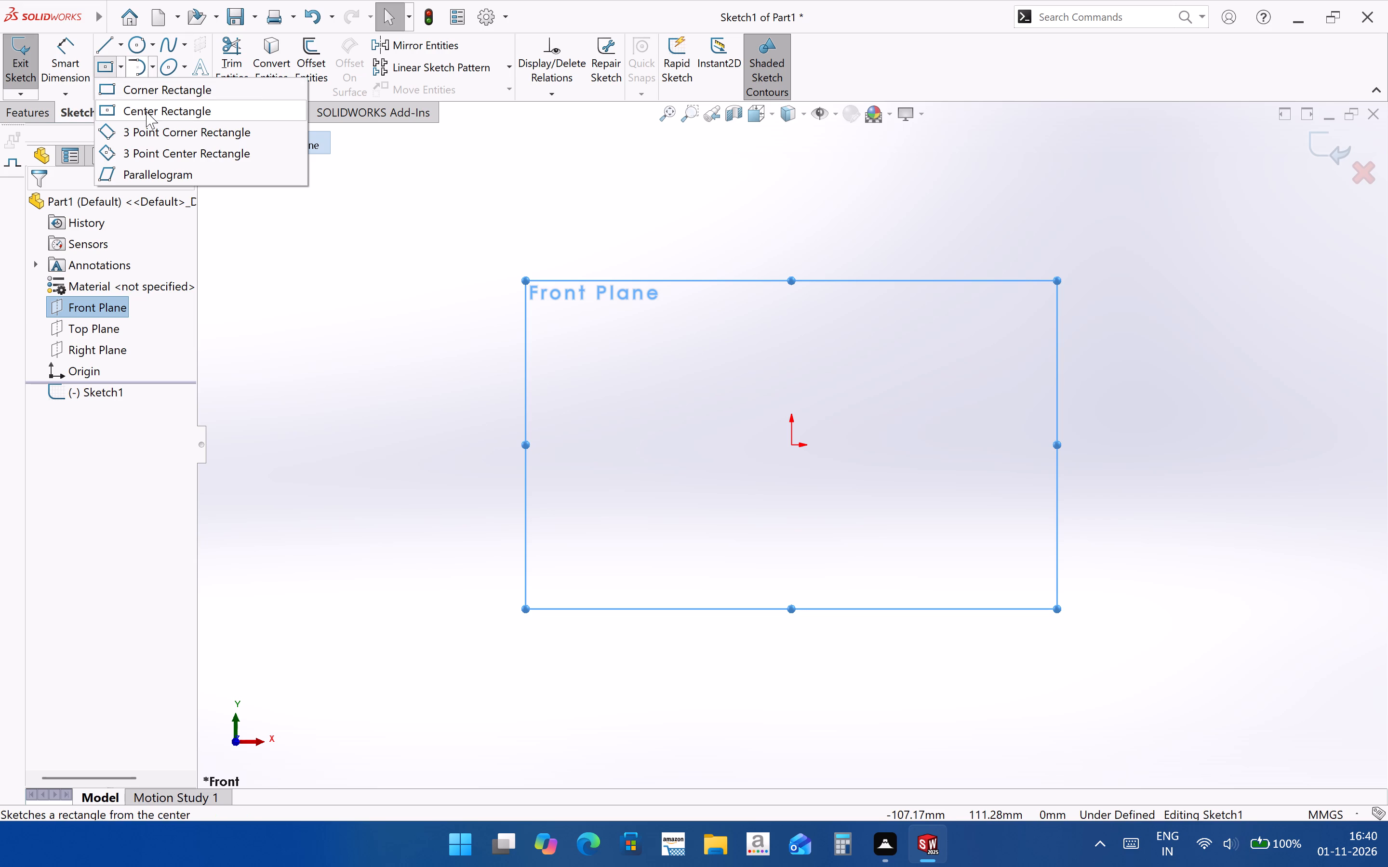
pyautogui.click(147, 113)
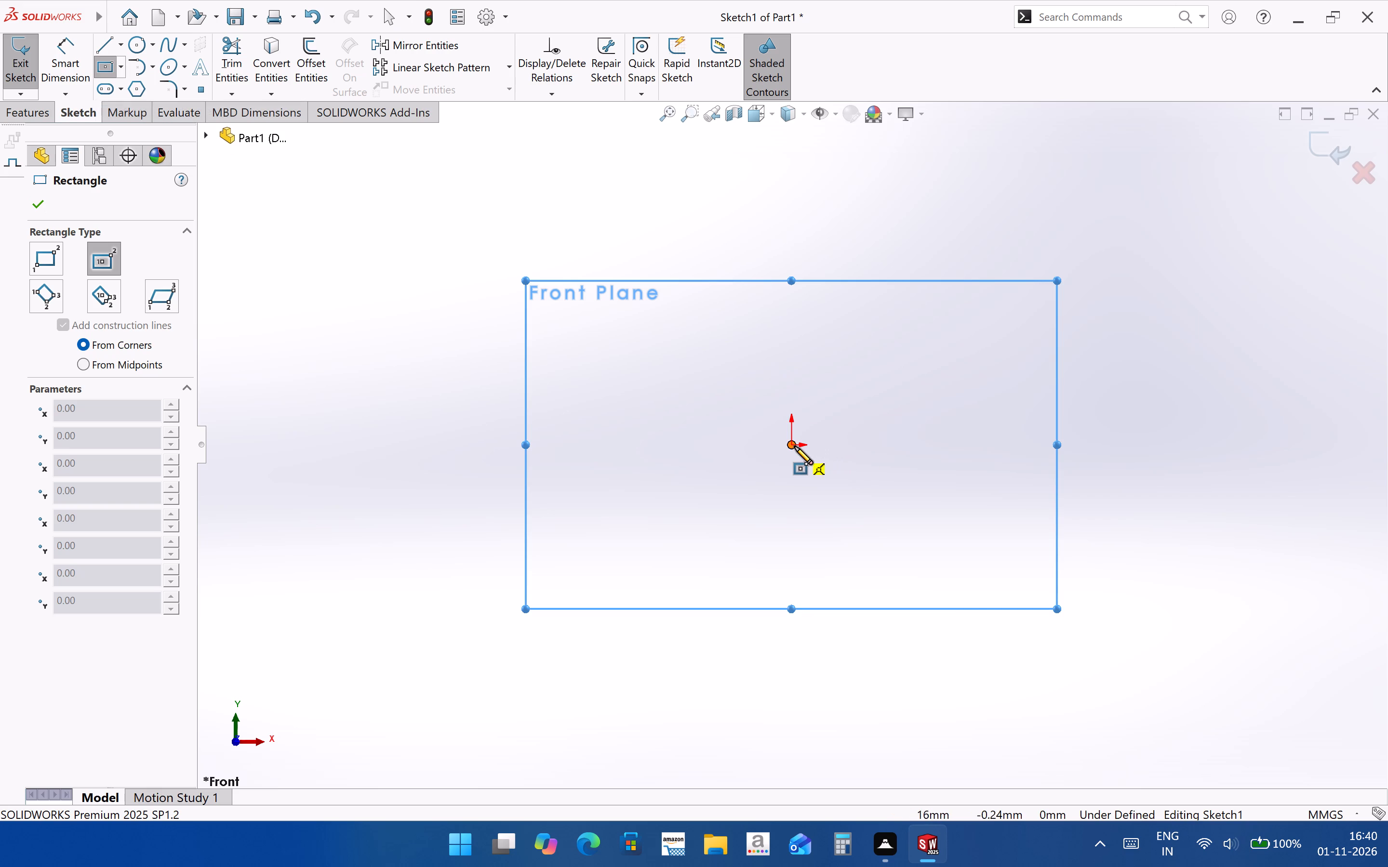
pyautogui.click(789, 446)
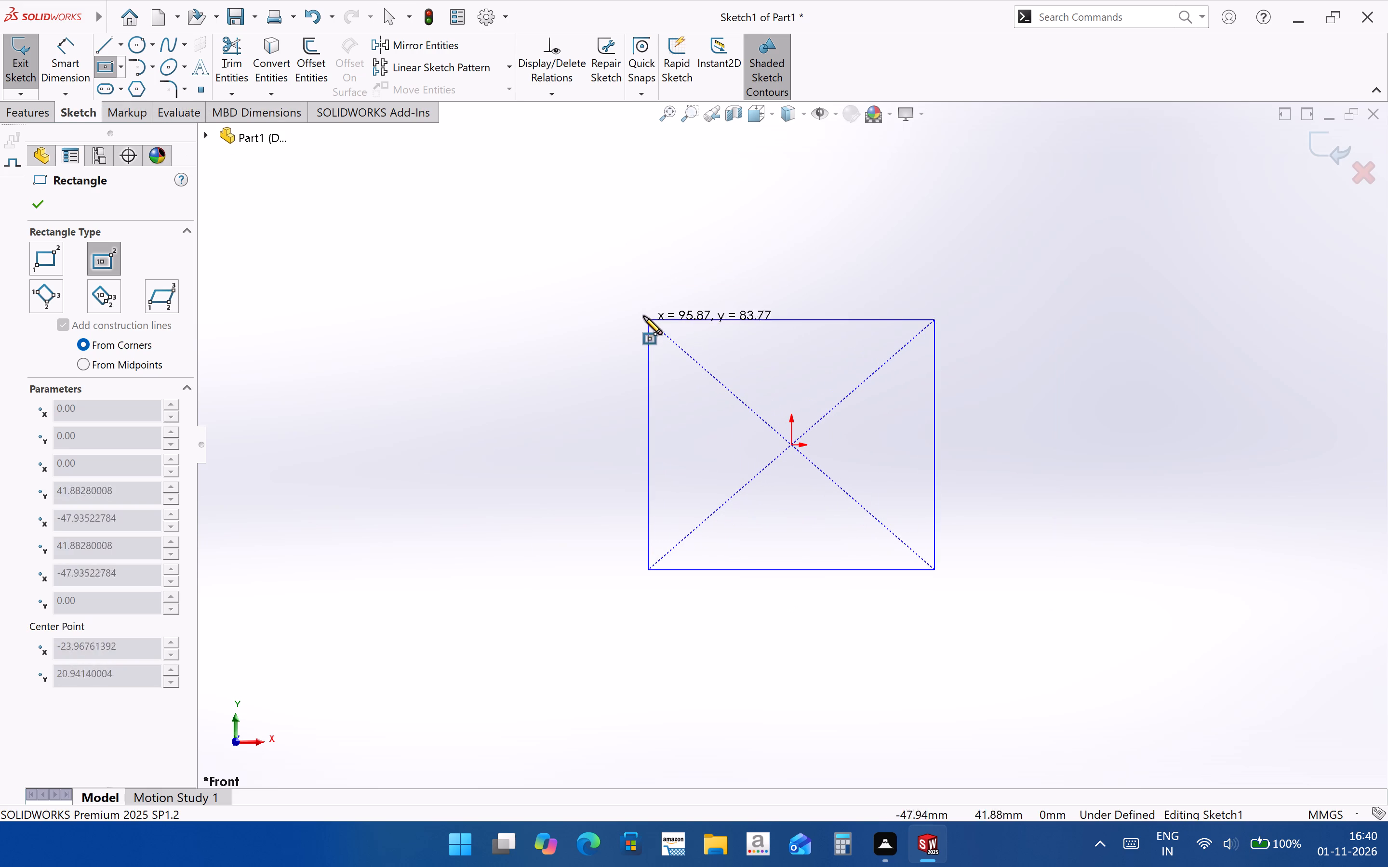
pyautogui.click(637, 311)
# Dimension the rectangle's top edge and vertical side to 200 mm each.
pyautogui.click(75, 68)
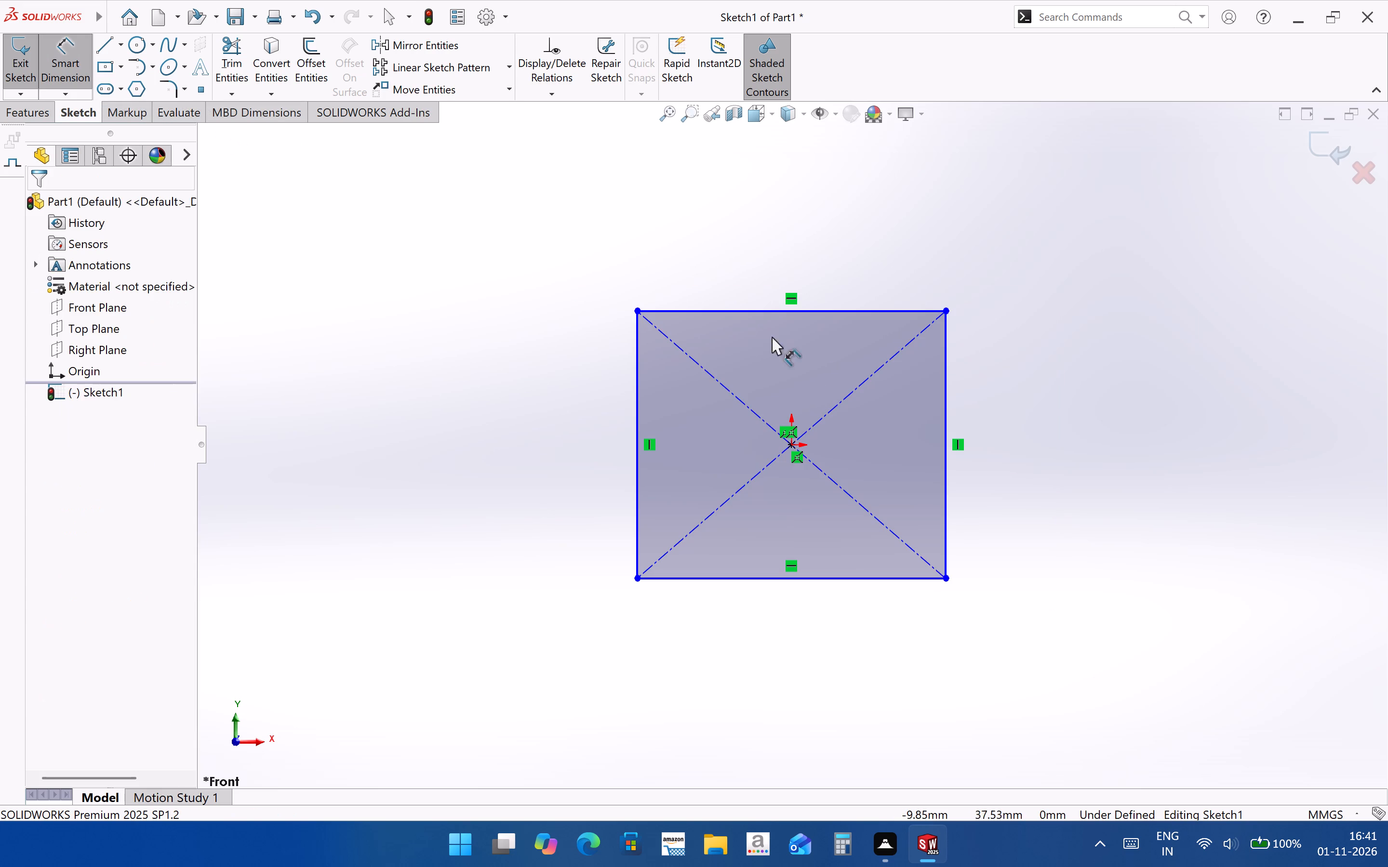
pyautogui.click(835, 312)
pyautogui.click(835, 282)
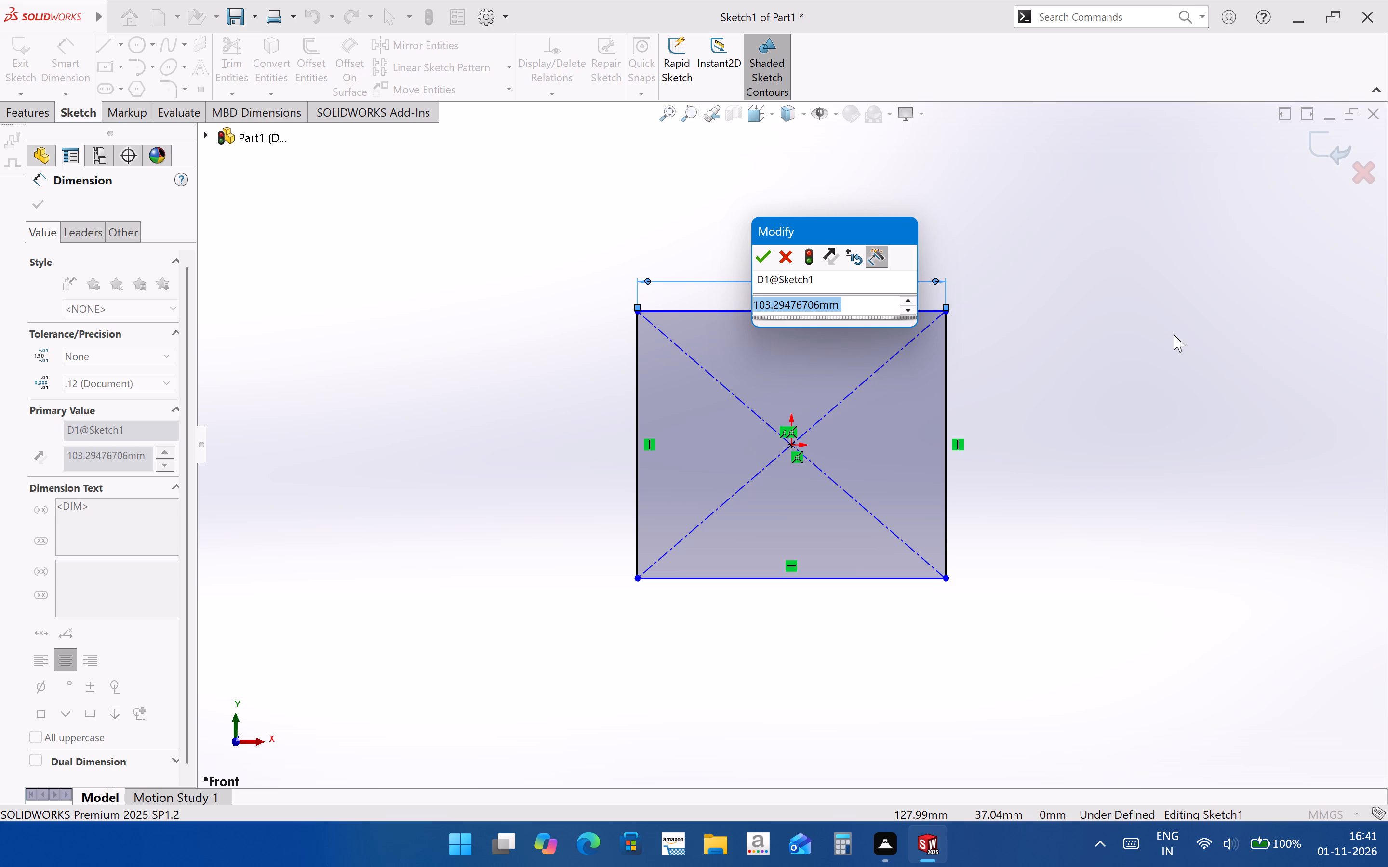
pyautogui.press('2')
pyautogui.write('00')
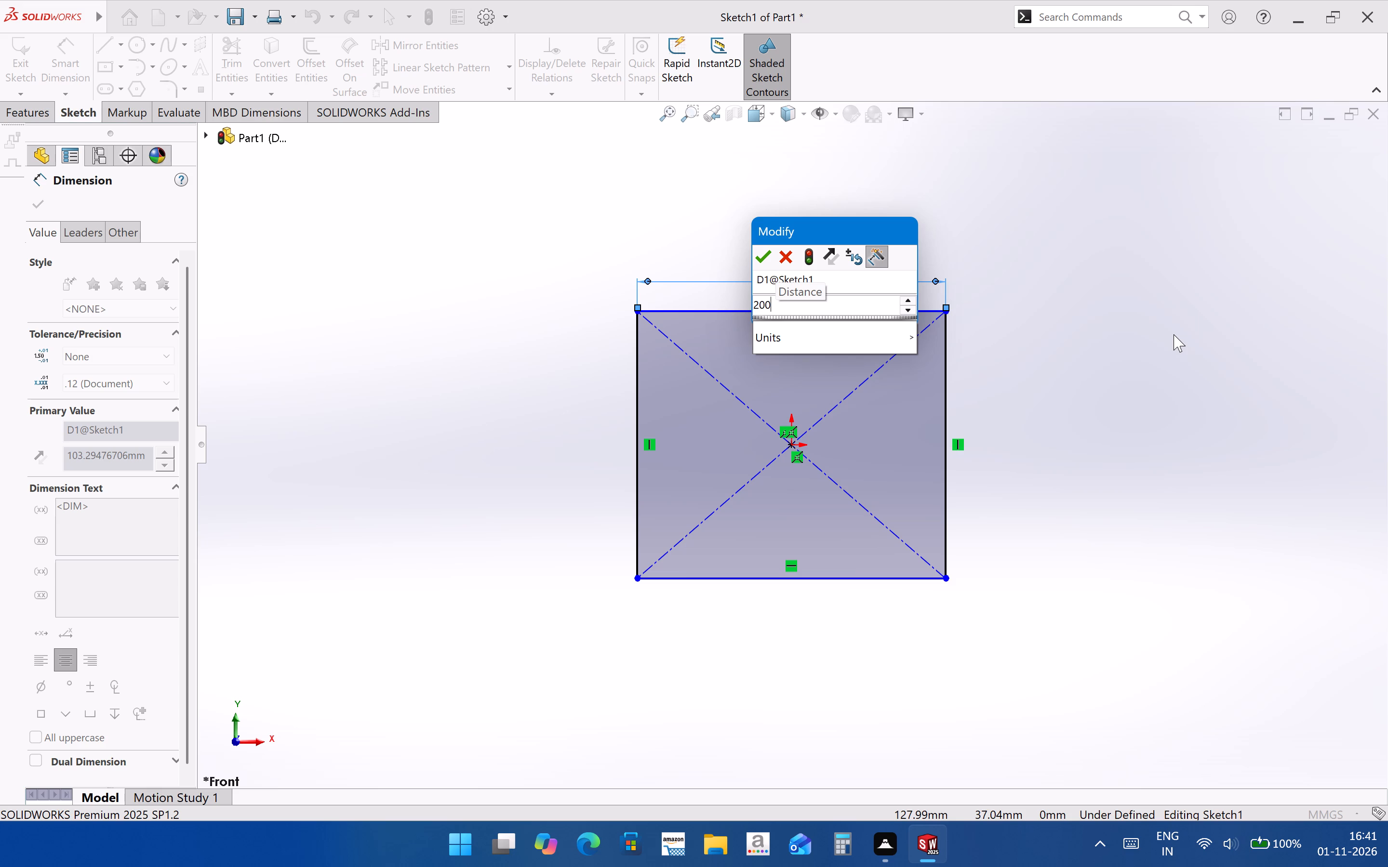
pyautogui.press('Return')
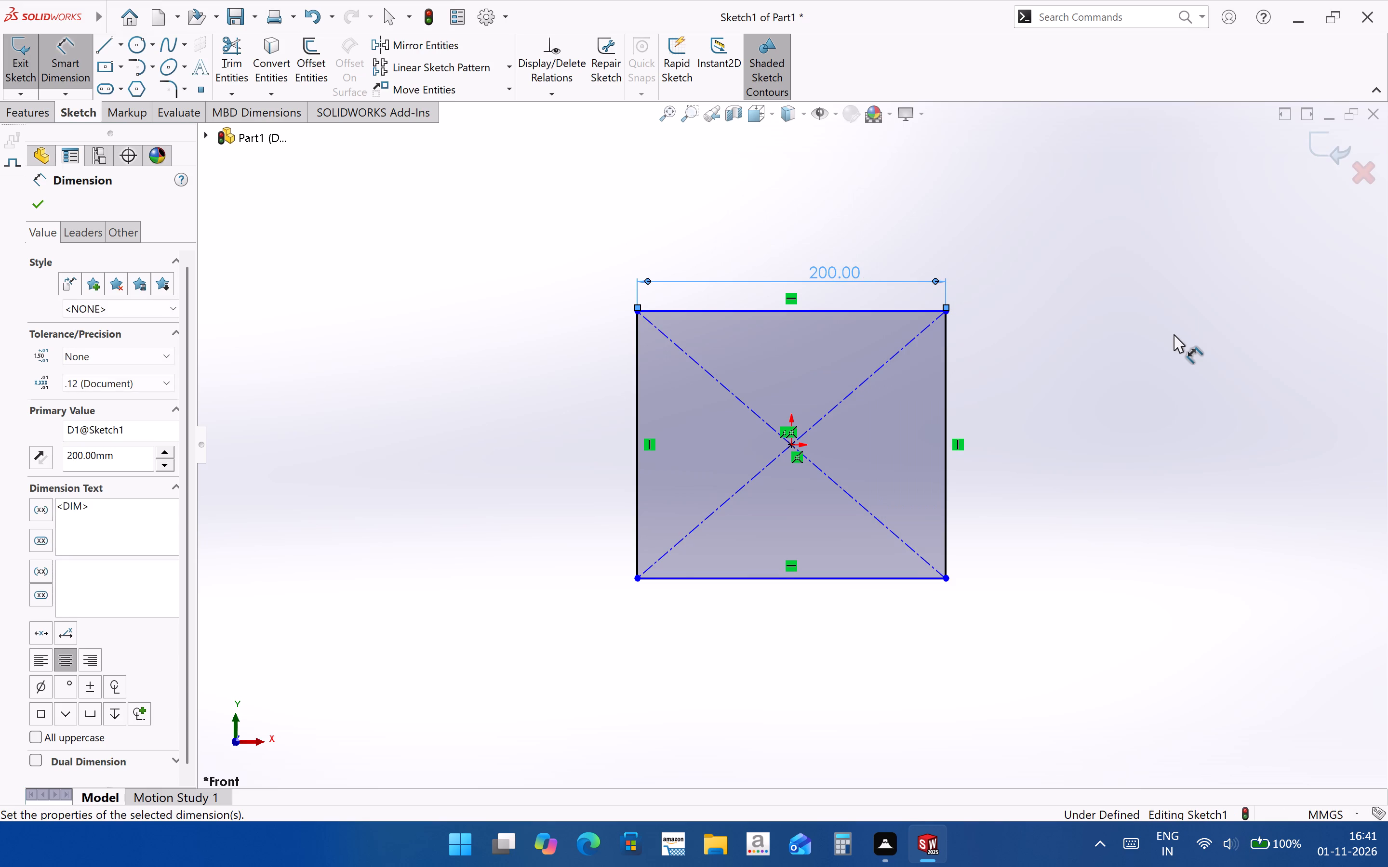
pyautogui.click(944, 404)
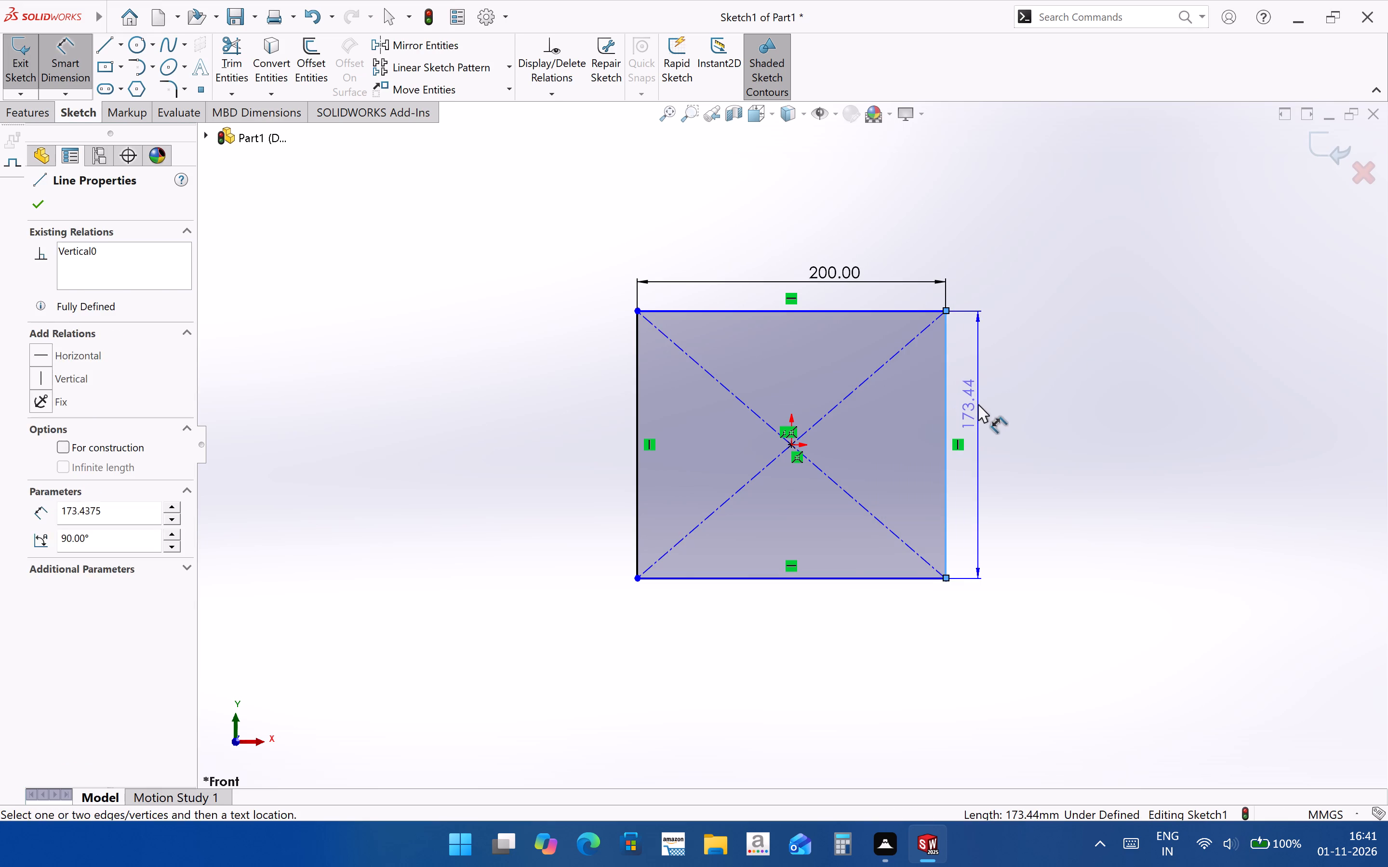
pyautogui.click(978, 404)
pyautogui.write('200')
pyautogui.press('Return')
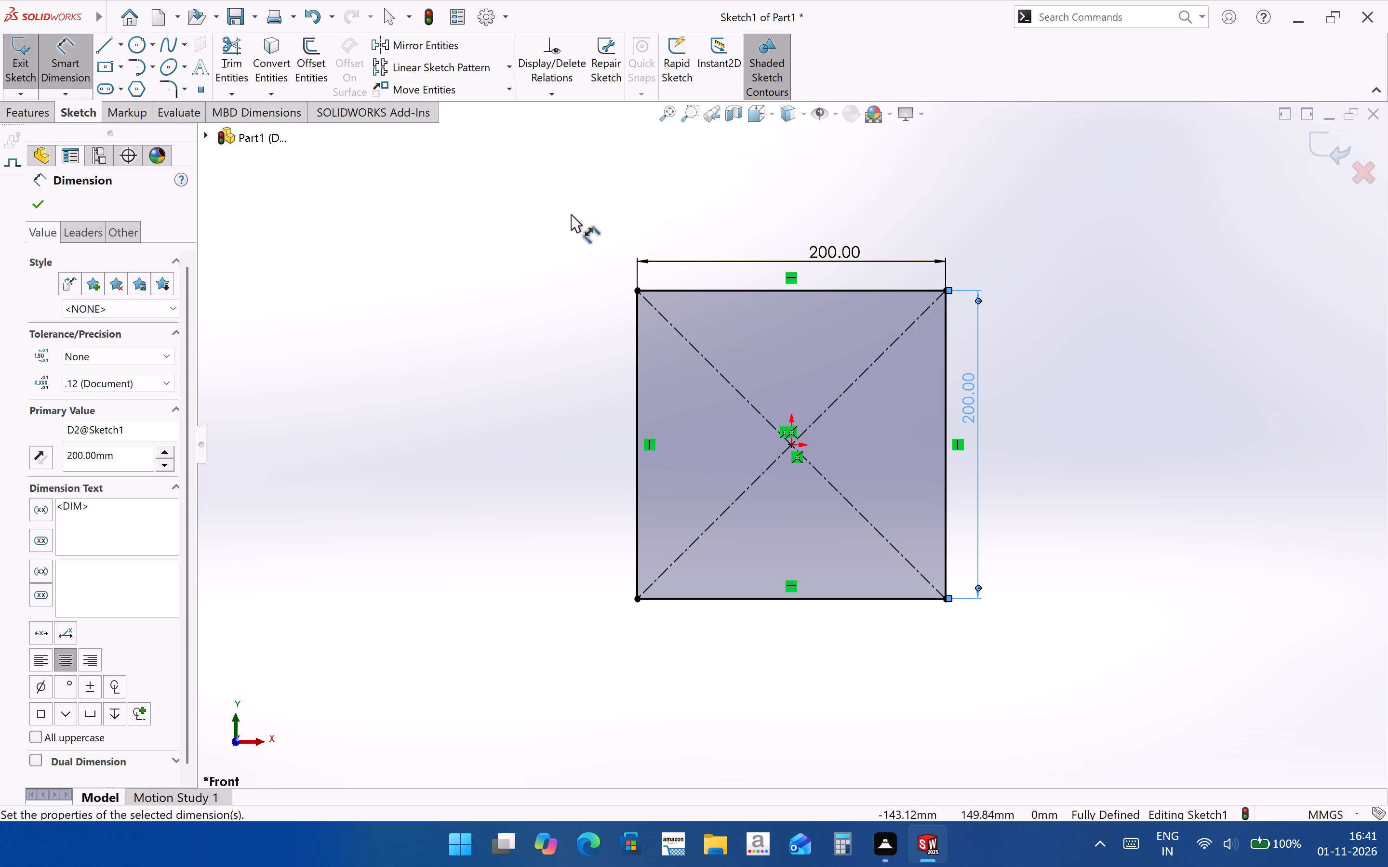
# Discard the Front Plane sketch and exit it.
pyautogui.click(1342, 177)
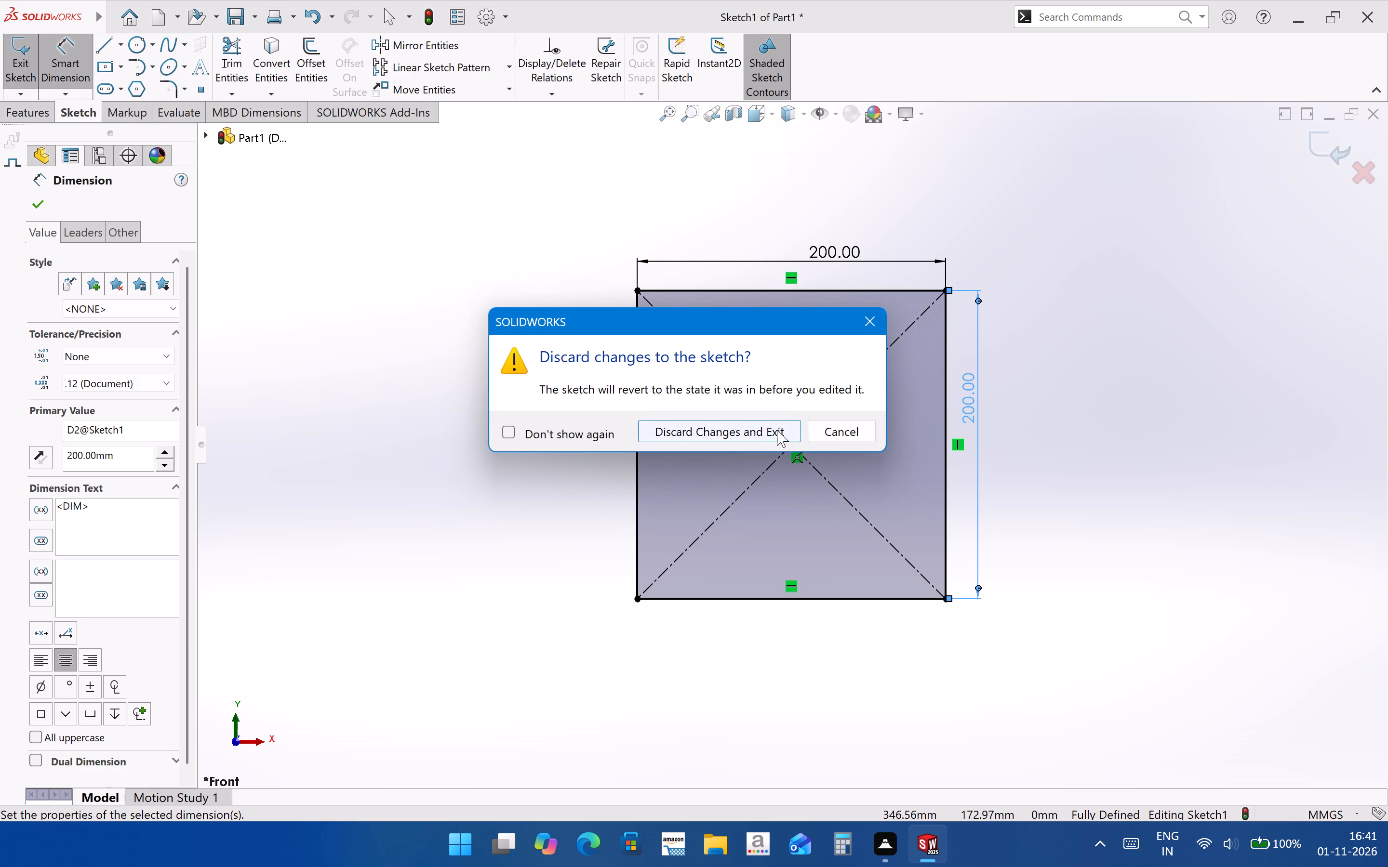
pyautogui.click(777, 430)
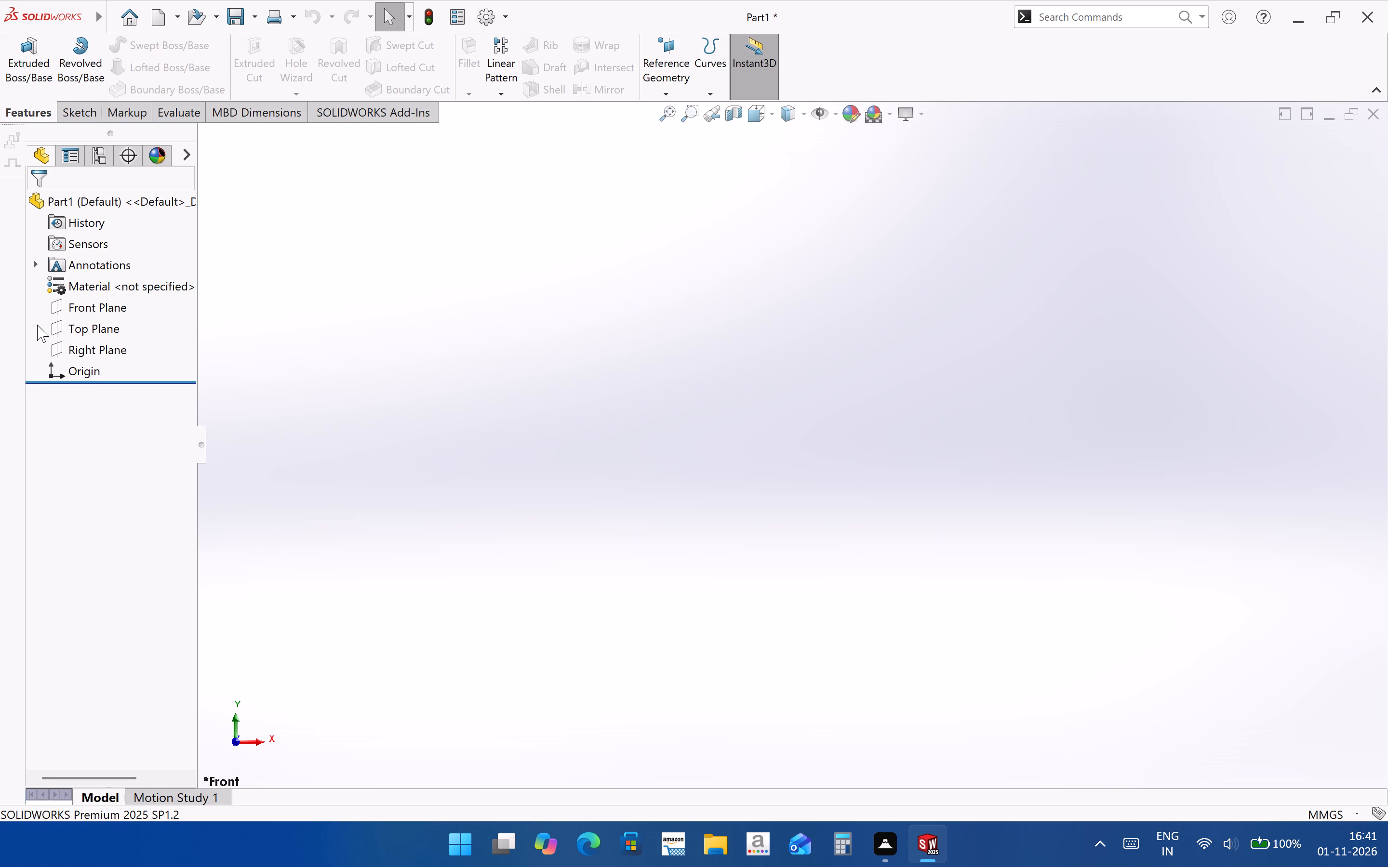
# Start a sketch on the Top Plane and draw a center rectangle about 113 by 94 mm from the origin.
pyautogui.click(67, 325)
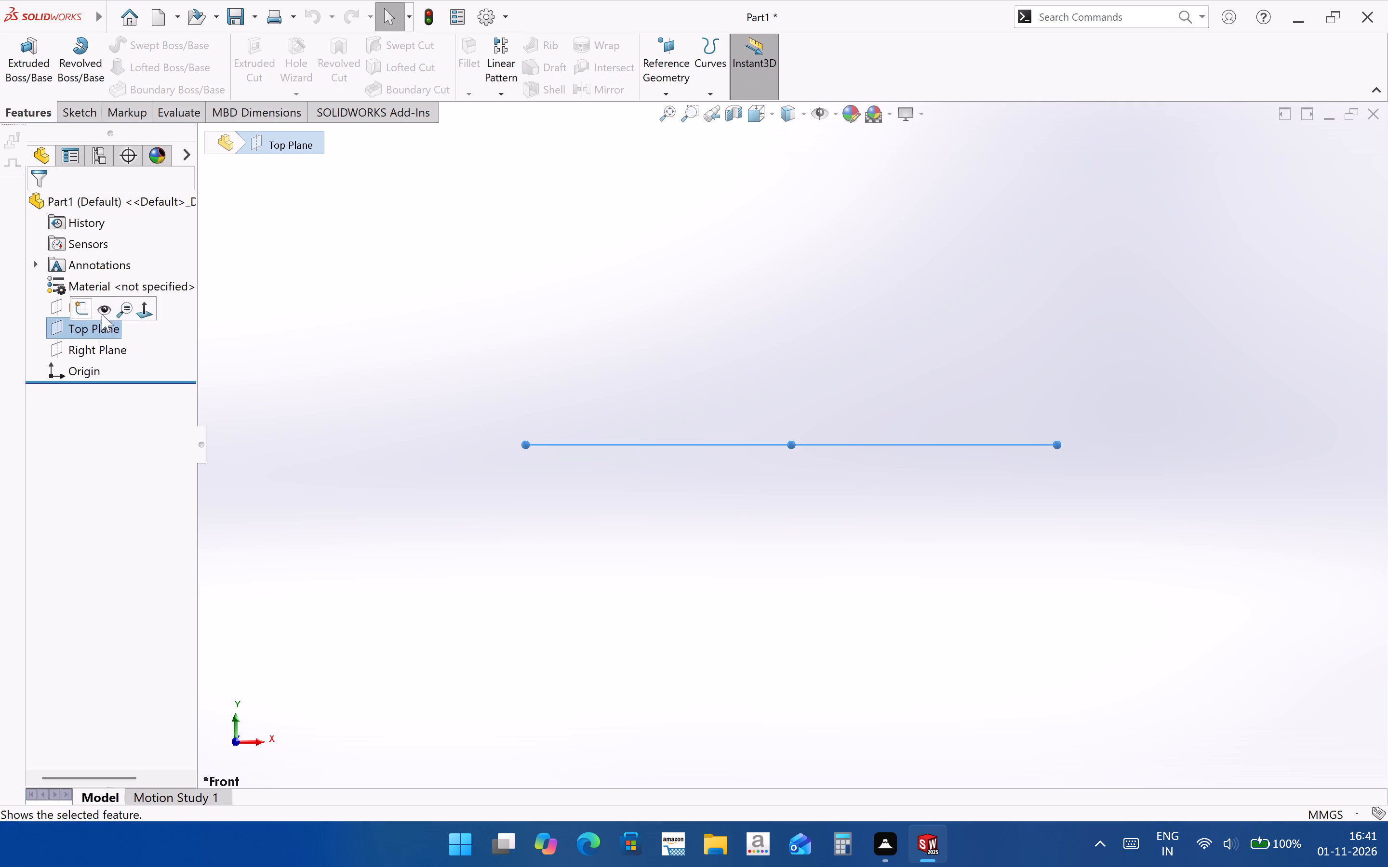
pyautogui.click(85, 310)
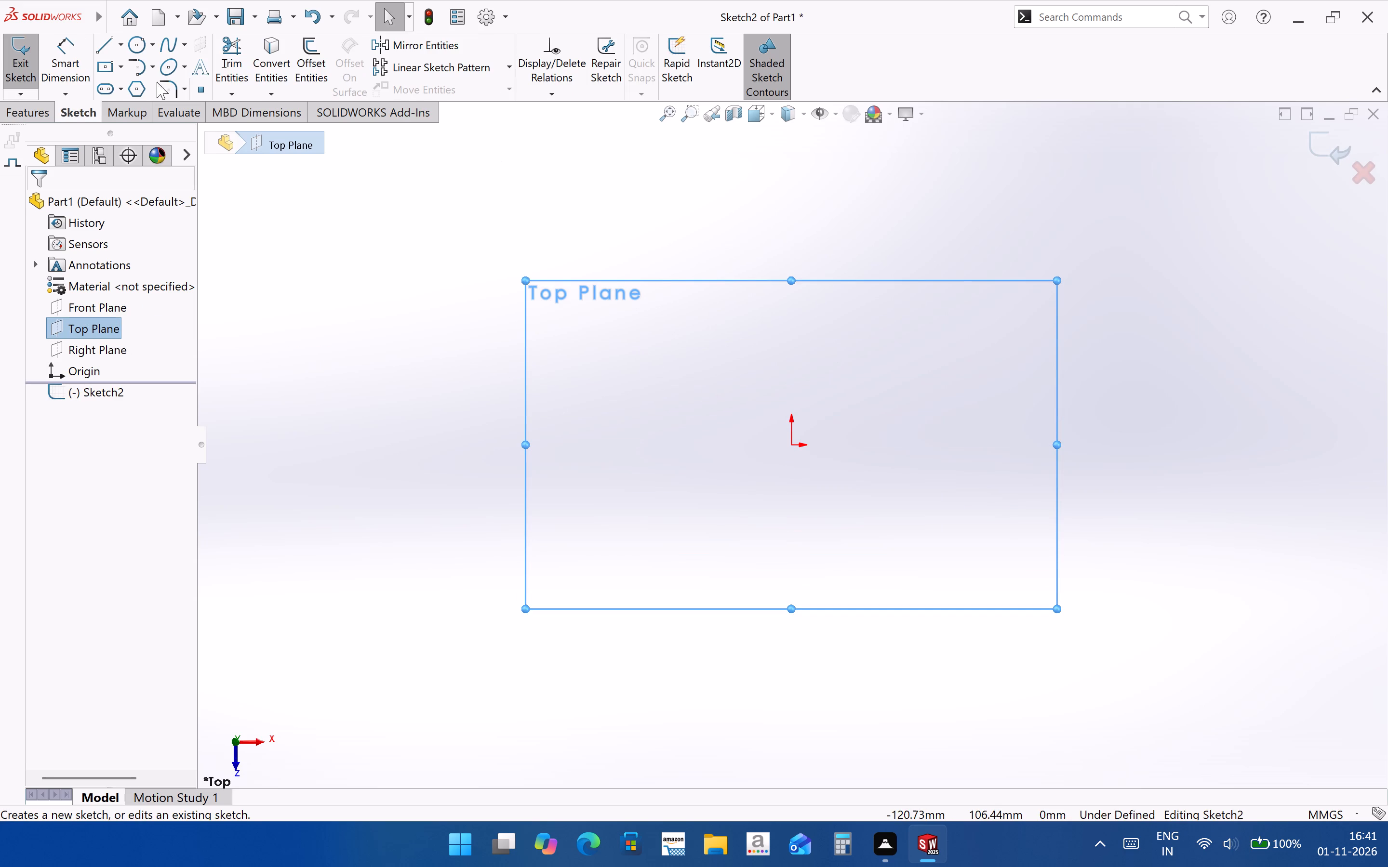
pyautogui.click(119, 73)
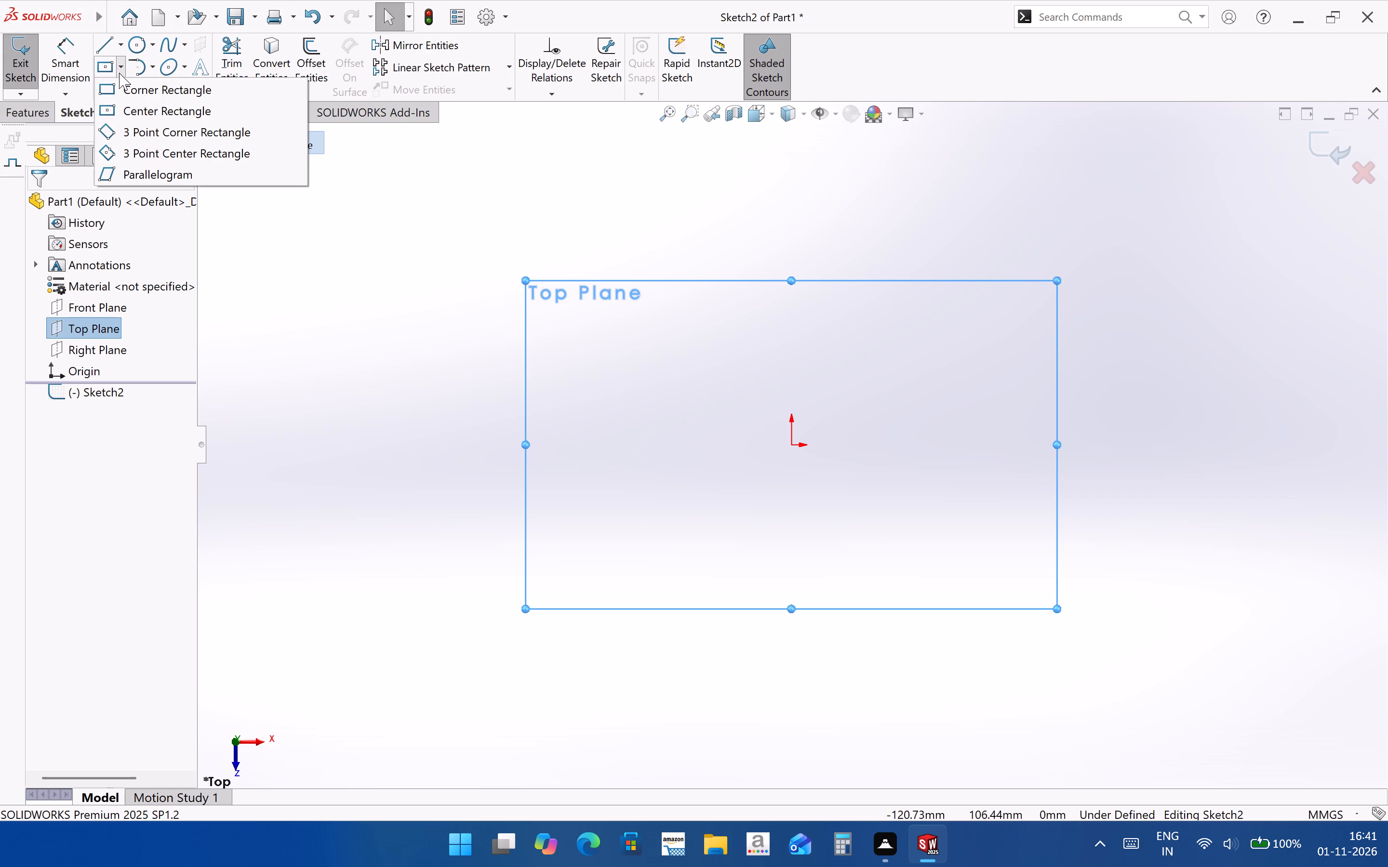
pyautogui.click(178, 110)
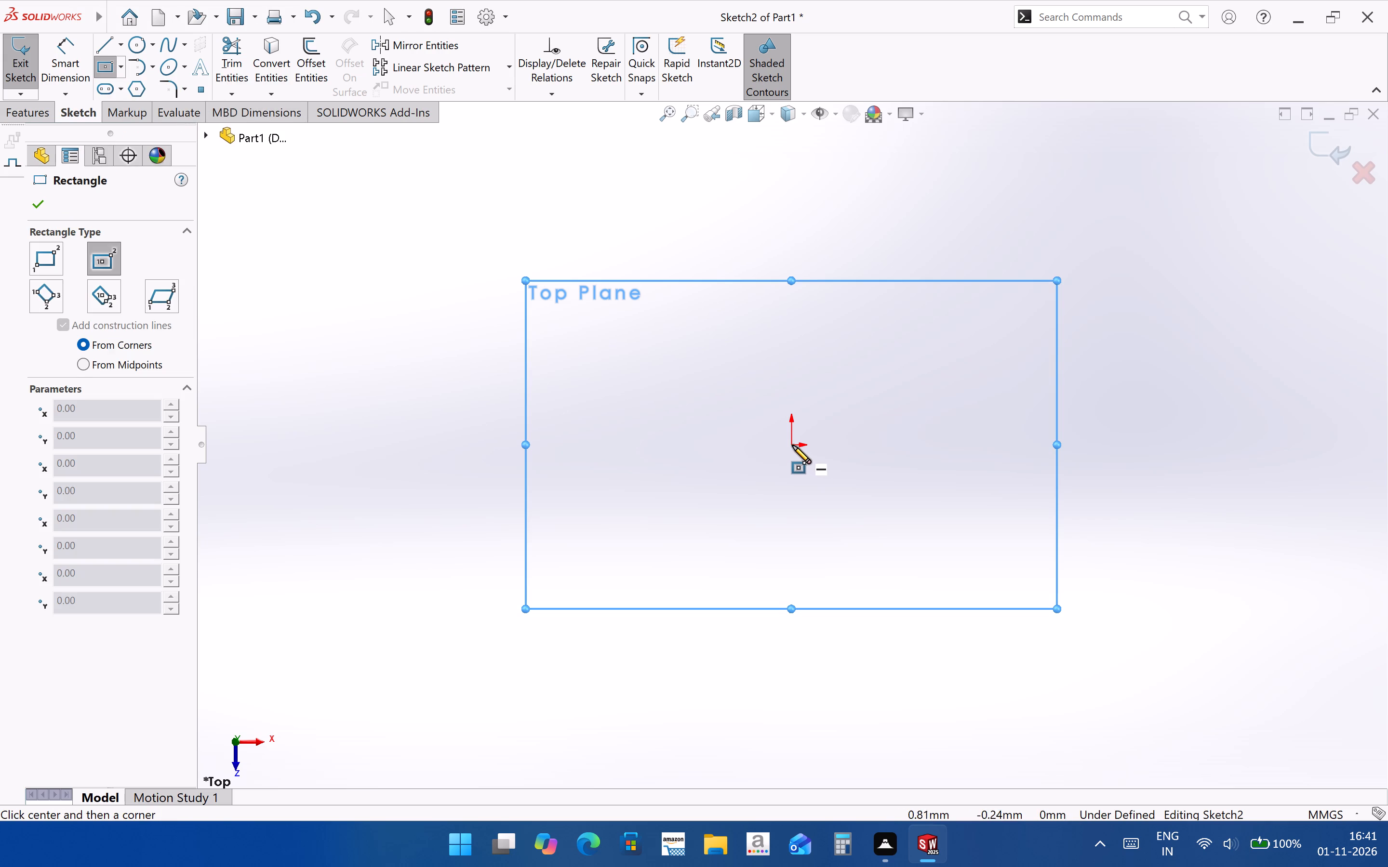
pyautogui.click(792, 445)
pyautogui.click(623, 304)
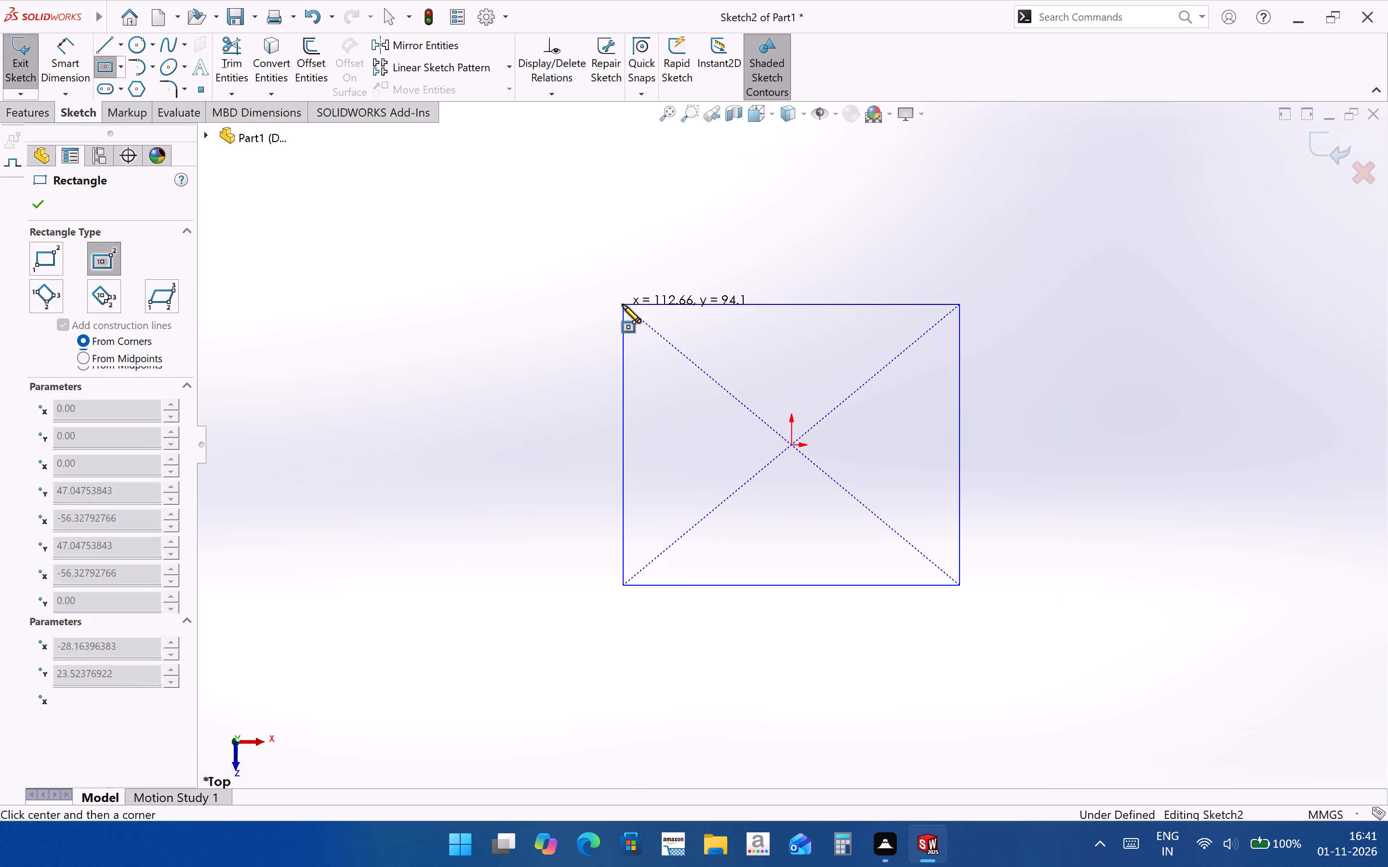
# Dimension the Top Plane rectangle's width and height to 200 mm each.
pyautogui.click(40, 49)
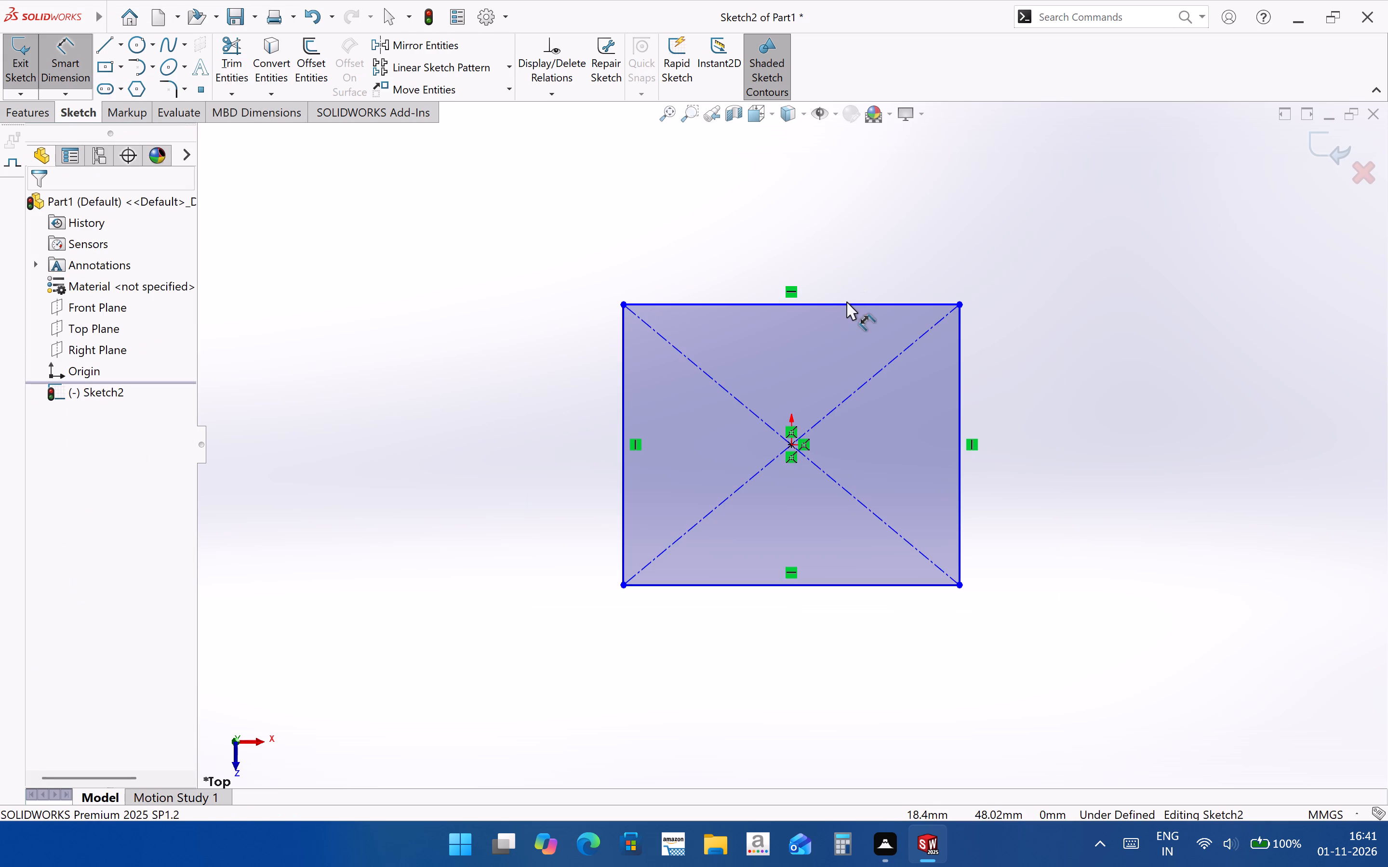
pyautogui.click(855, 303)
pyautogui.click(854, 277)
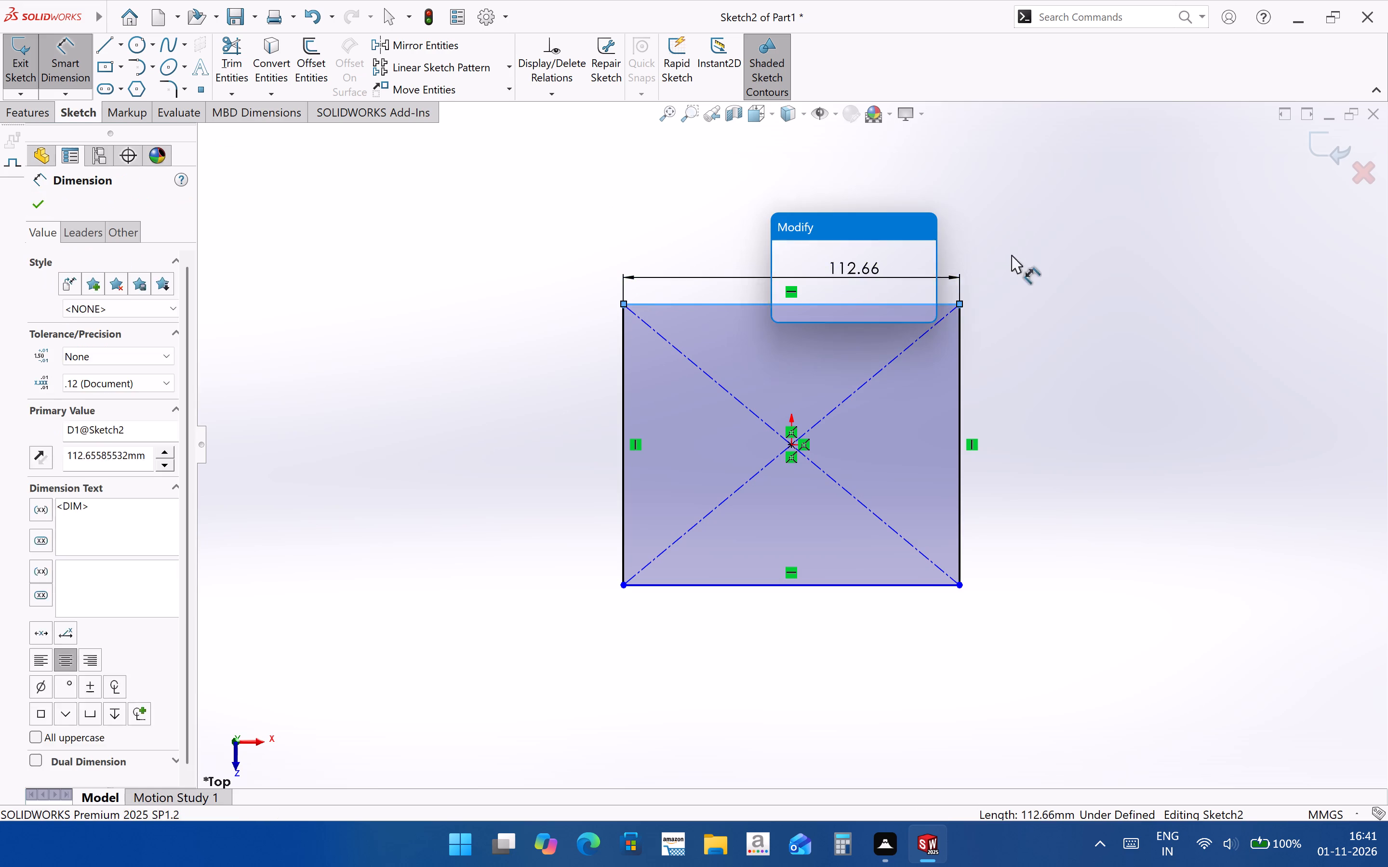
pyautogui.write('200')
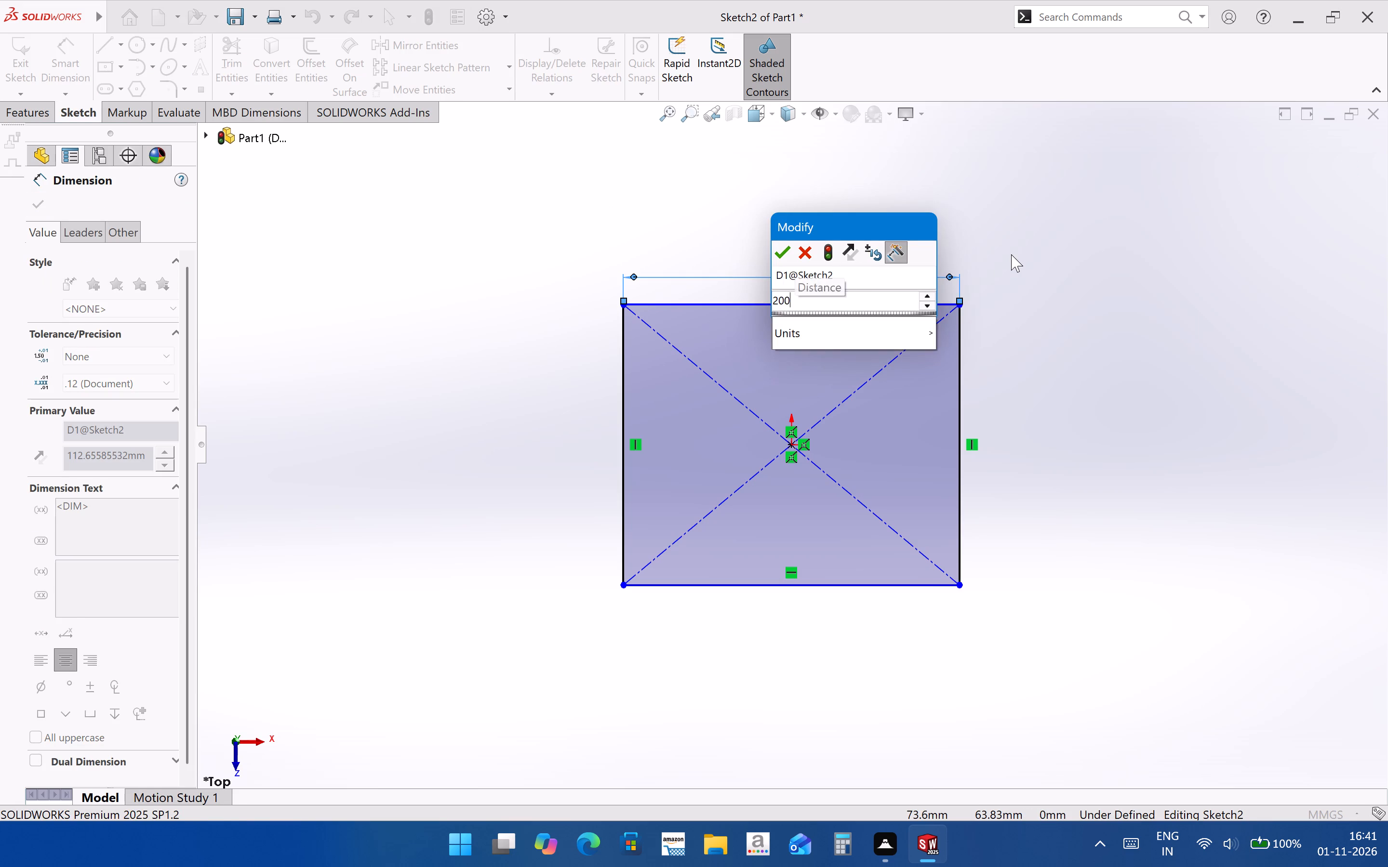
pyautogui.press('Return')
pyautogui.click(621, 469)
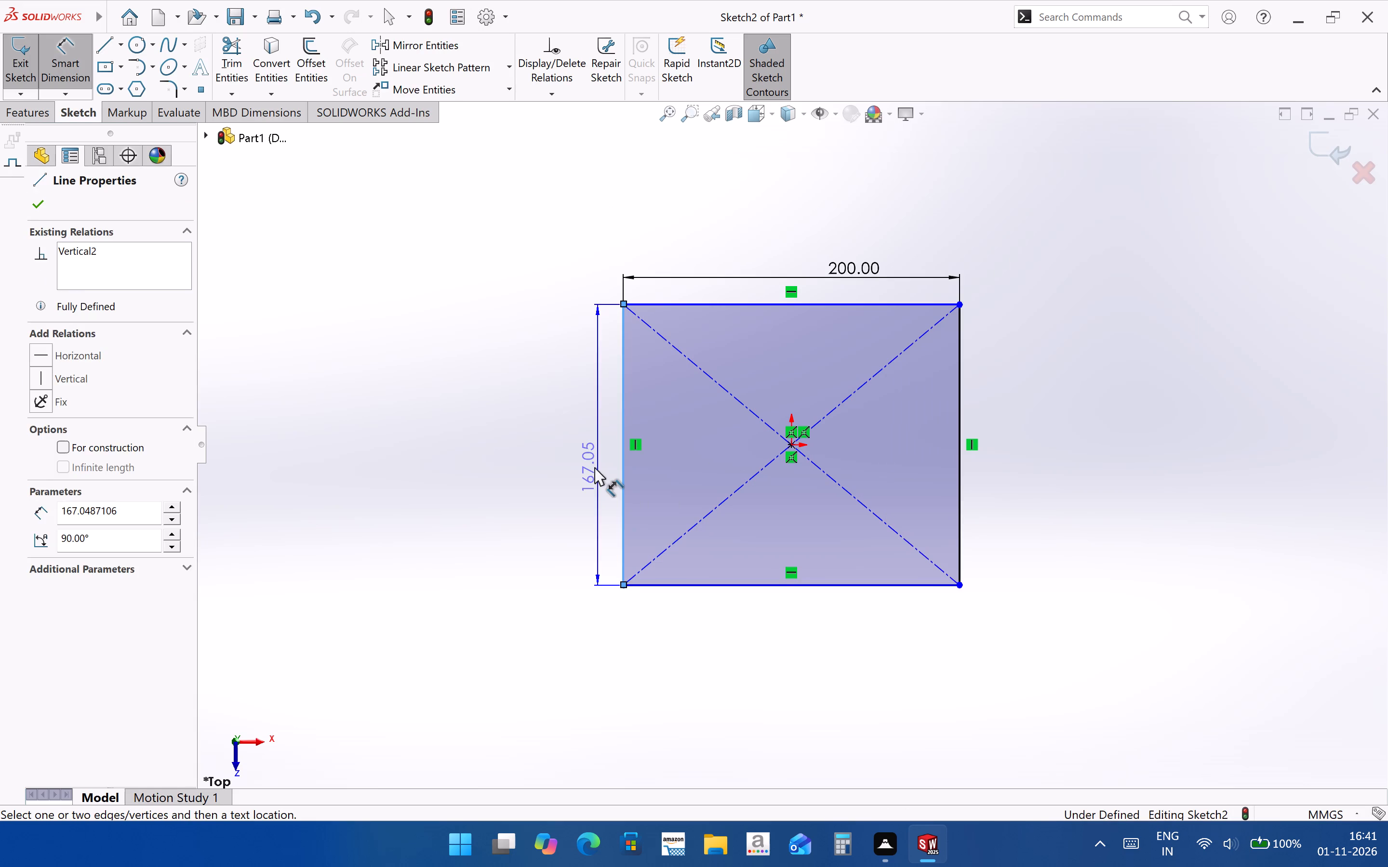
pyautogui.click(594, 467)
pyautogui.write('200')
pyautogui.press('Return')
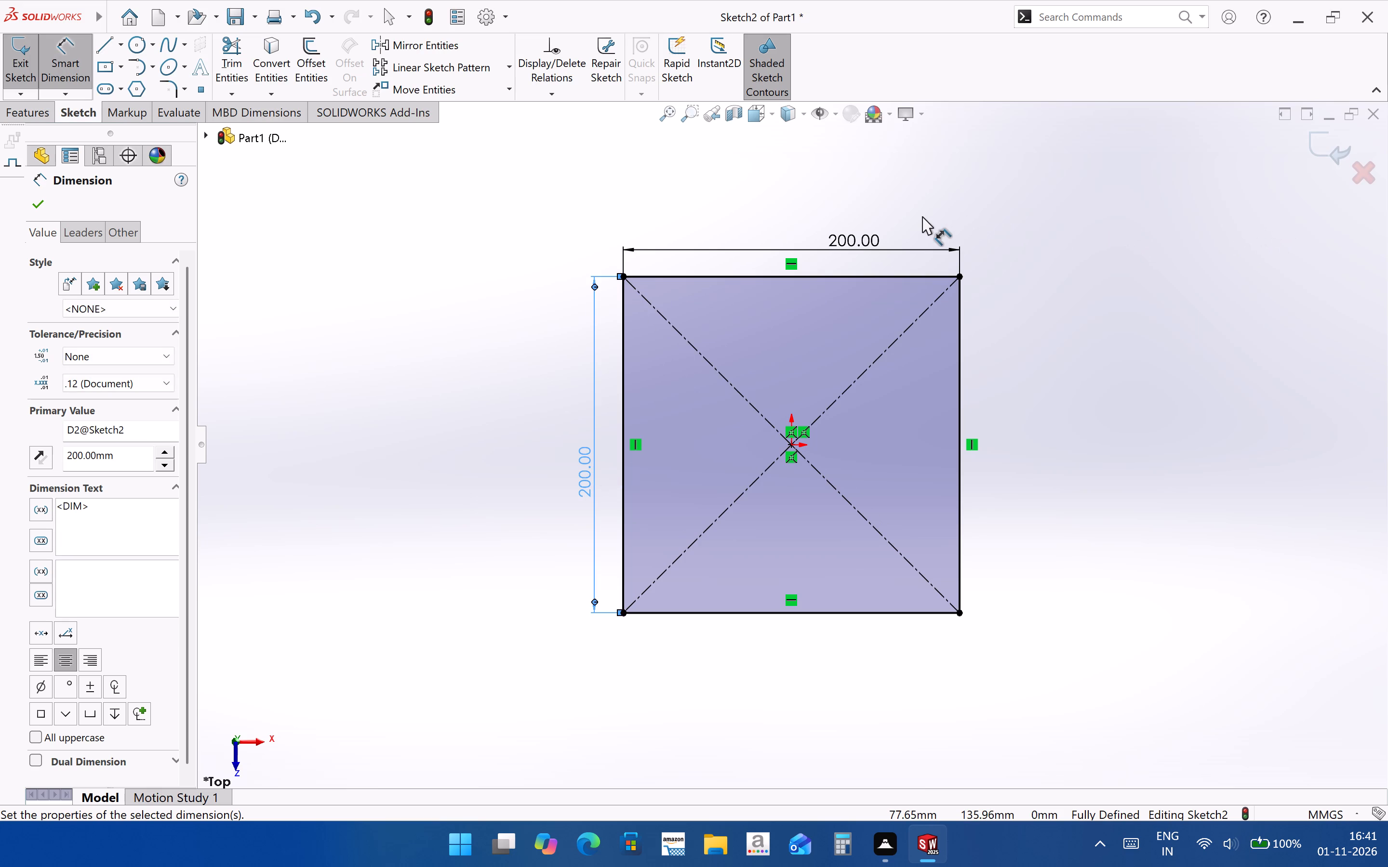
# Extrude the square profile as a blind boss with a depth of 22 mm.
pyautogui.click(29, 120)
pyautogui.click(43, 76)
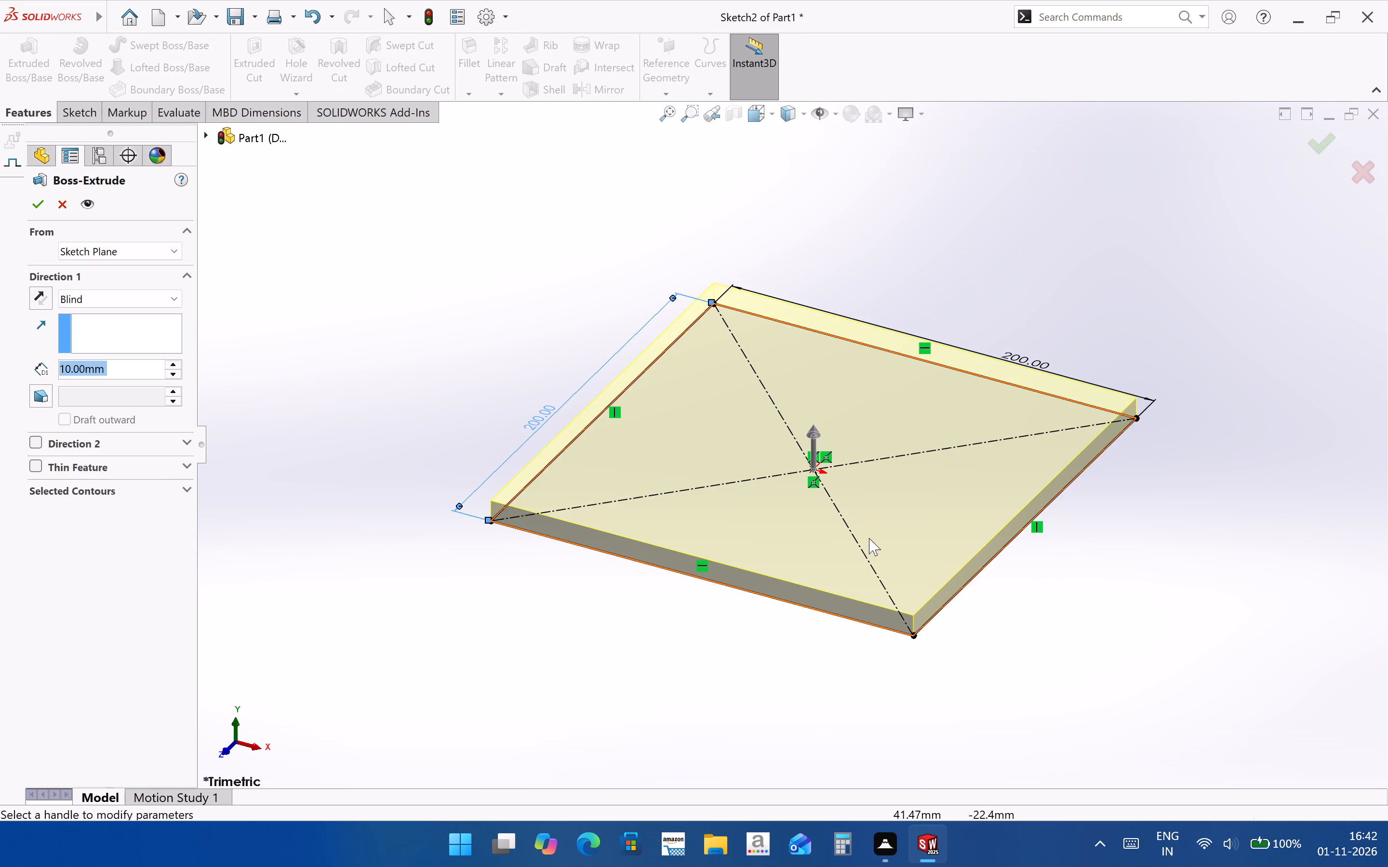
pyautogui.press('BackSpace')
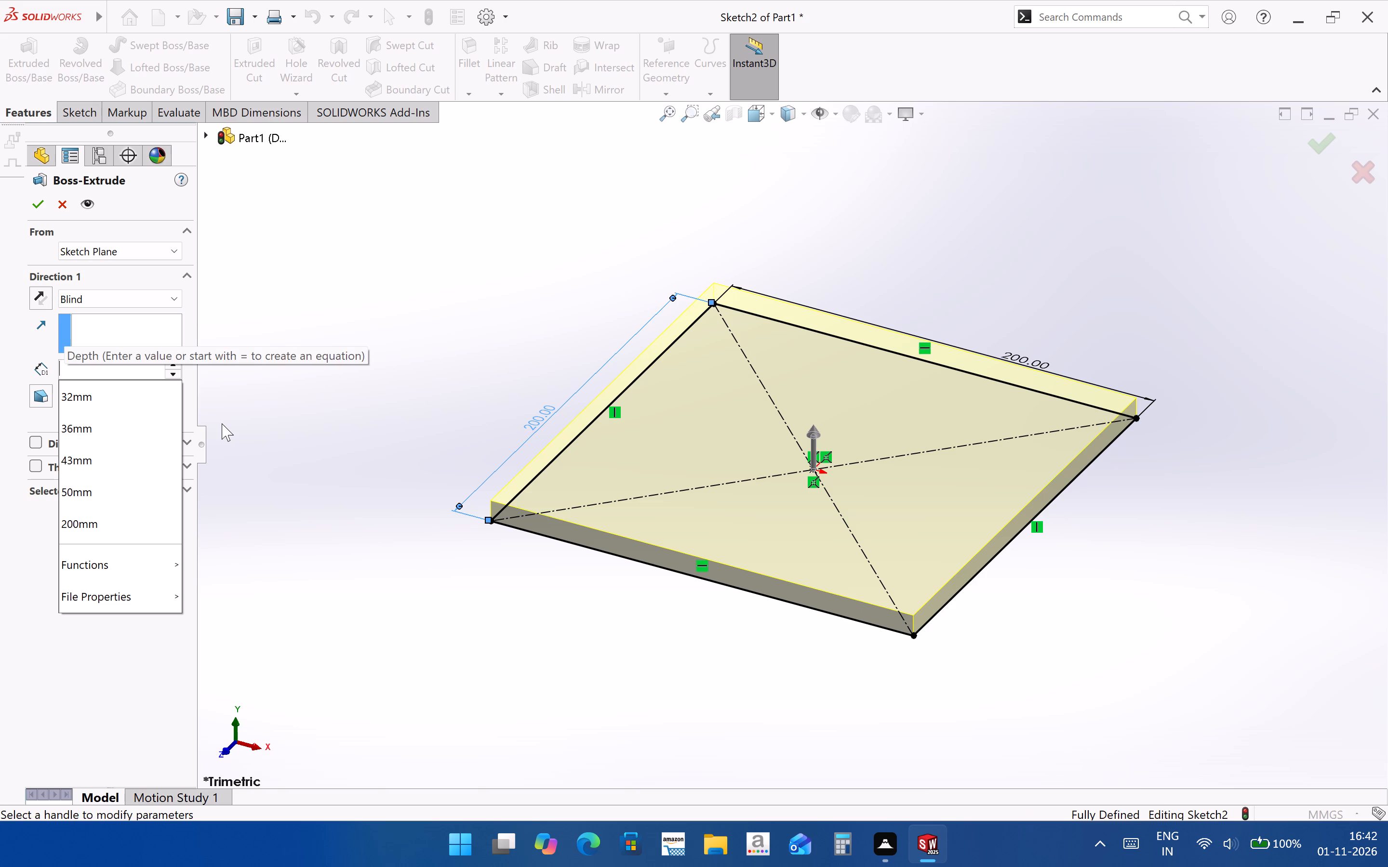
pyautogui.write('22')
pyautogui.press('Return')
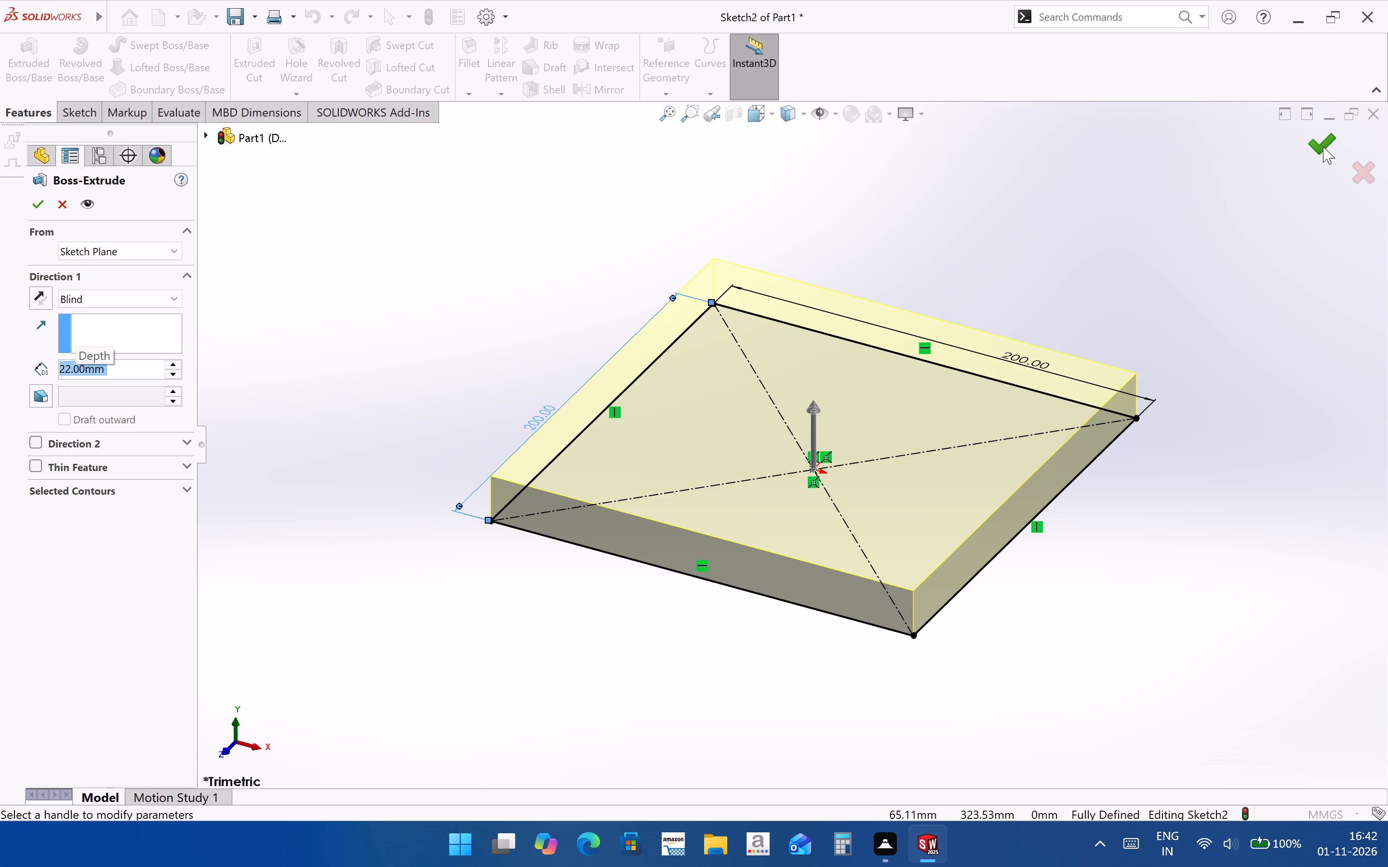
pyautogui.click(1332, 144)
pyautogui.click(1327, 477)
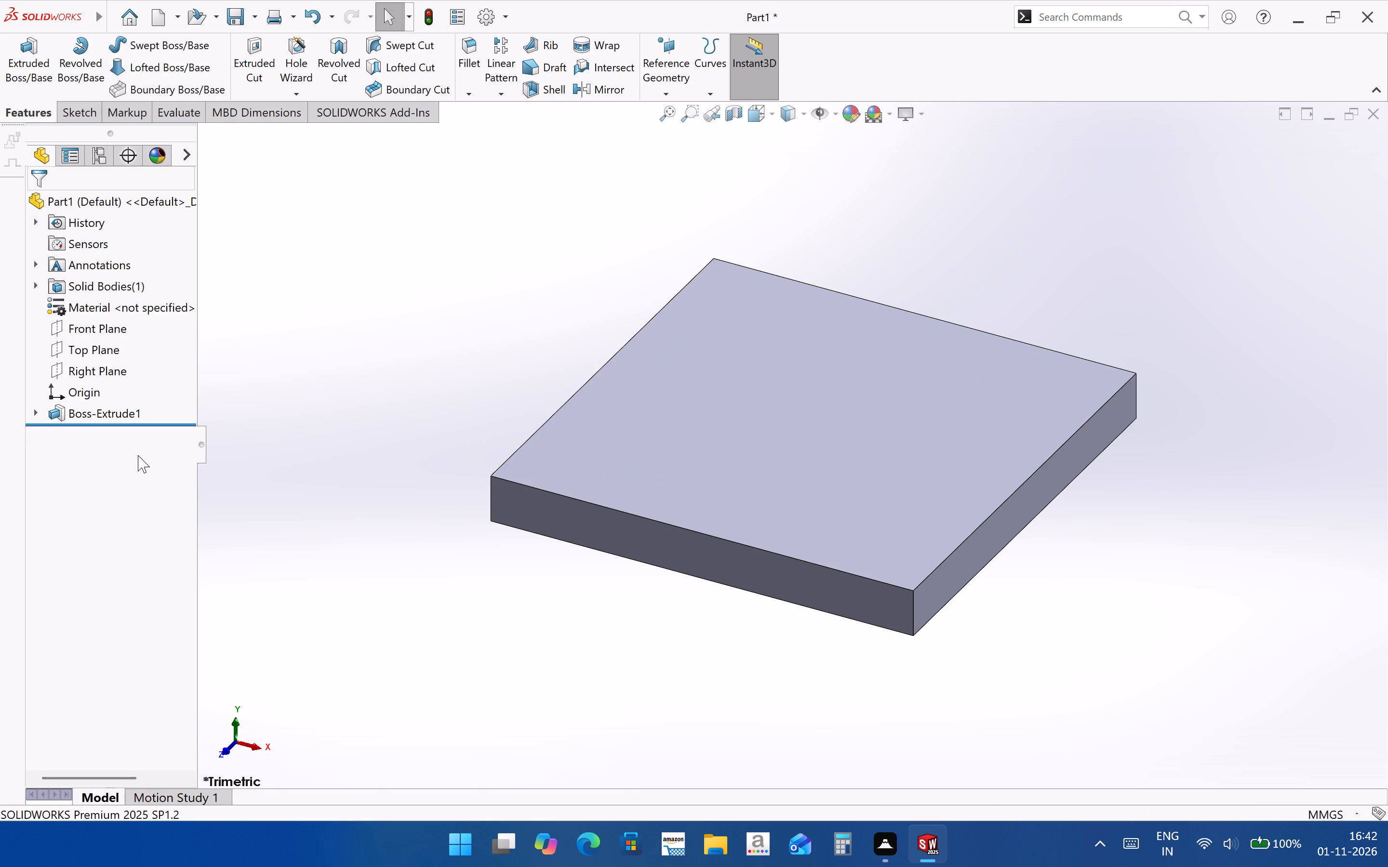
# Edit the base plate's extrusion sketch and try to round all four corners of the square with 30 mm sketch fillets.
pyautogui.click(35, 419)
pyautogui.click(88, 436)
pyautogui.click(102, 395)
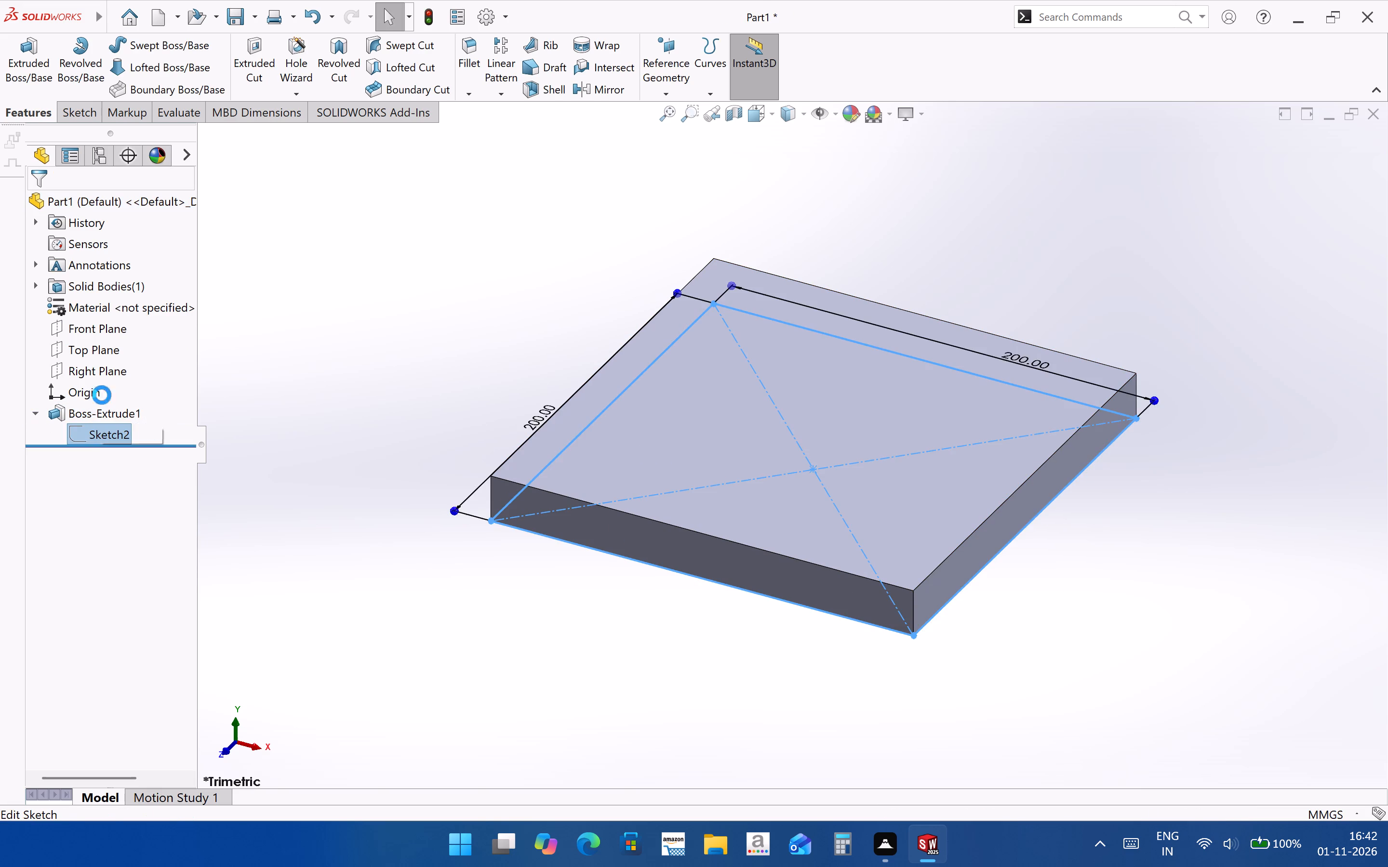
pyautogui.scroll(1, 760, 545)
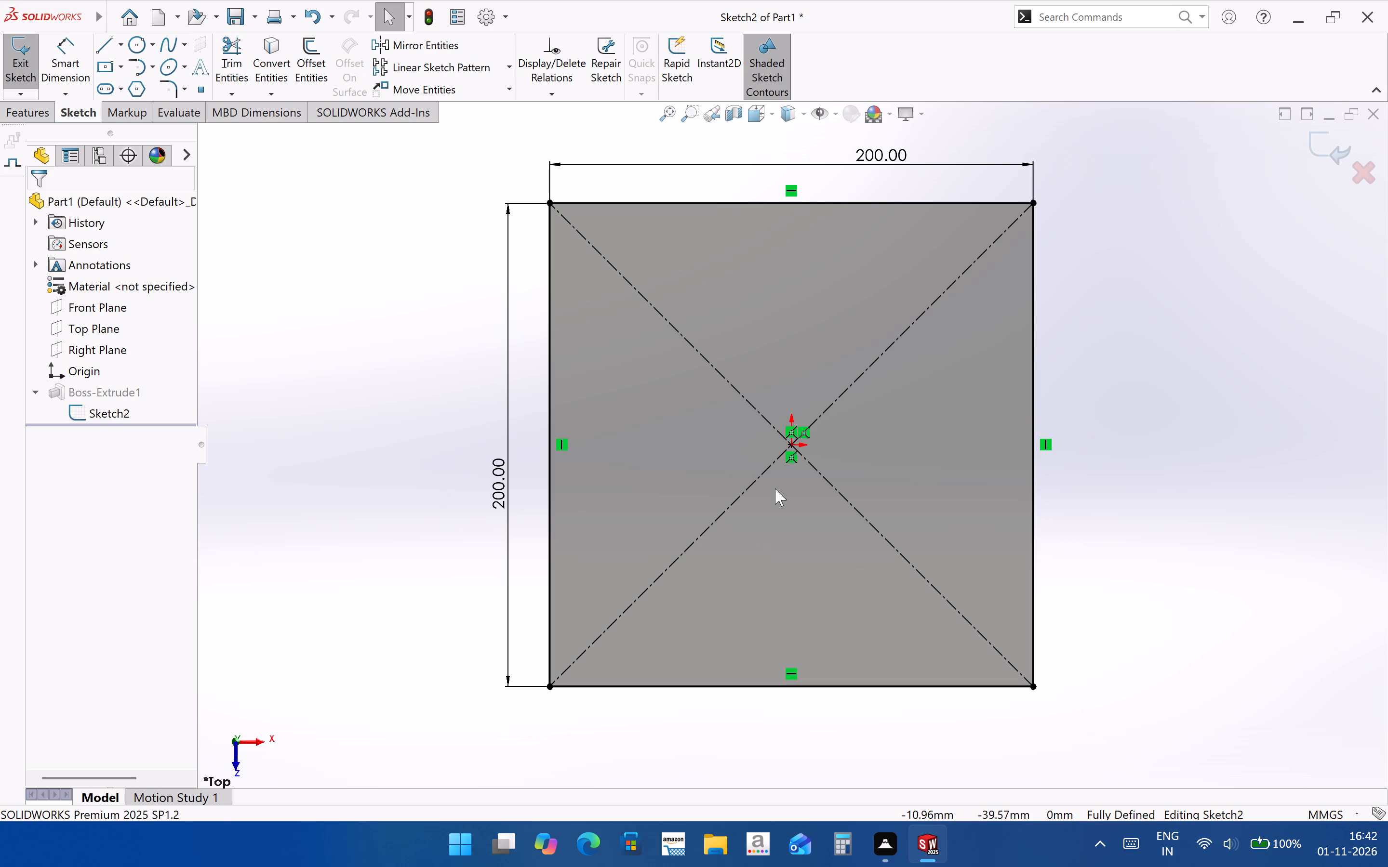
pyautogui.click(169, 86)
pyautogui.write('30')
pyautogui.press('Return')
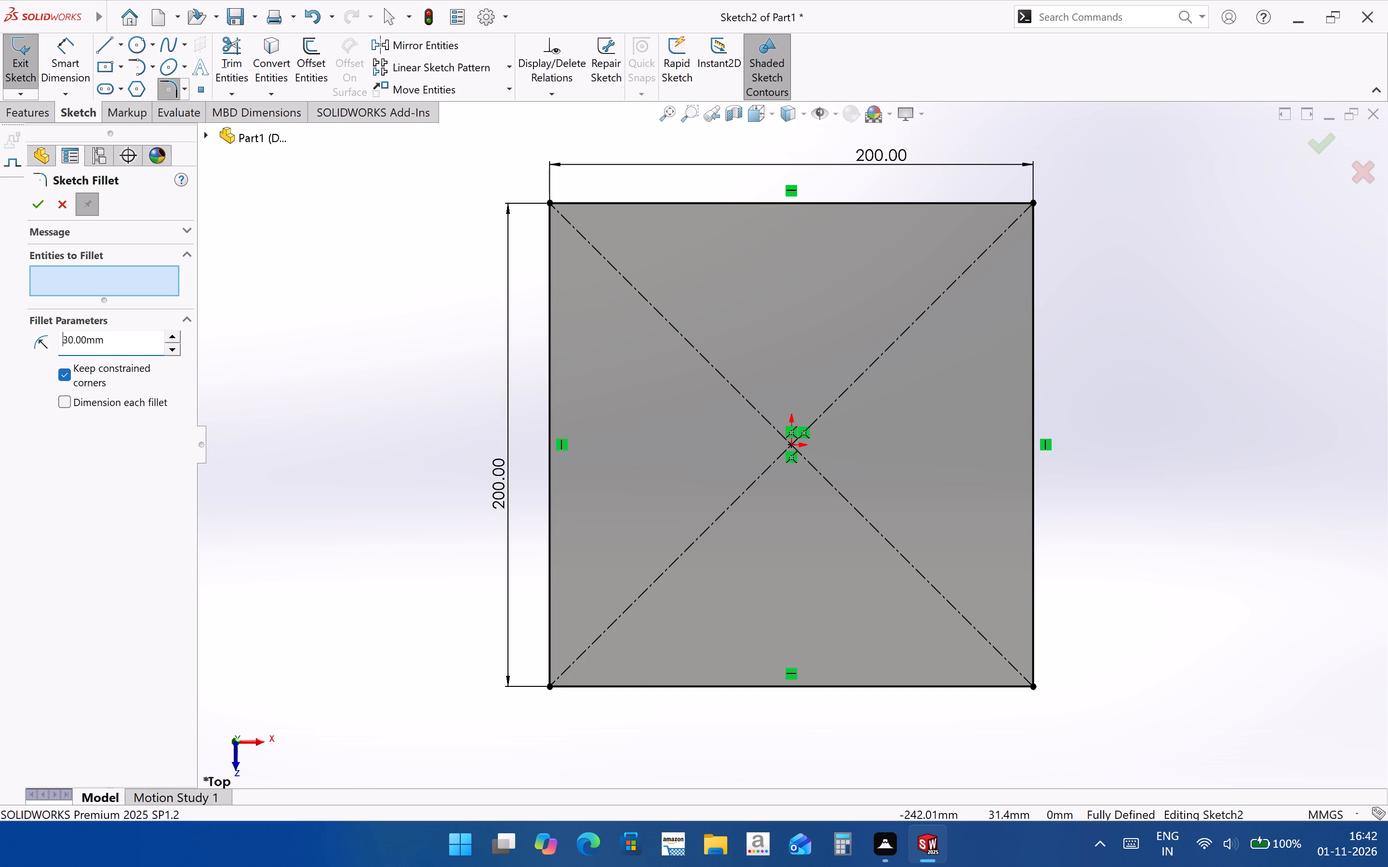
pyautogui.click(551, 226)
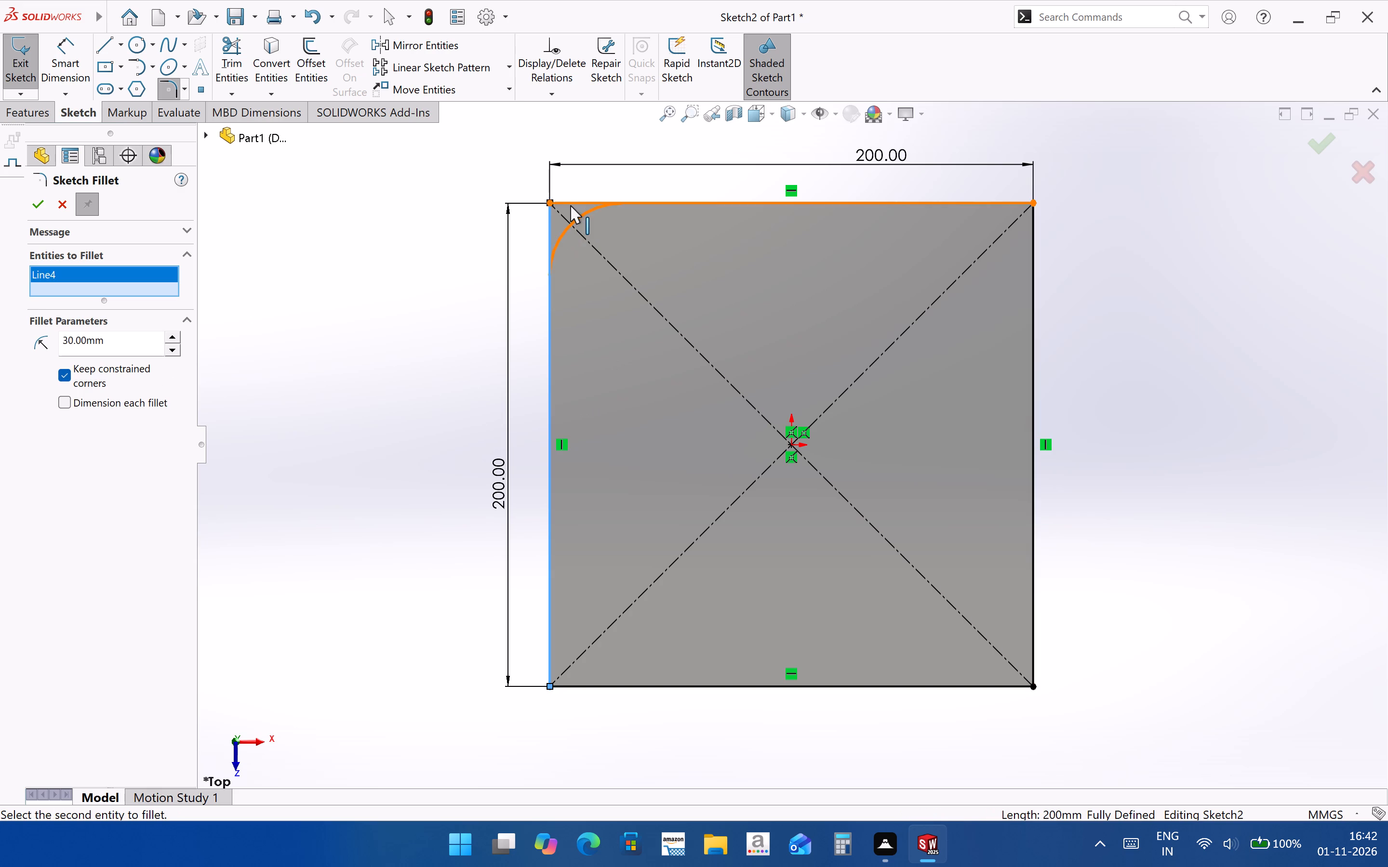
pyautogui.click(570, 205)
pyautogui.click(979, 201)
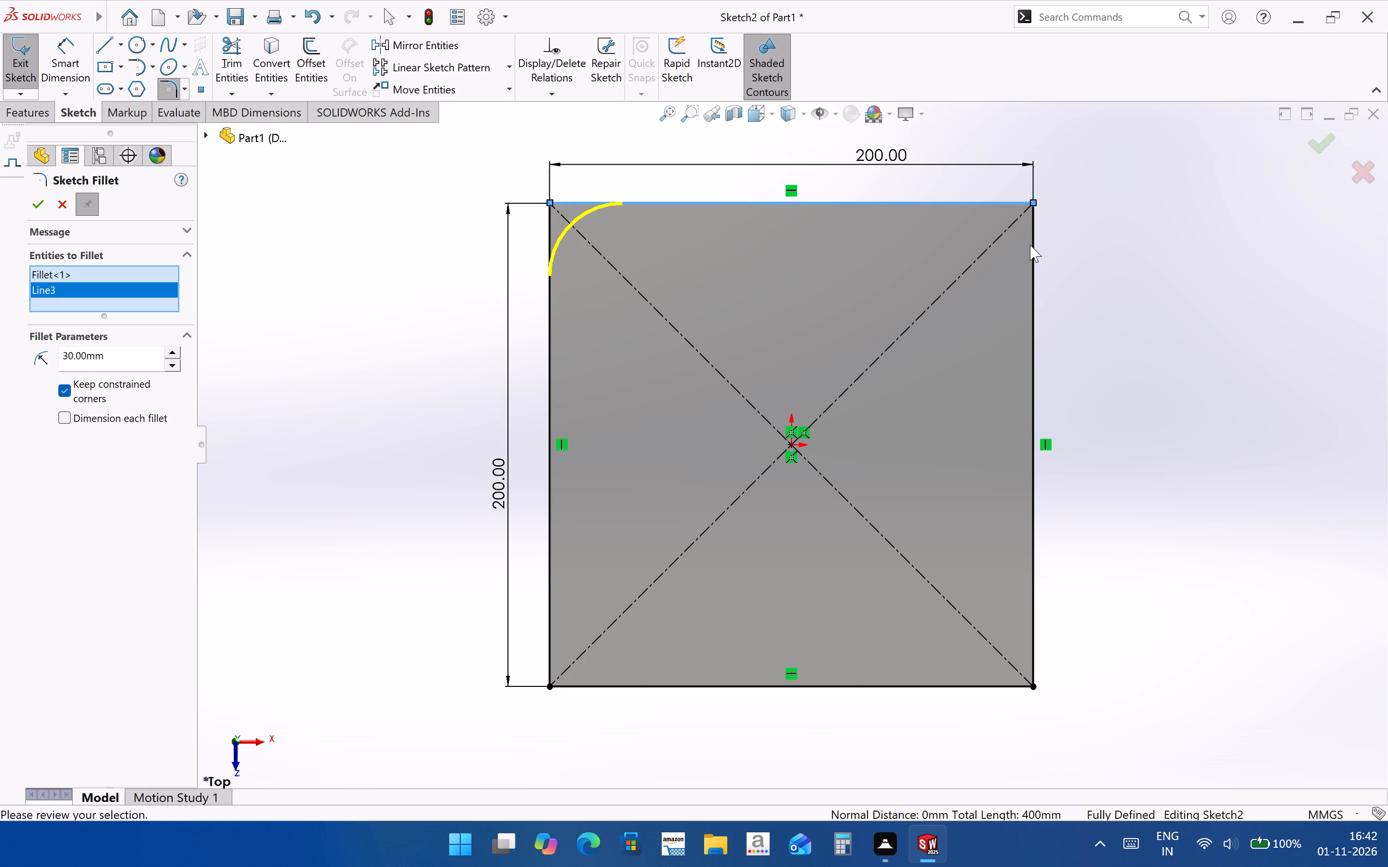
pyautogui.click(1030, 245)
pyautogui.click(550, 643)
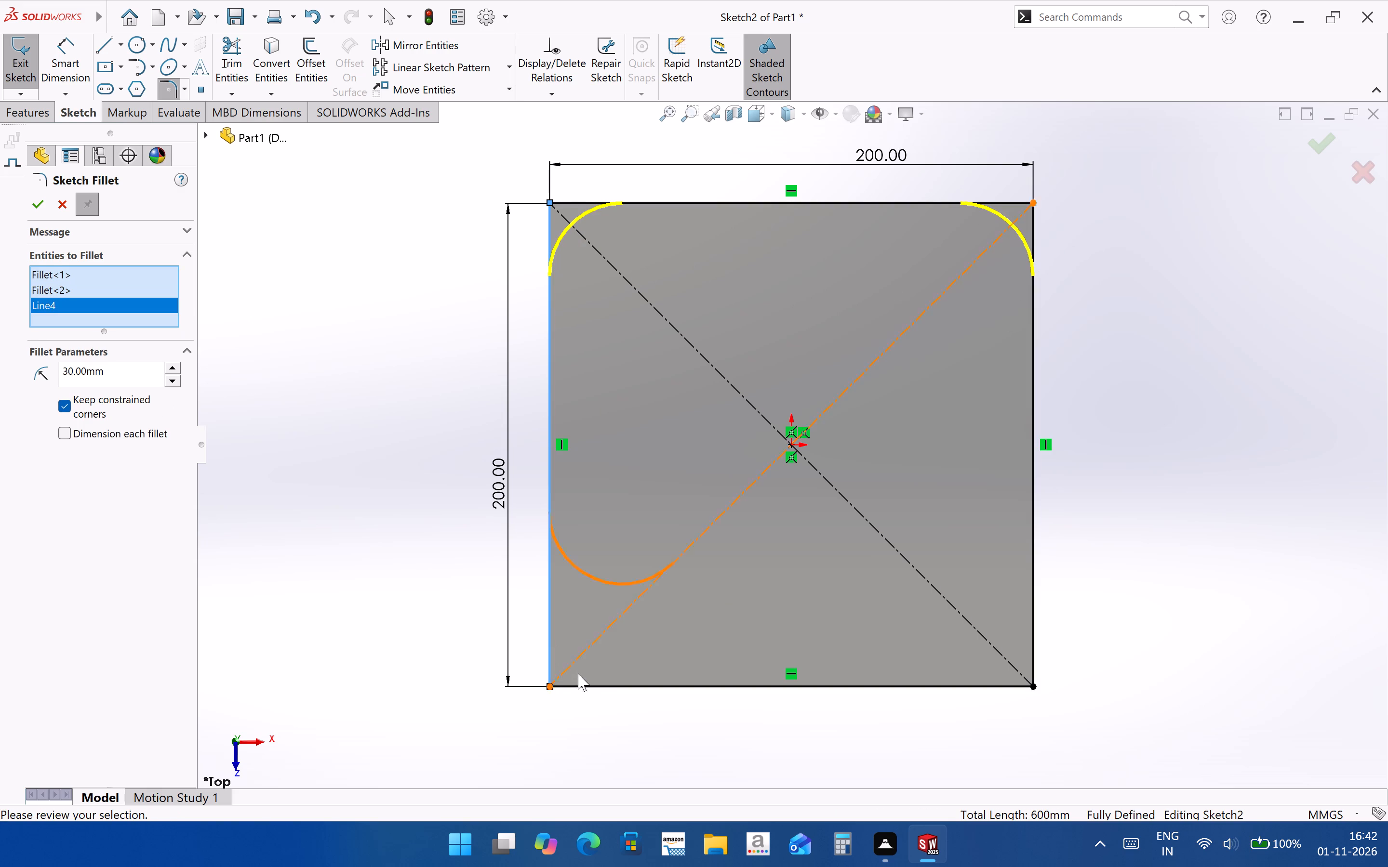
pyautogui.click(597, 685)
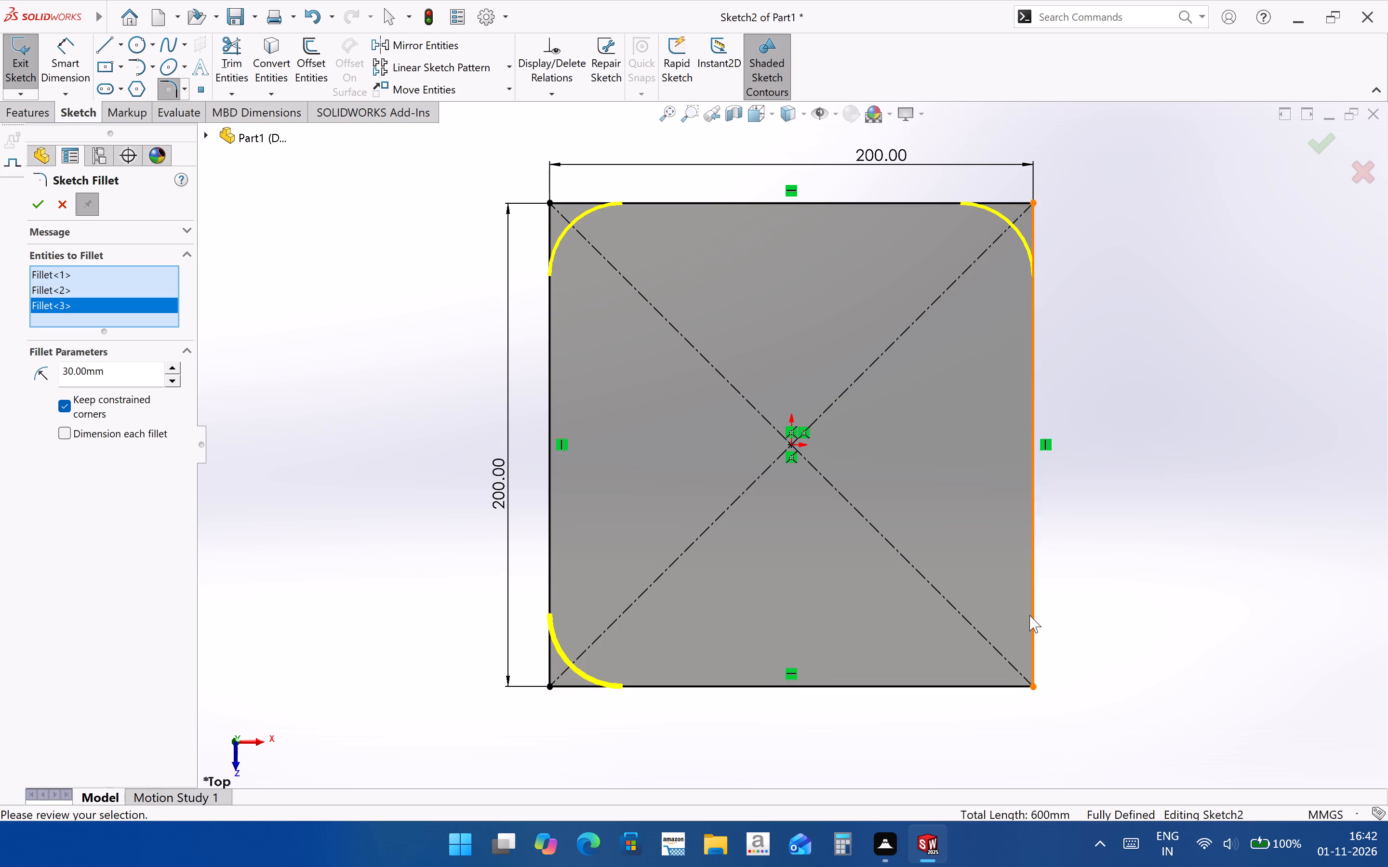
pyautogui.click(1029, 615)
pyautogui.click(1033, 616)
pyautogui.click(982, 688)
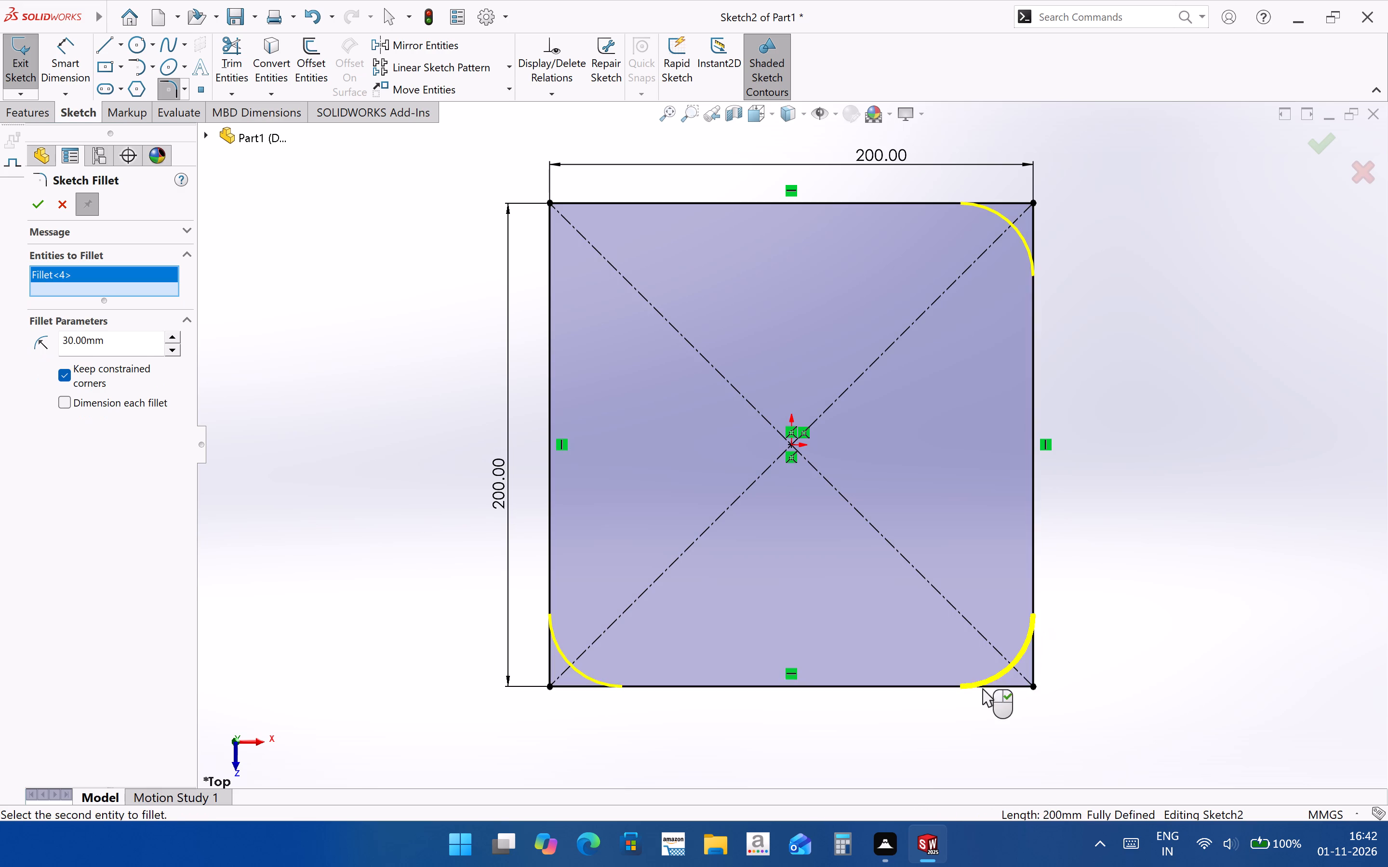
pyautogui.click(1326, 150)
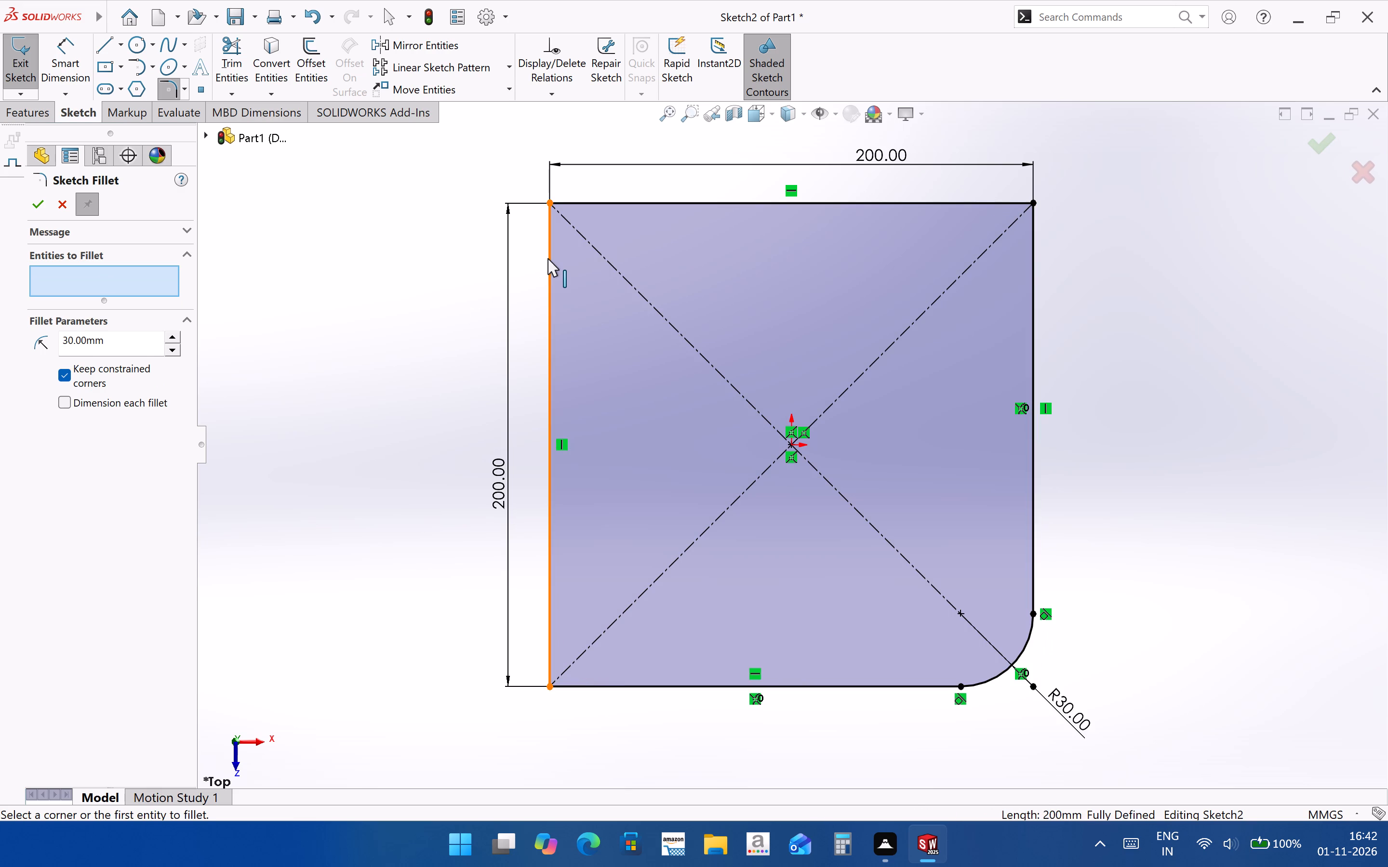
# Add 30 mm sketch fillets to the square's three remaining sharp corners and exit the sketch to rebuild the plate.
pyautogui.click(547, 258)
pyautogui.click(580, 204)
pyautogui.click(1002, 204)
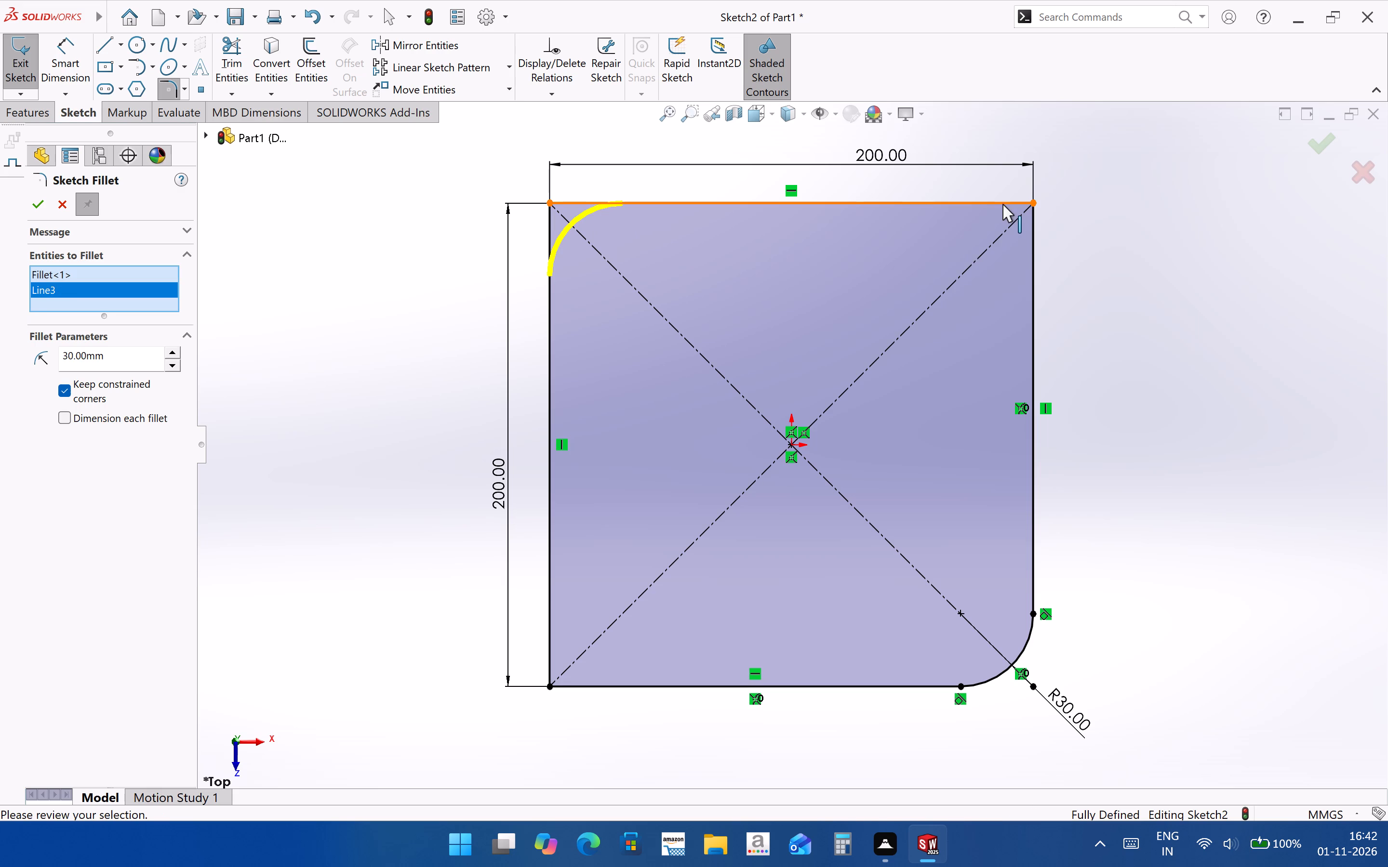
pyautogui.click(1029, 240)
pyautogui.click(1033, 242)
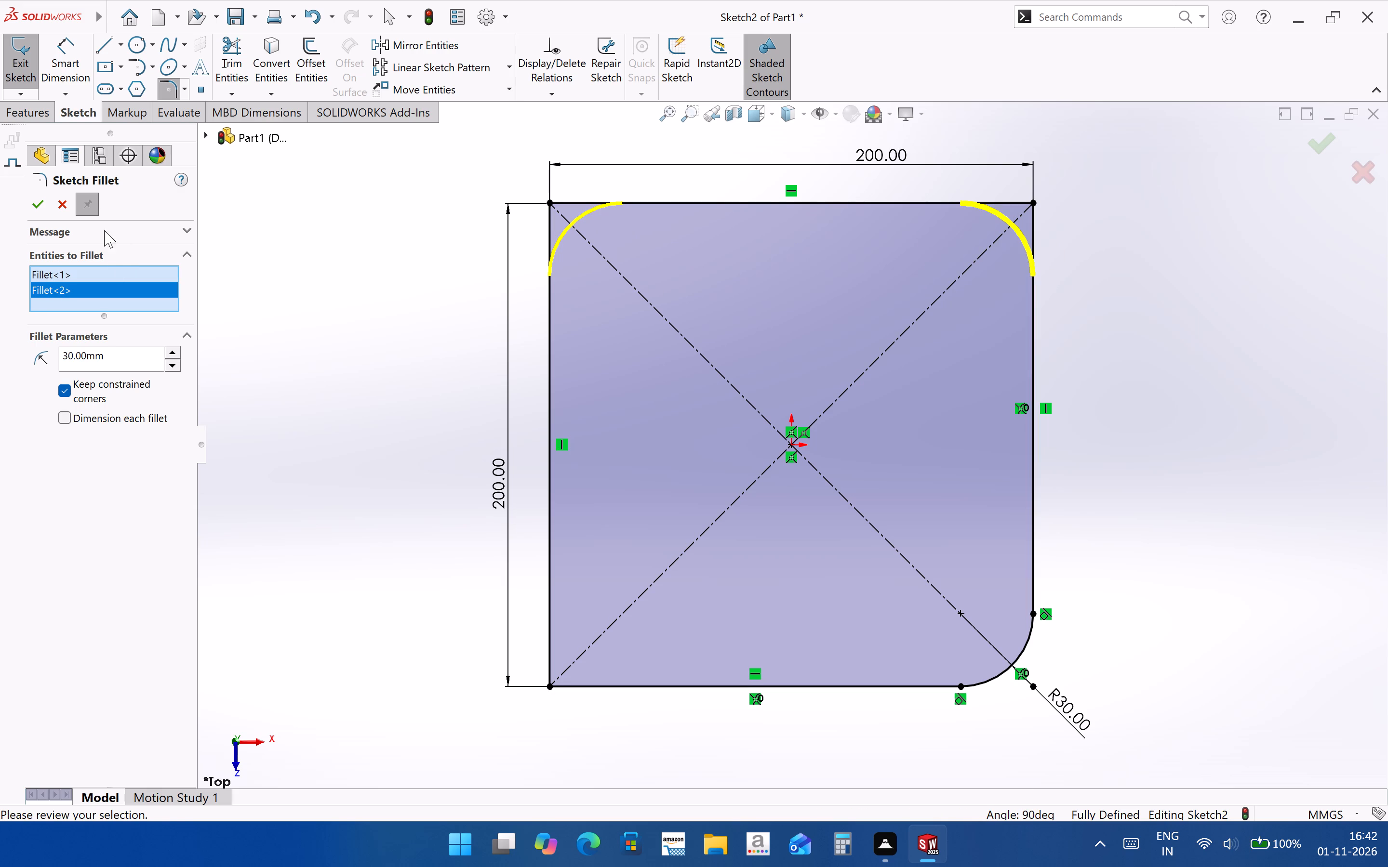
pyautogui.click(550, 591)
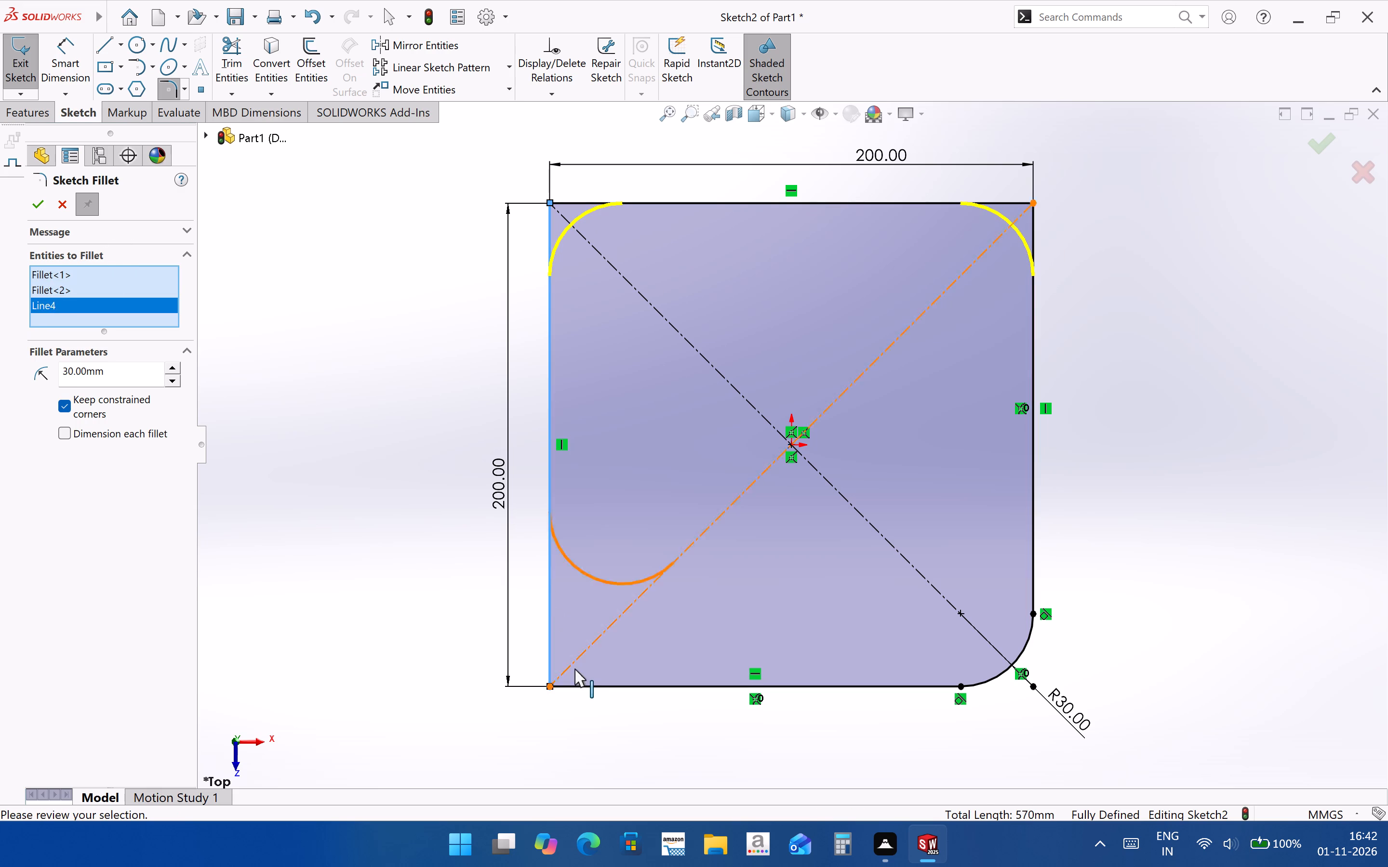
pyautogui.click(589, 685)
pyautogui.click(1326, 158)
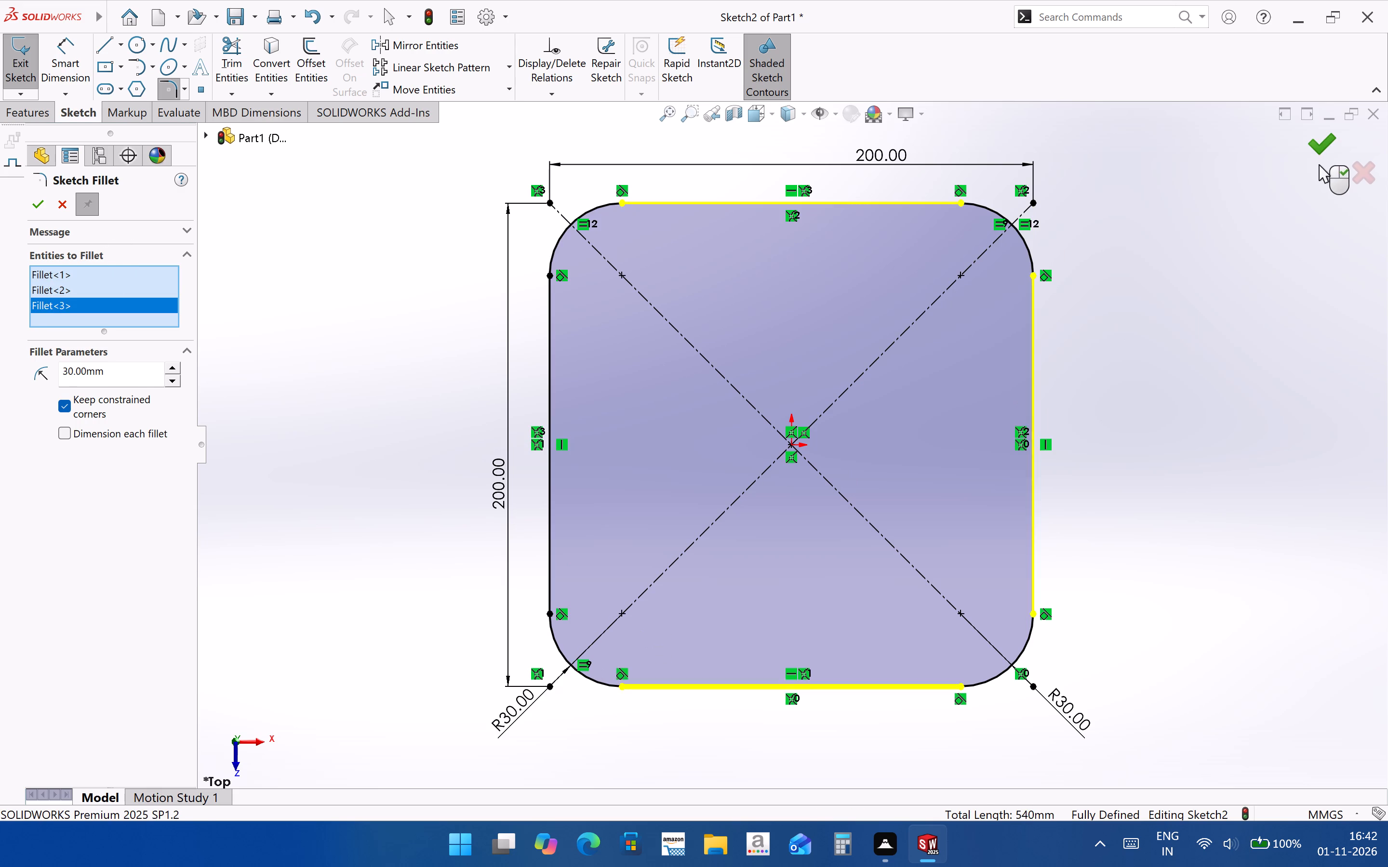
pyautogui.click(1258, 431)
pyautogui.scroll(2, 764, 495)
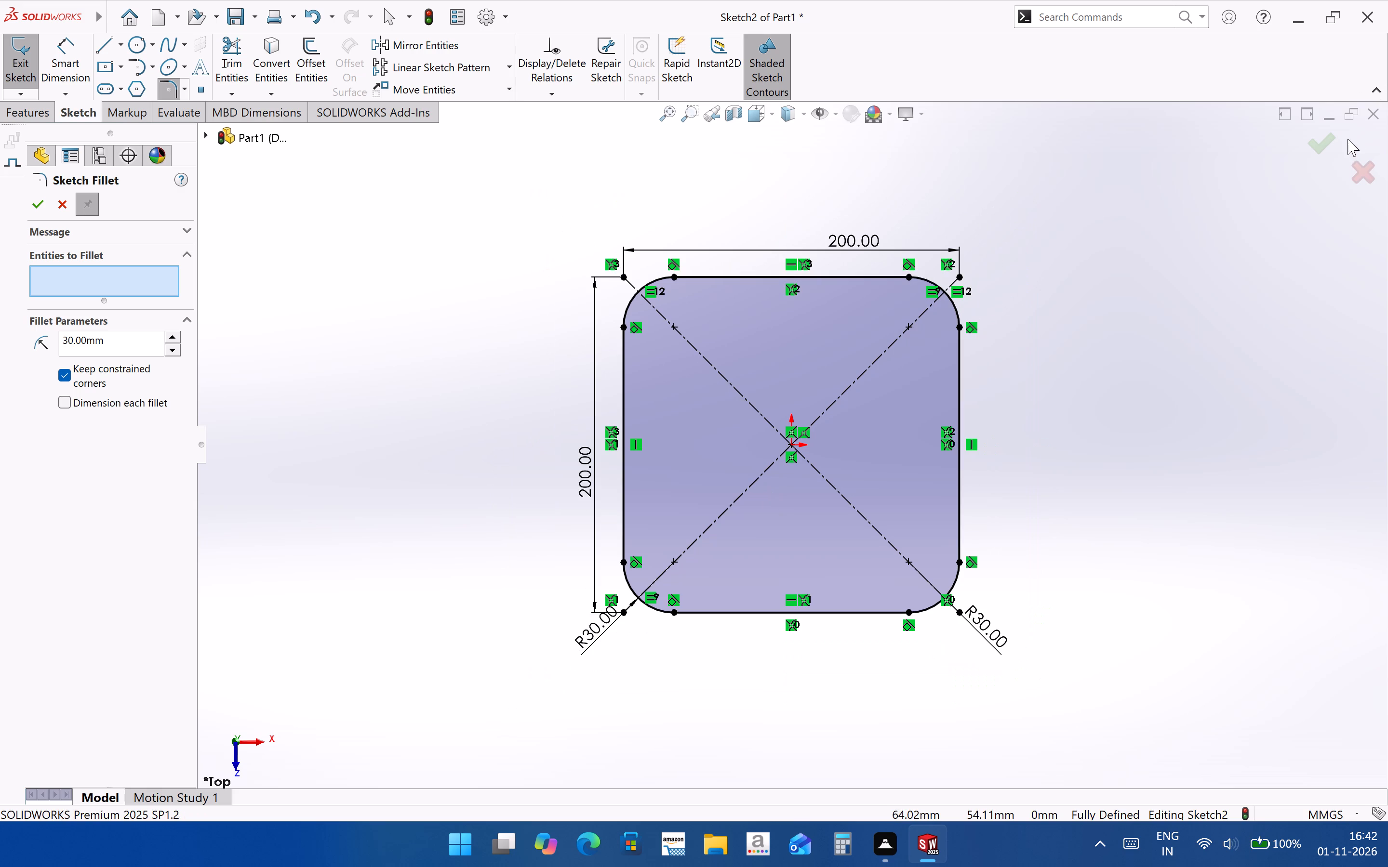
pyautogui.click(1336, 139)
pyautogui.click(1338, 142)
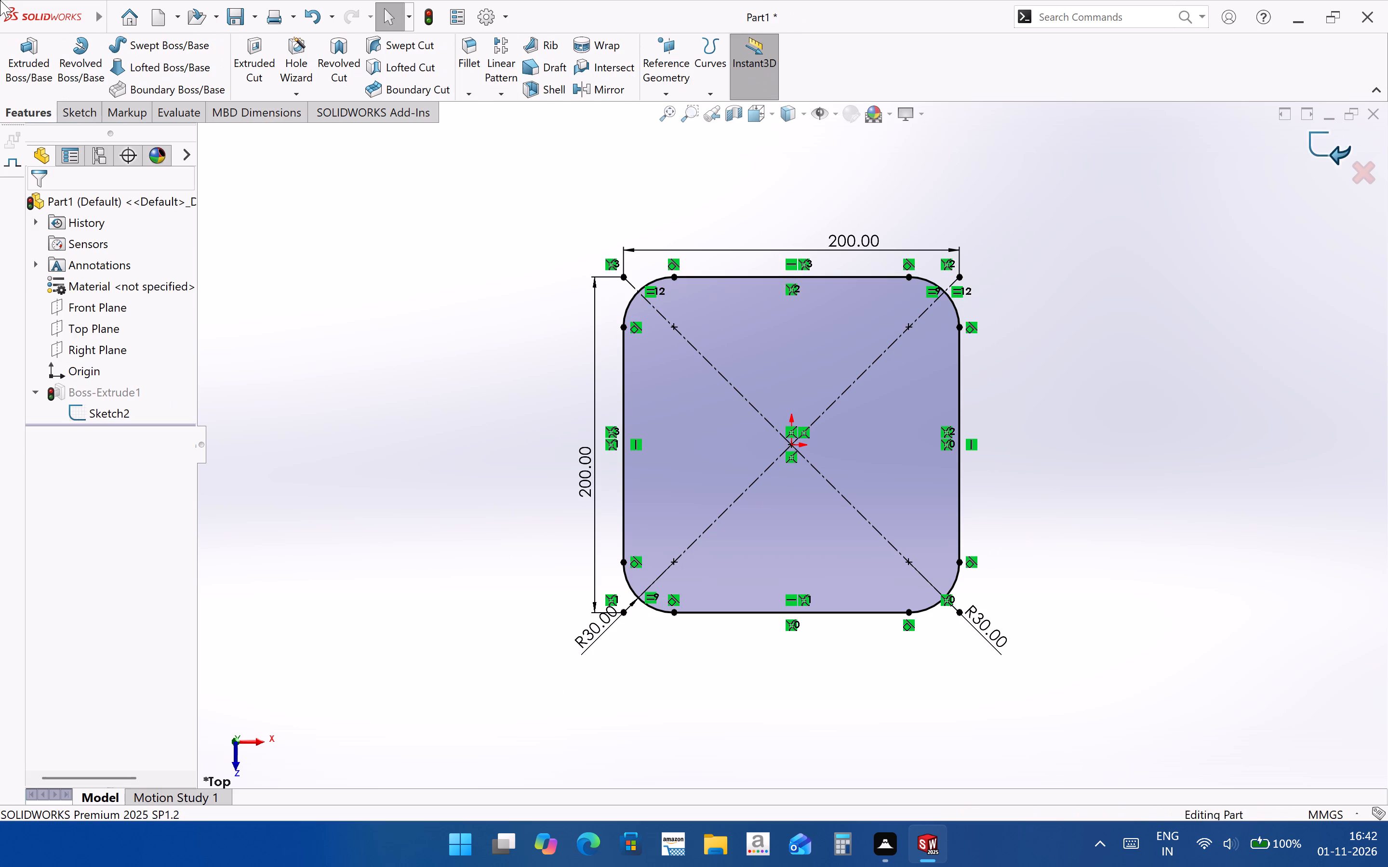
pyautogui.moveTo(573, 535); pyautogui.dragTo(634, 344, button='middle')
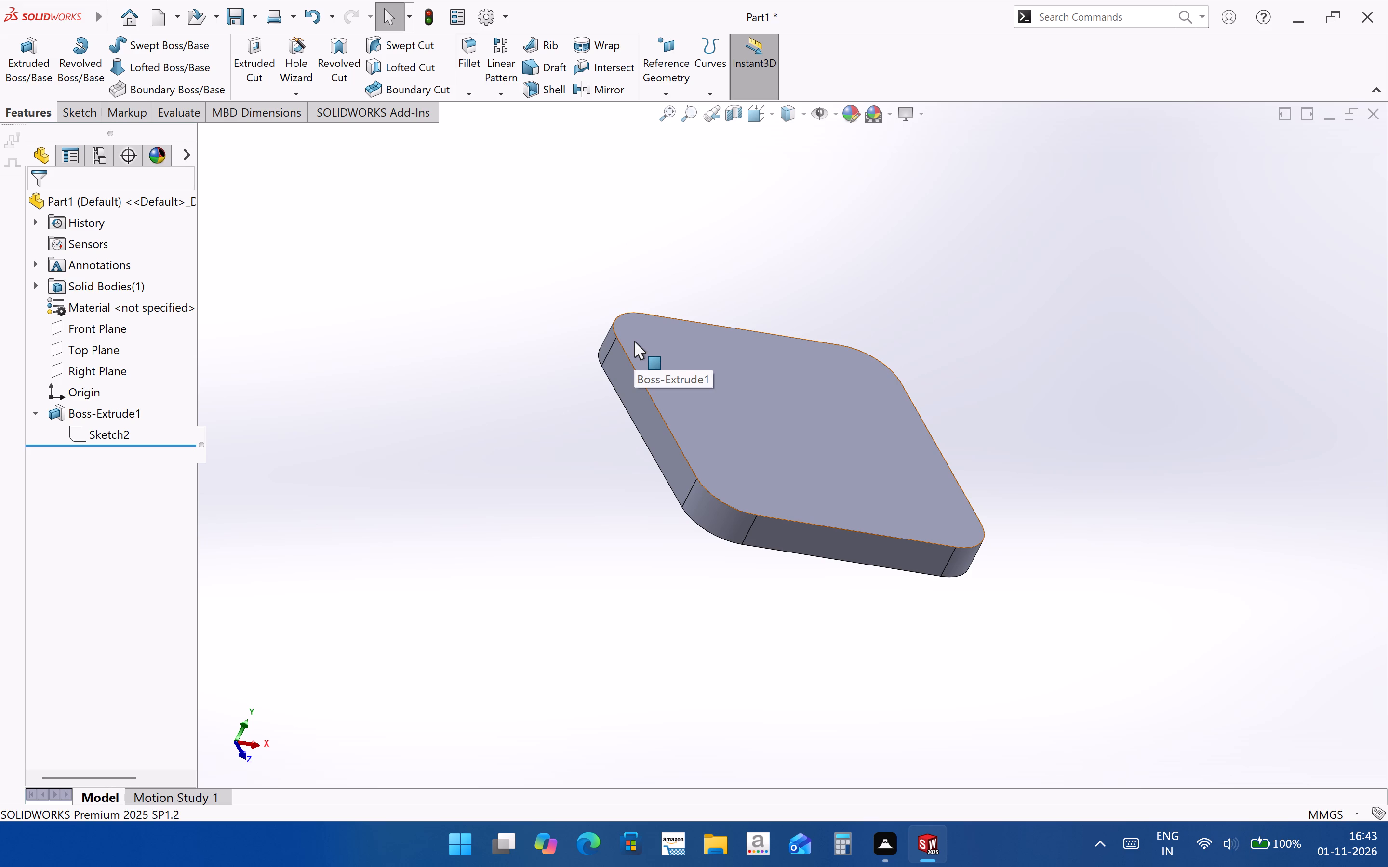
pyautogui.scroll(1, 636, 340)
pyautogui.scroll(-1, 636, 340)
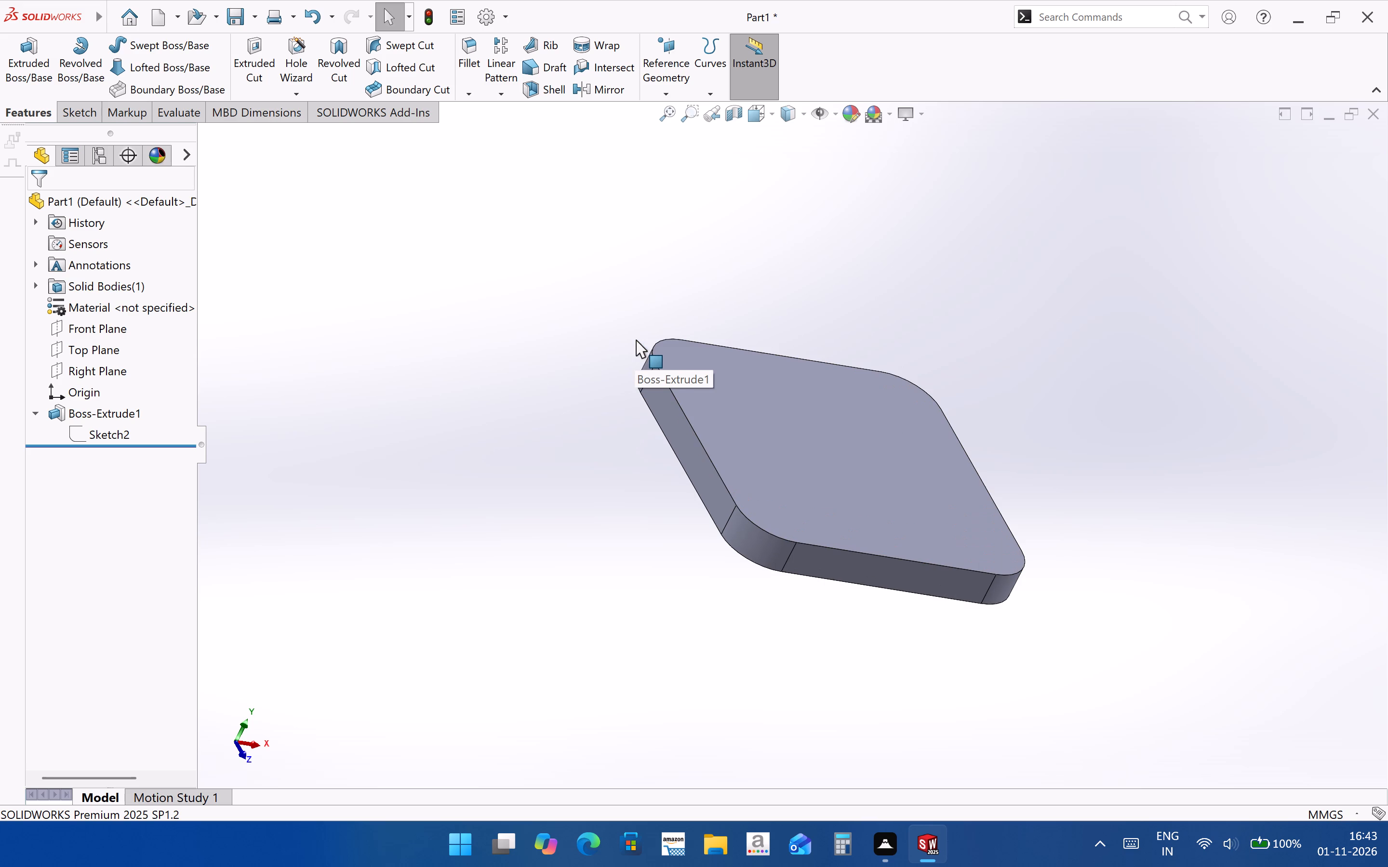
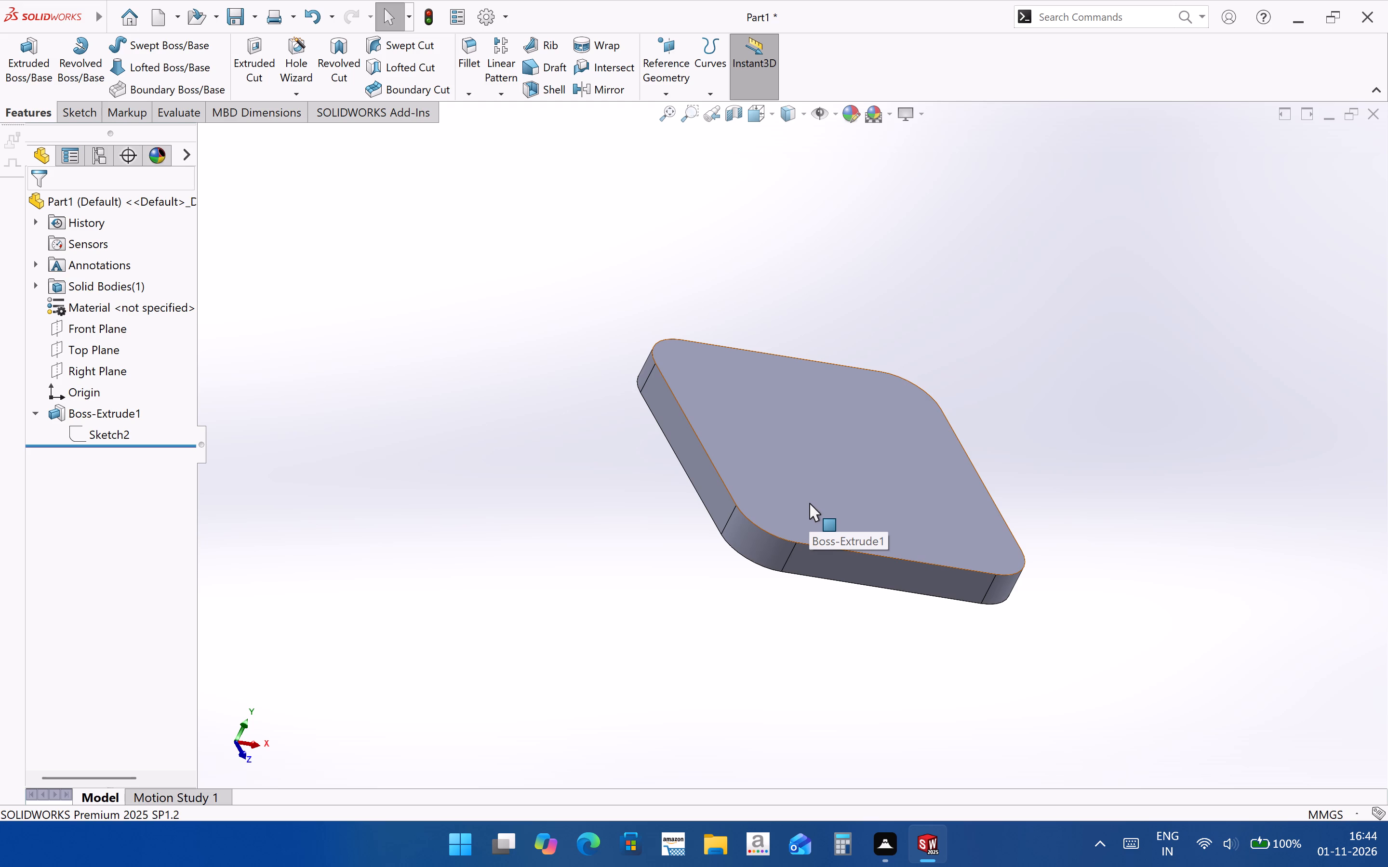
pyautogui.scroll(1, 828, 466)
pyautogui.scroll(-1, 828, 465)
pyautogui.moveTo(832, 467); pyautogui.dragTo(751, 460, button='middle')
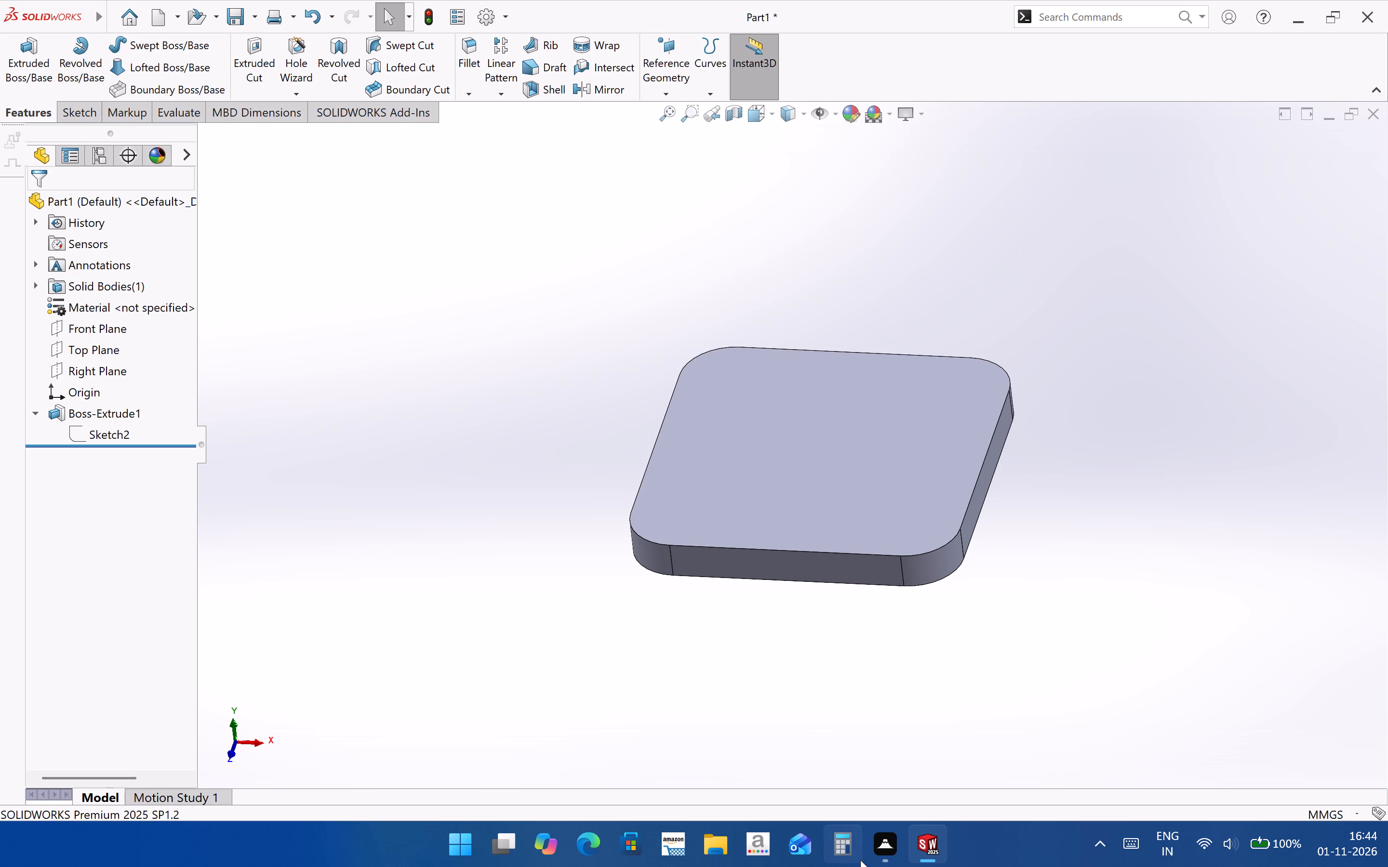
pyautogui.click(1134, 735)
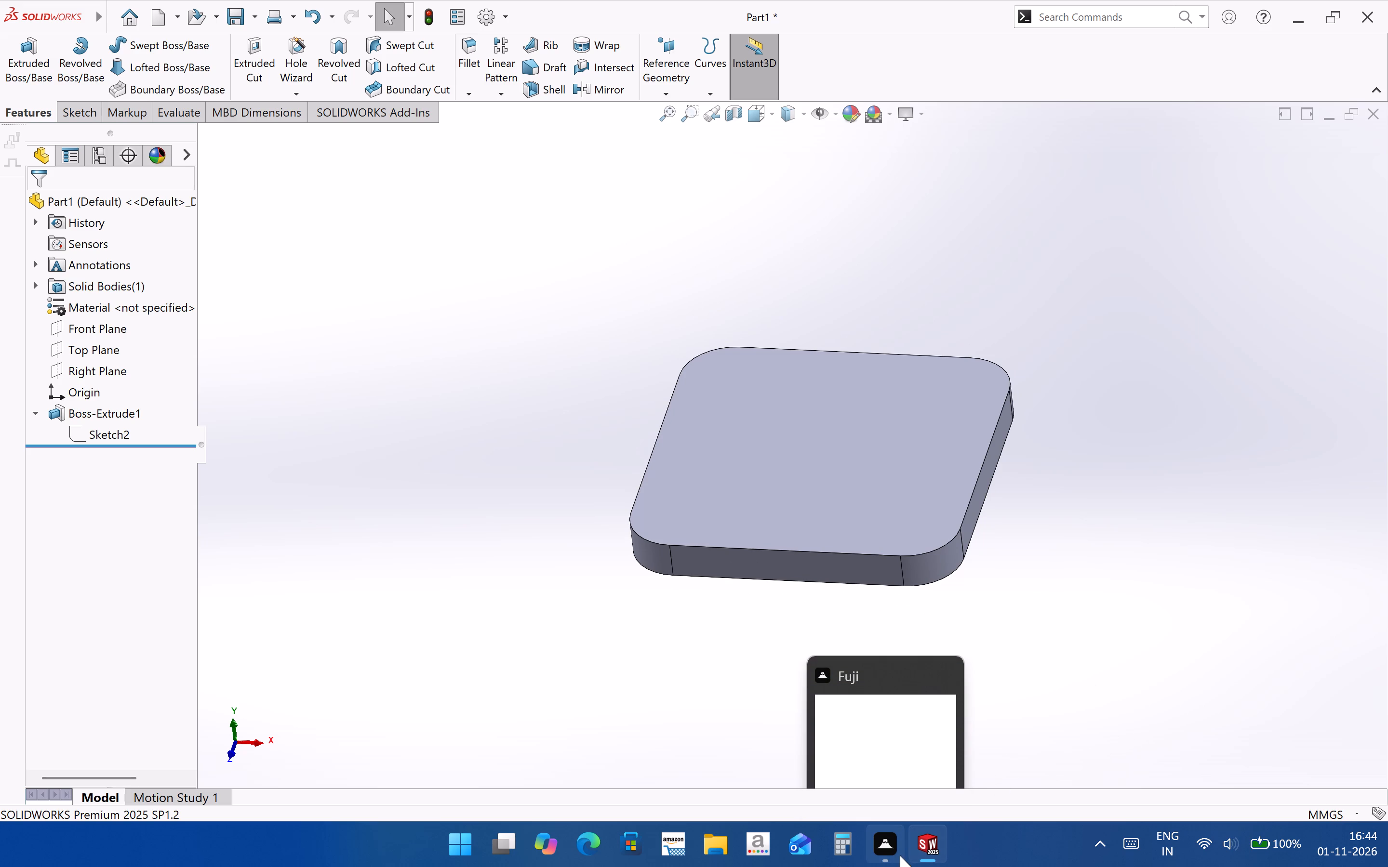
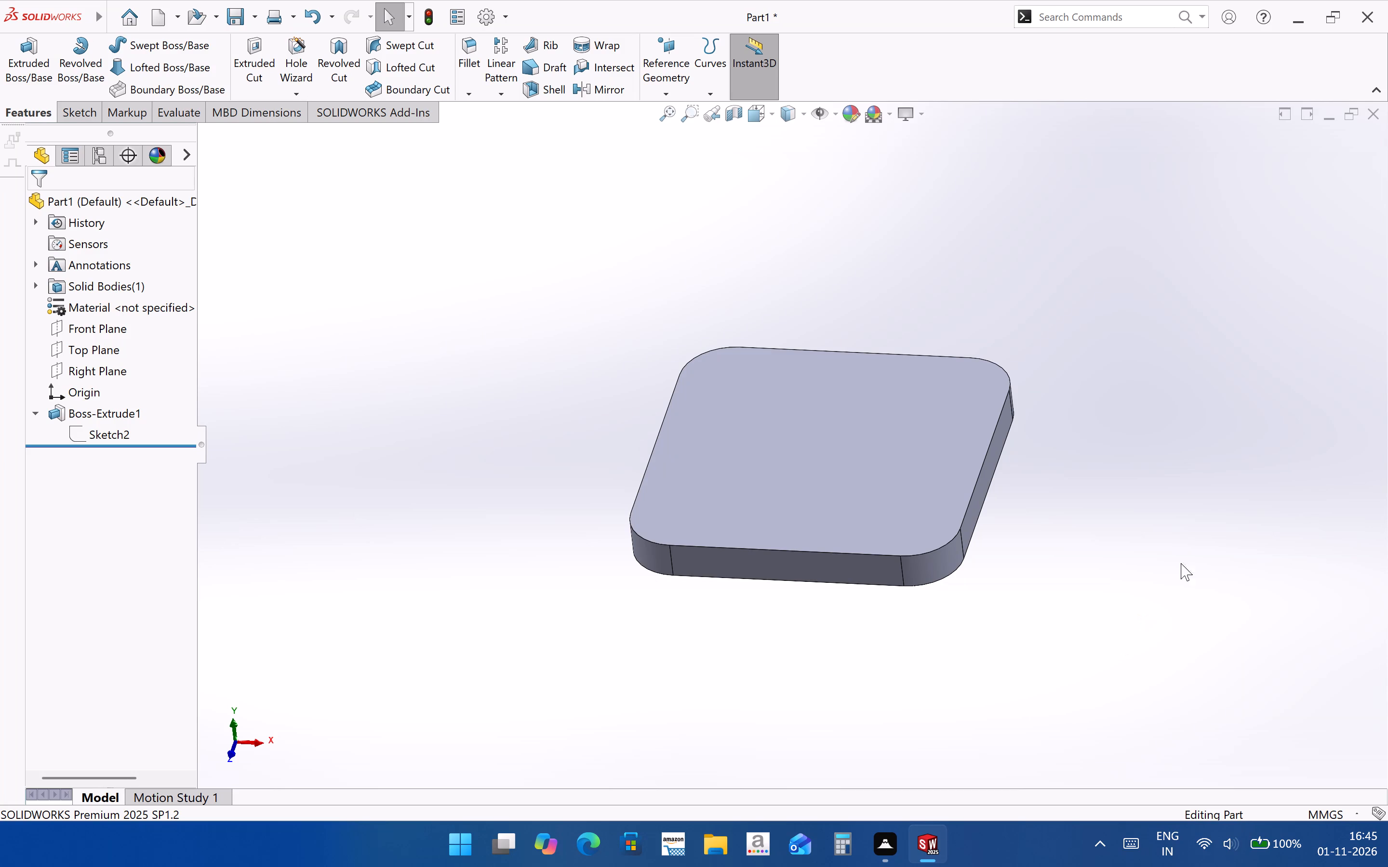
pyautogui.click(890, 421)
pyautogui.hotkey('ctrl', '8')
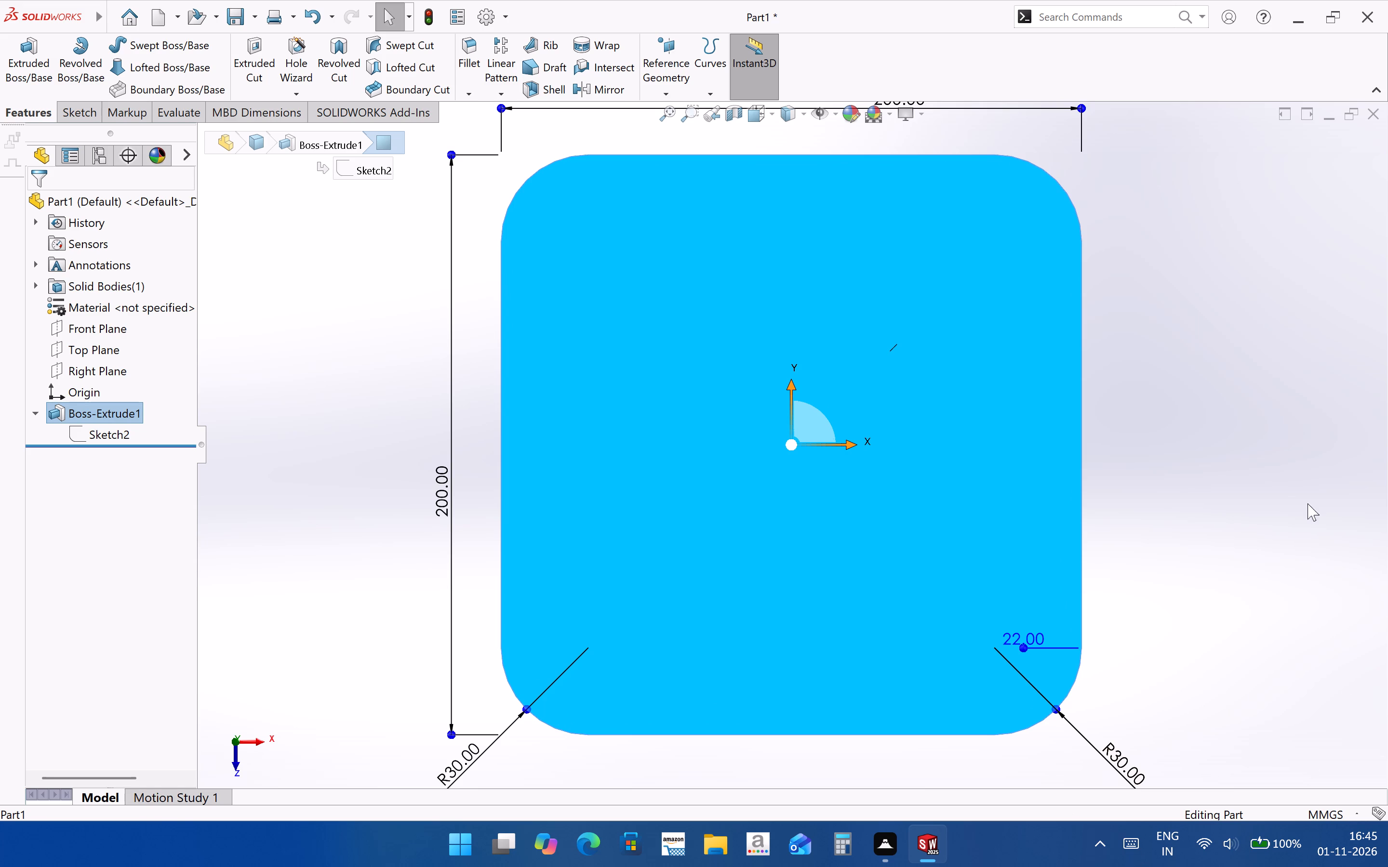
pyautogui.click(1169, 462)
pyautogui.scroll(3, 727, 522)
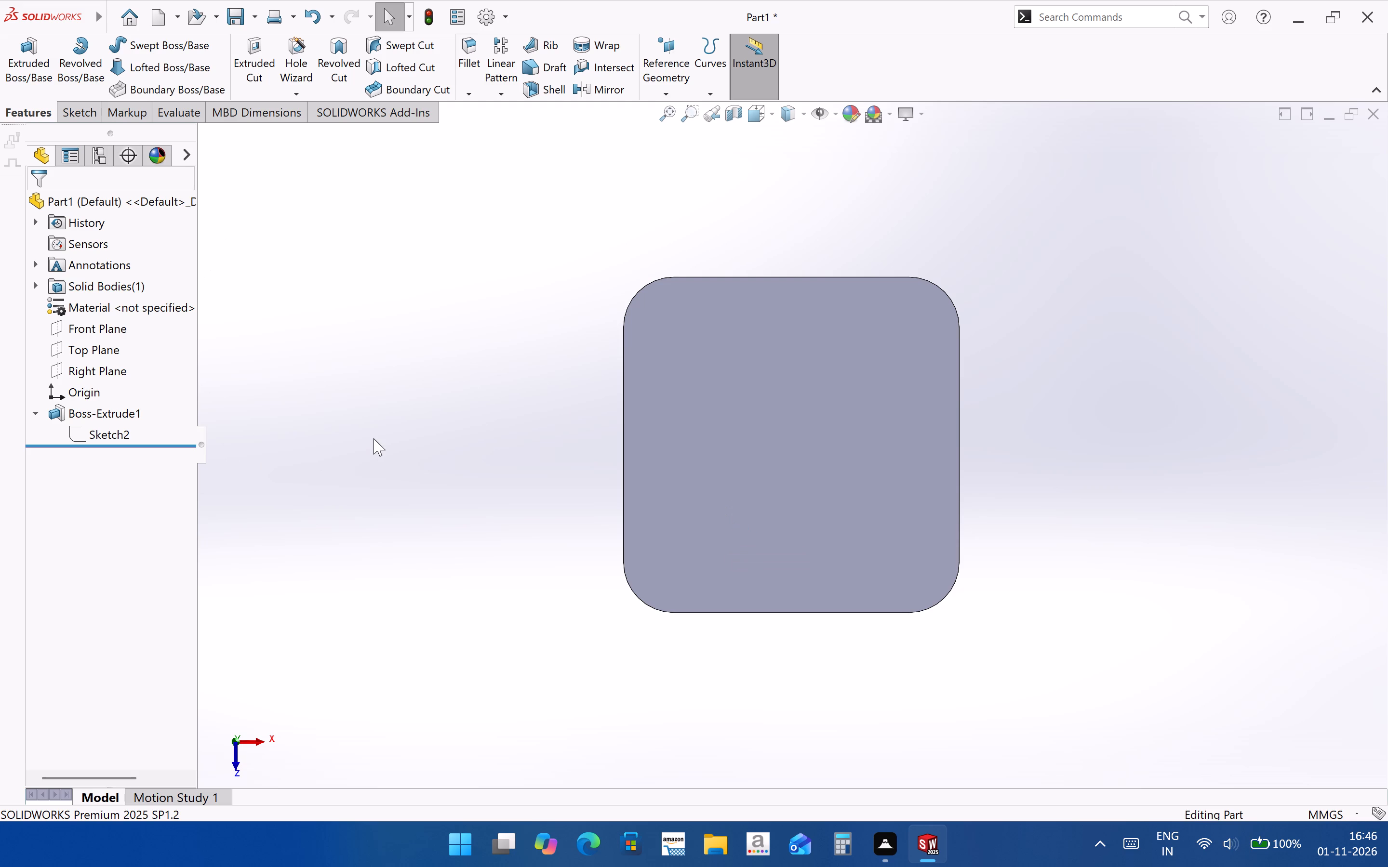
# Start a new sketch on the Front Plane, viewed straight on.
pyautogui.click(129, 324)
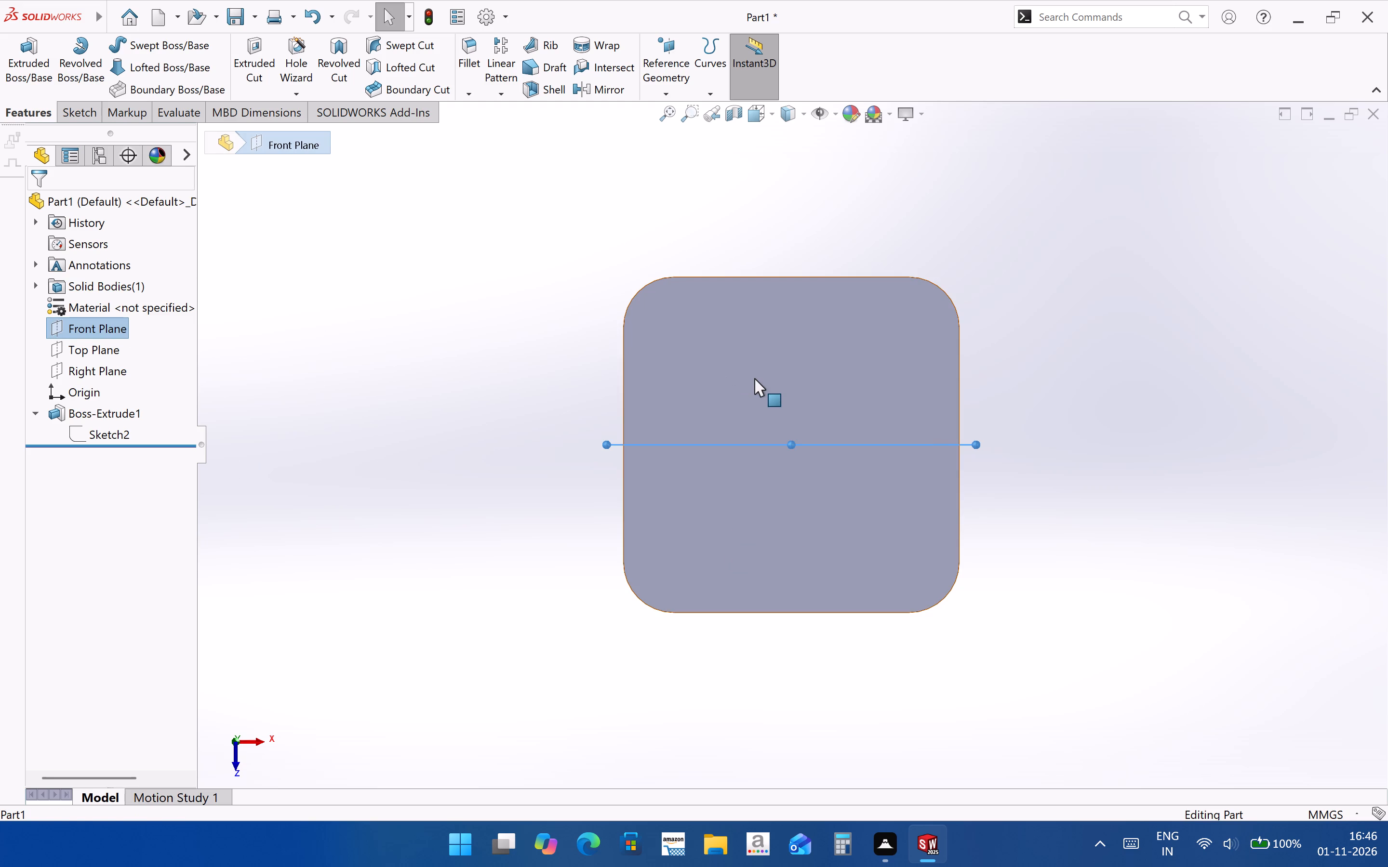
pyautogui.hotkey('ctrl', '8')
pyautogui.scroll(3, 707, 537)
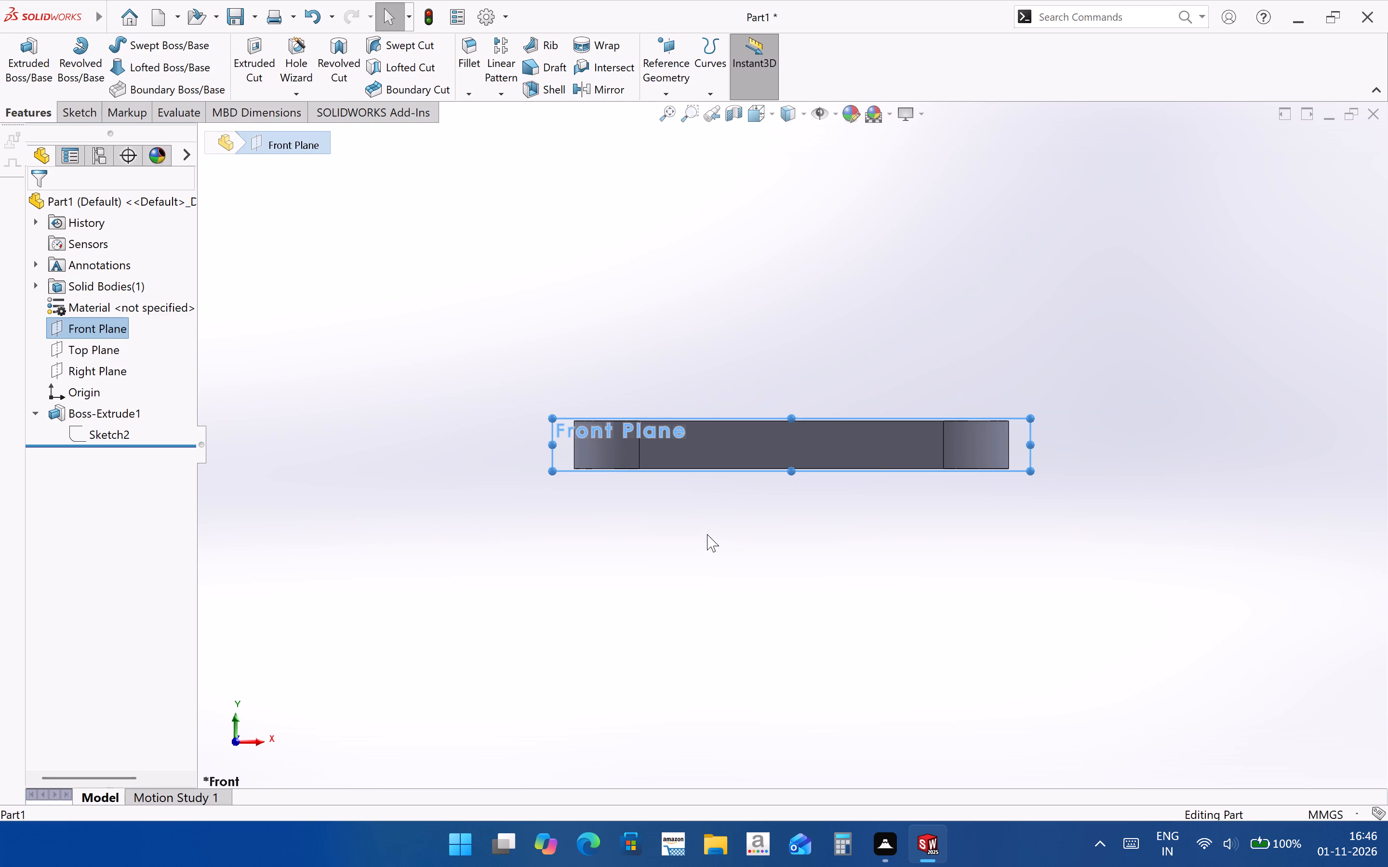
pyautogui.scroll(3, 872, 451)
pyautogui.scroll(-2, 990, 278)
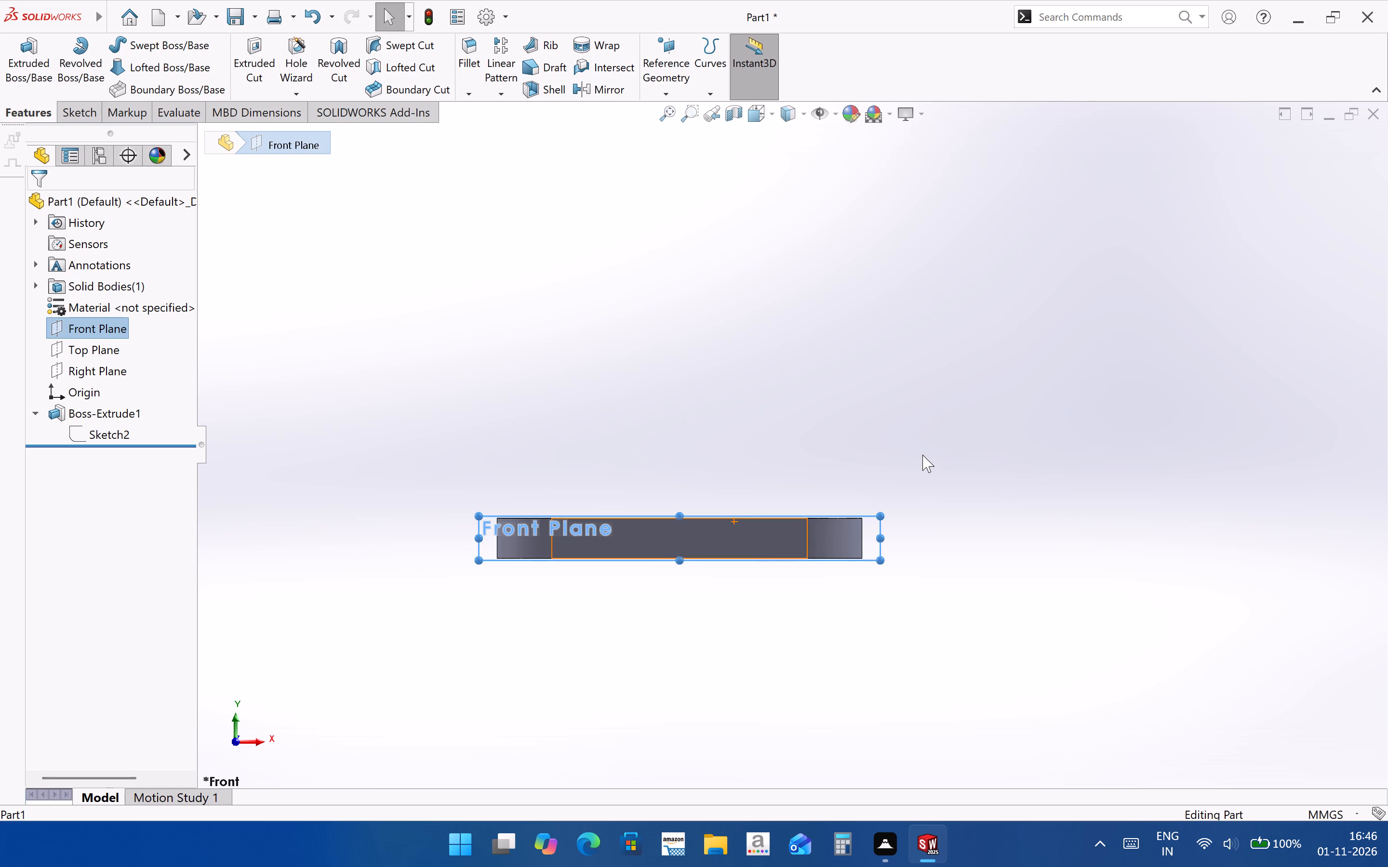
pyautogui.click(92, 321)
pyautogui.click(103, 307)
# Draw a vertical centerline about 248 mm long through the origin, extending above and below the base plate.
pyautogui.scroll(2, 810, 560)
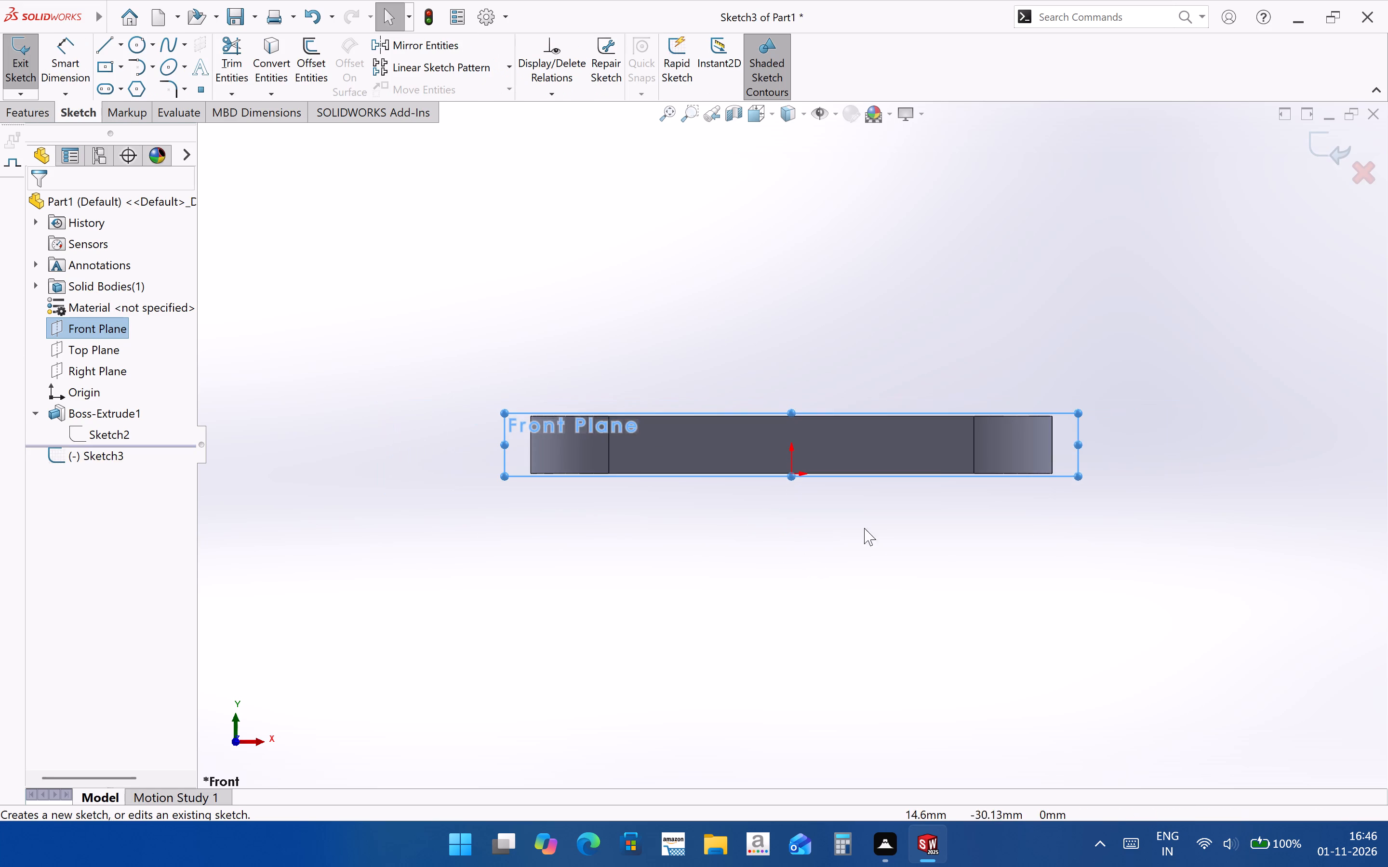
pyautogui.scroll(3, 1006, 543)
pyautogui.scroll(-1, 1030, 340)
pyautogui.scroll(-2, 876, 309)
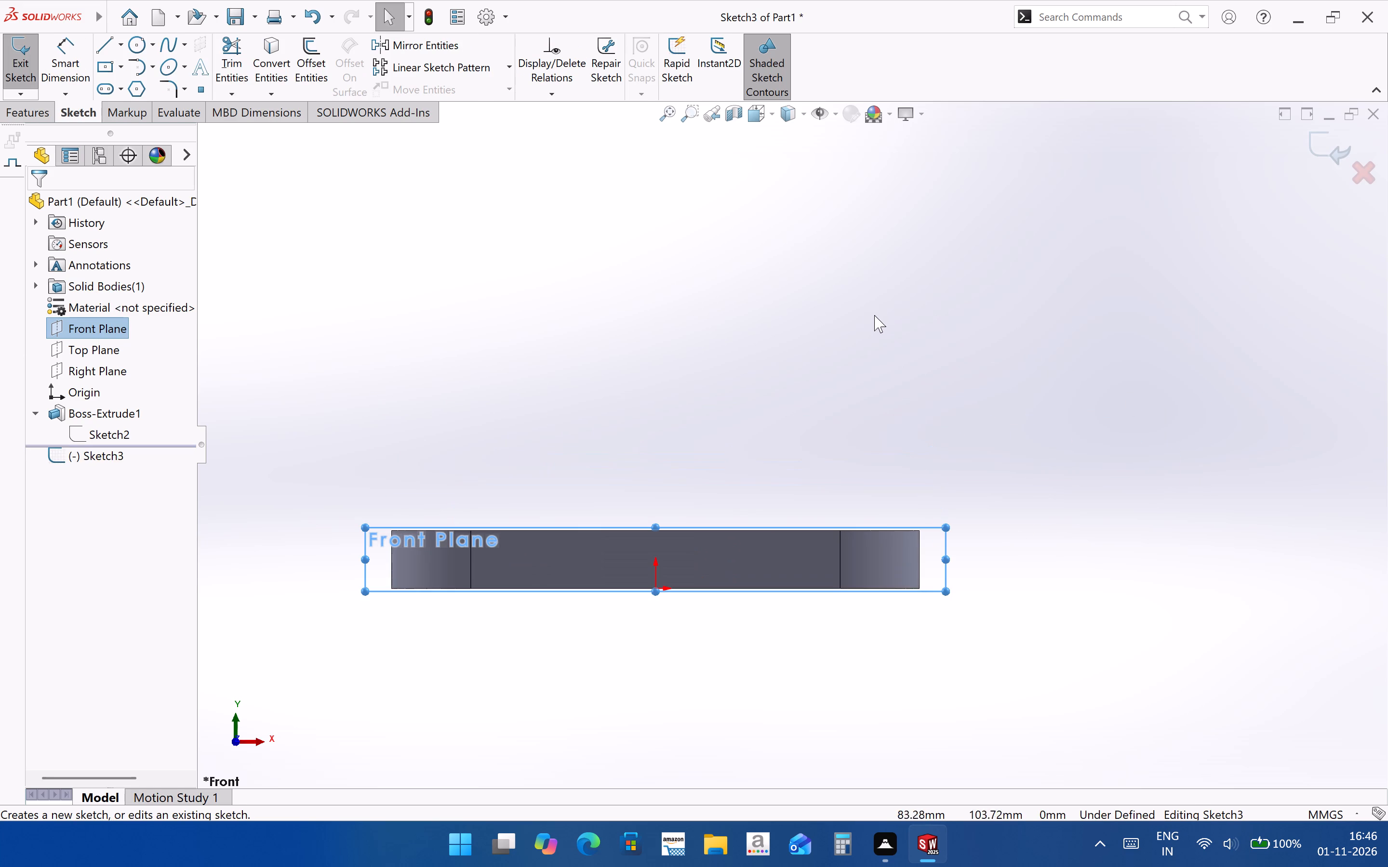
pyautogui.scroll(1, 601, 341)
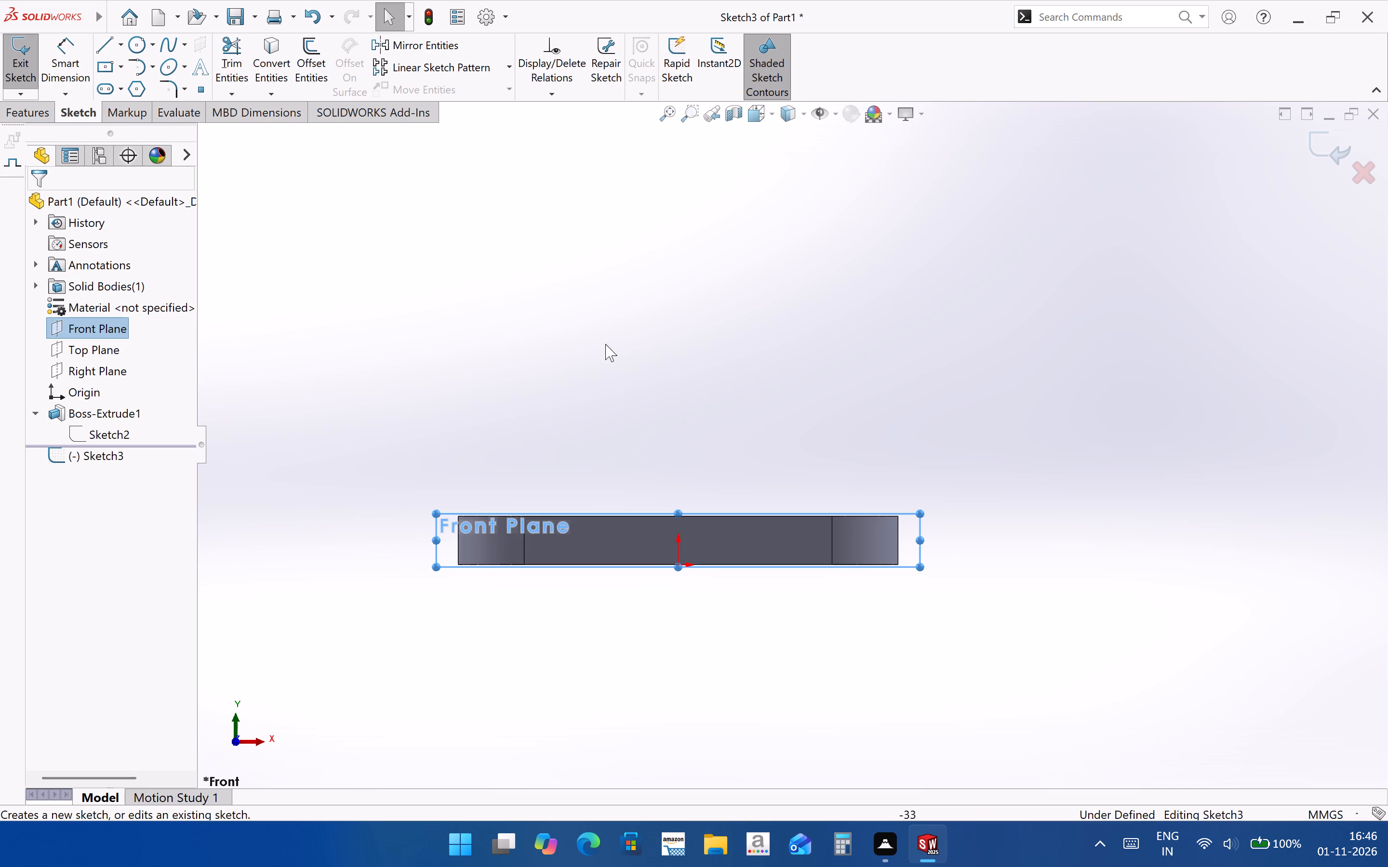
pyautogui.click(108, 43)
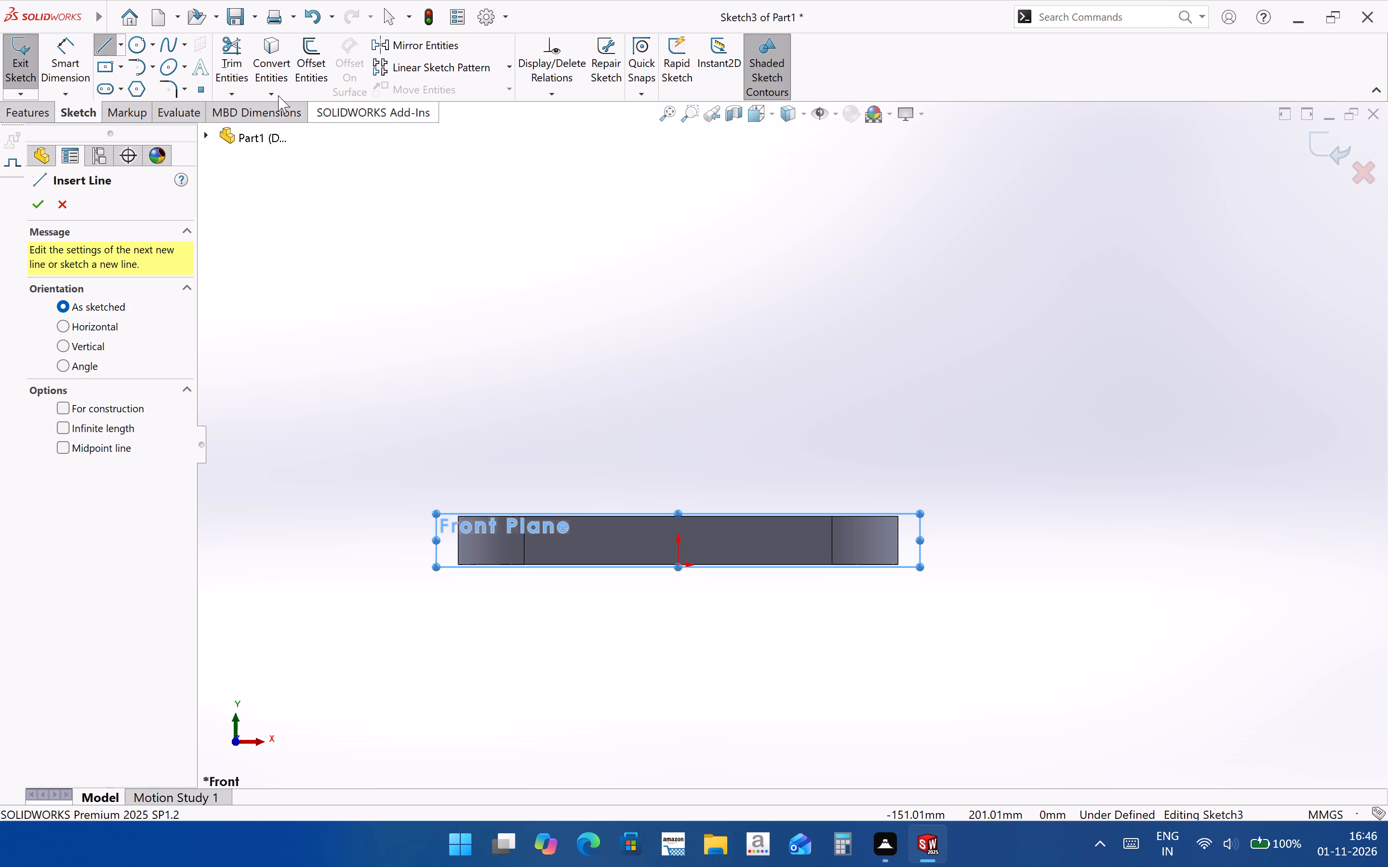
pyautogui.click(118, 46)
pyautogui.click(154, 88)
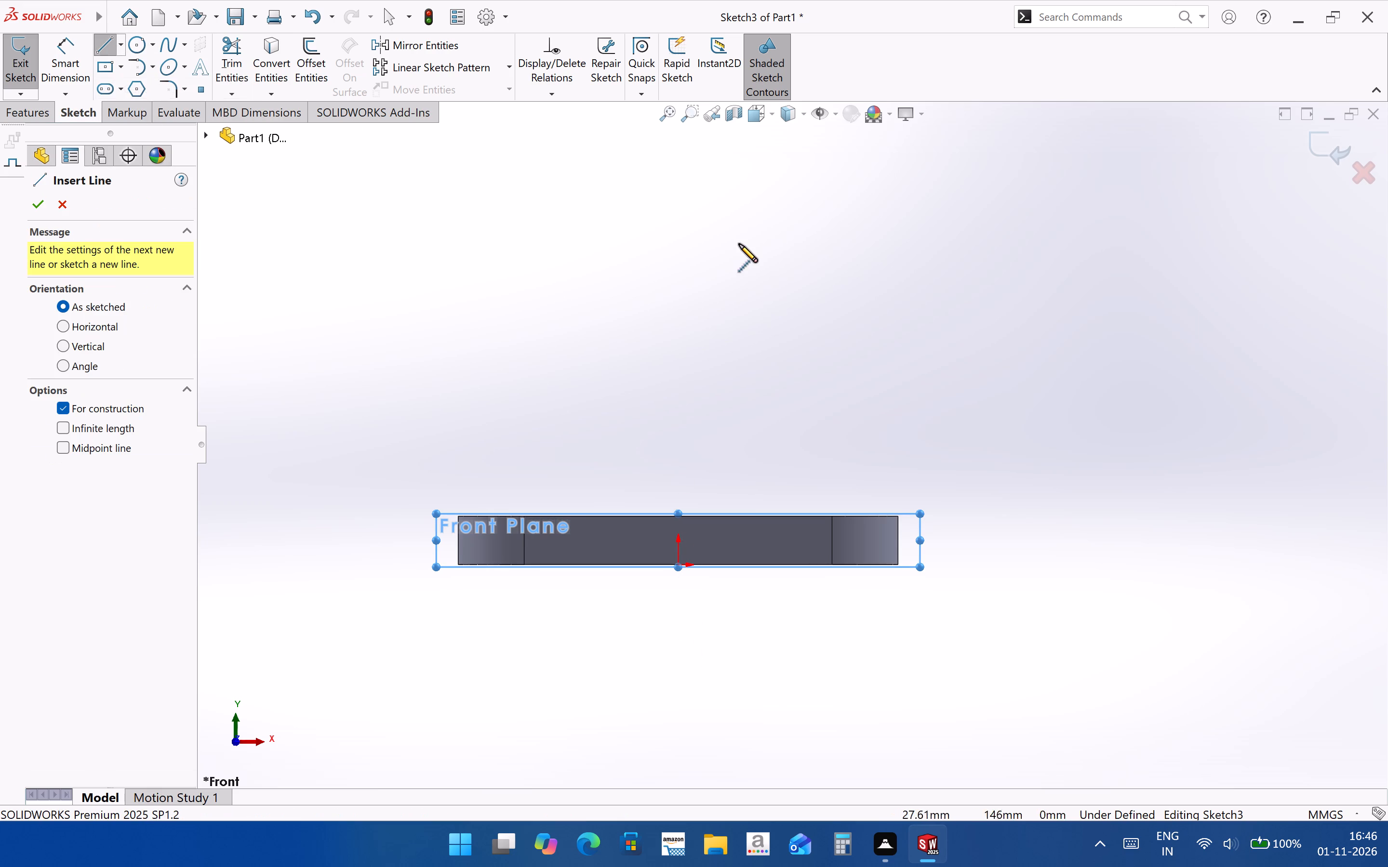
pyautogui.click(679, 187)
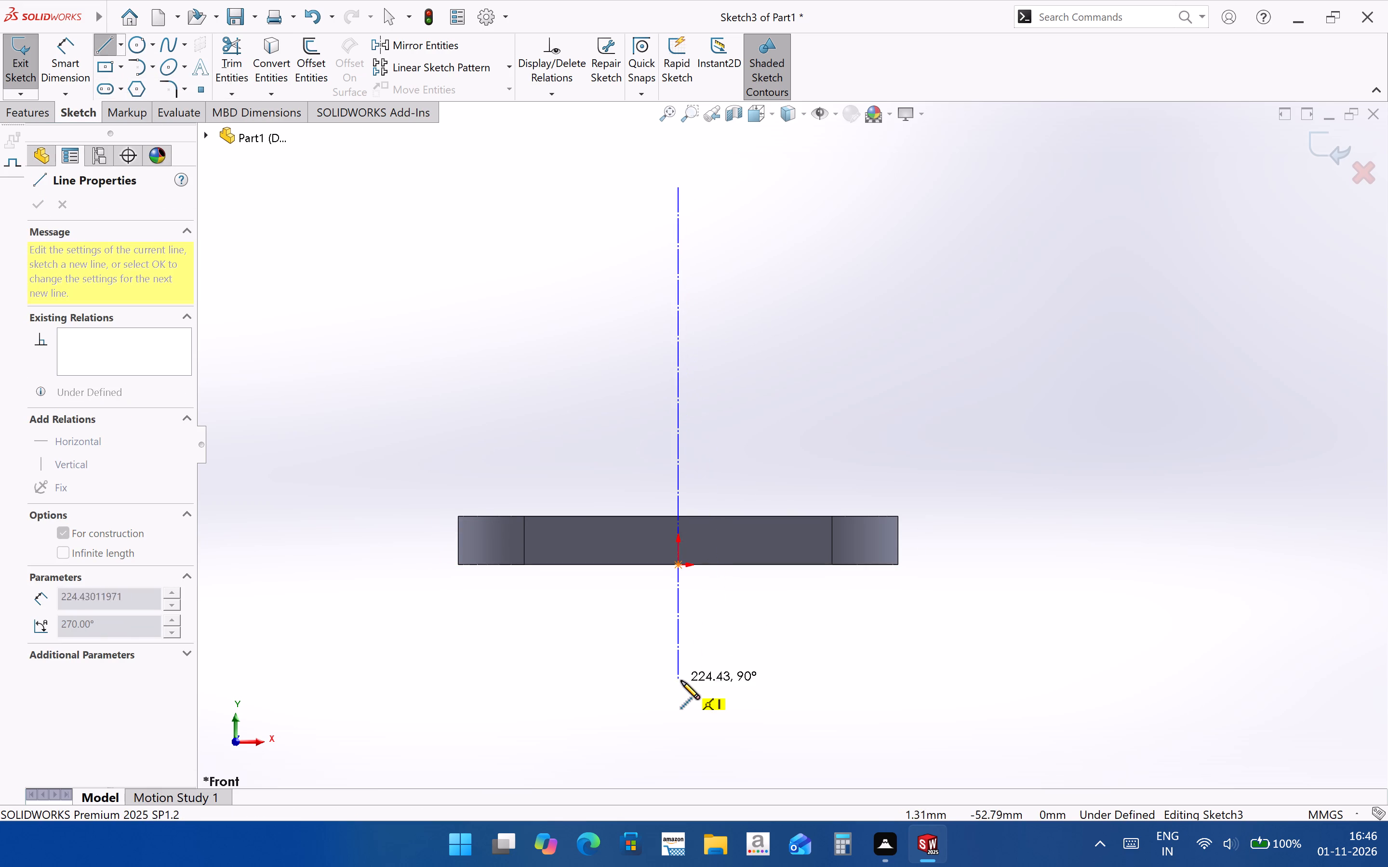
pyautogui.click(678, 732)
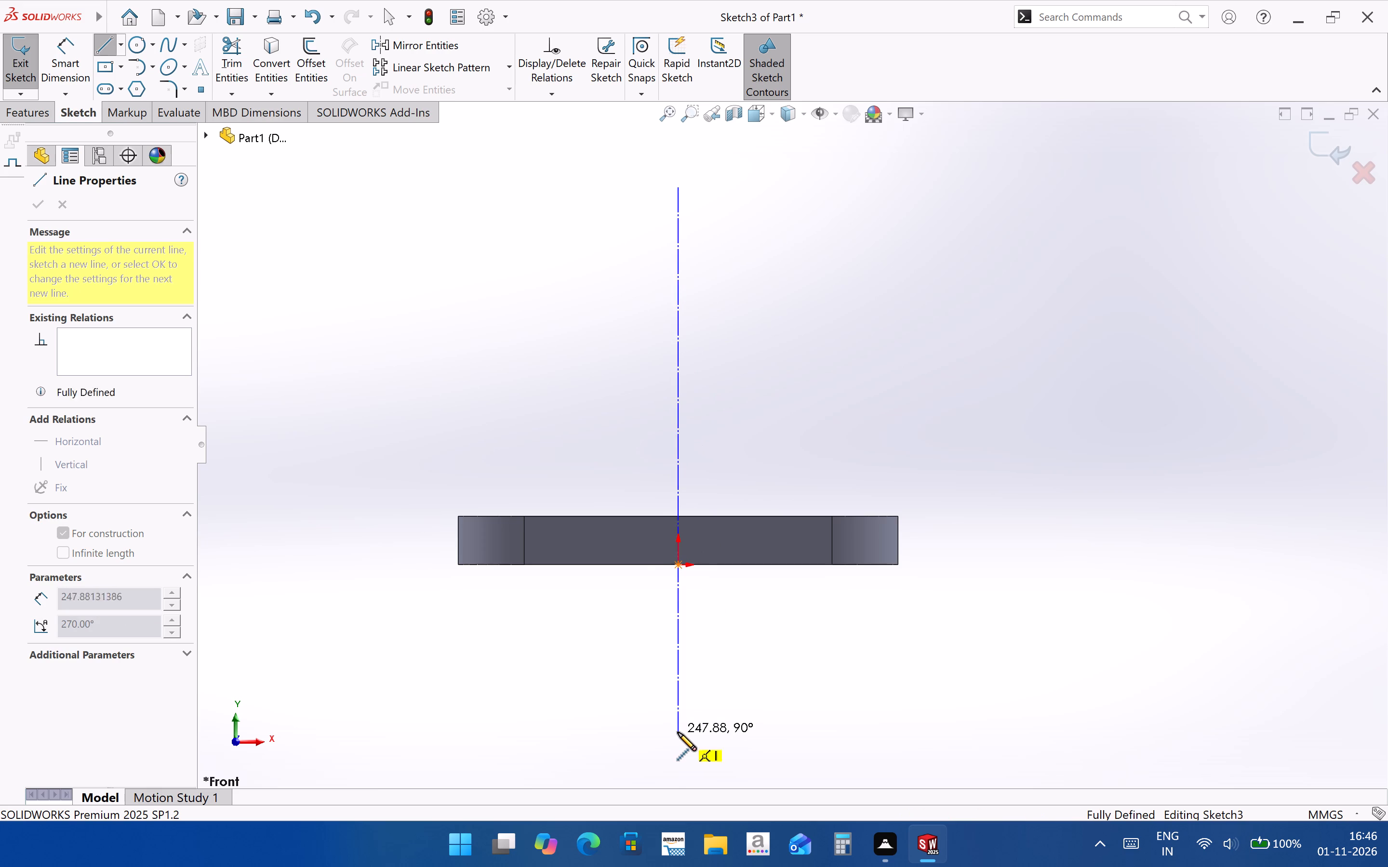
pyautogui.press('Escape')
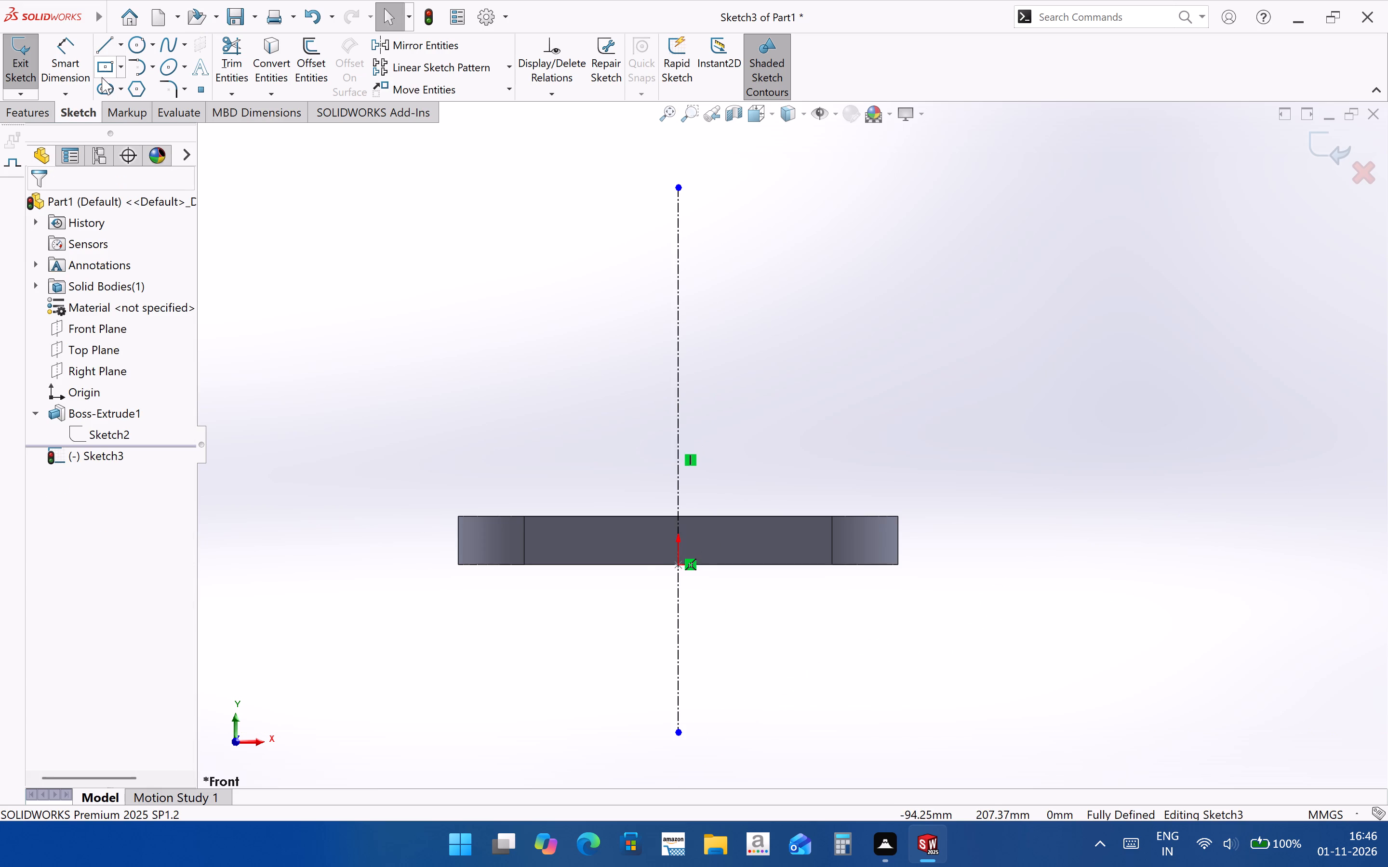
# Sketch a vertical line about 82 mm long, from the midpoint of the plate's top edge up along the centerline.
pyautogui.click(102, 48)
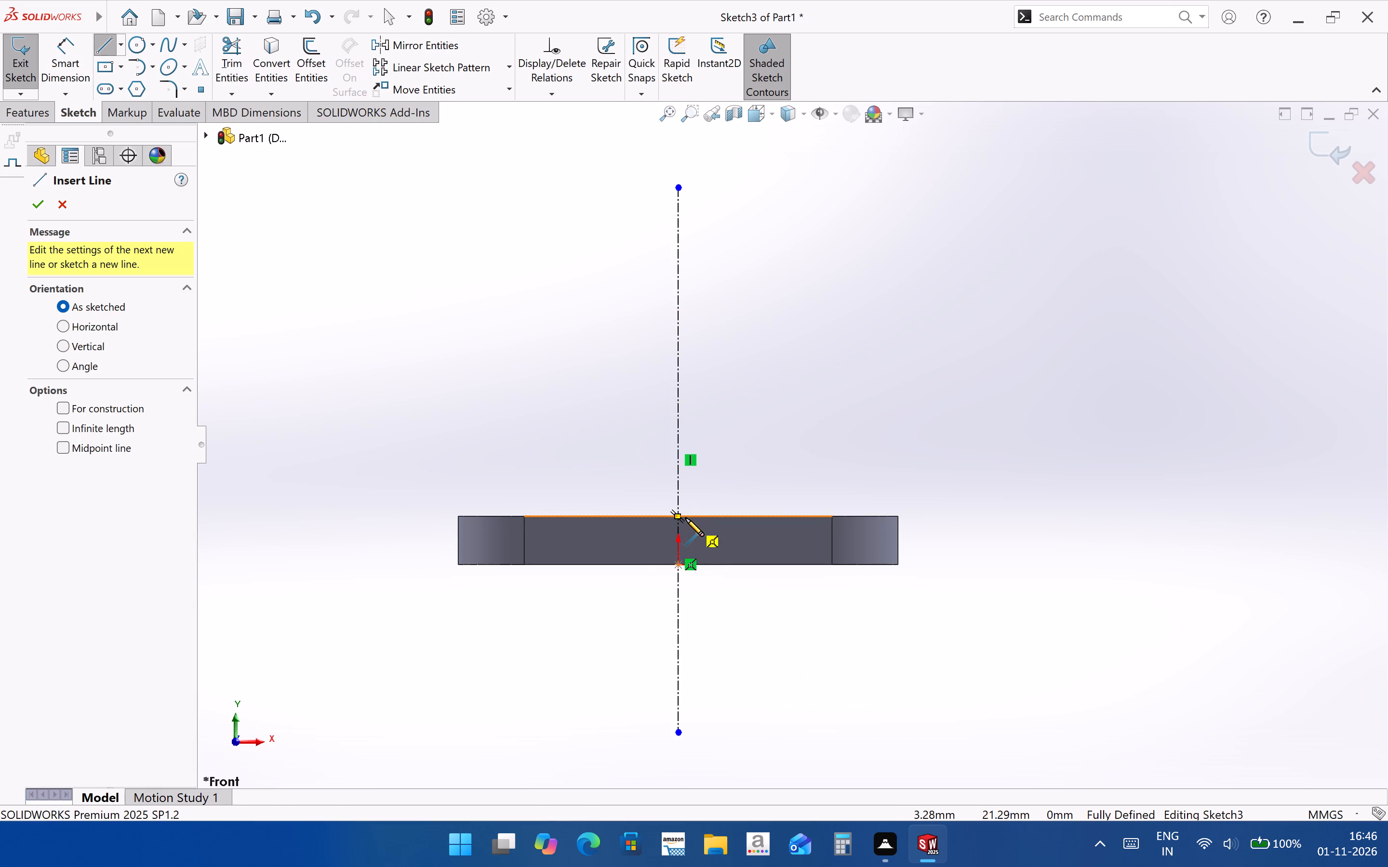
pyautogui.scroll(-5, 679, 519)
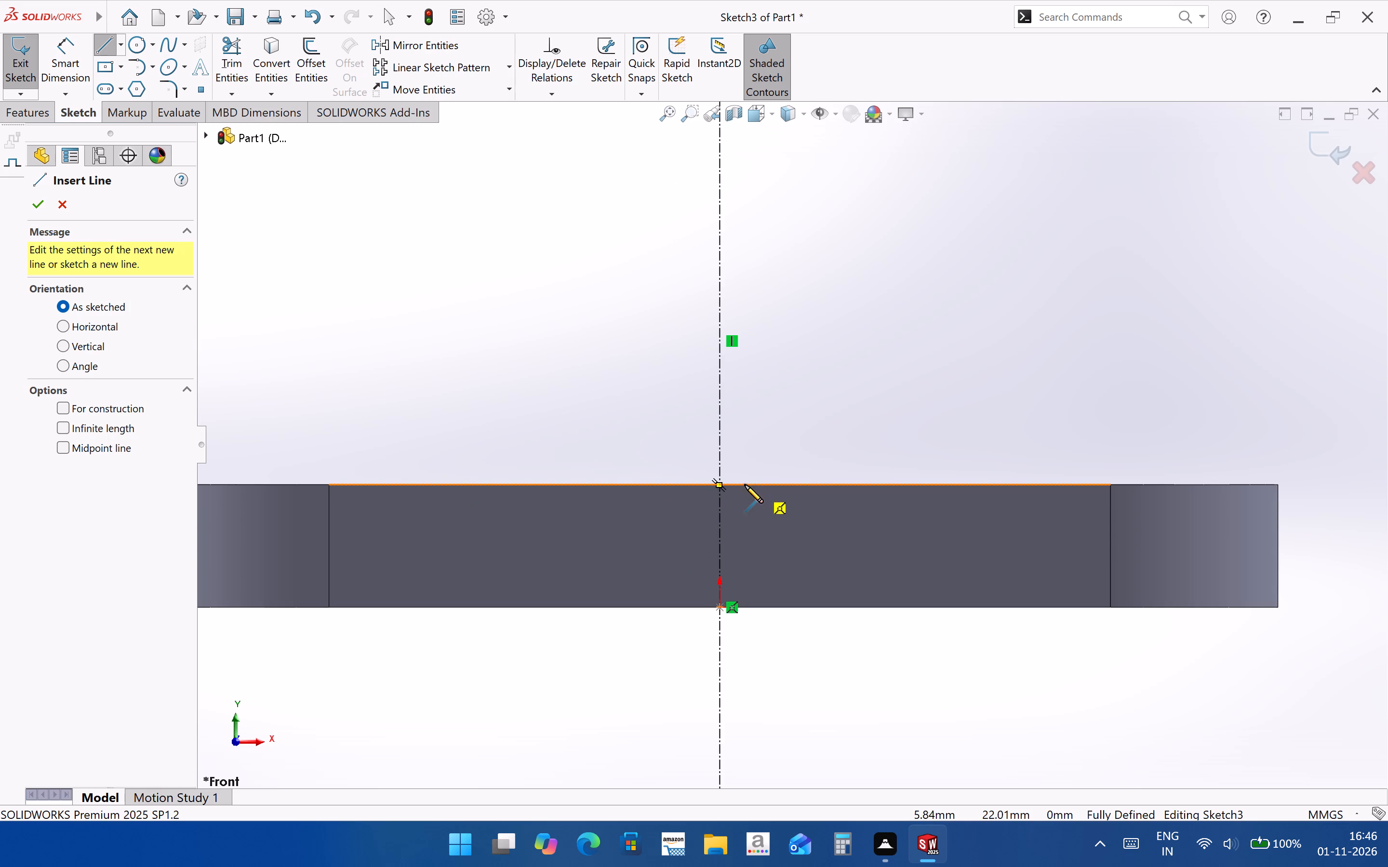
pyautogui.click(721, 485)
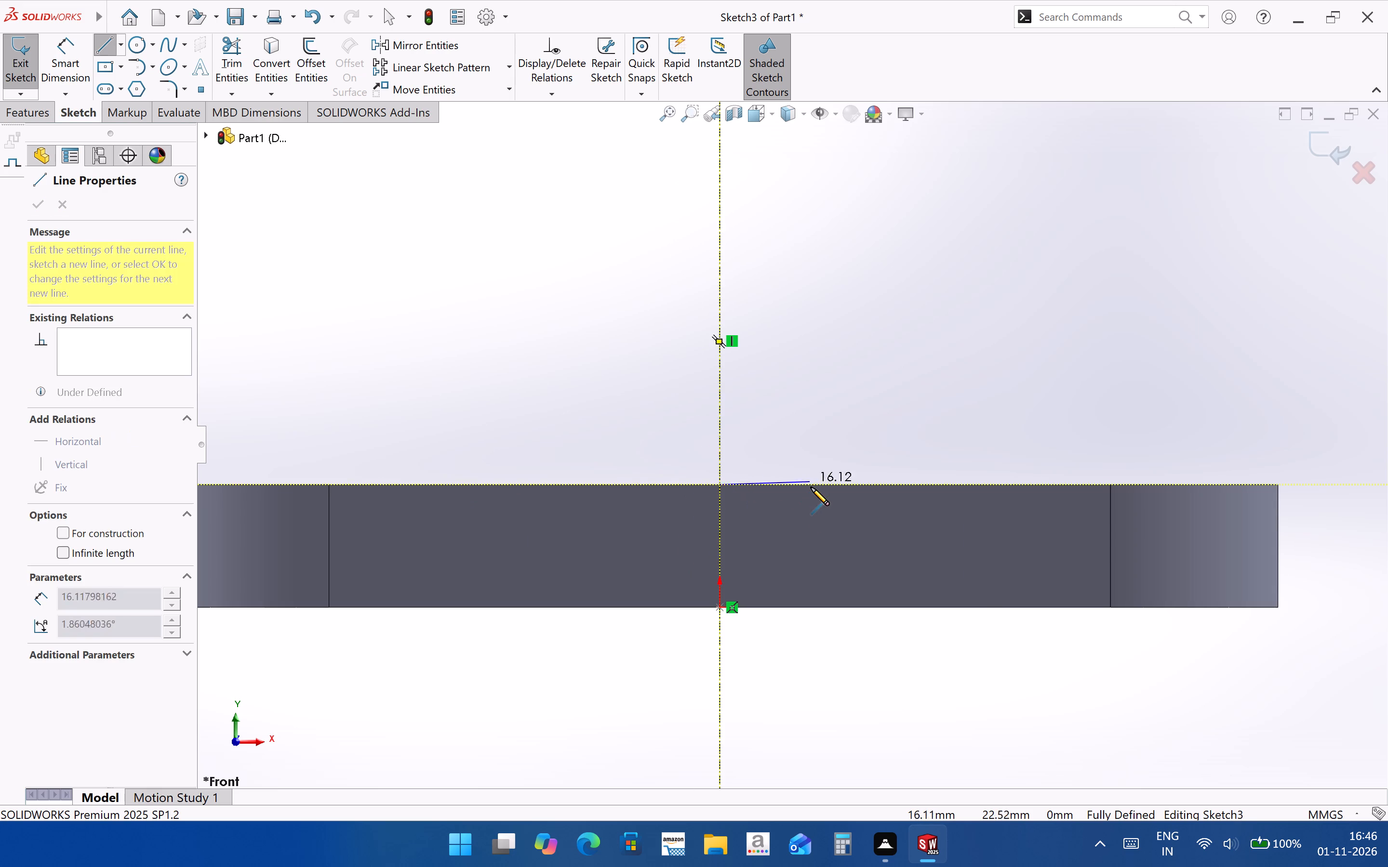
pyautogui.scroll(3, 802, 514)
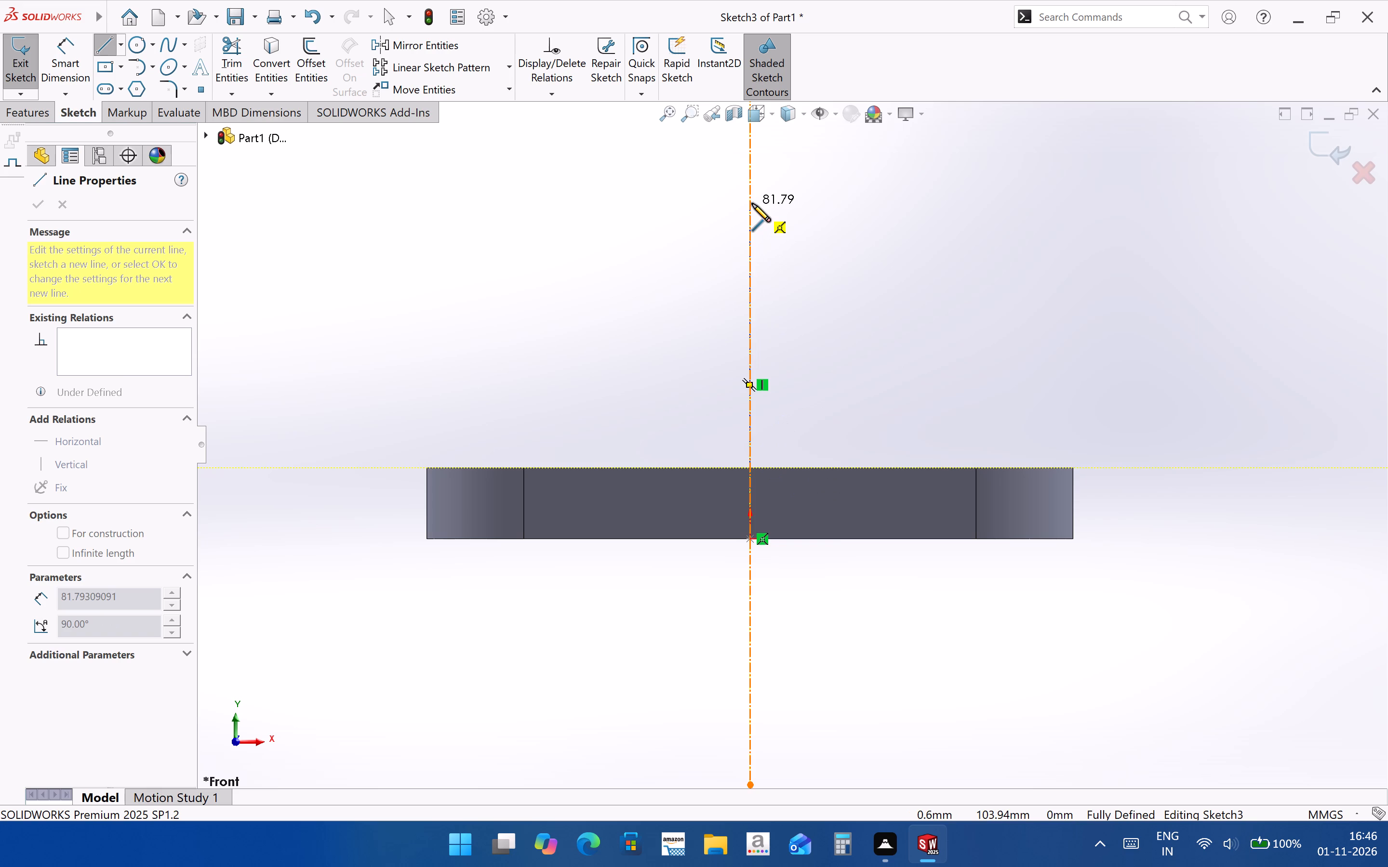
pyautogui.click(752, 203)
pyautogui.press('Escape')
# Dimension the vertical line above the plate and set its length to 200 mm.
pyautogui.scroll(3, 428, 525)
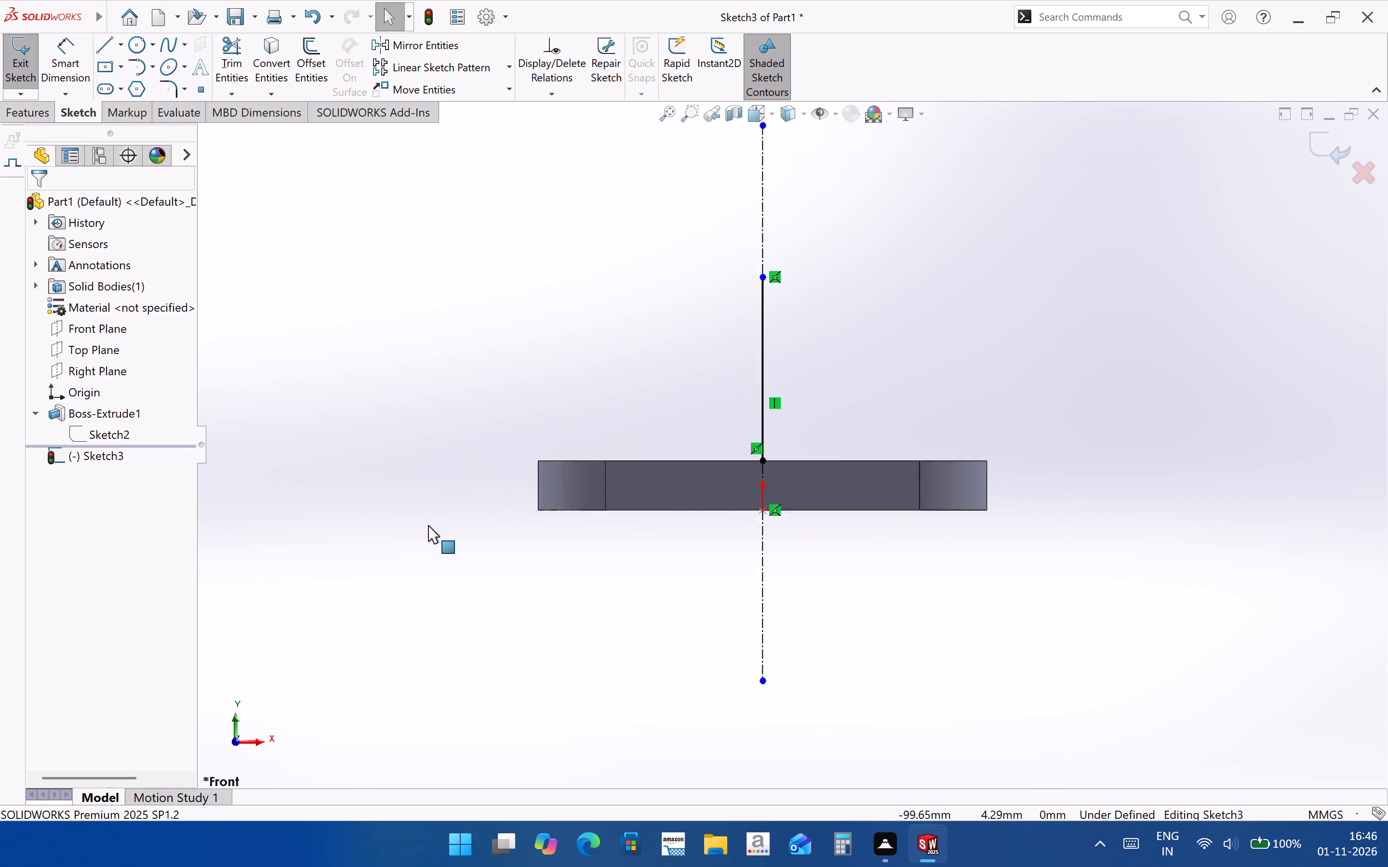
pyautogui.scroll(-3, 872, 355)
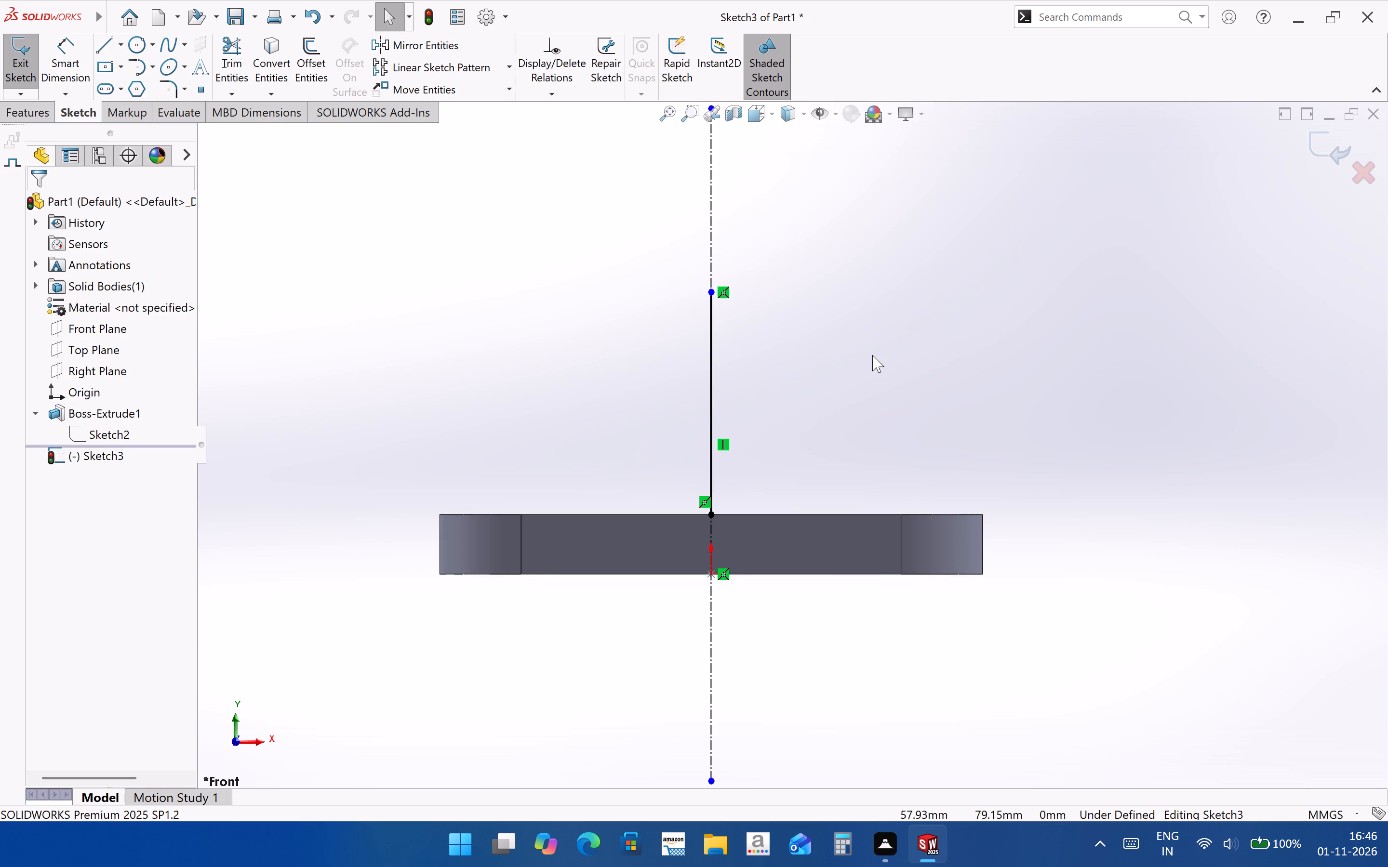
pyautogui.click(70, 75)
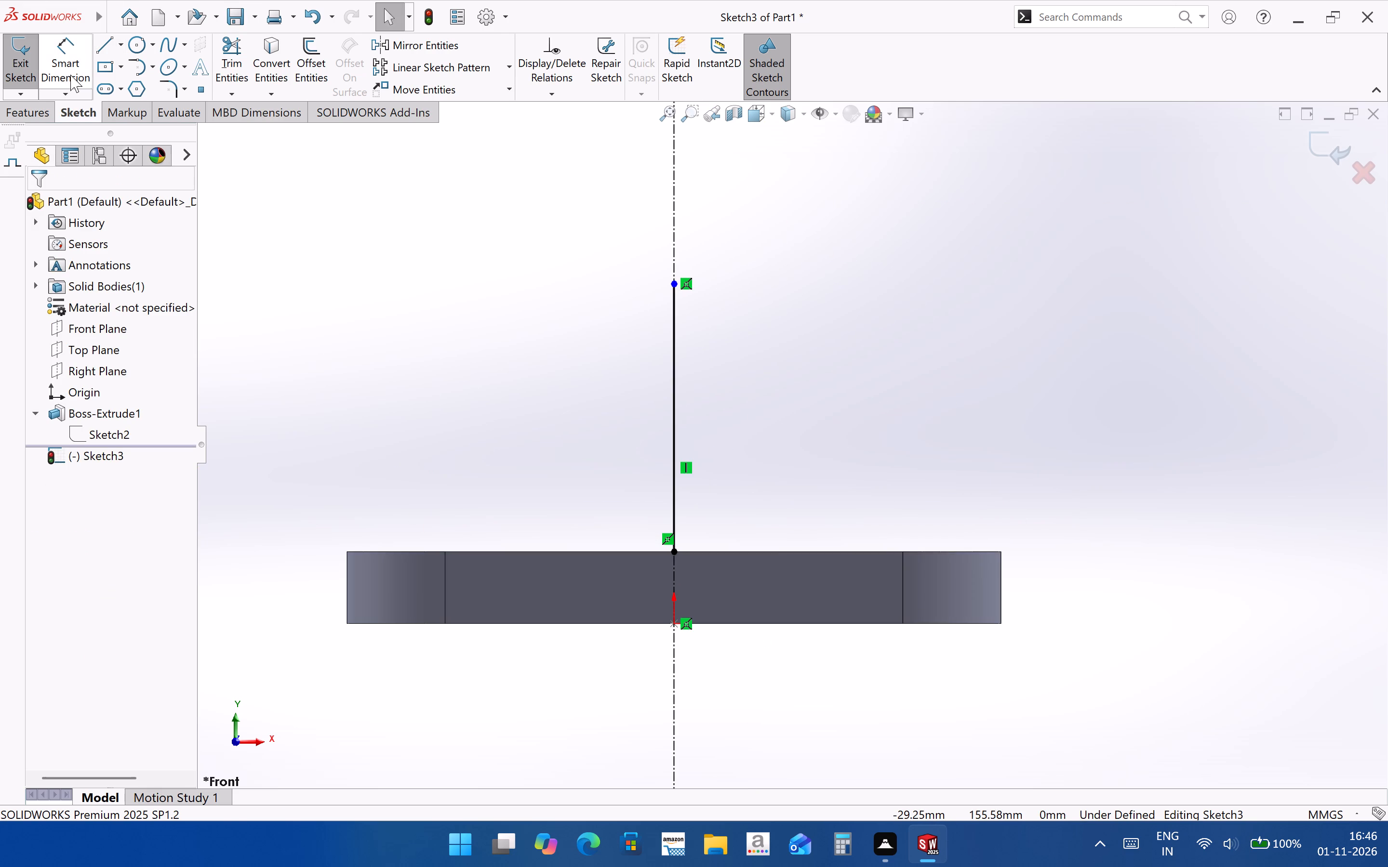
pyautogui.click(676, 454)
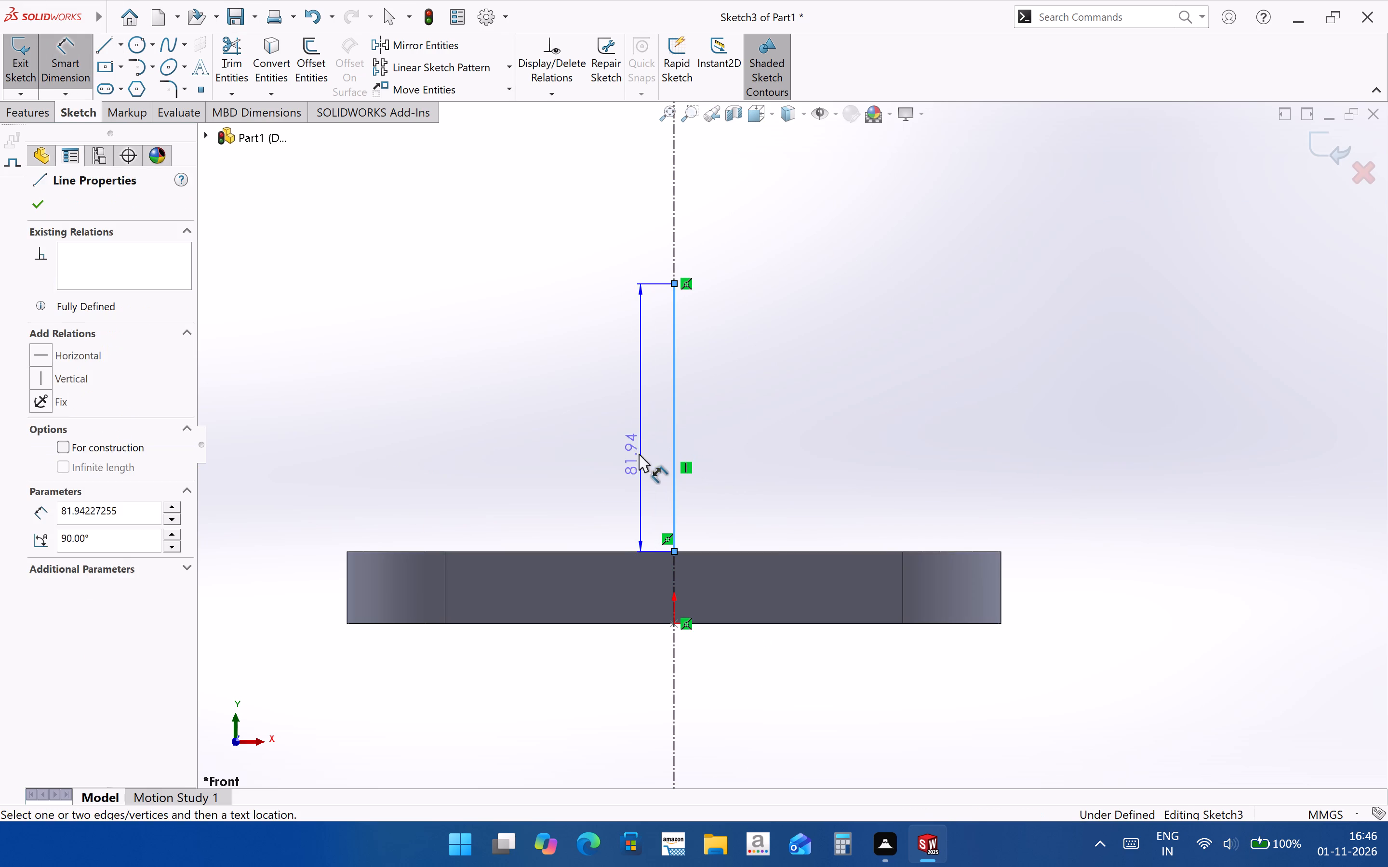
pyautogui.click(639, 454)
pyautogui.write('200')
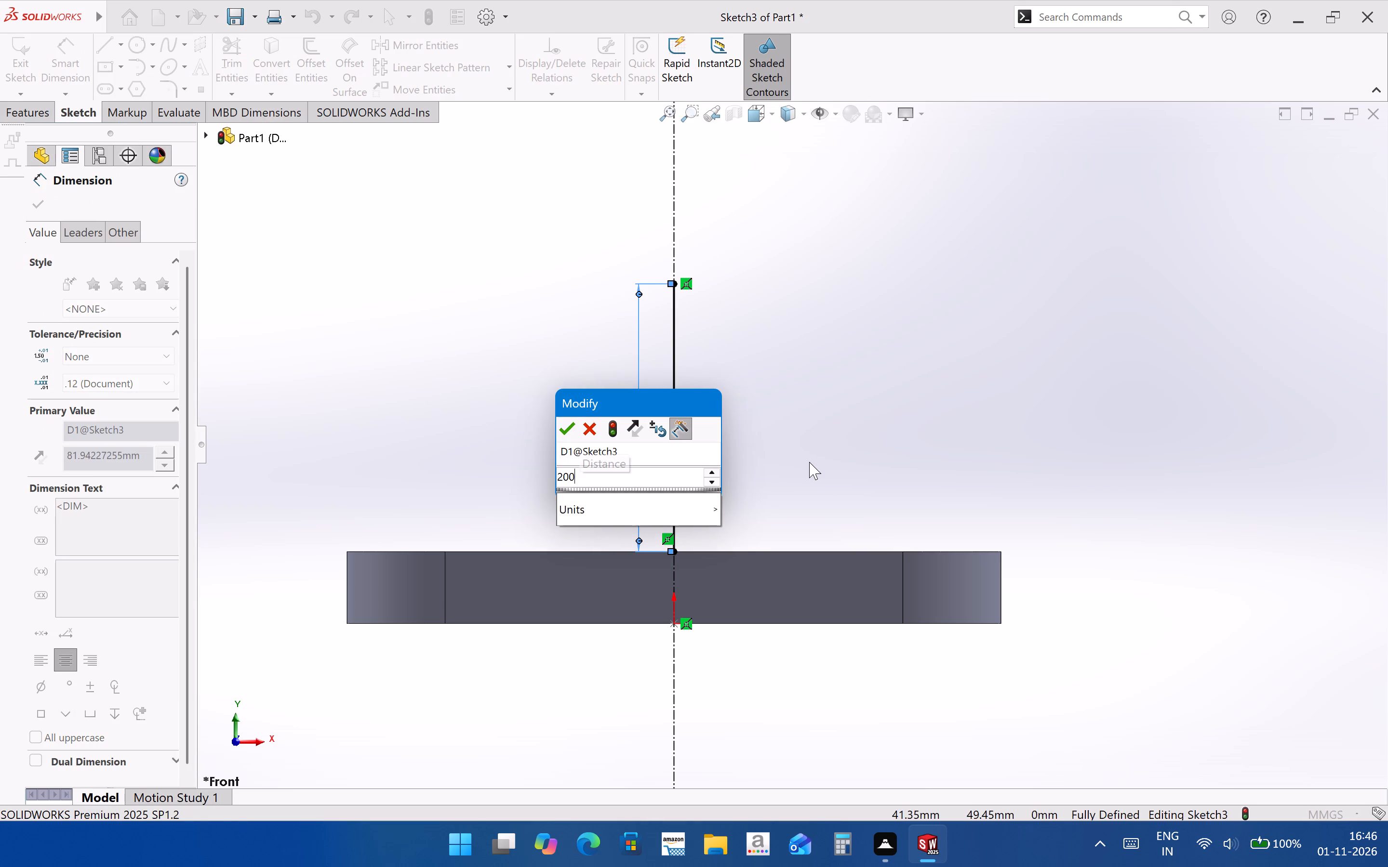
pyautogui.press('Return')
pyautogui.scroll(6, 600, 555)
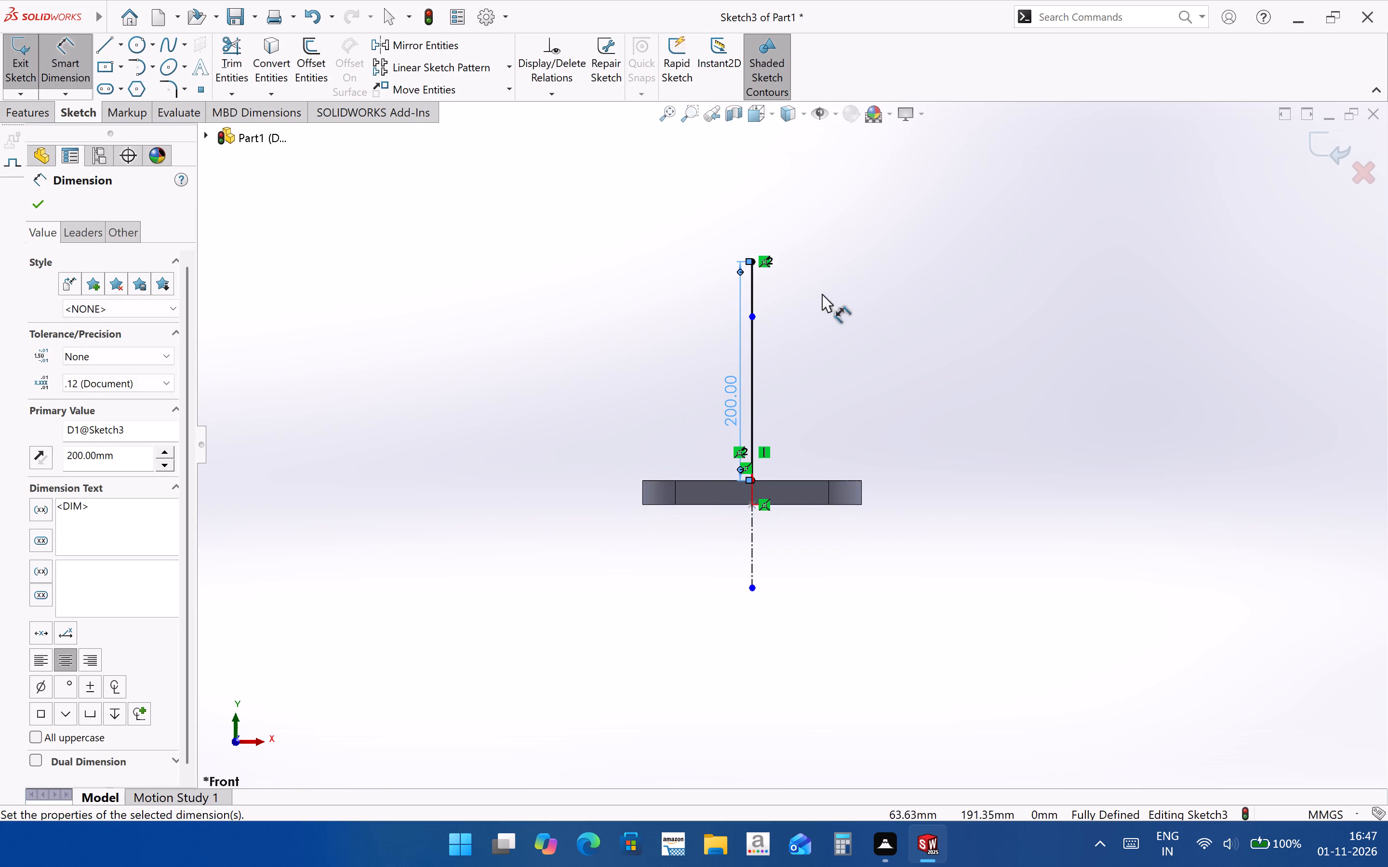
pyautogui.scroll(-3, 851, 237)
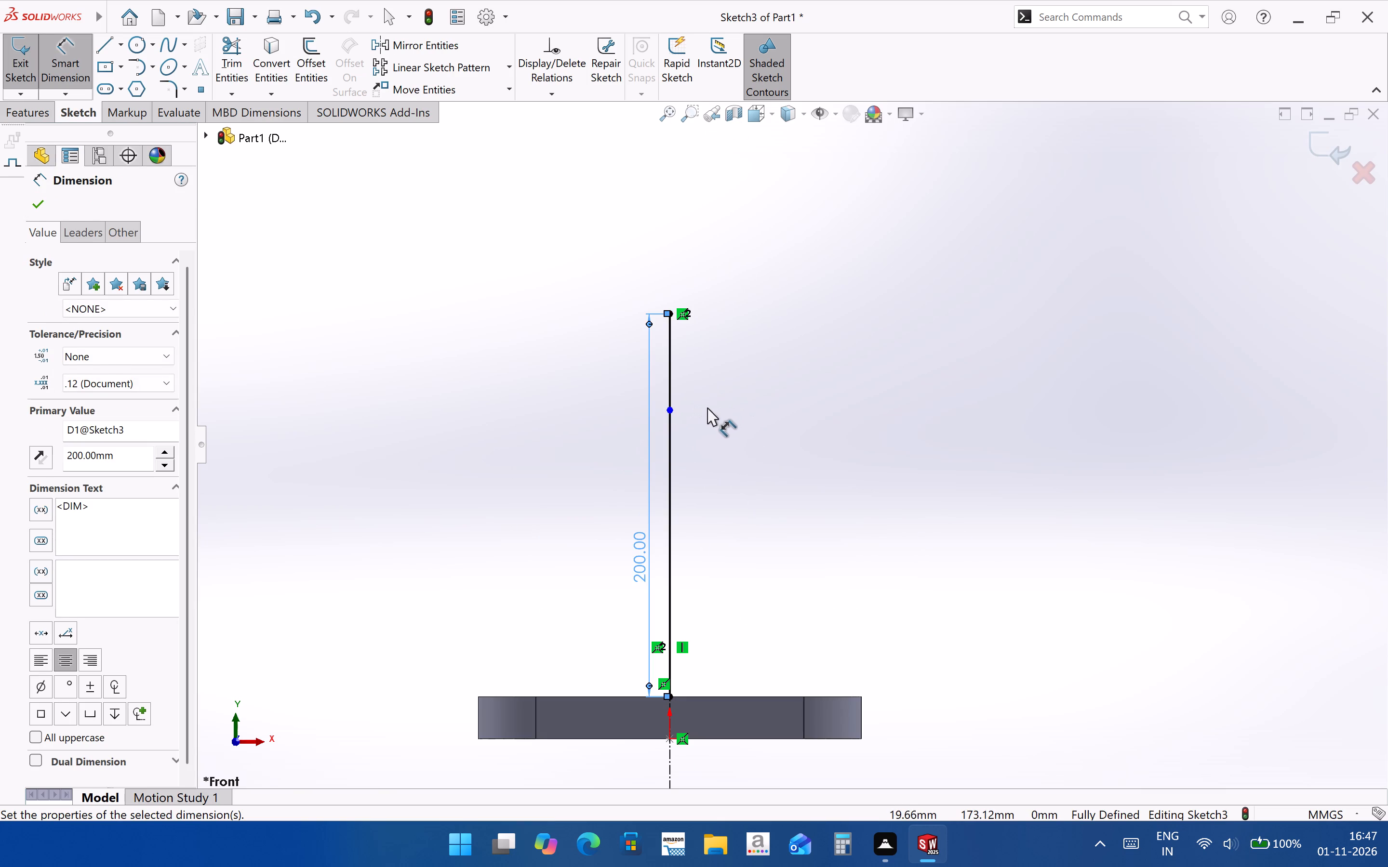
pyautogui.press('Escape')
# Extend the centerline's upper endpoint past the vertical line's top, to about 265 mm above the origin.
pyautogui.moveTo(672, 411); pyautogui.dragTo(671, 368)
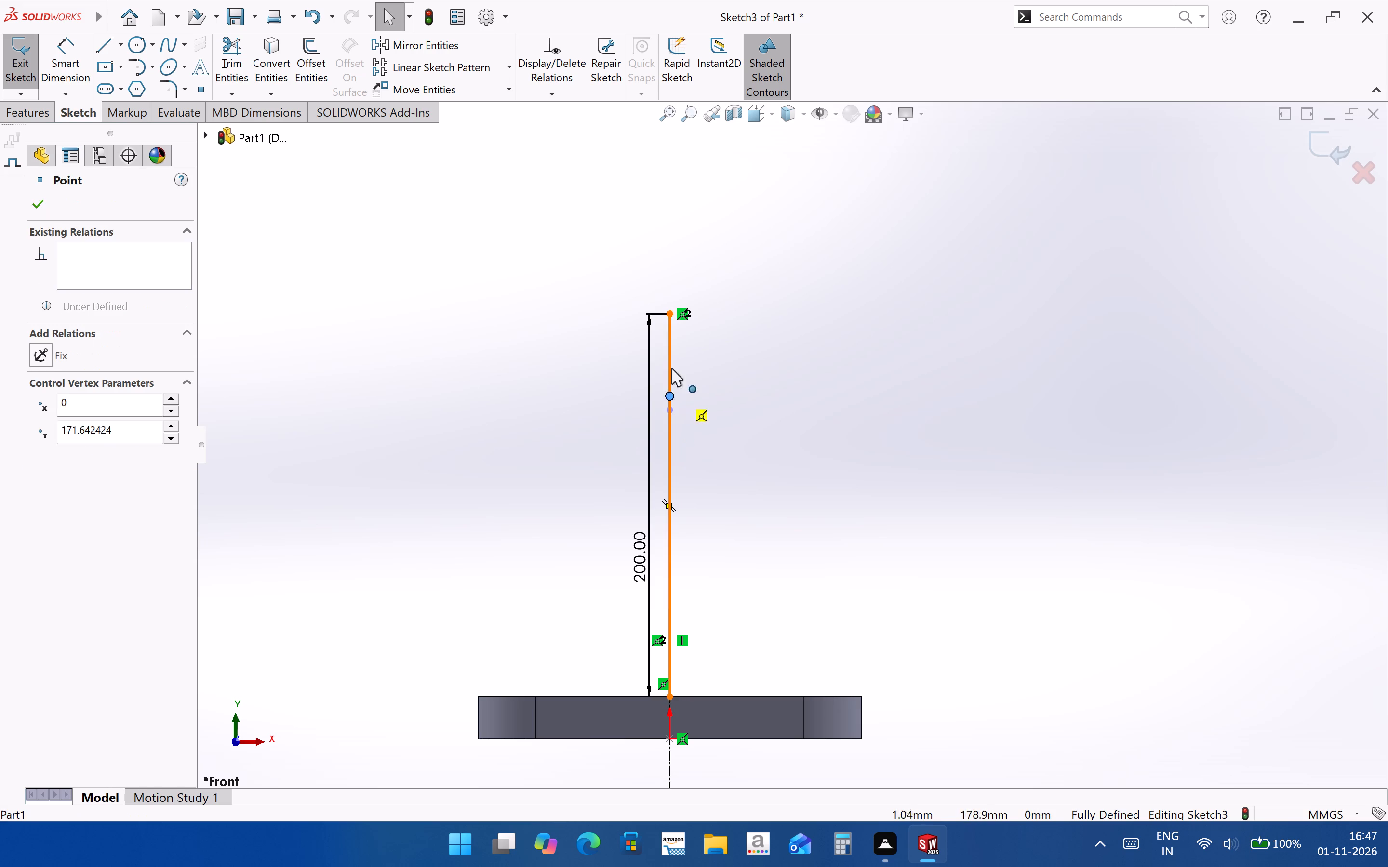
pyautogui.moveTo(671, 368); pyautogui.dragTo(670, 231)
pyautogui.click(670, 231)
# Sketch a horizontal line about 210 mm long in the positive X direction from the top end of the vertical line.
pyautogui.scroll(2, 462, 348)
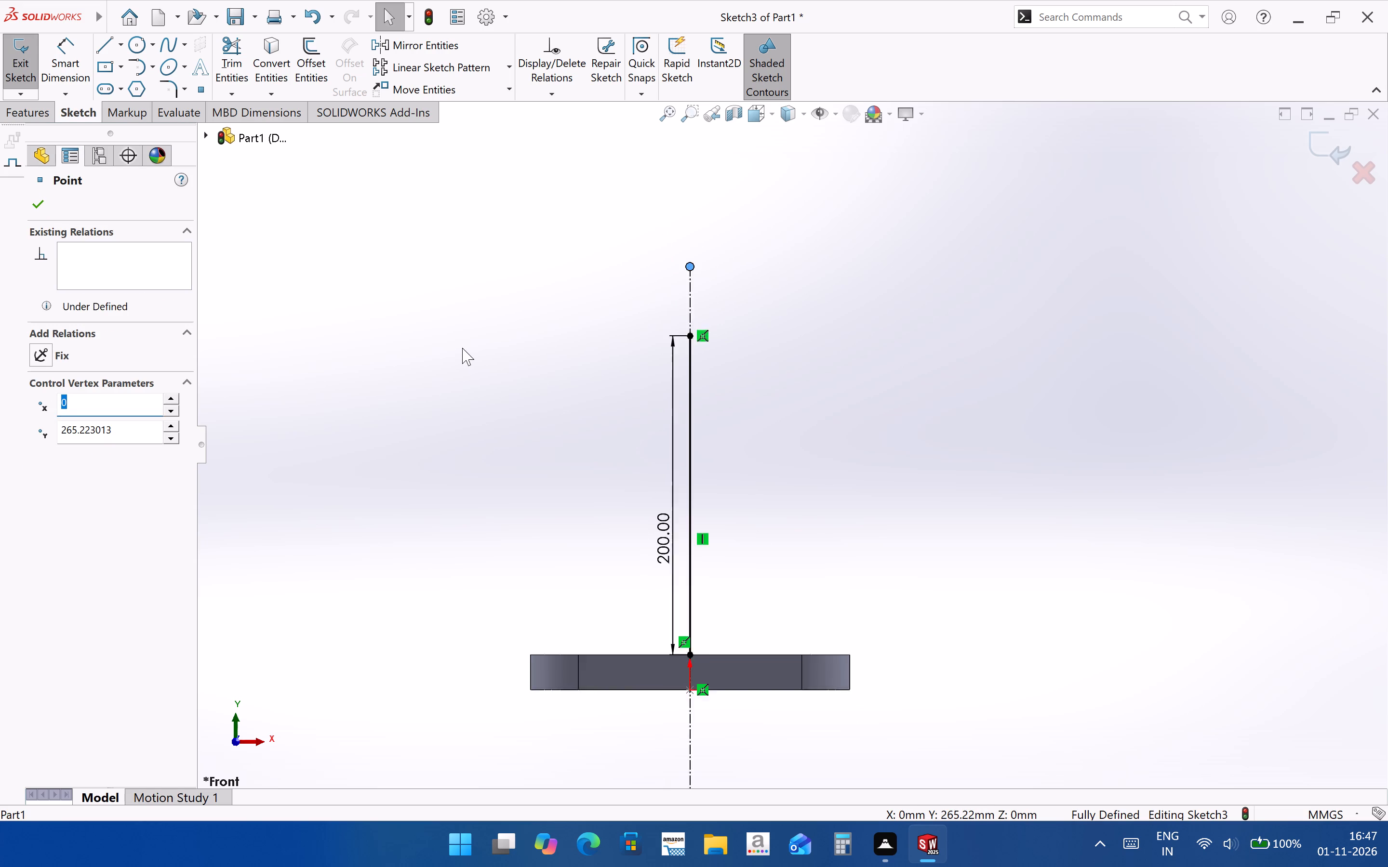
pyautogui.scroll(-2, 897, 447)
pyautogui.scroll(2, 568, 396)
pyautogui.scroll(-1, 984, 441)
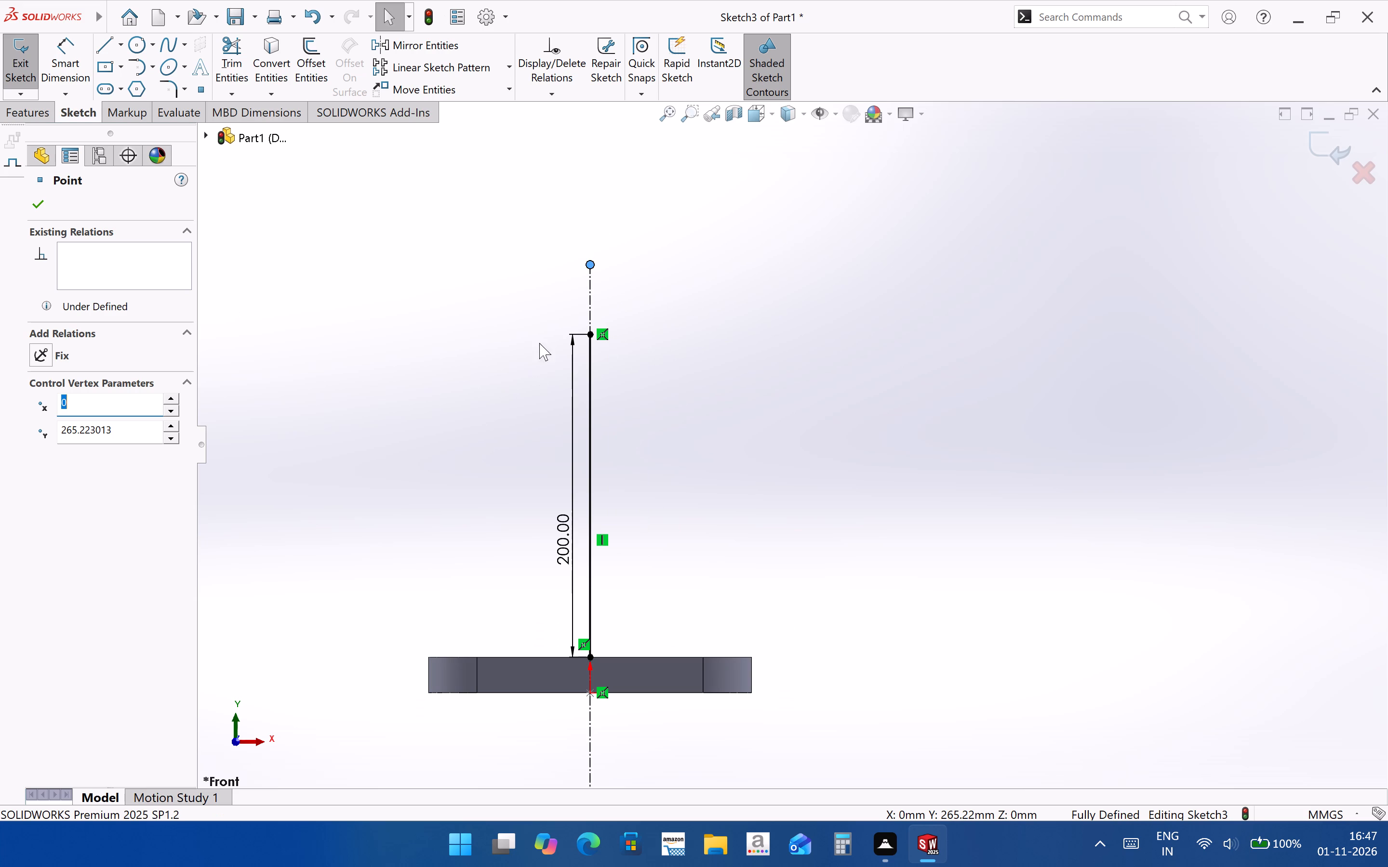
pyautogui.click(114, 53)
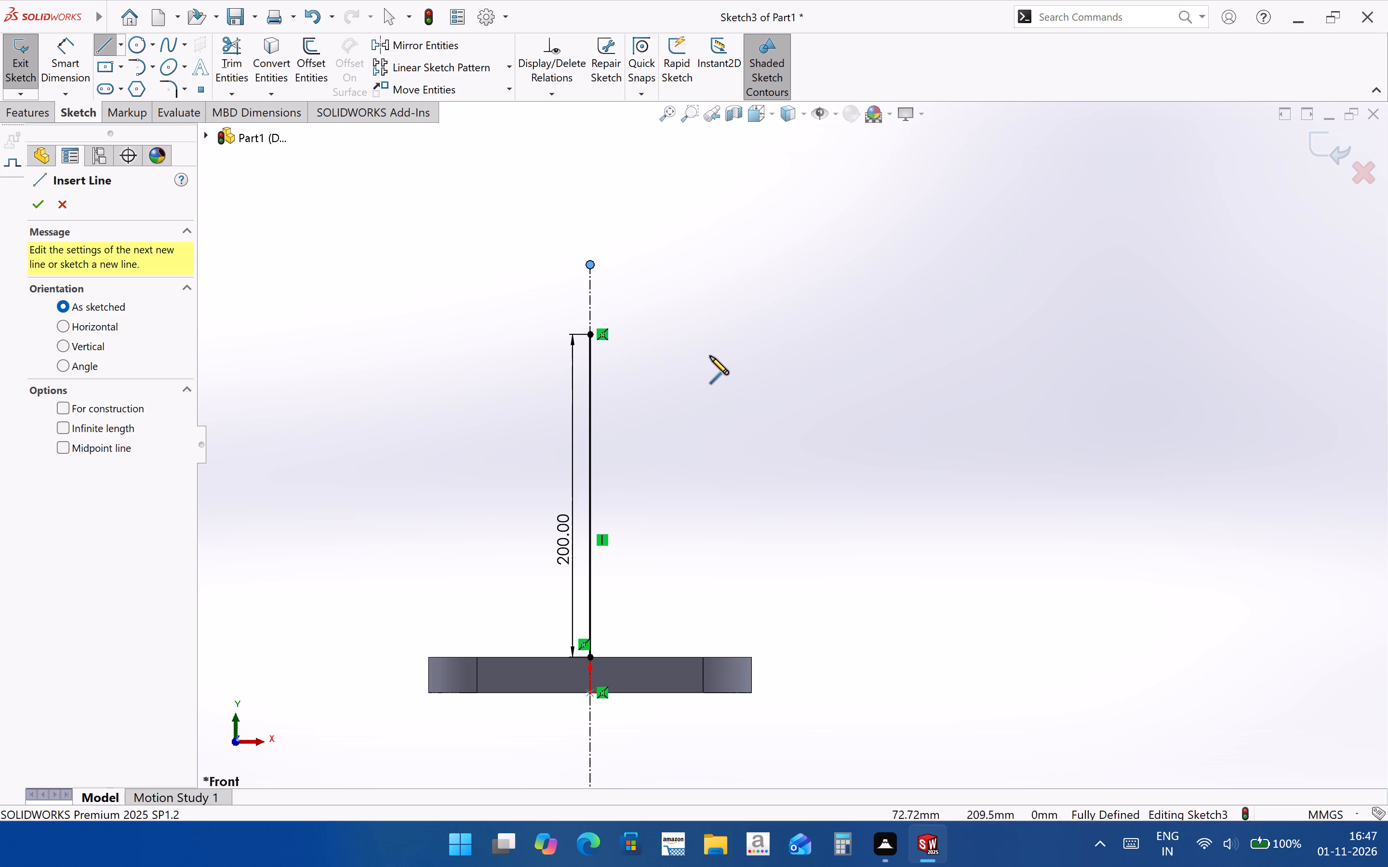
pyautogui.click(592, 334)
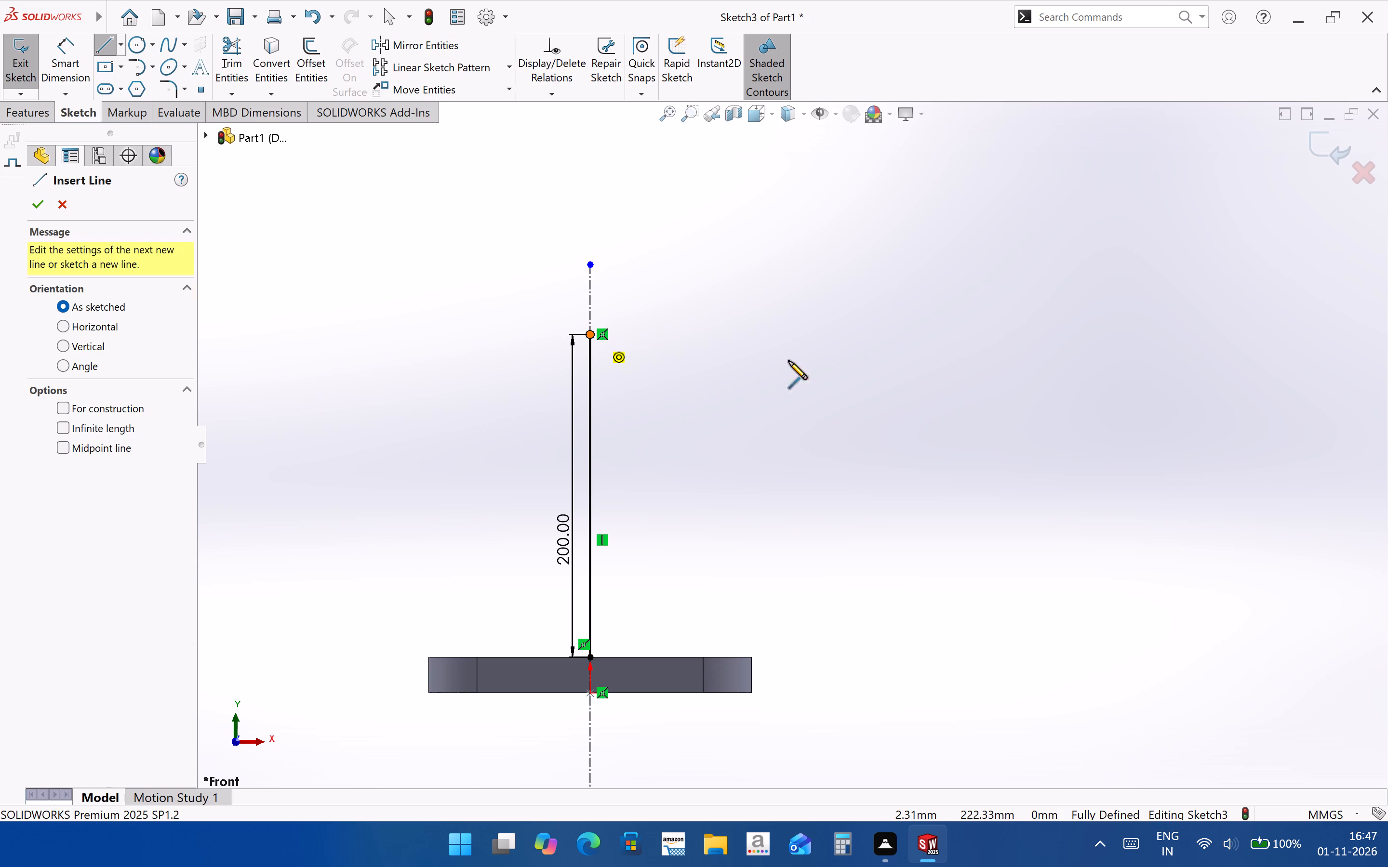
pyautogui.click(929, 332)
pyautogui.press('Escape')
# Dimension the horizontal line and set its length to 180 mm.
pyautogui.click(73, 54)
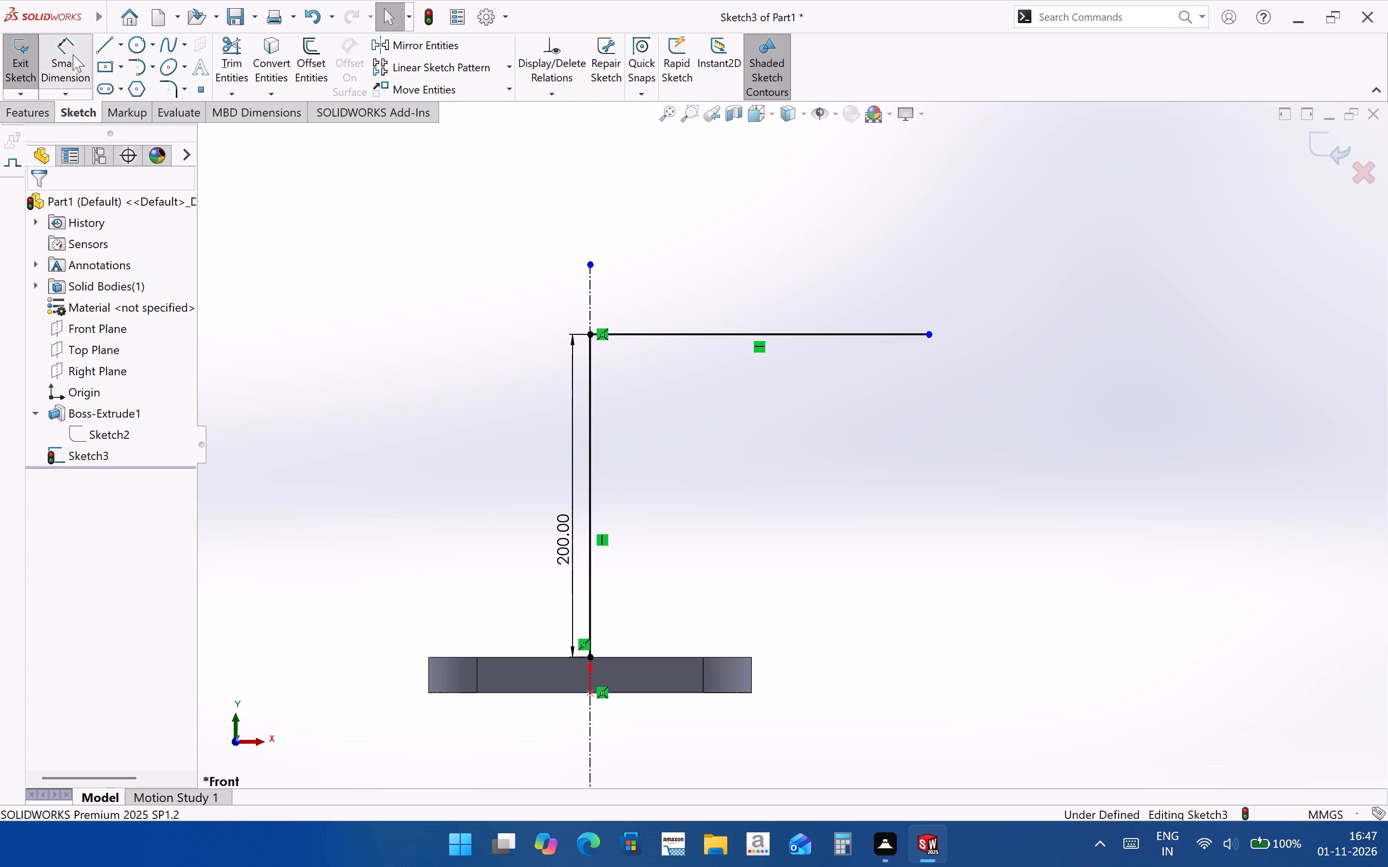
pyautogui.click(708, 333)
pyautogui.click(722, 281)
pyautogui.write('180')
pyautogui.press('Return')
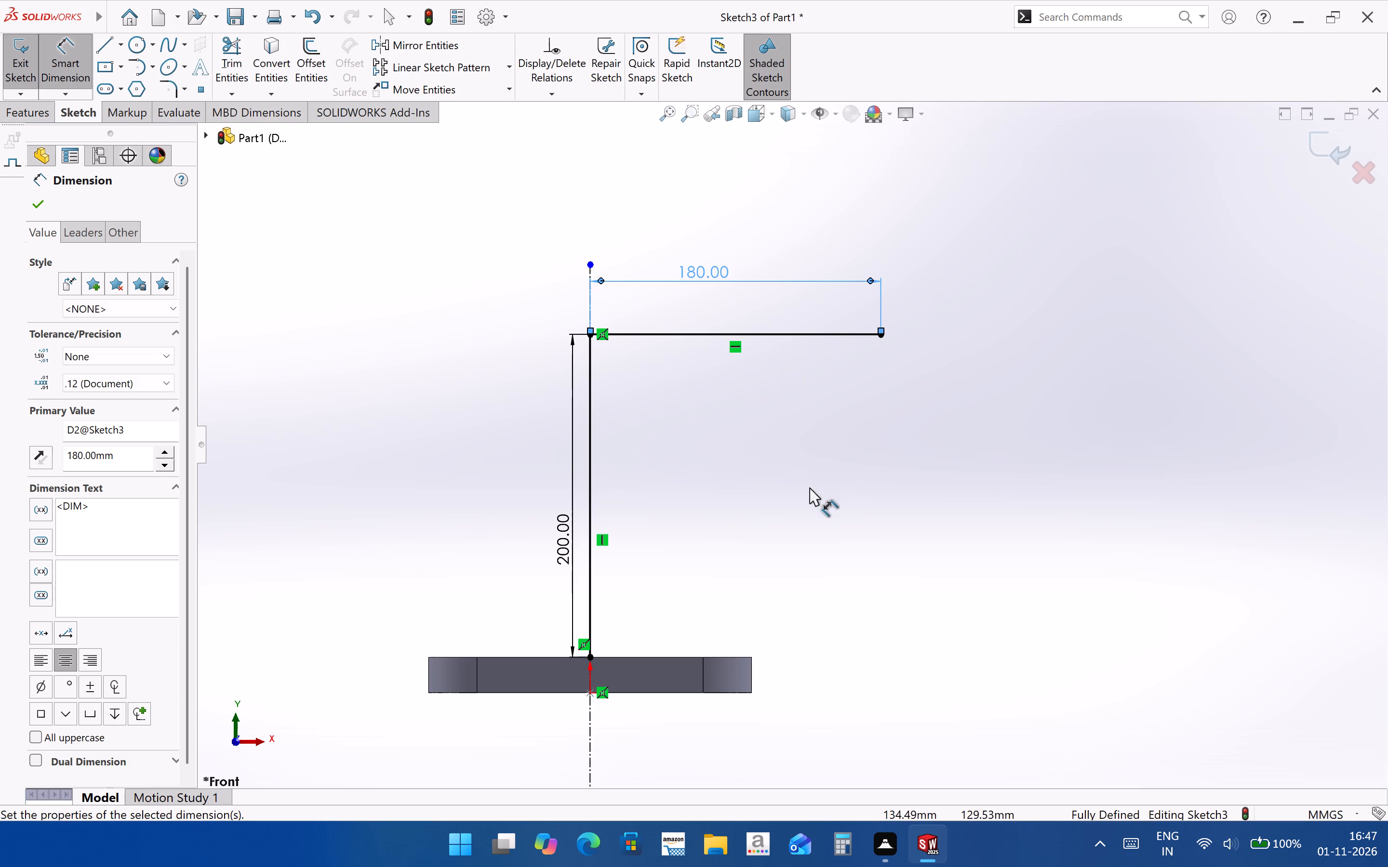
# Fillet the sketch corner between the vertical and horizontal lines with a 50 mm radius.
pyautogui.scroll(2, 809, 487)
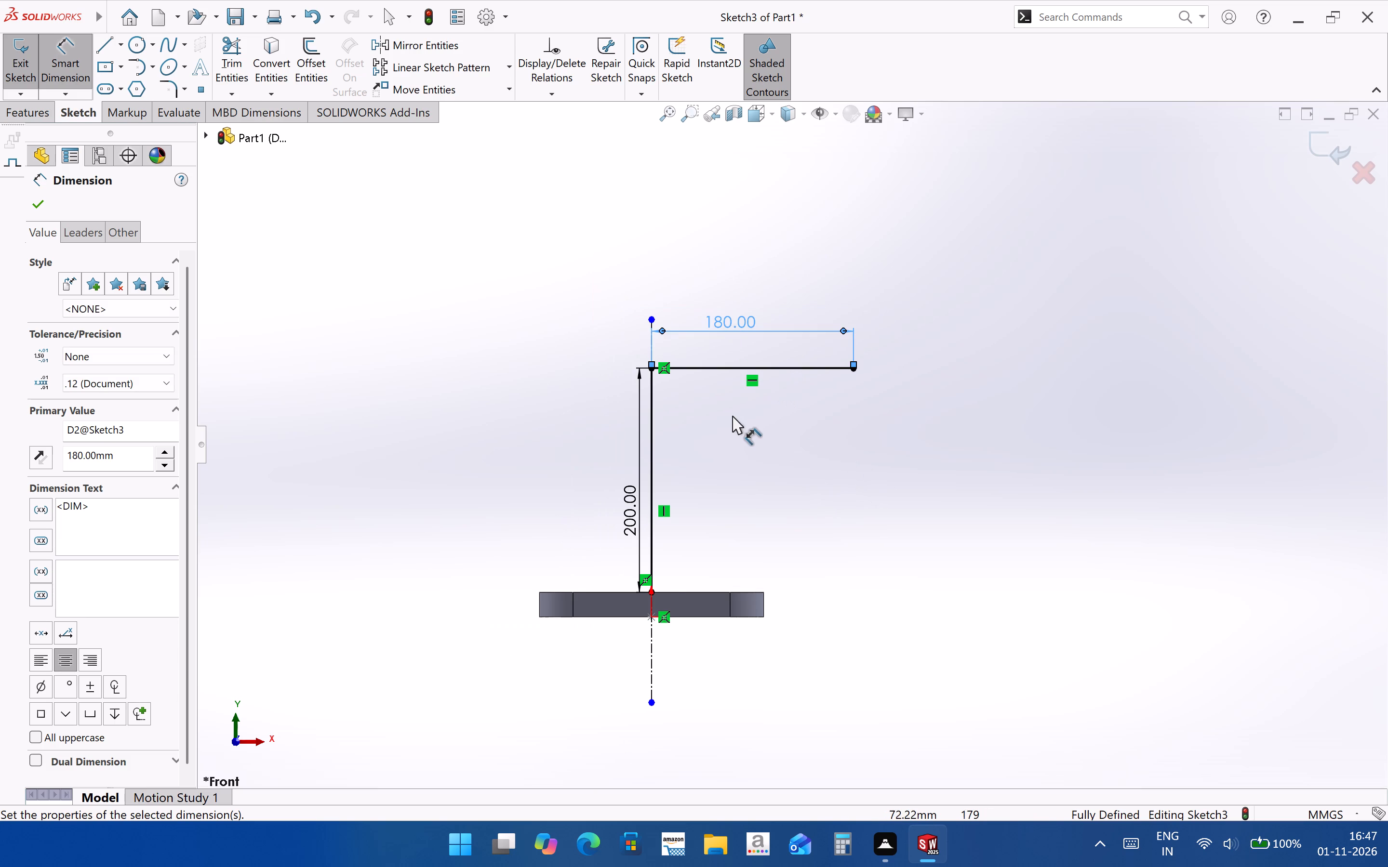
pyautogui.scroll(1, 732, 416)
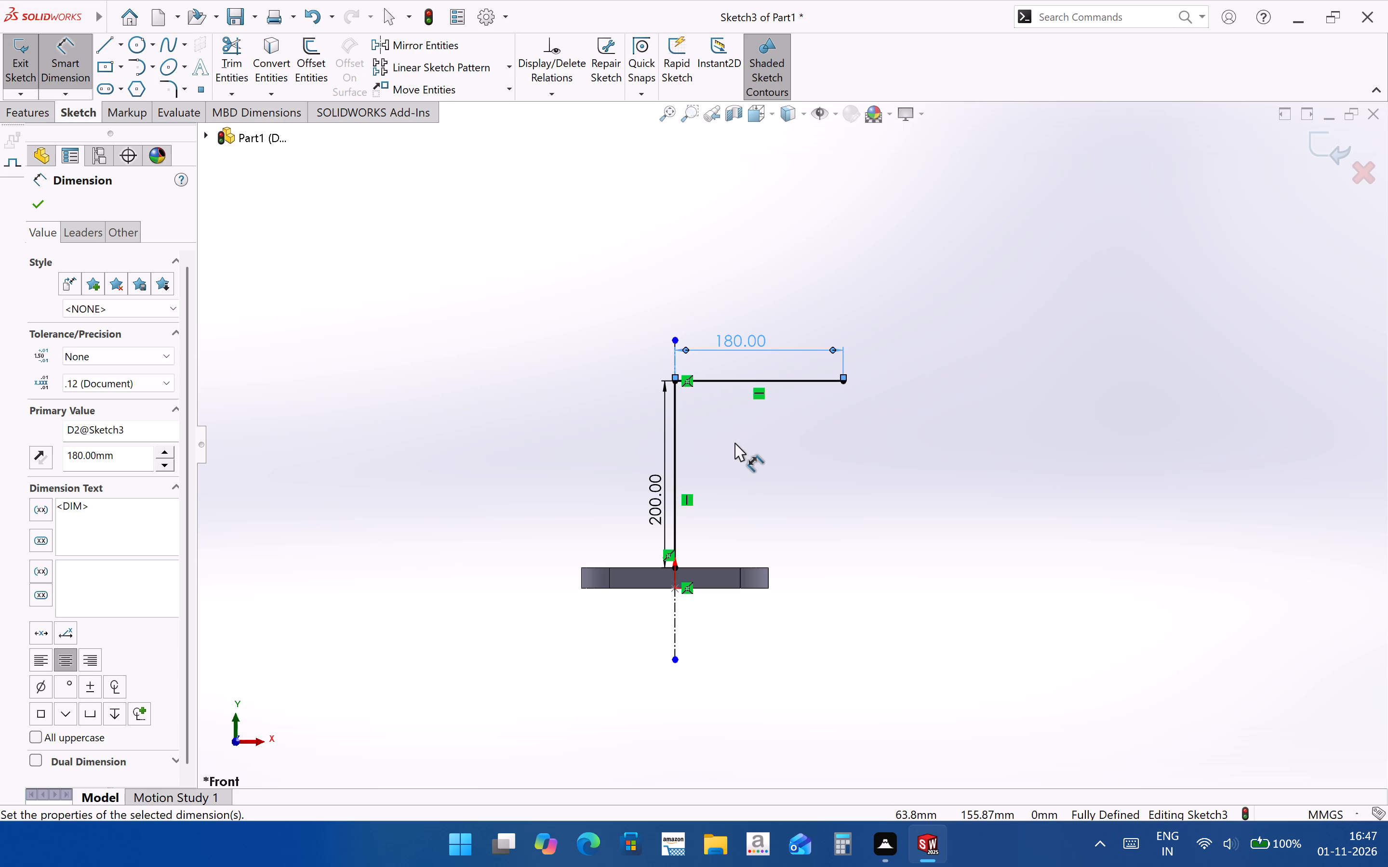
pyautogui.scroll(-1, 691, 390)
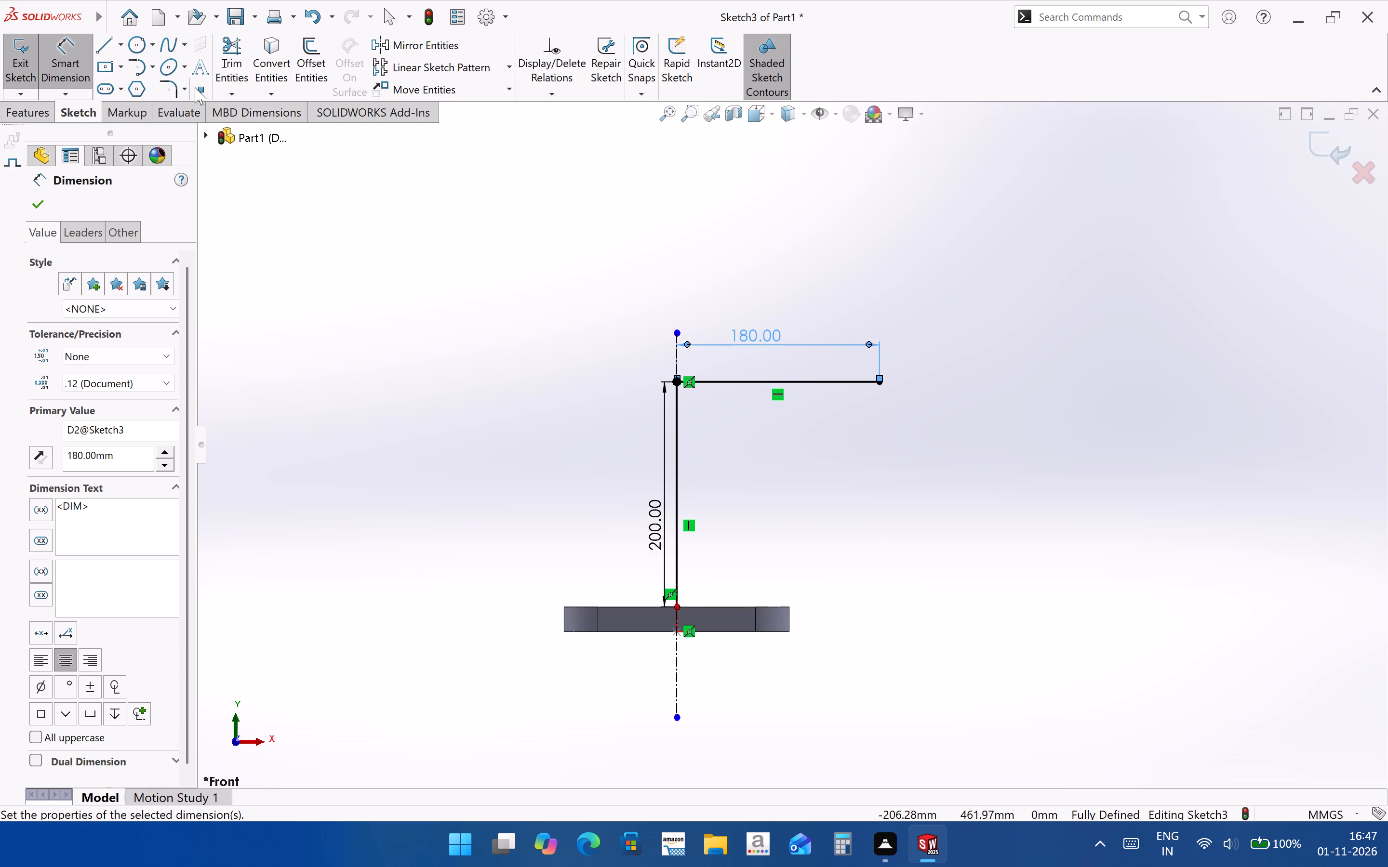
pyautogui.click(172, 87)
pyautogui.write('50')
pyautogui.press('Return')
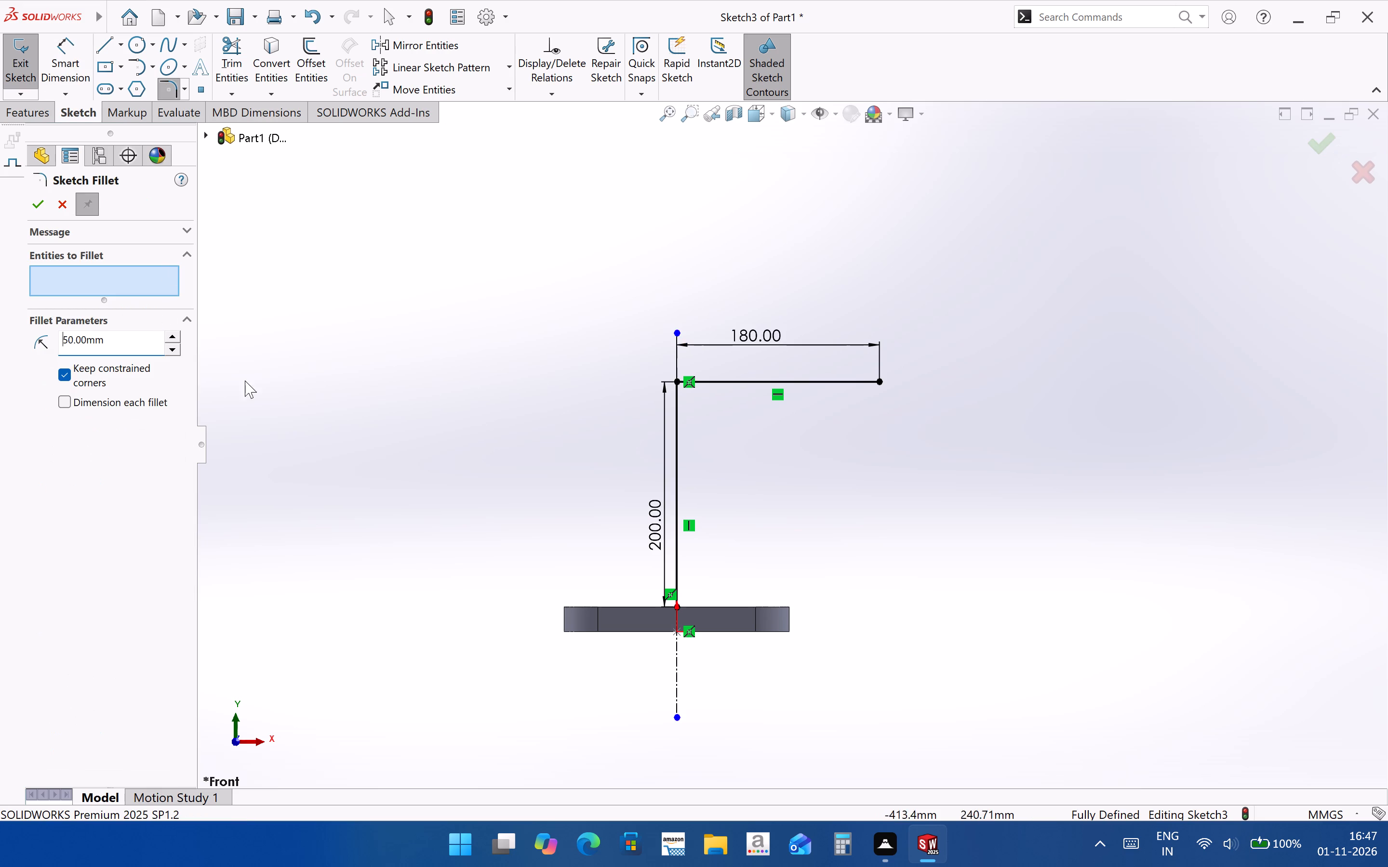
pyautogui.scroll(-1, 686, 391)
pyautogui.click(722, 382)
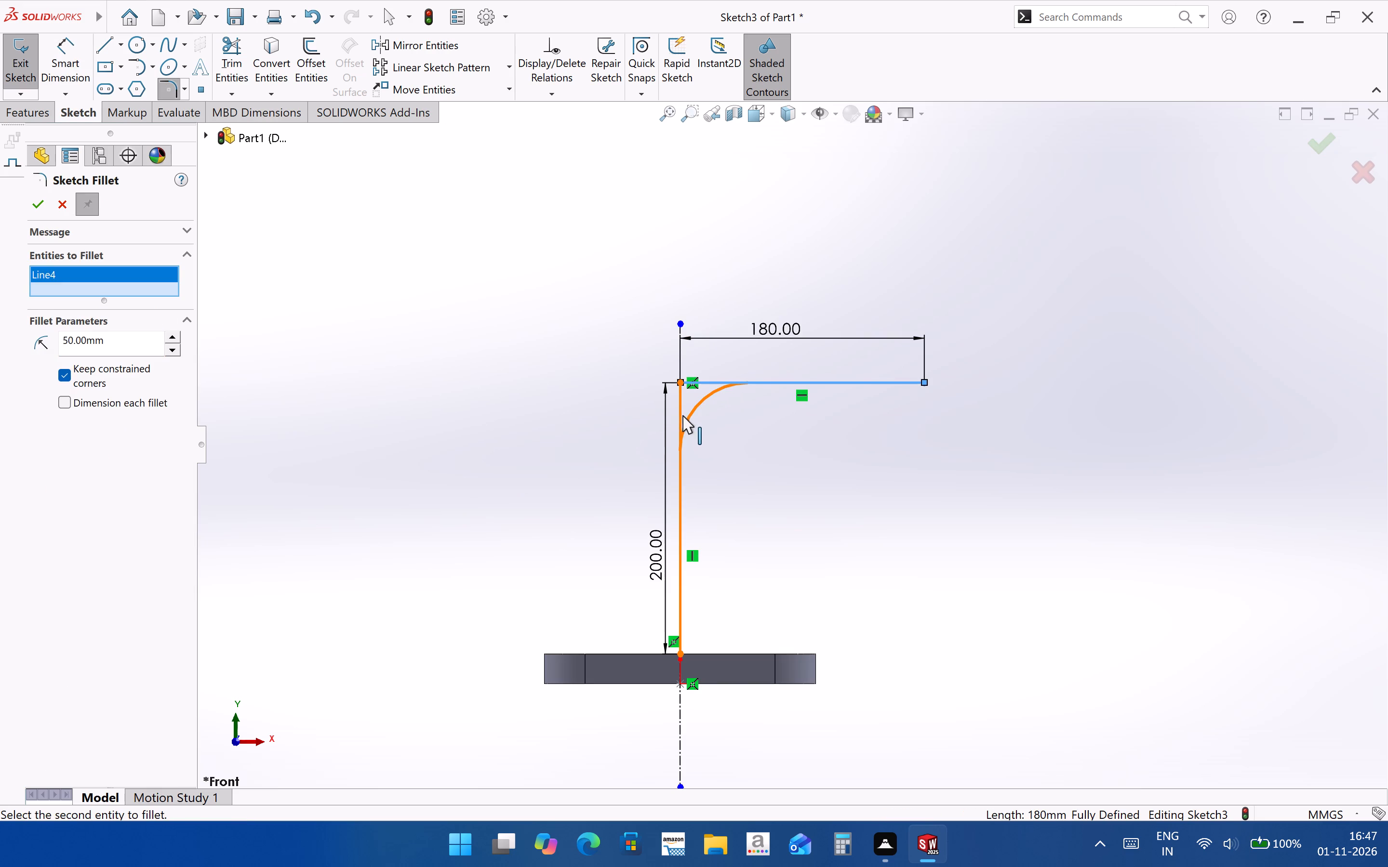
pyautogui.click(682, 415)
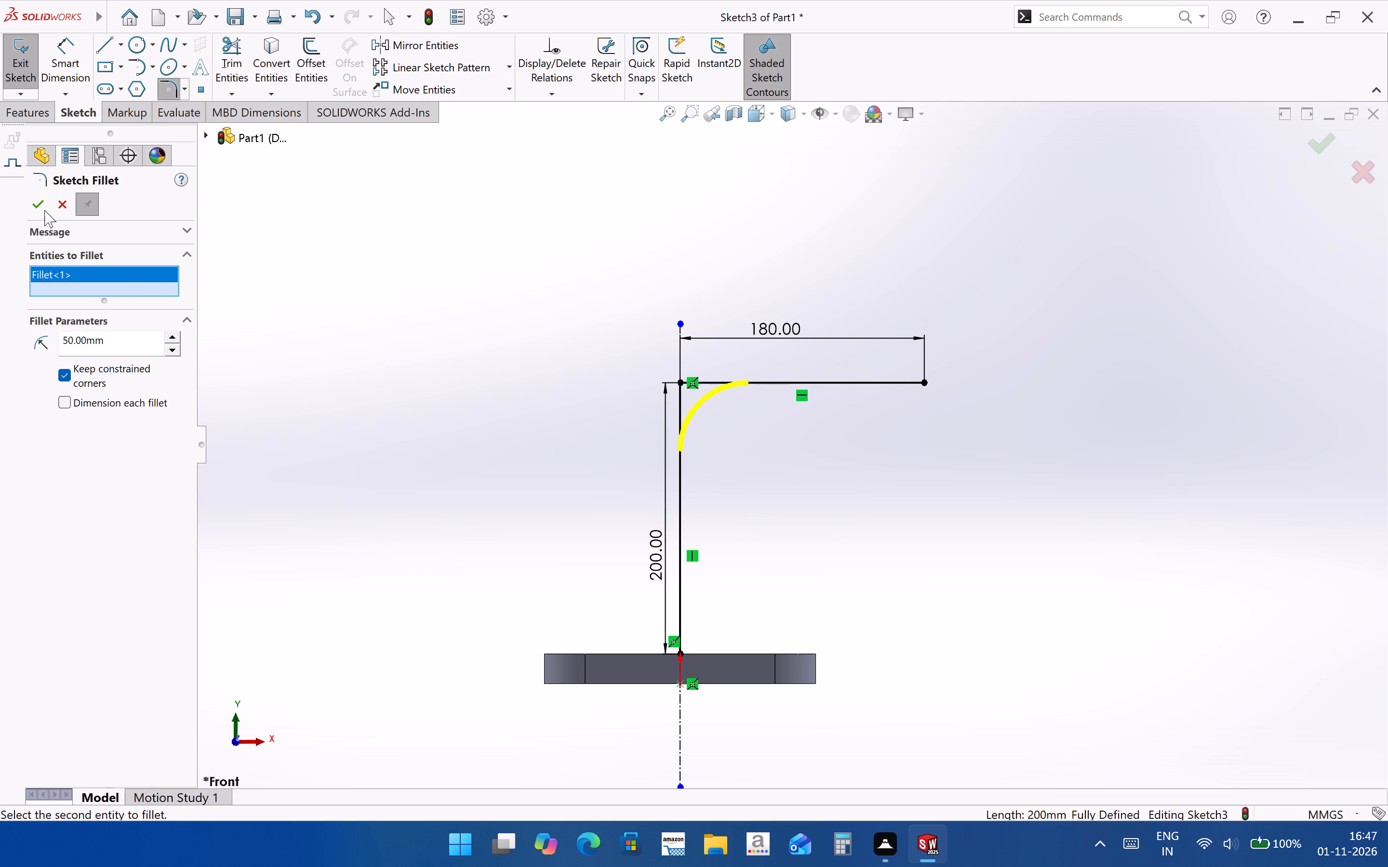
pyautogui.click(42, 210)
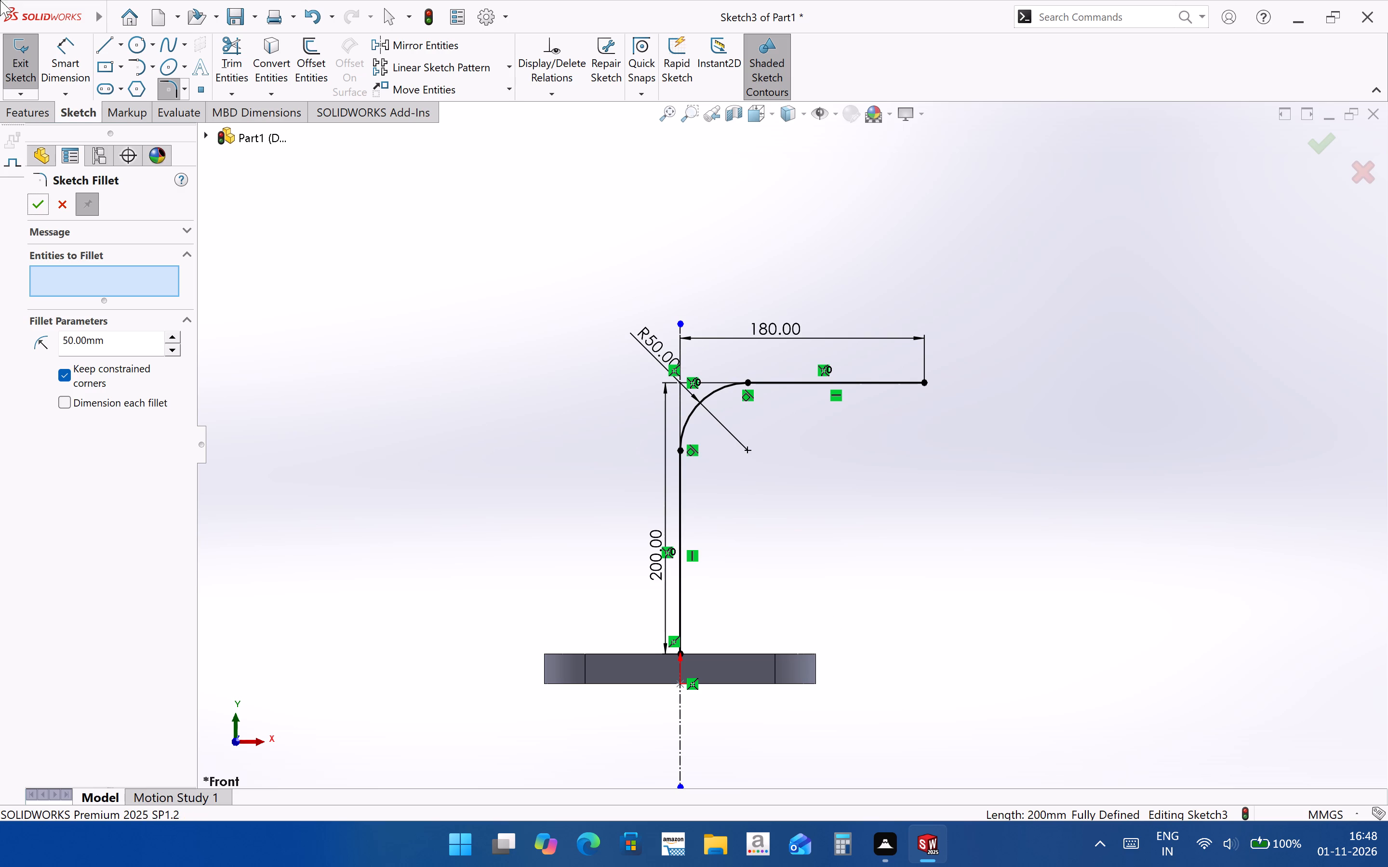
pyautogui.click(23, 103)
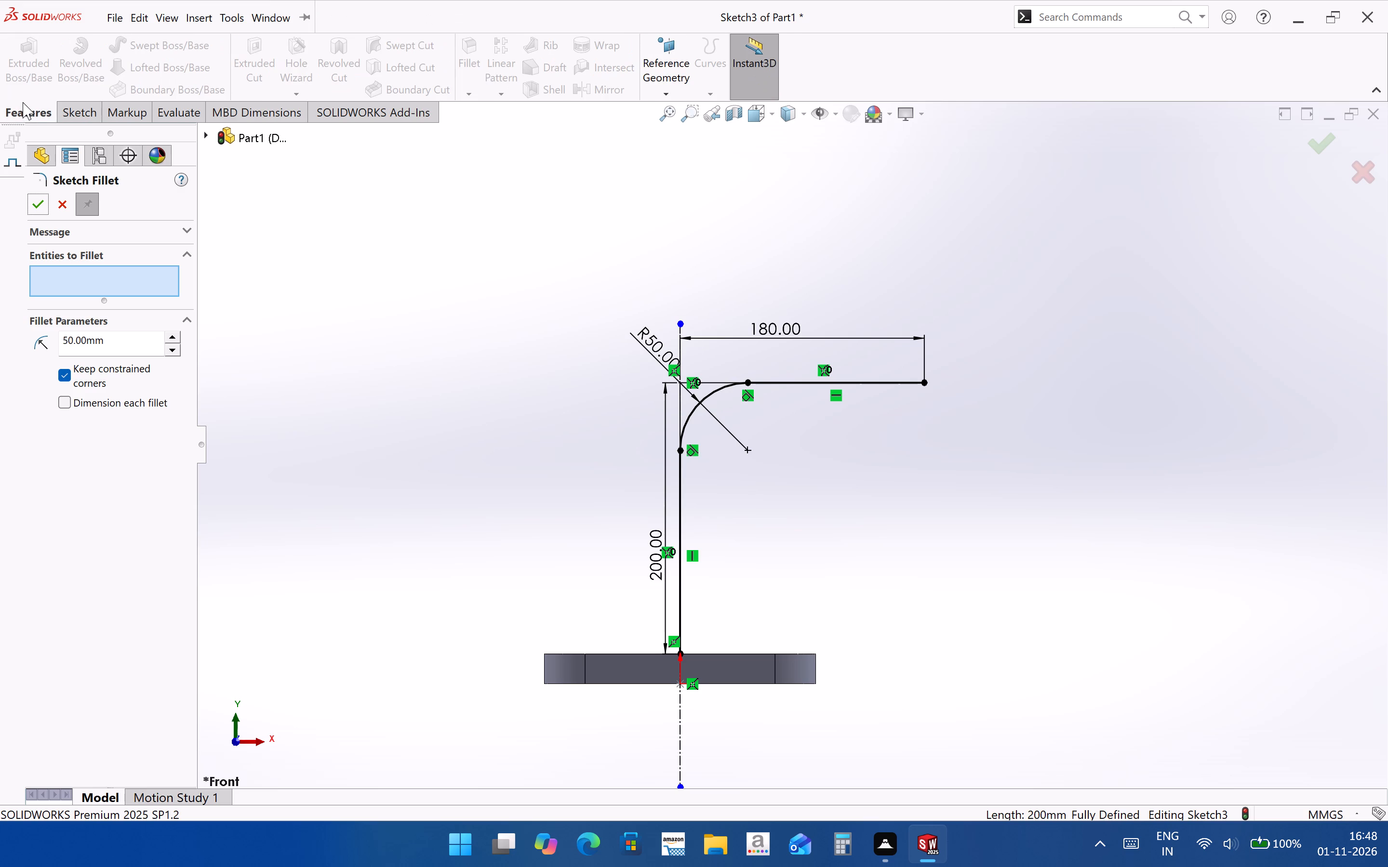
pyautogui.click(69, 106)
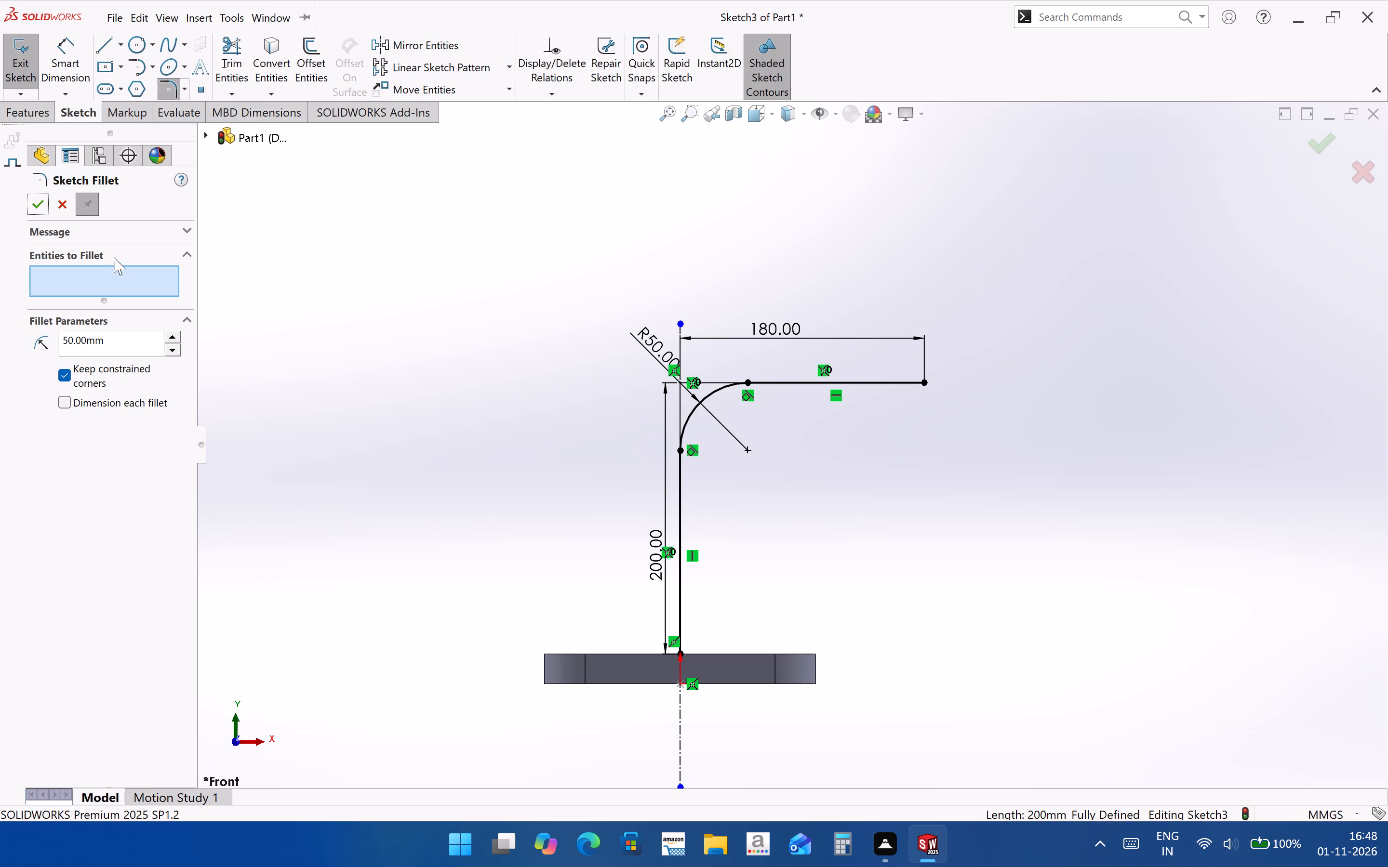
pyautogui.click(41, 206)
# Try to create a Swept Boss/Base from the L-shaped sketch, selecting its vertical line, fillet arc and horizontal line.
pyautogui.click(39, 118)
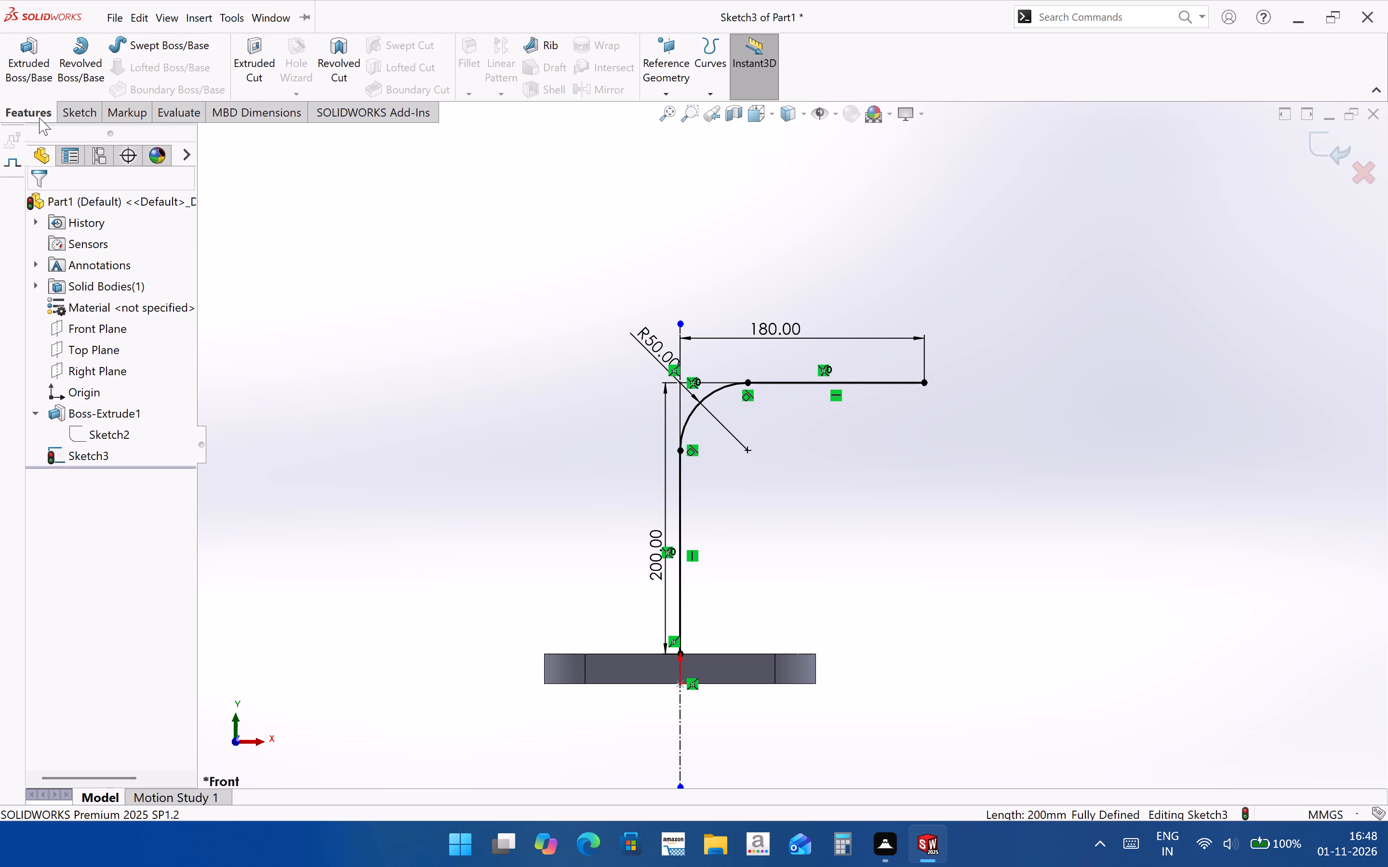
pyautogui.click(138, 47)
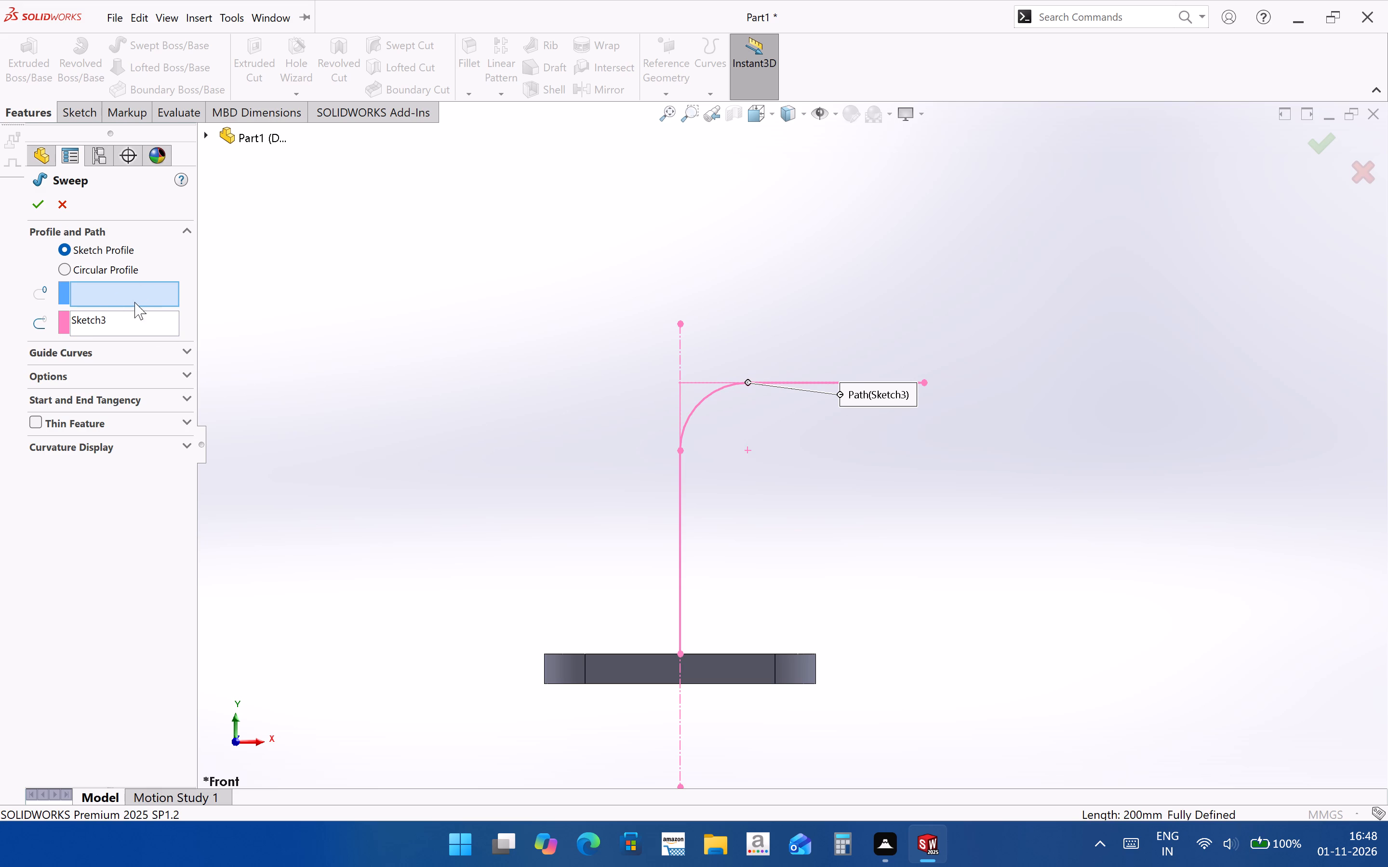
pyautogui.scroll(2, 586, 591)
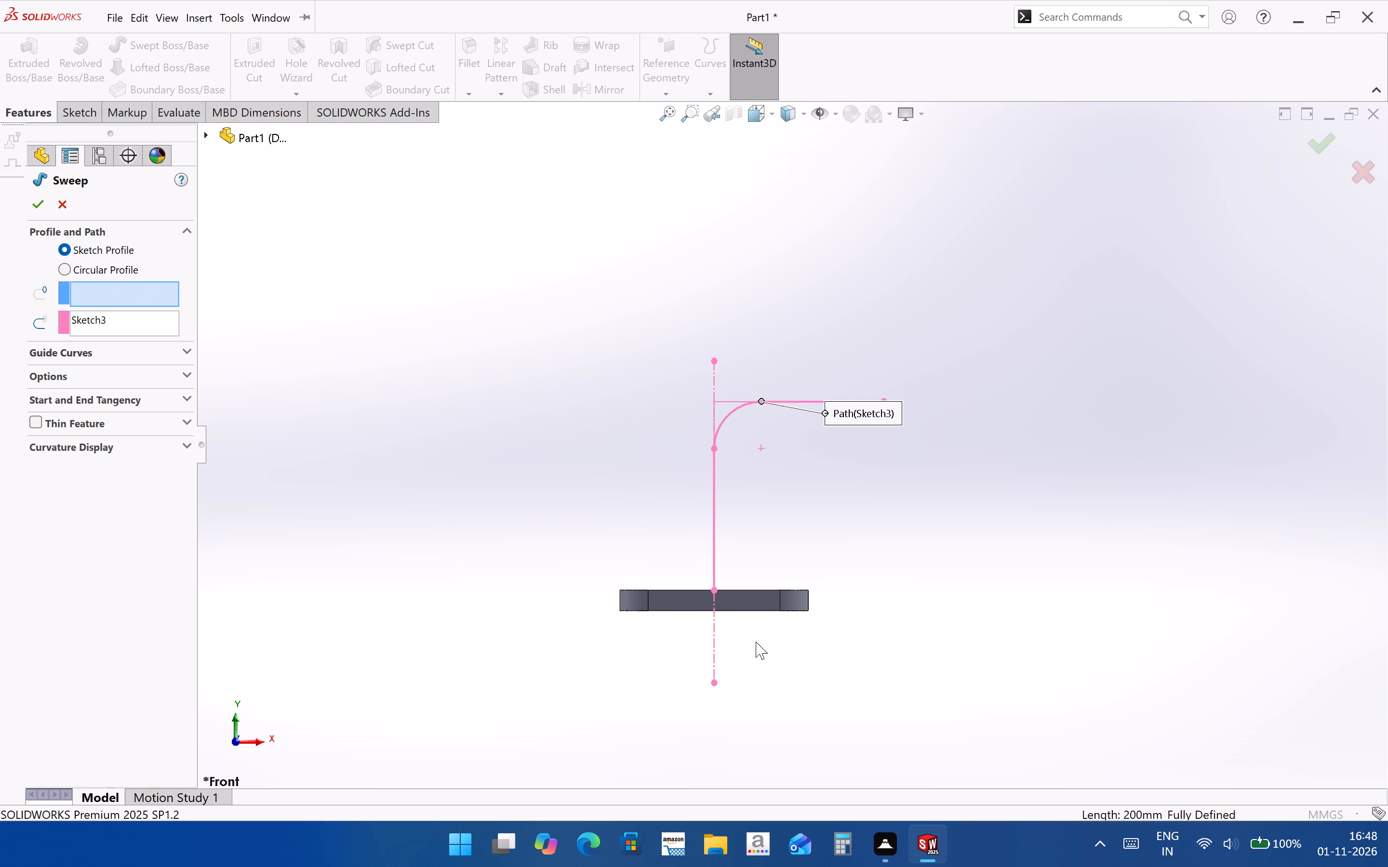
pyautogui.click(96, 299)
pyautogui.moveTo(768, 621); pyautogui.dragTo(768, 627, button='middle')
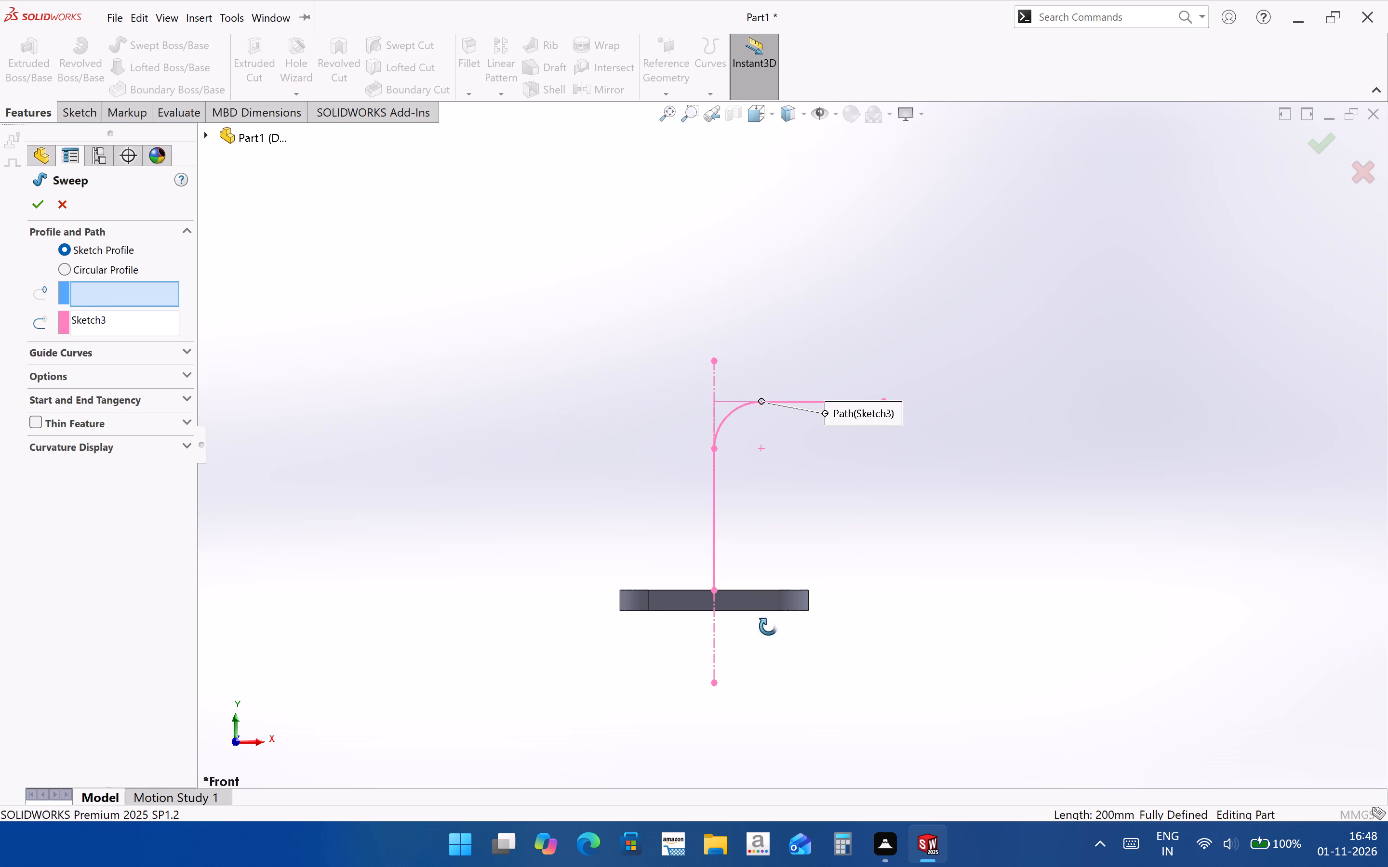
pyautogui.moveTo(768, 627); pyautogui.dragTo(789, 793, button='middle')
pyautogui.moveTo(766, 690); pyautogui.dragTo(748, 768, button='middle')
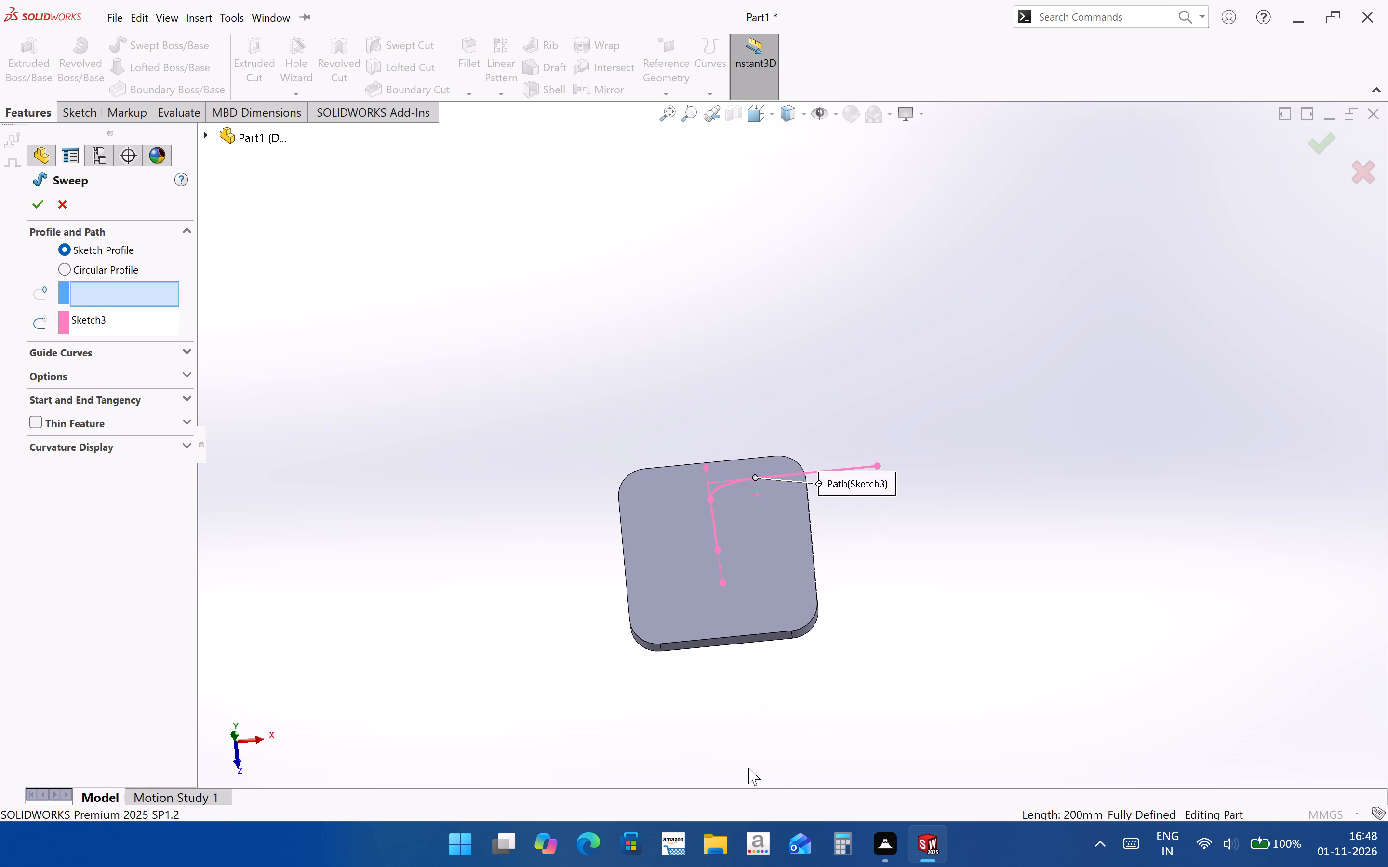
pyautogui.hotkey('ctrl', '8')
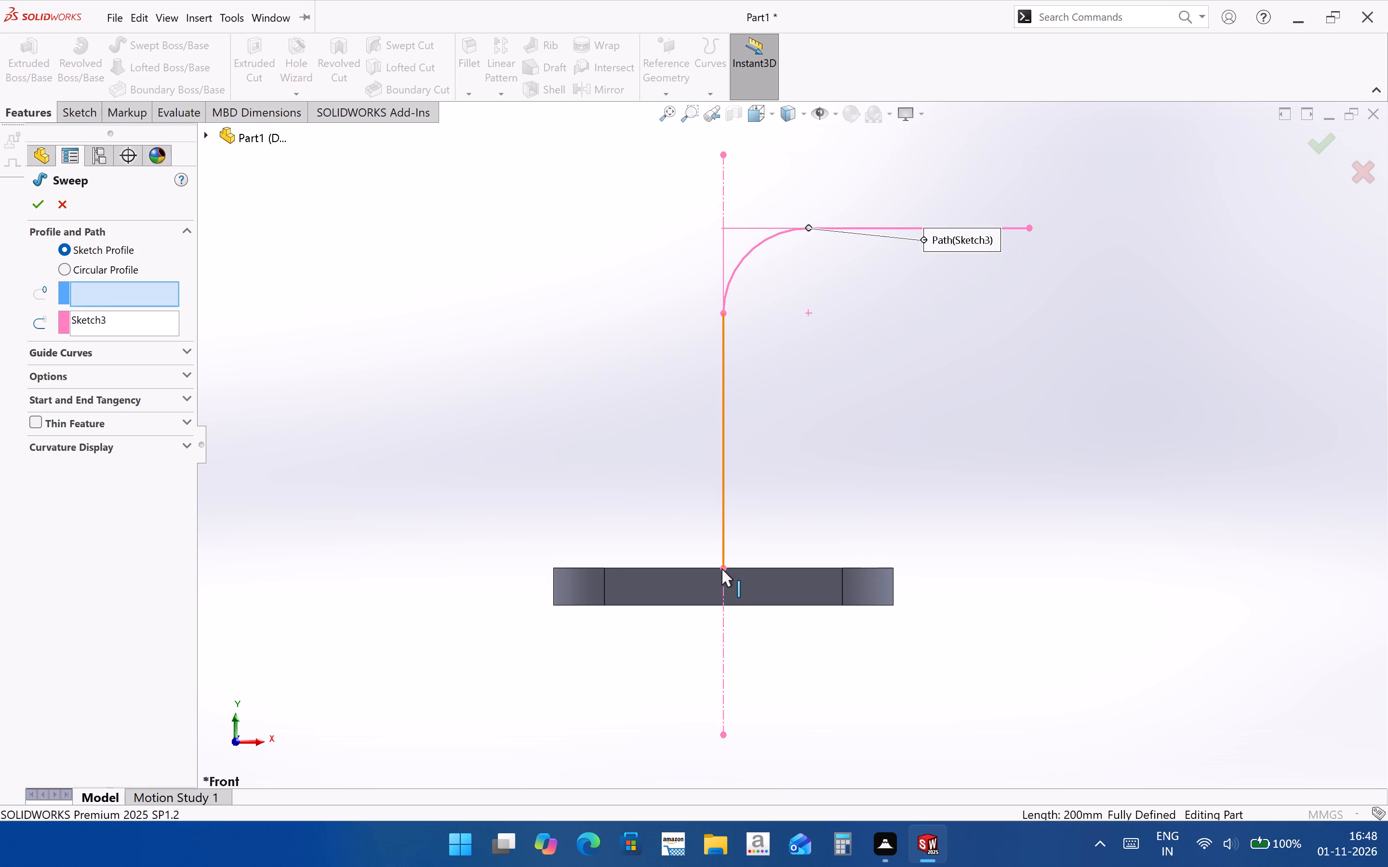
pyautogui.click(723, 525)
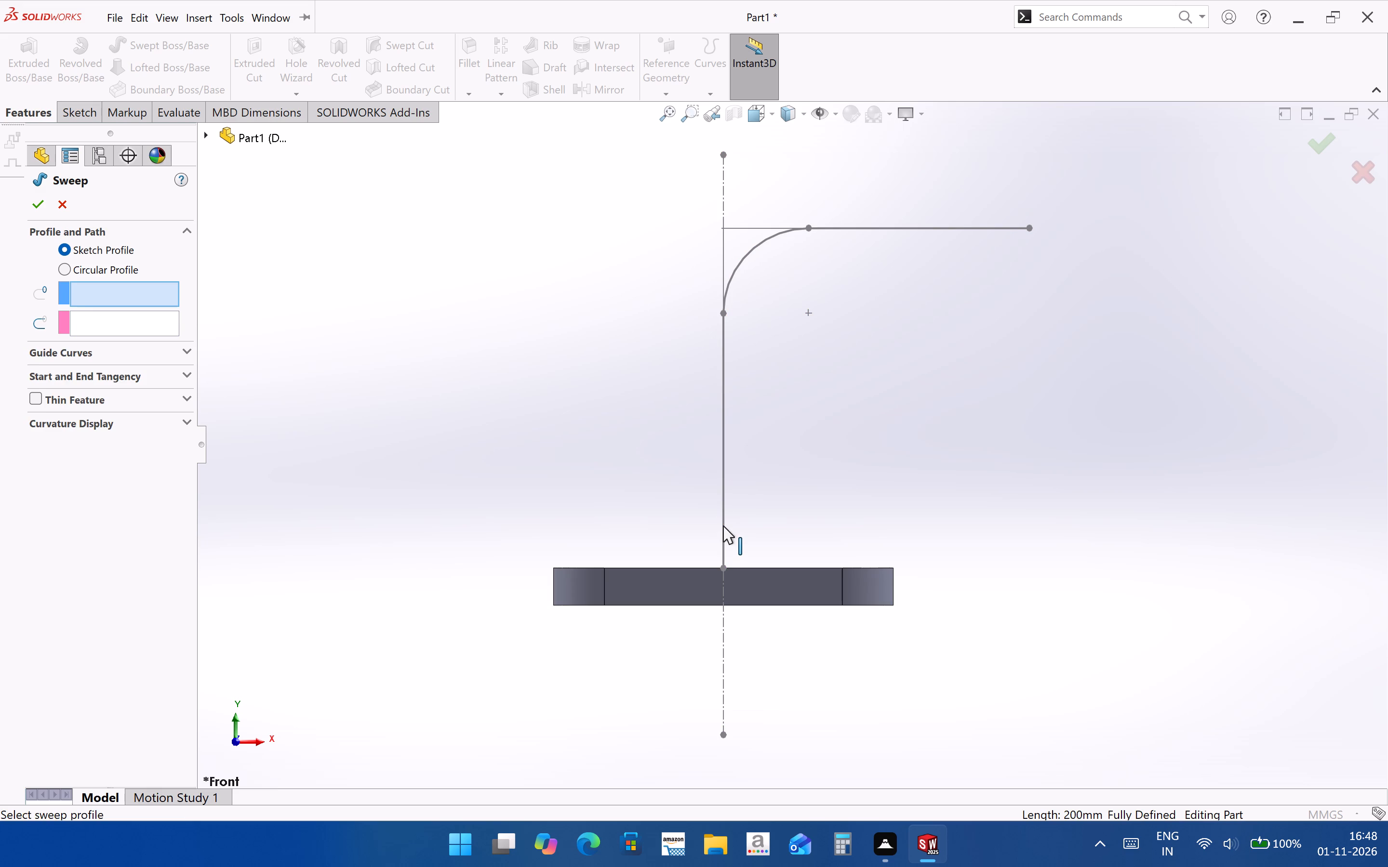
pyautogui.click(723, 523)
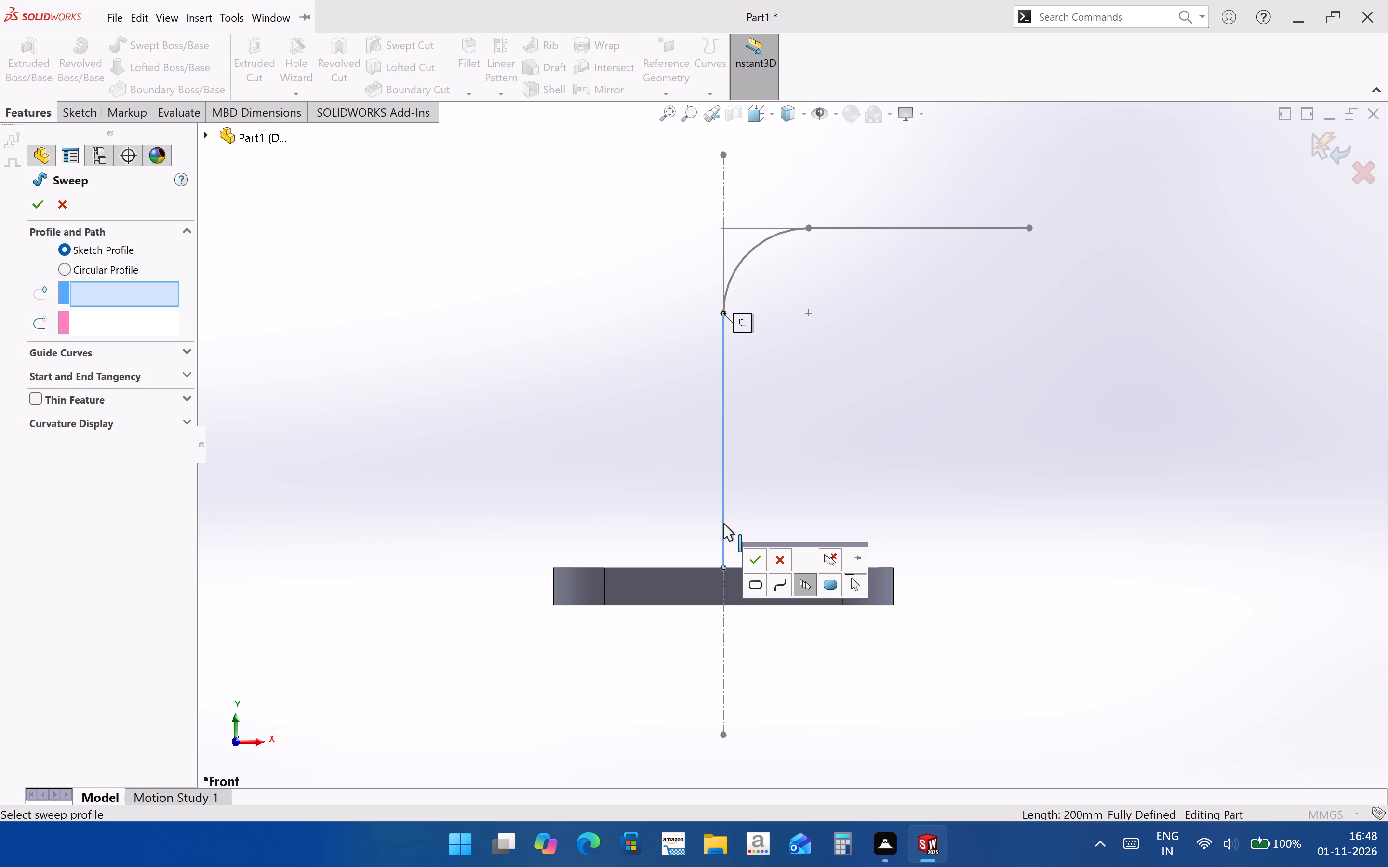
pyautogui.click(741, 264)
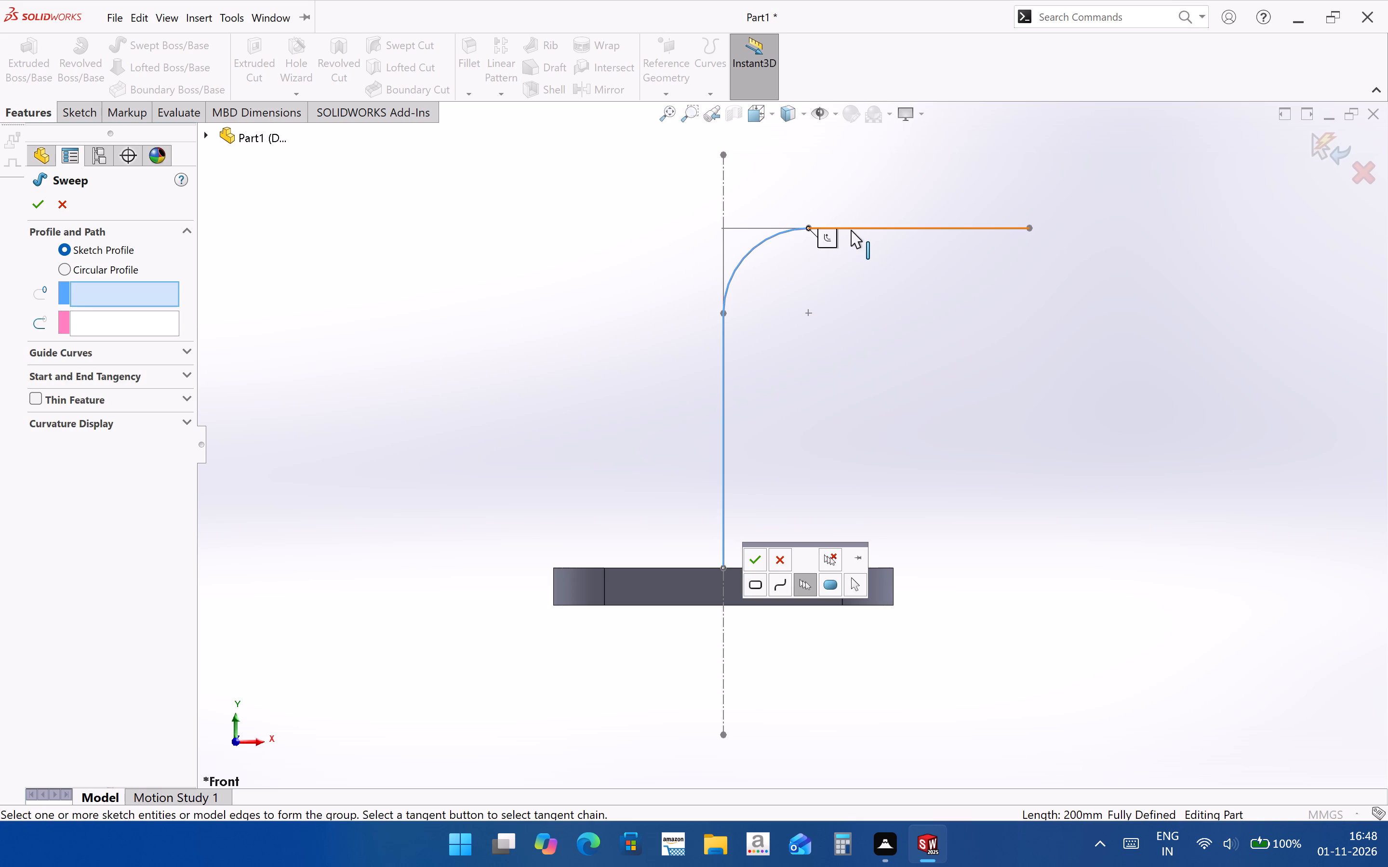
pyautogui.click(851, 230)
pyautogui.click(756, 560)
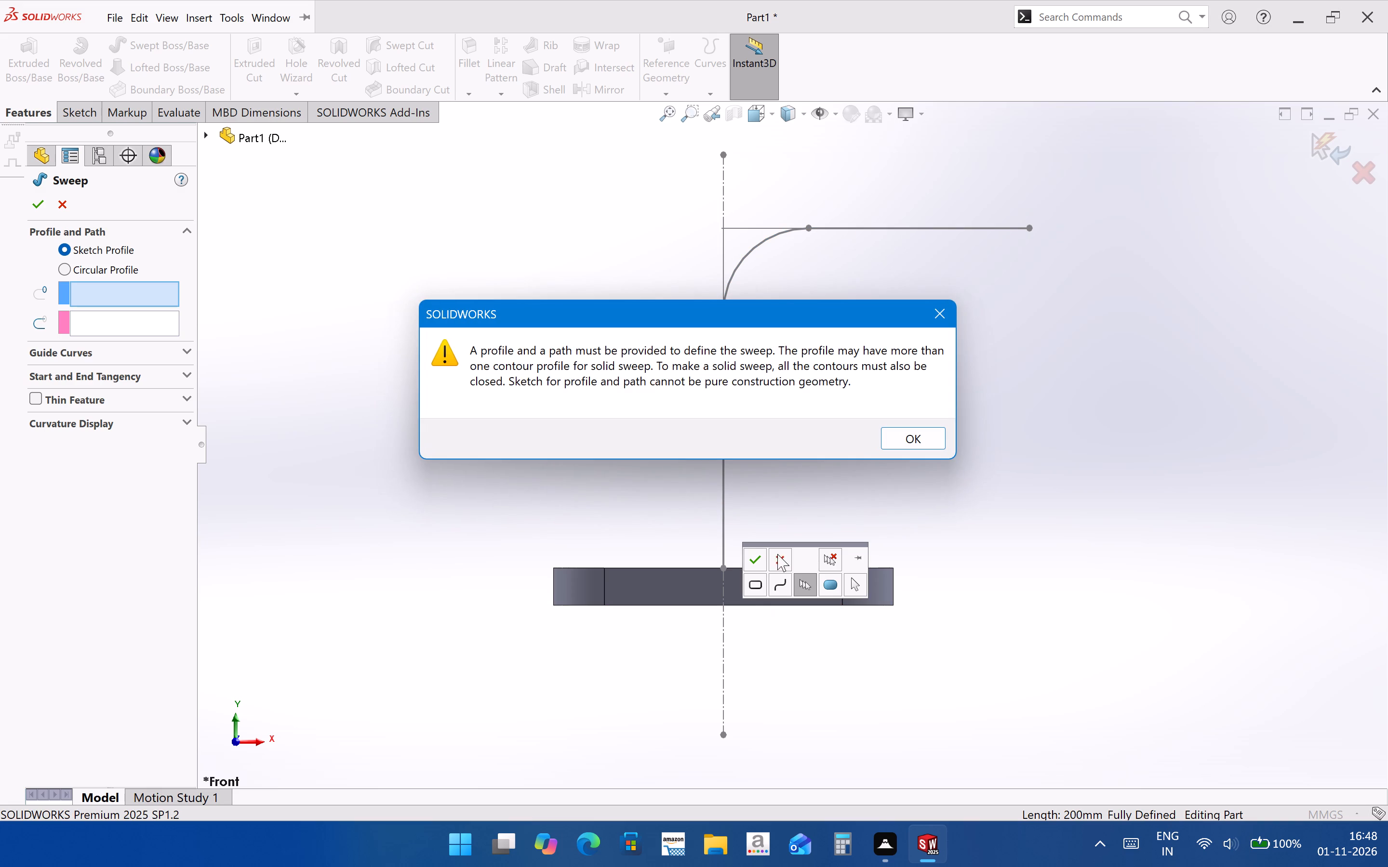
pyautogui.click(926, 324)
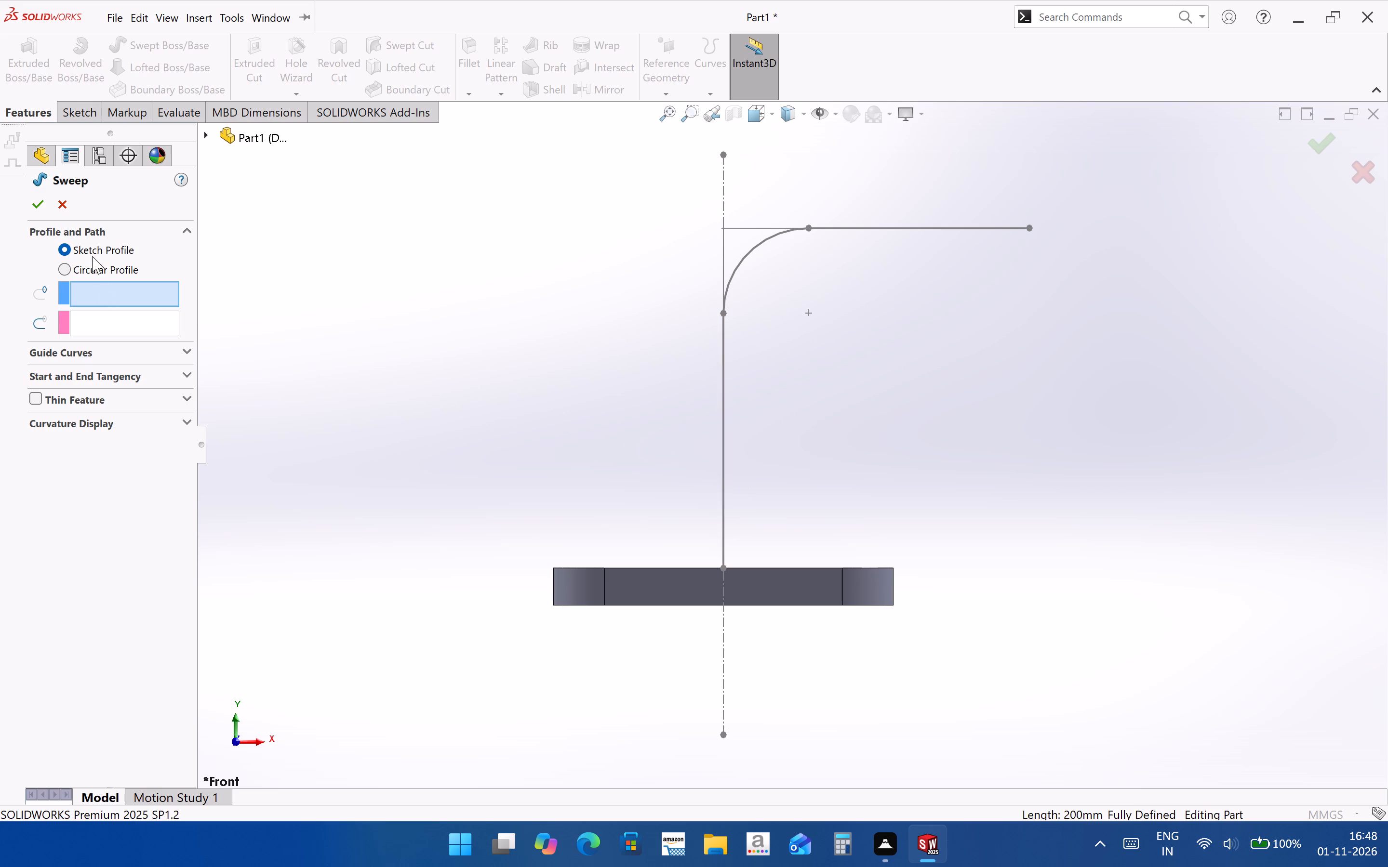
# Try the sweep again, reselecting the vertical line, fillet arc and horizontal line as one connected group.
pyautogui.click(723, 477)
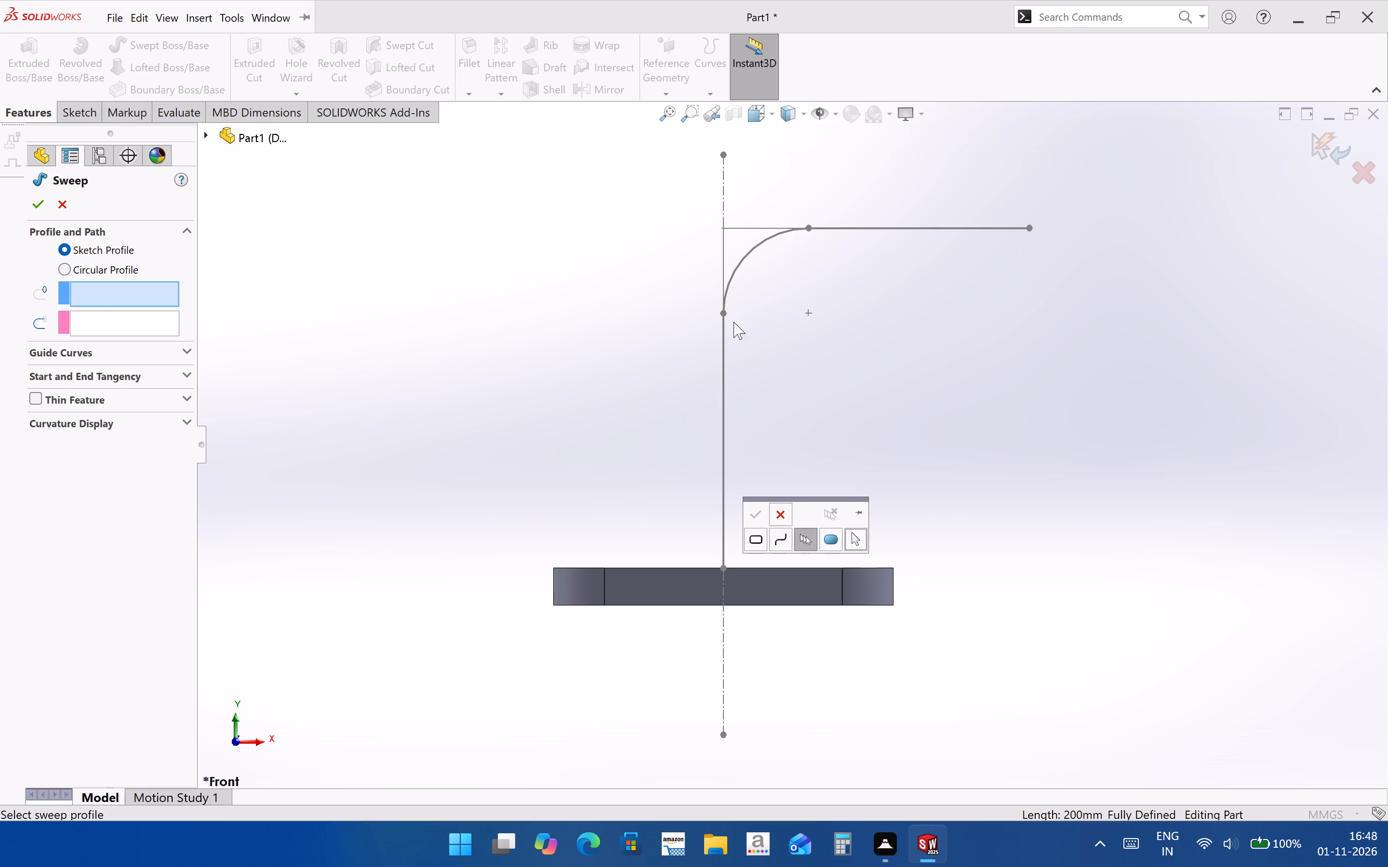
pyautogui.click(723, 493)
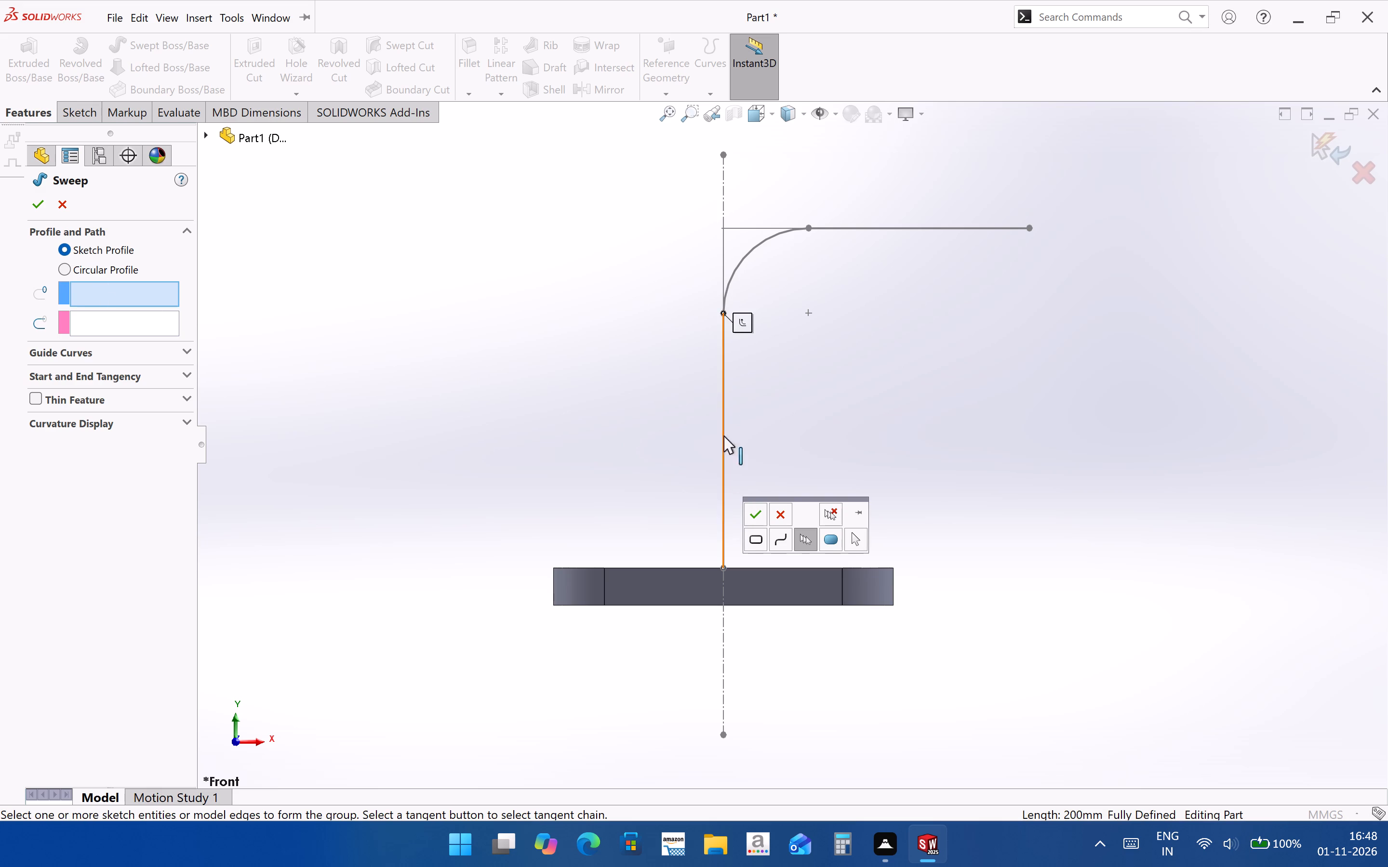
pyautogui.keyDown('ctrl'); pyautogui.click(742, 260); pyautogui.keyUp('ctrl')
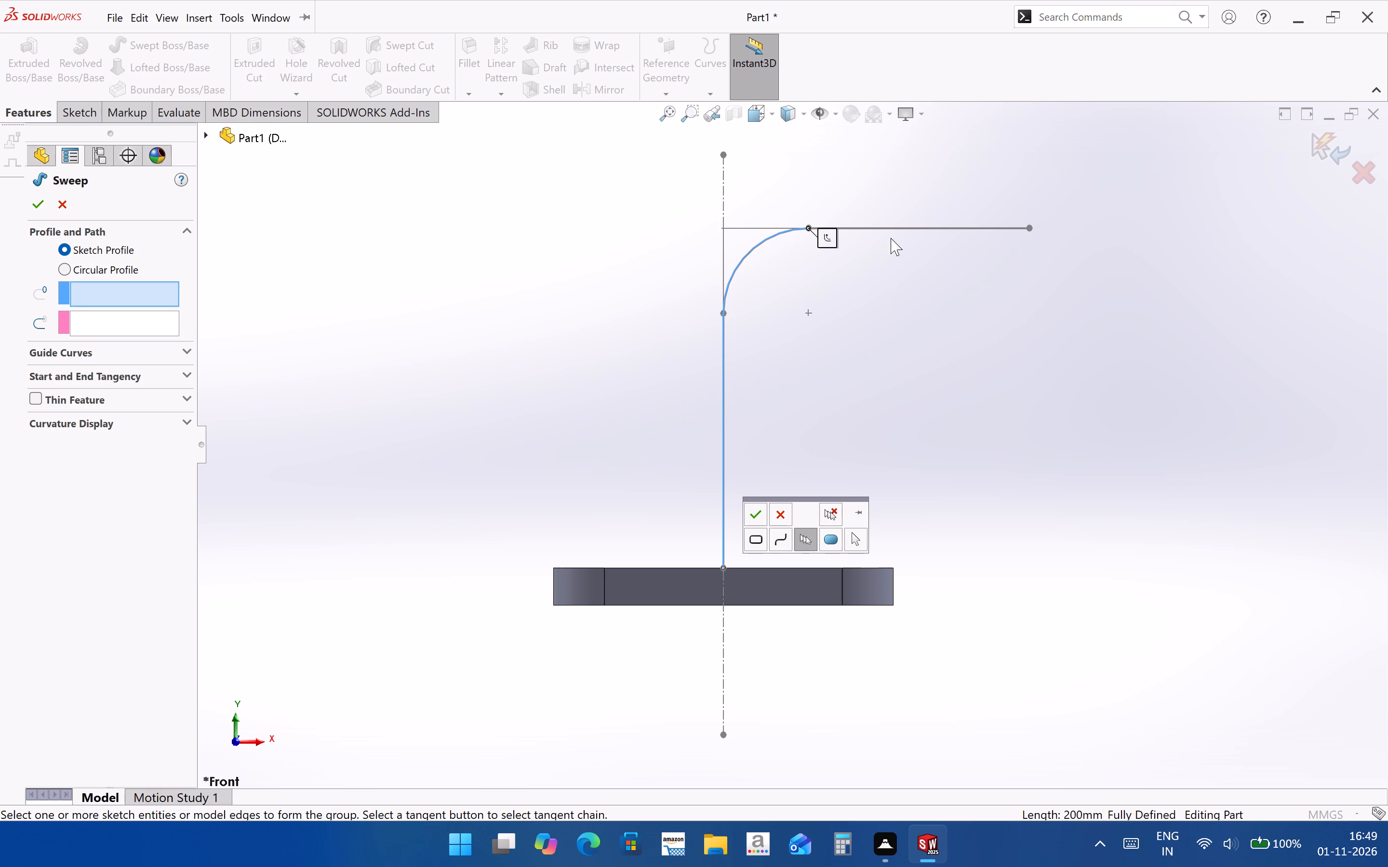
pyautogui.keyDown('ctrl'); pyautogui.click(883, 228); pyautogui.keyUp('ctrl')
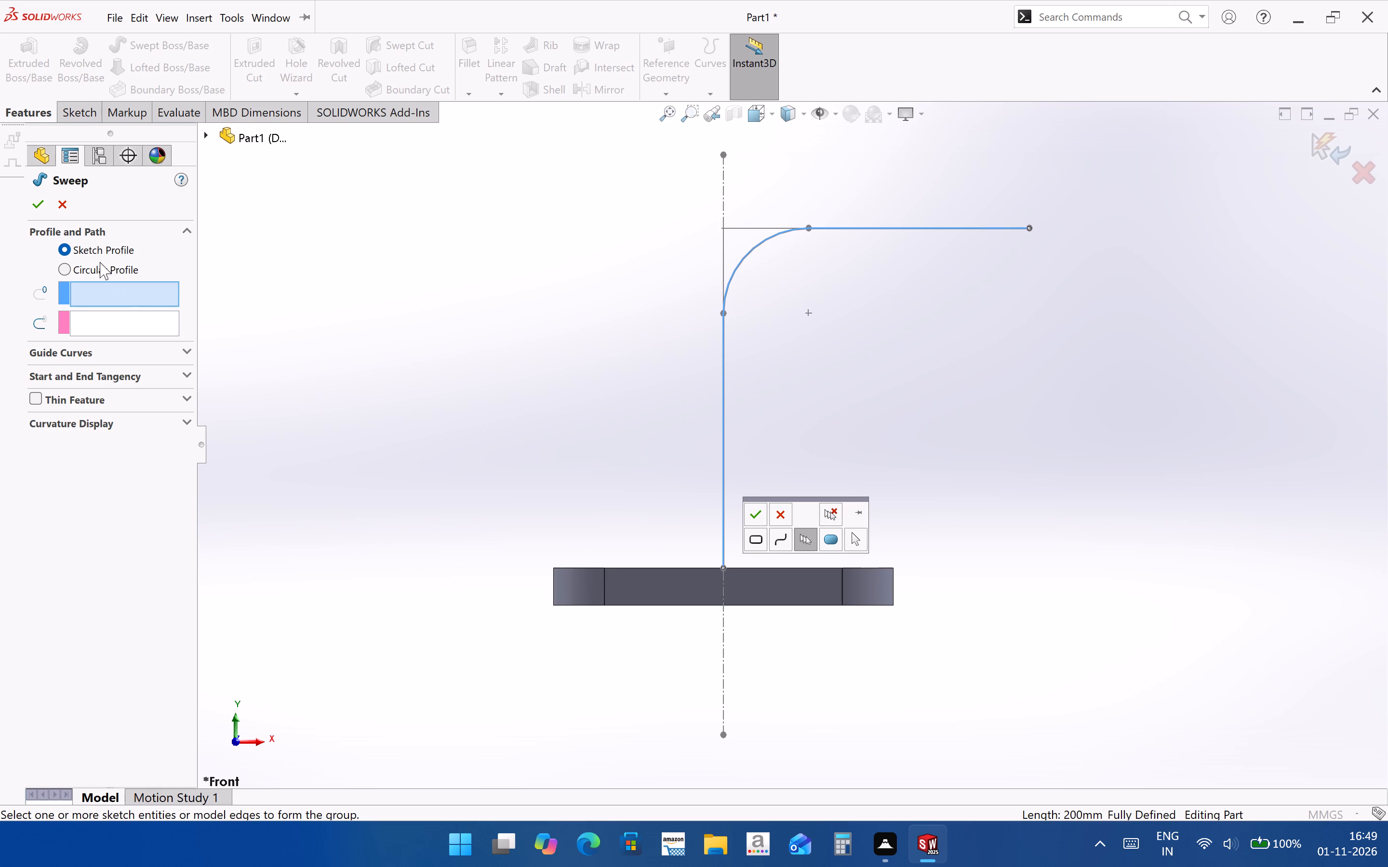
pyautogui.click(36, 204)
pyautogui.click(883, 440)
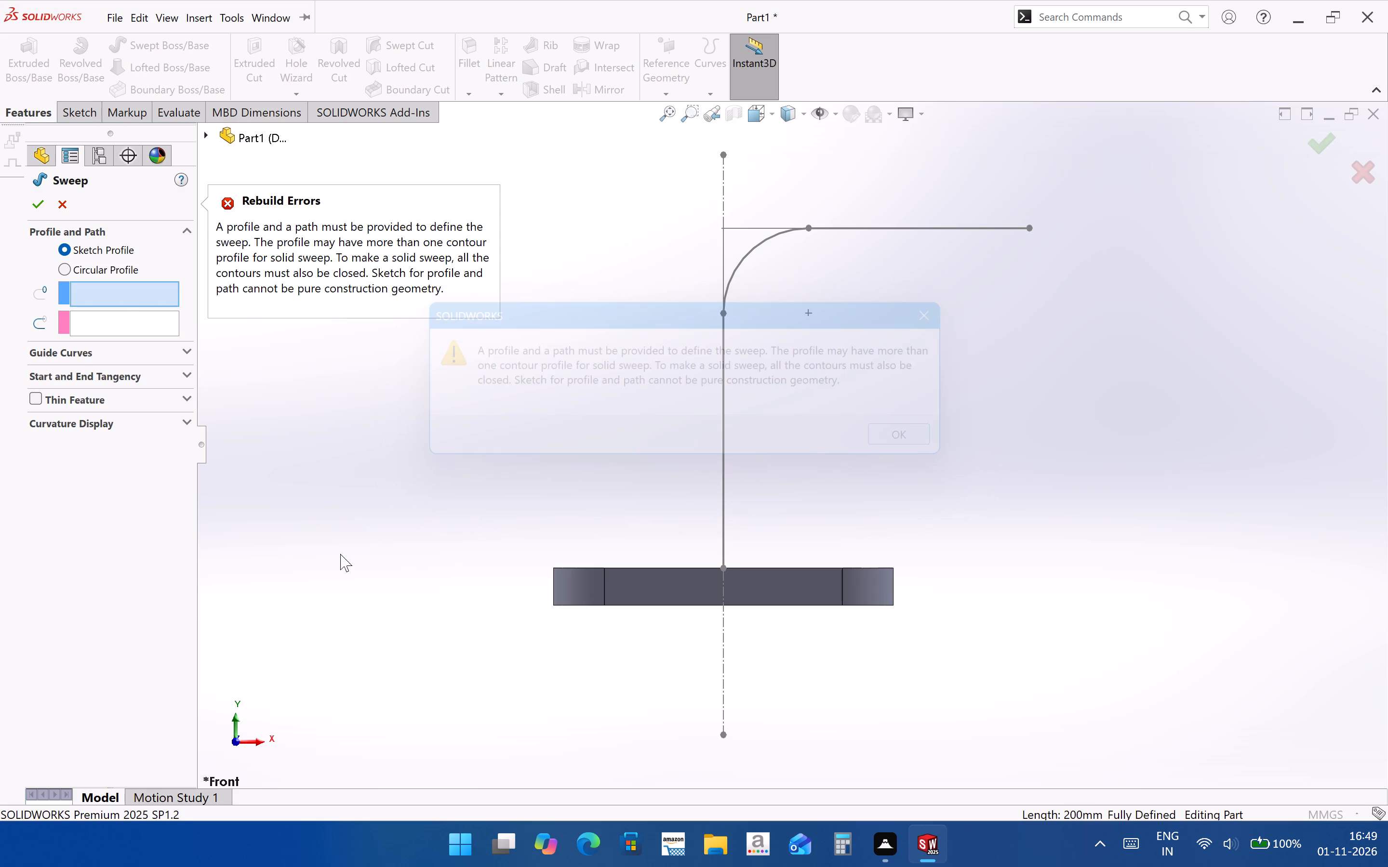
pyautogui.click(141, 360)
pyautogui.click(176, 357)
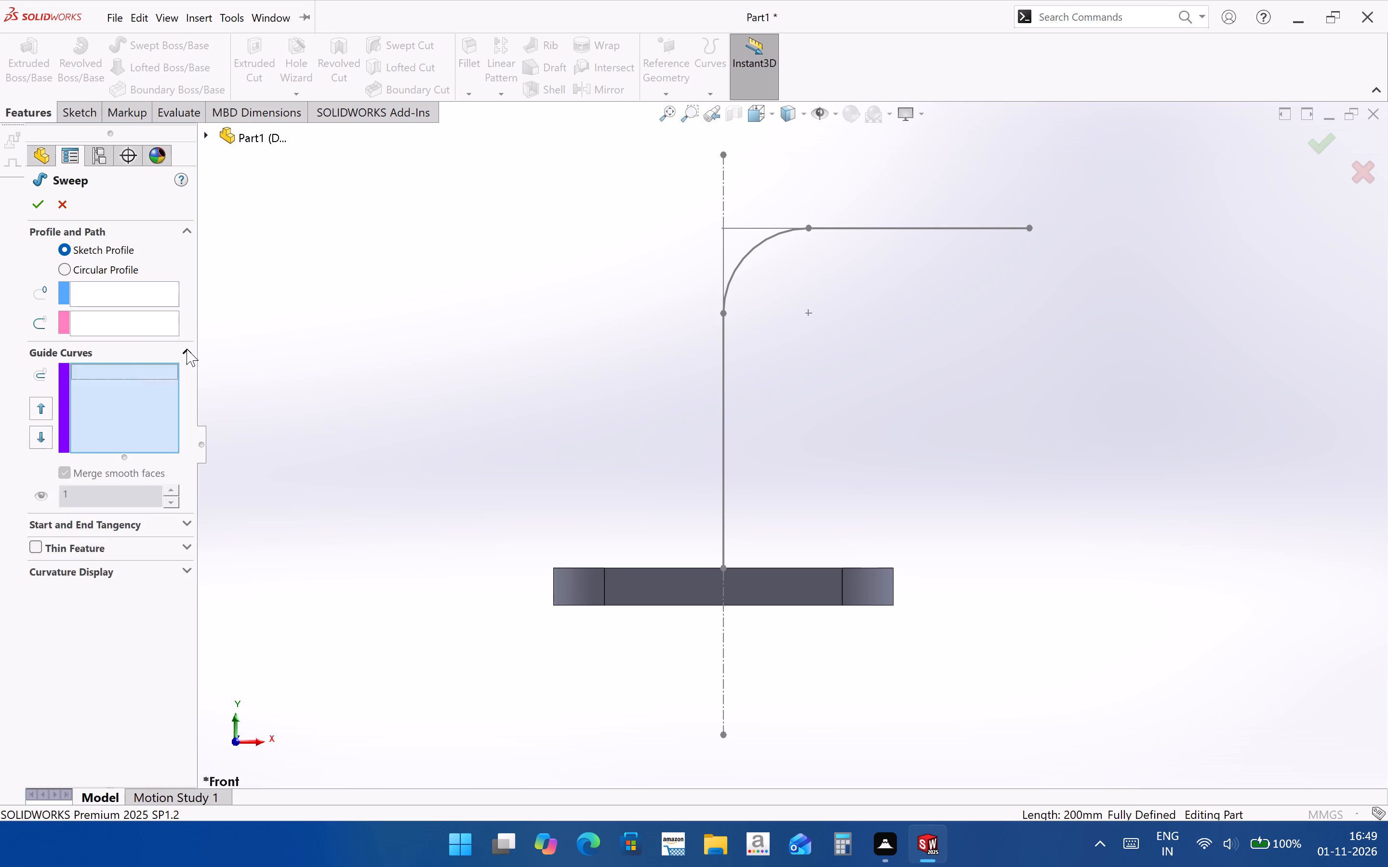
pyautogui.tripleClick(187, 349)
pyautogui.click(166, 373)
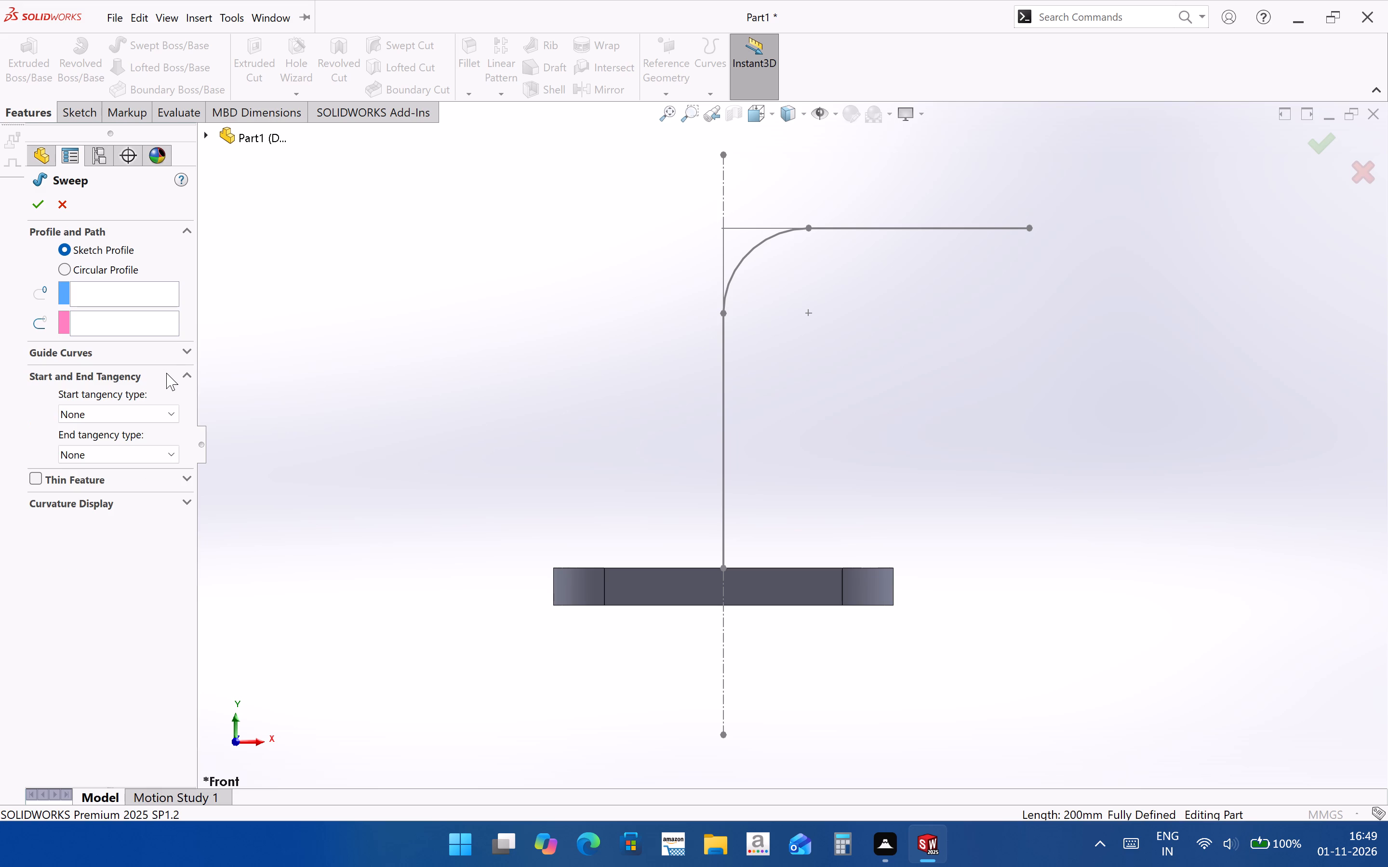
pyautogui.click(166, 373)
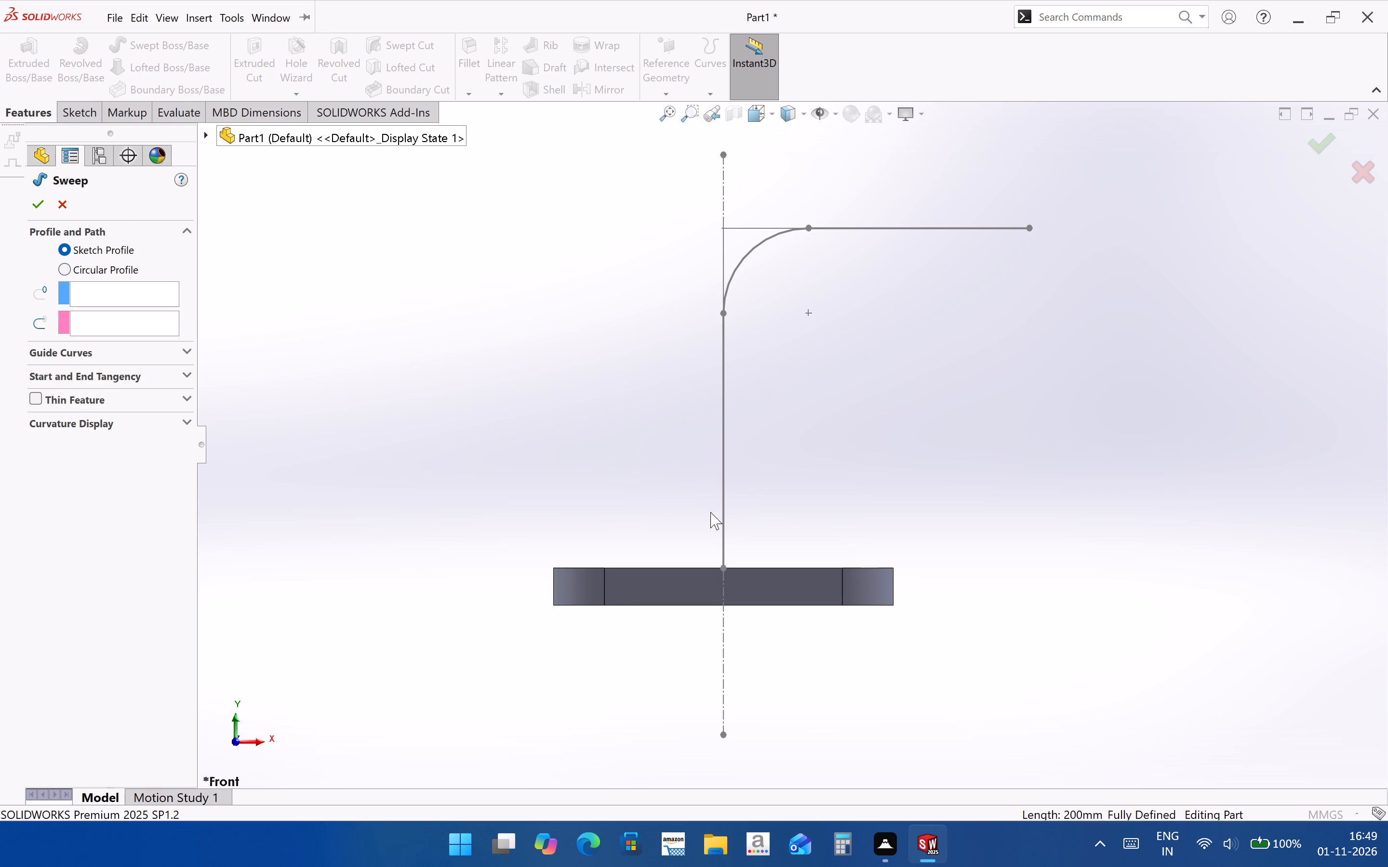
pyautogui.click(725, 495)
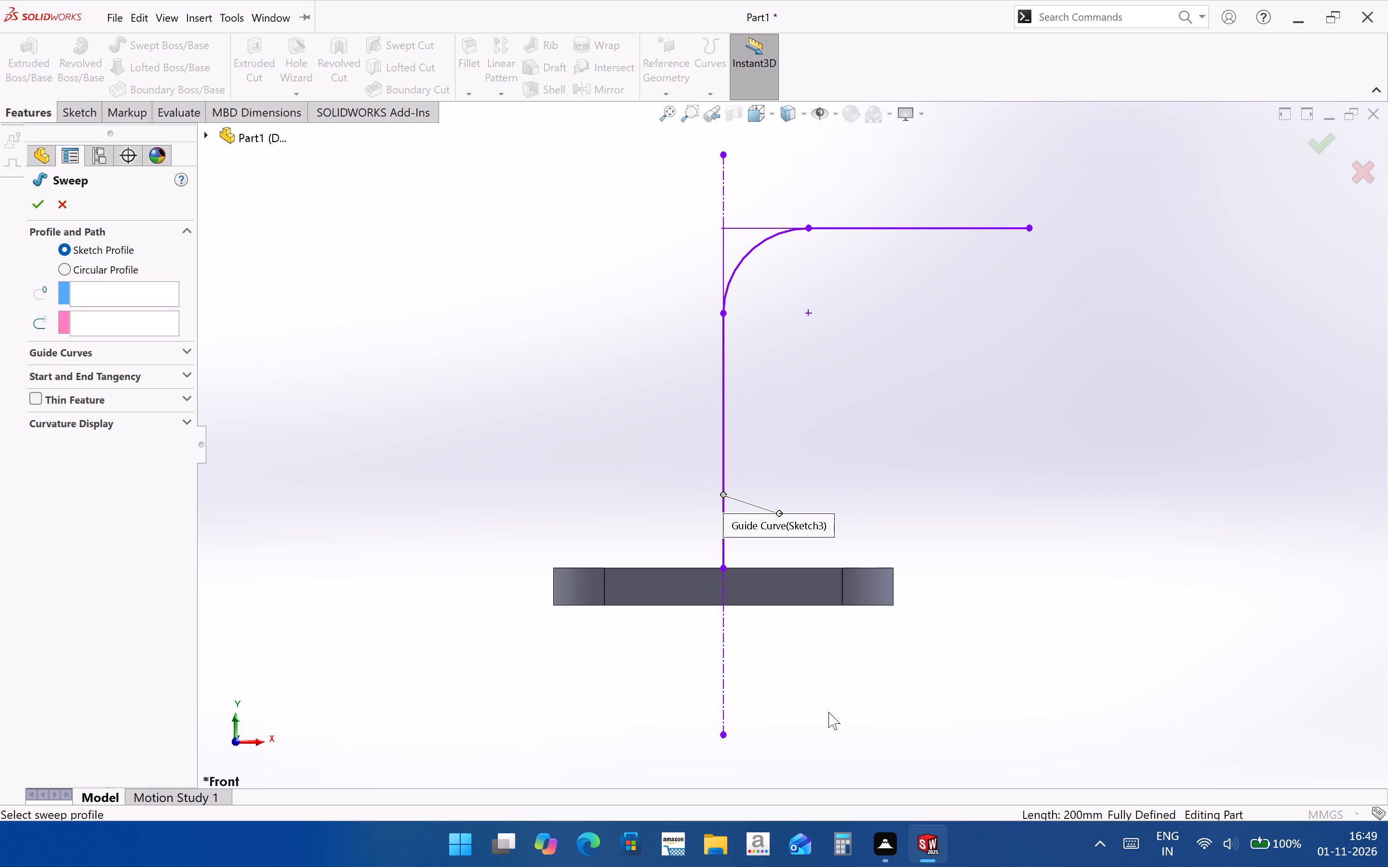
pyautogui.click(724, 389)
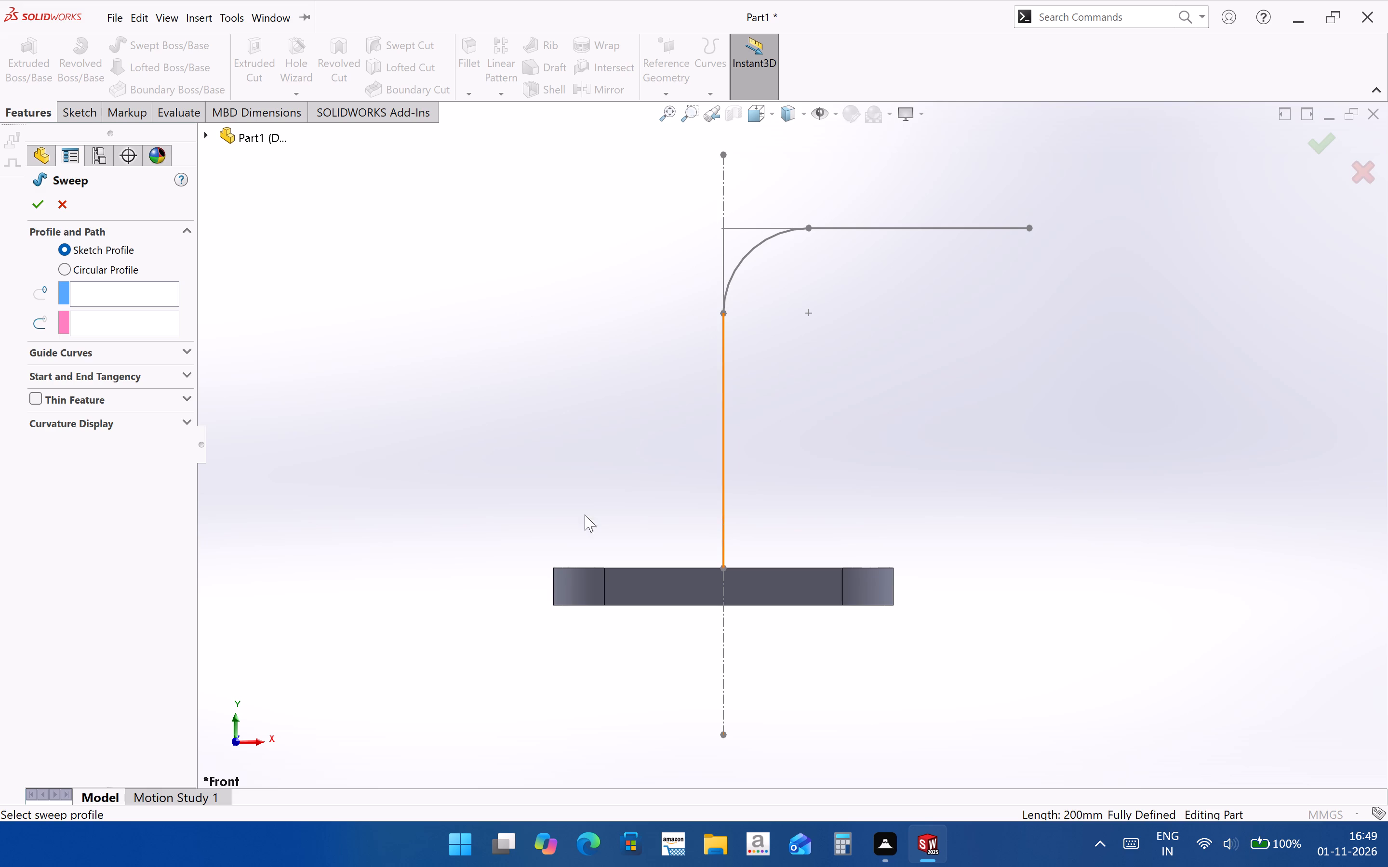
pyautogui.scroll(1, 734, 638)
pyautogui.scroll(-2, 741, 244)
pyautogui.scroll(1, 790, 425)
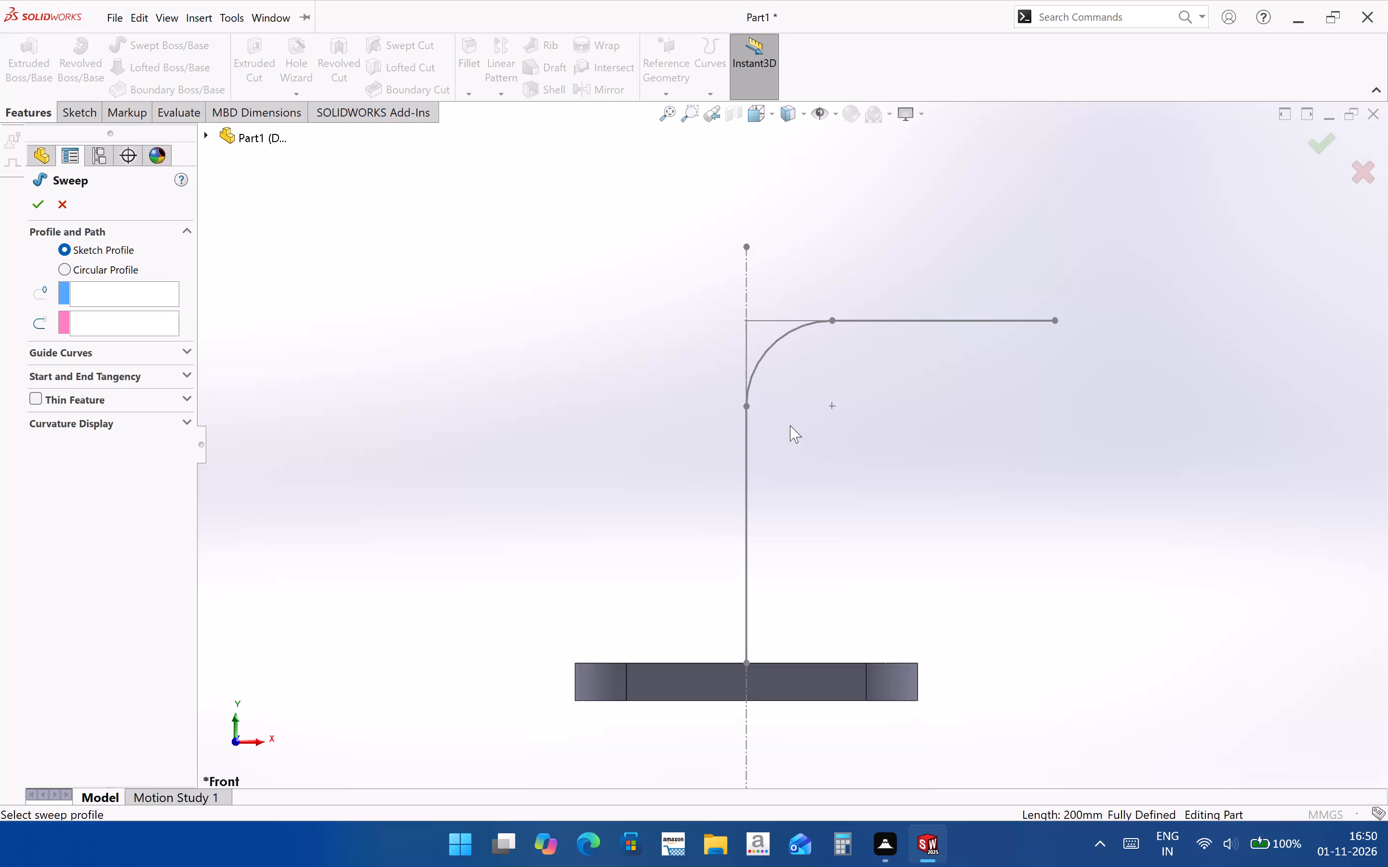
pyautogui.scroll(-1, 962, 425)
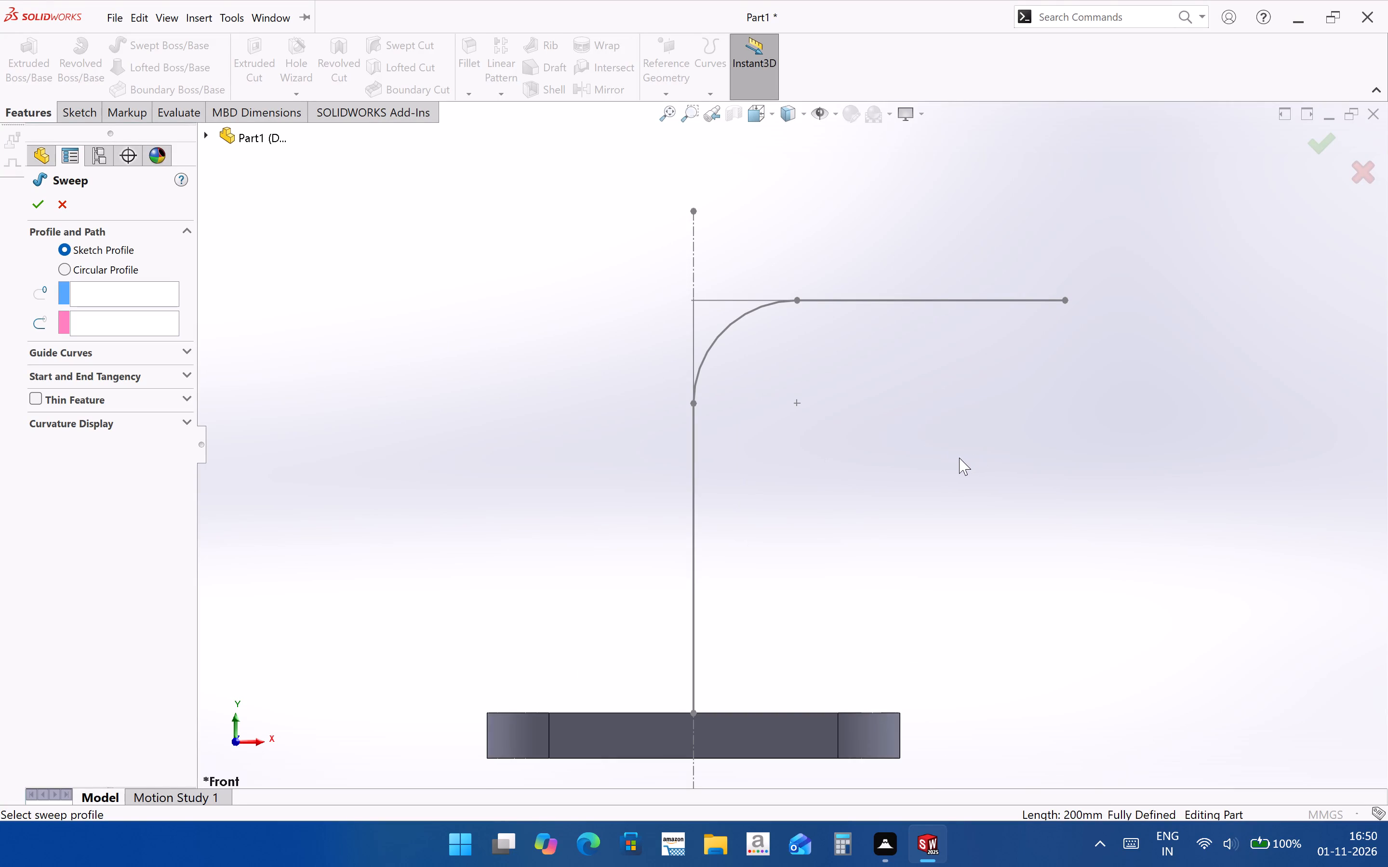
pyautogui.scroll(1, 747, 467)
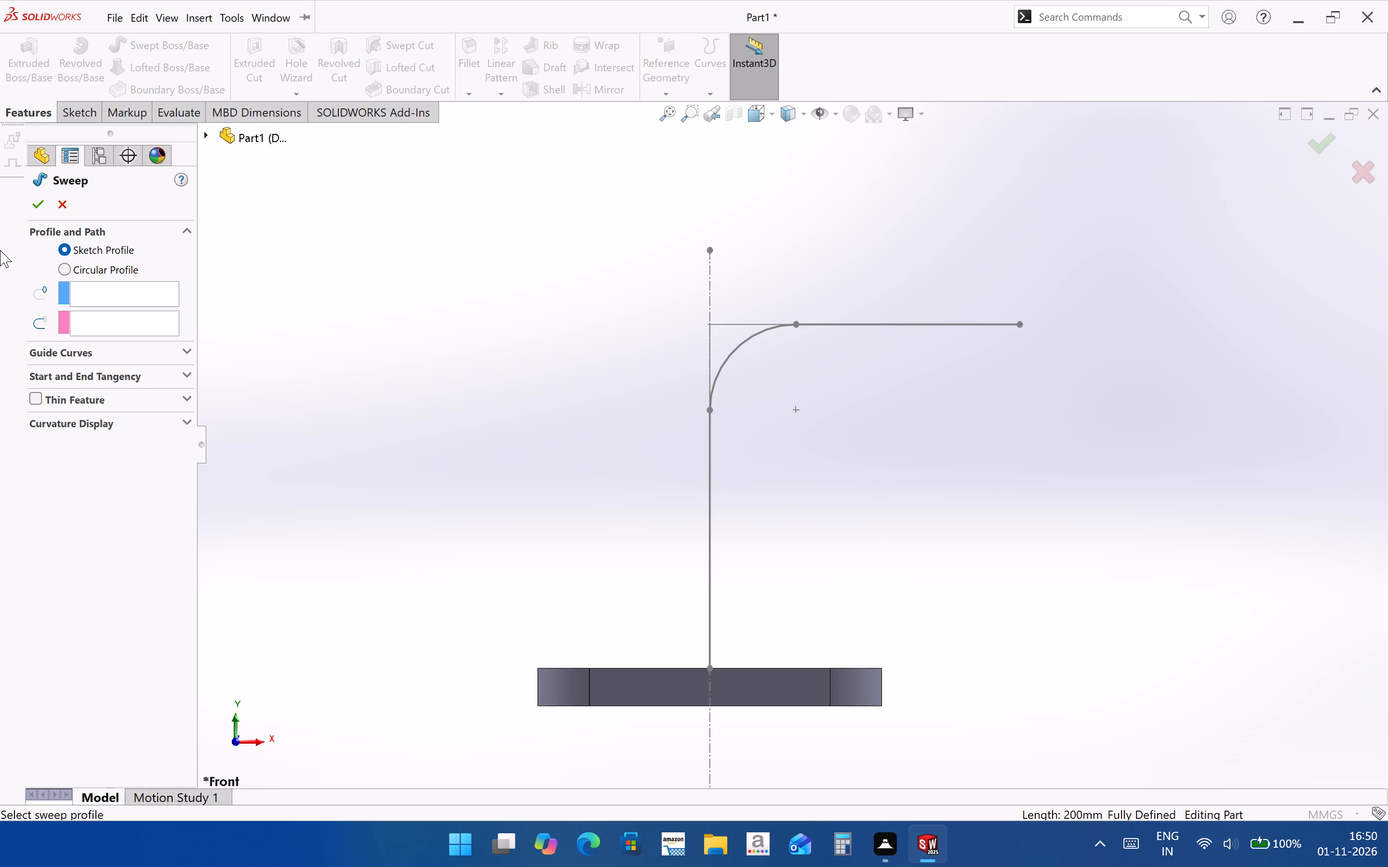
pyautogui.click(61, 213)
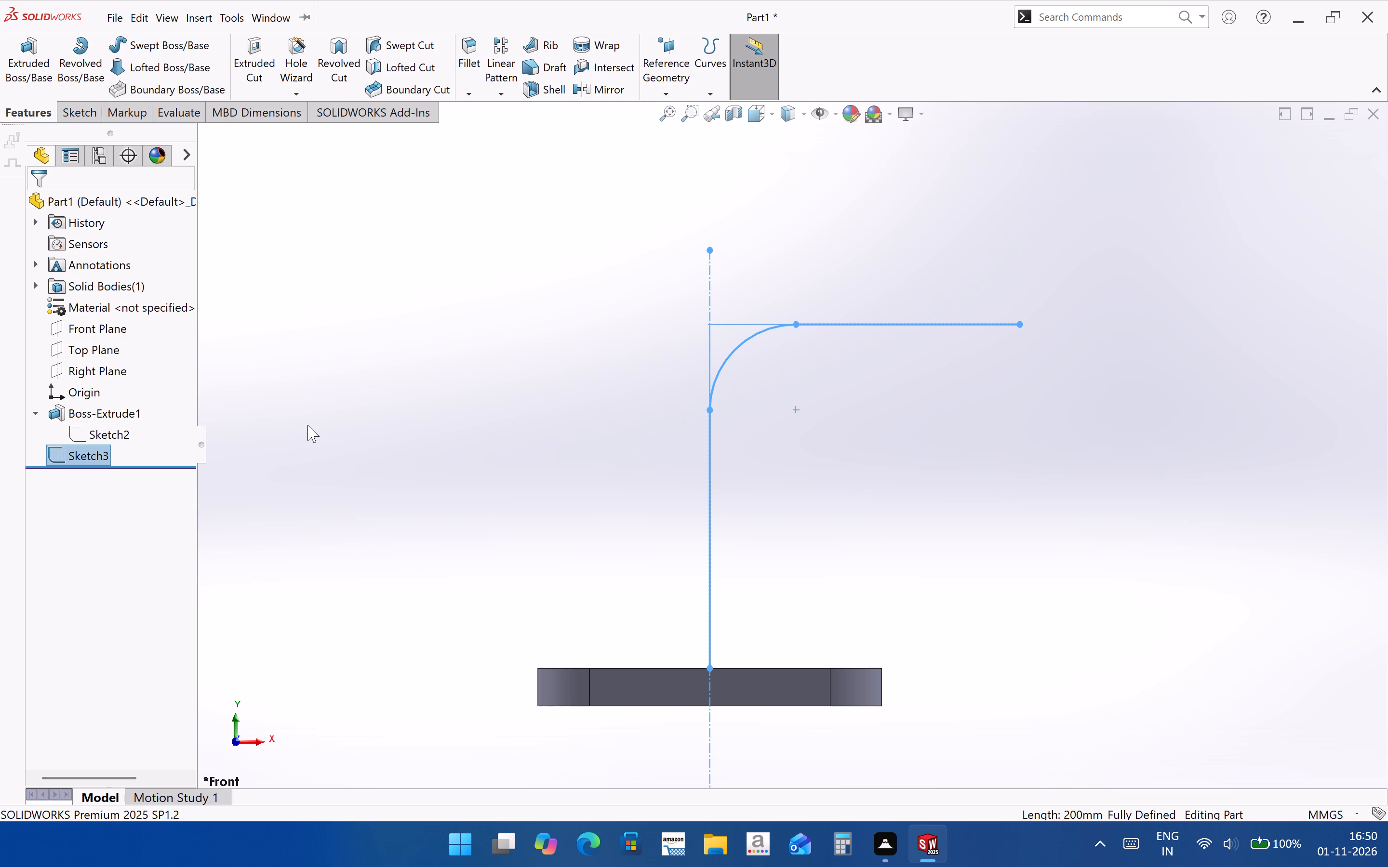
# Start a new sketch on the top face of the base plate.
pyautogui.click(910, 462)
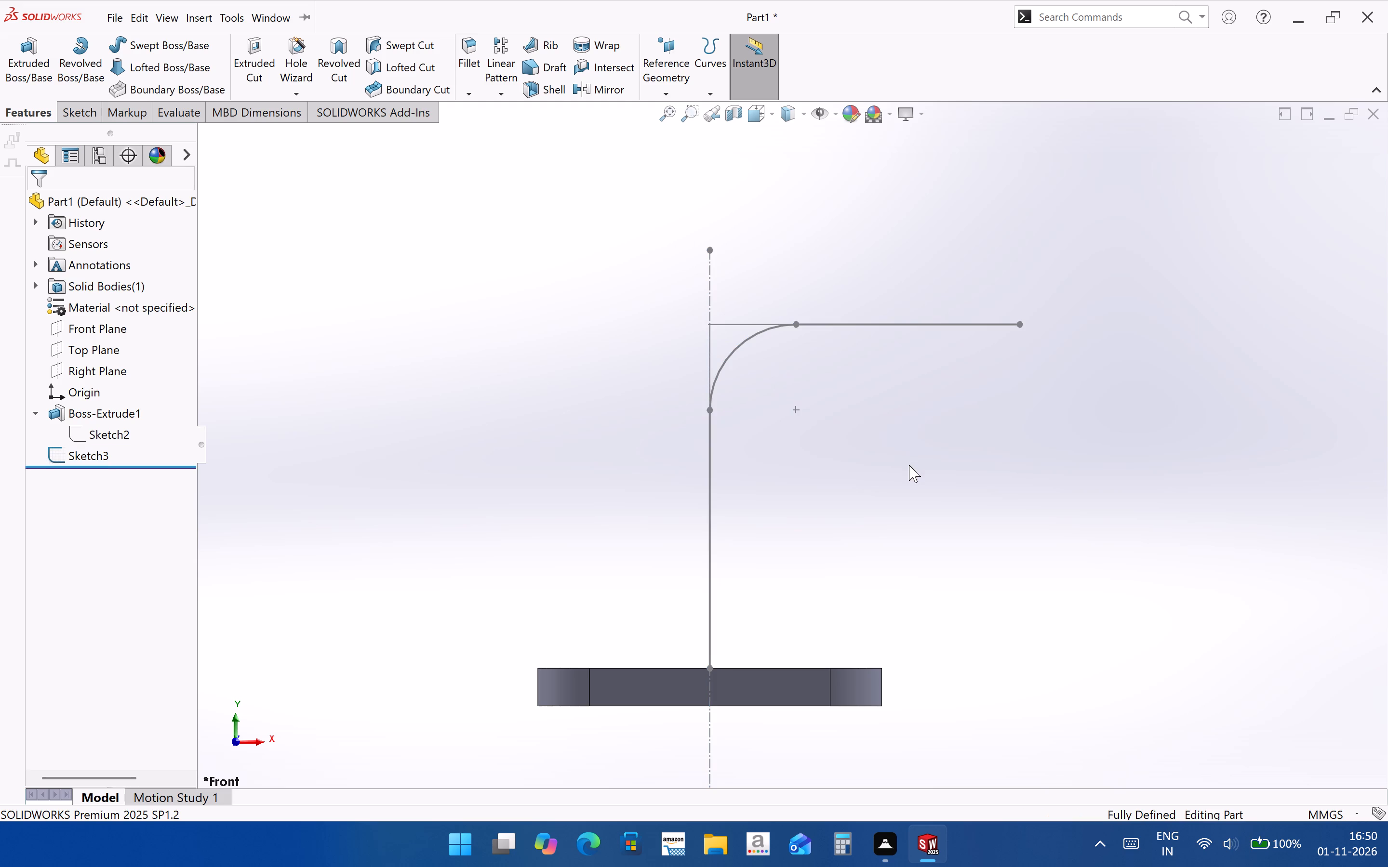
pyautogui.scroll(3, 602, 397)
pyautogui.moveTo(662, 456); pyautogui.dragTo(675, 604, button='middle')
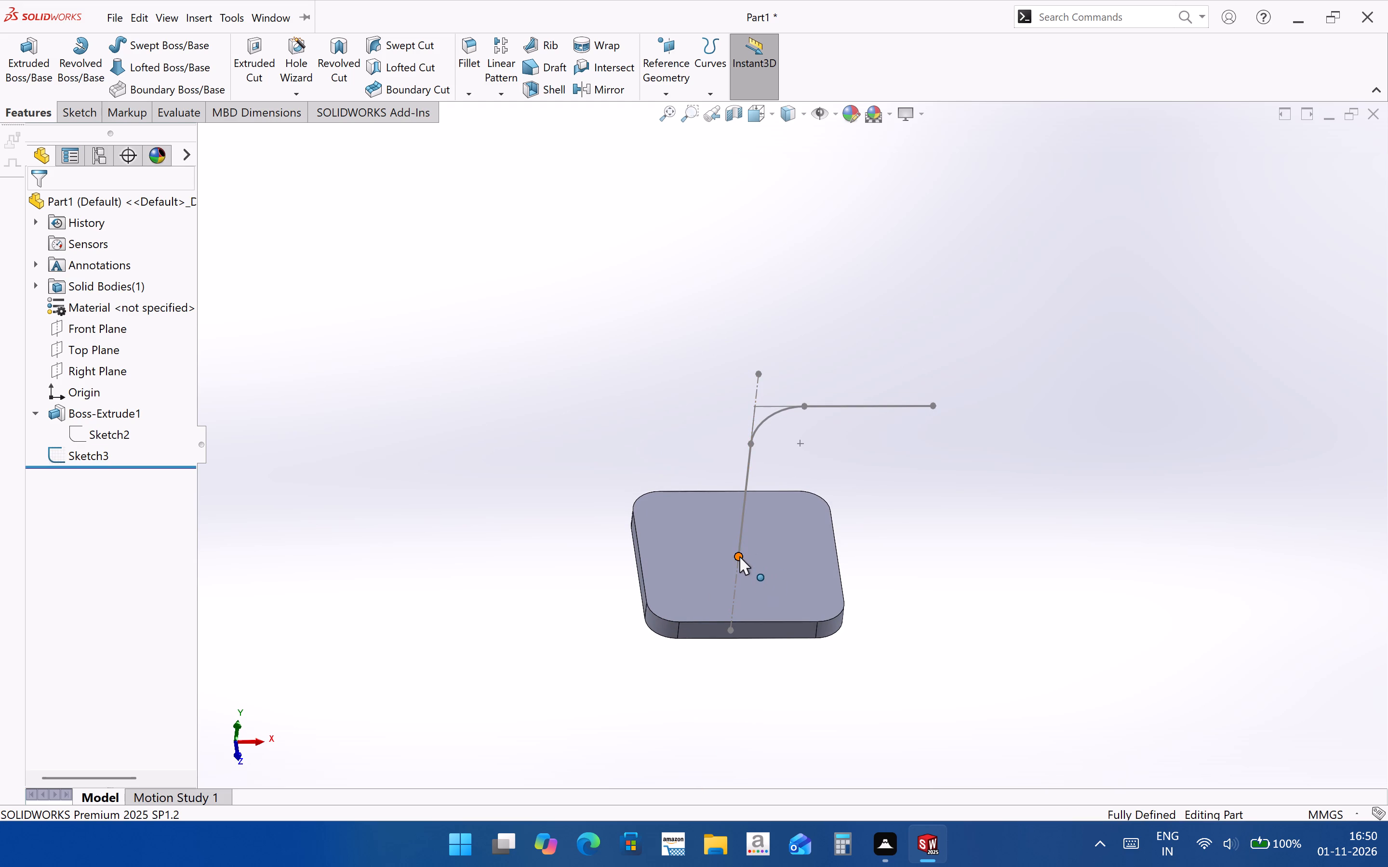
pyautogui.moveTo(803, 634); pyautogui.dragTo(798, 635, button='middle')
pyautogui.click(802, 602)
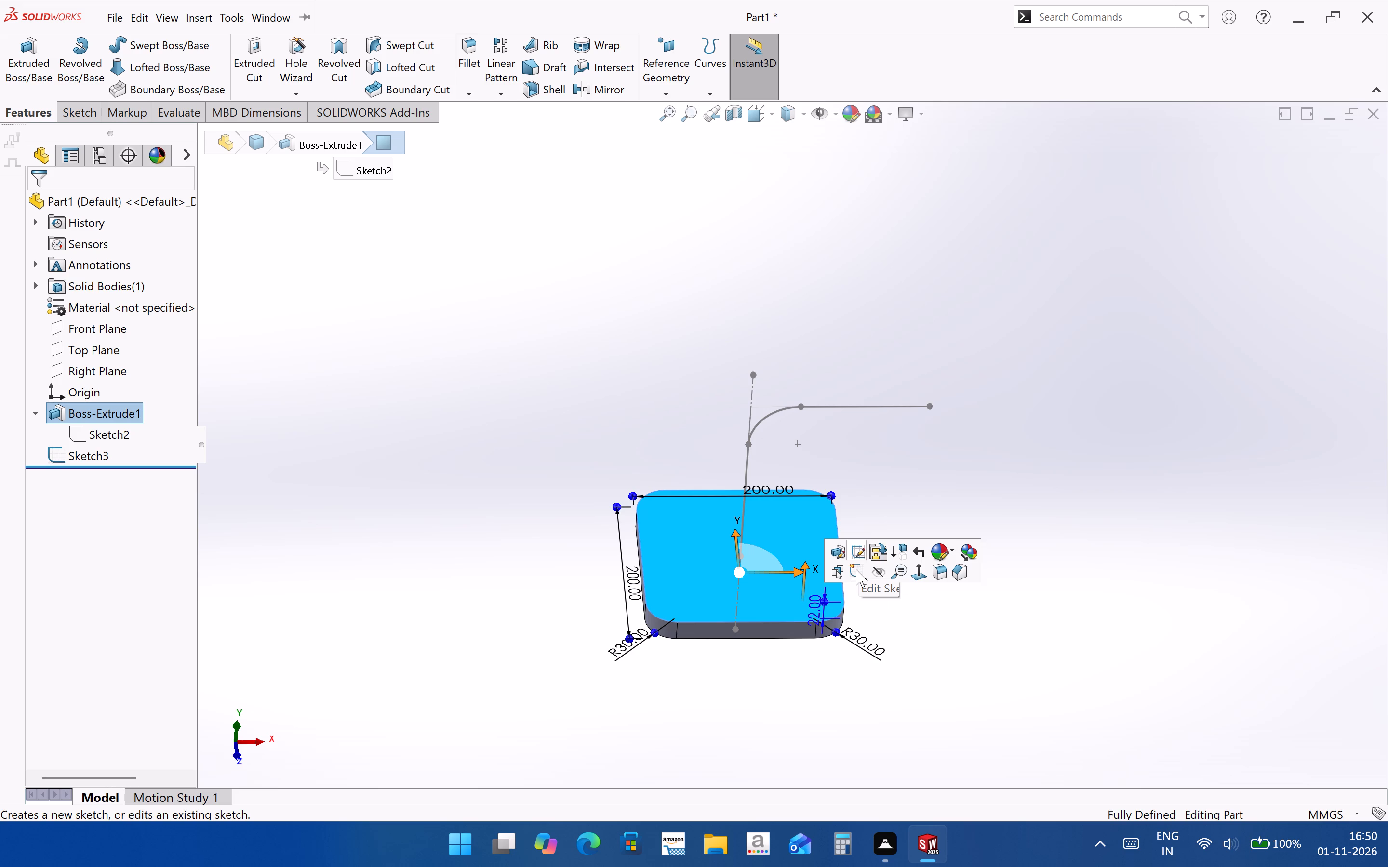
pyautogui.click(855, 570)
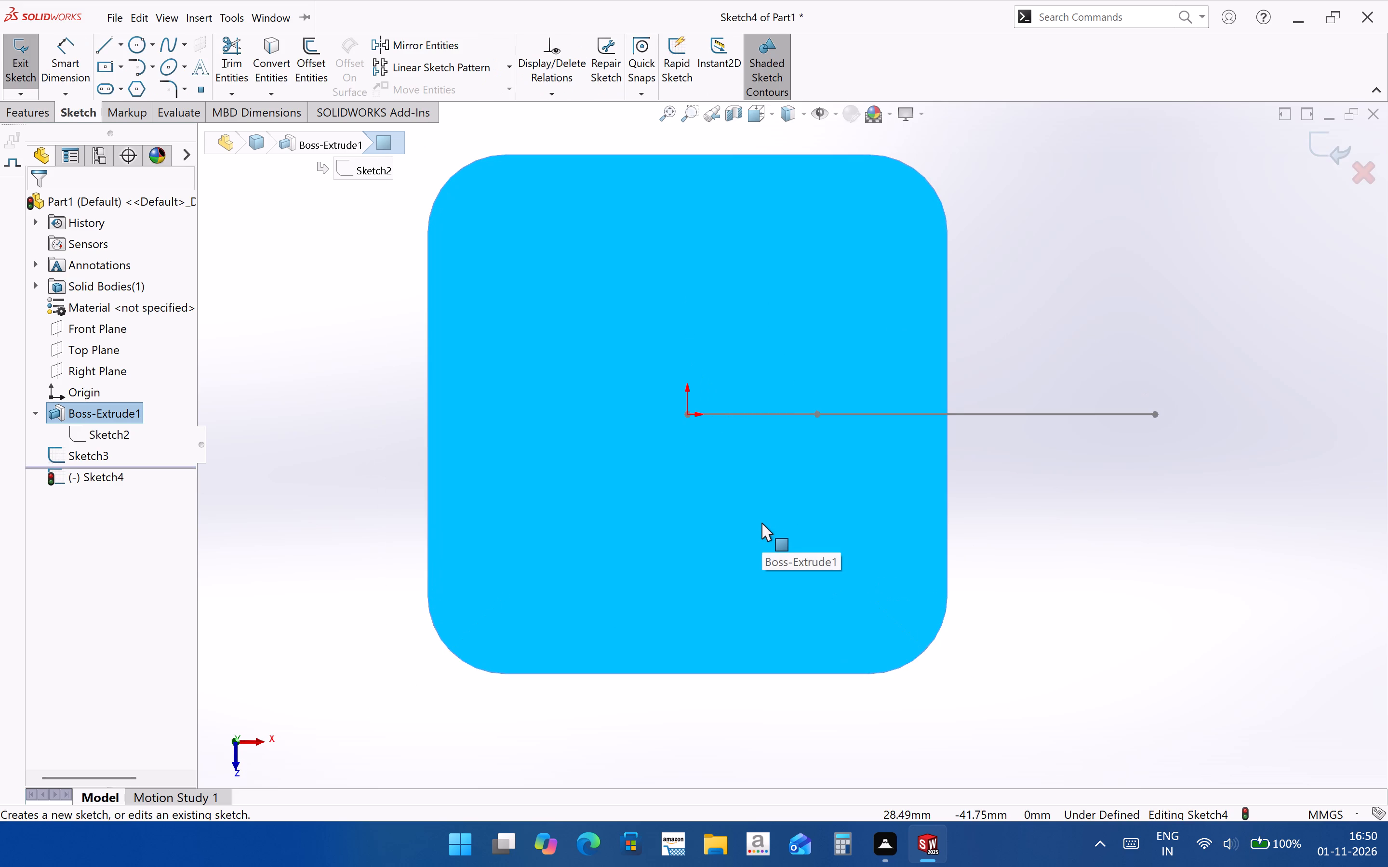
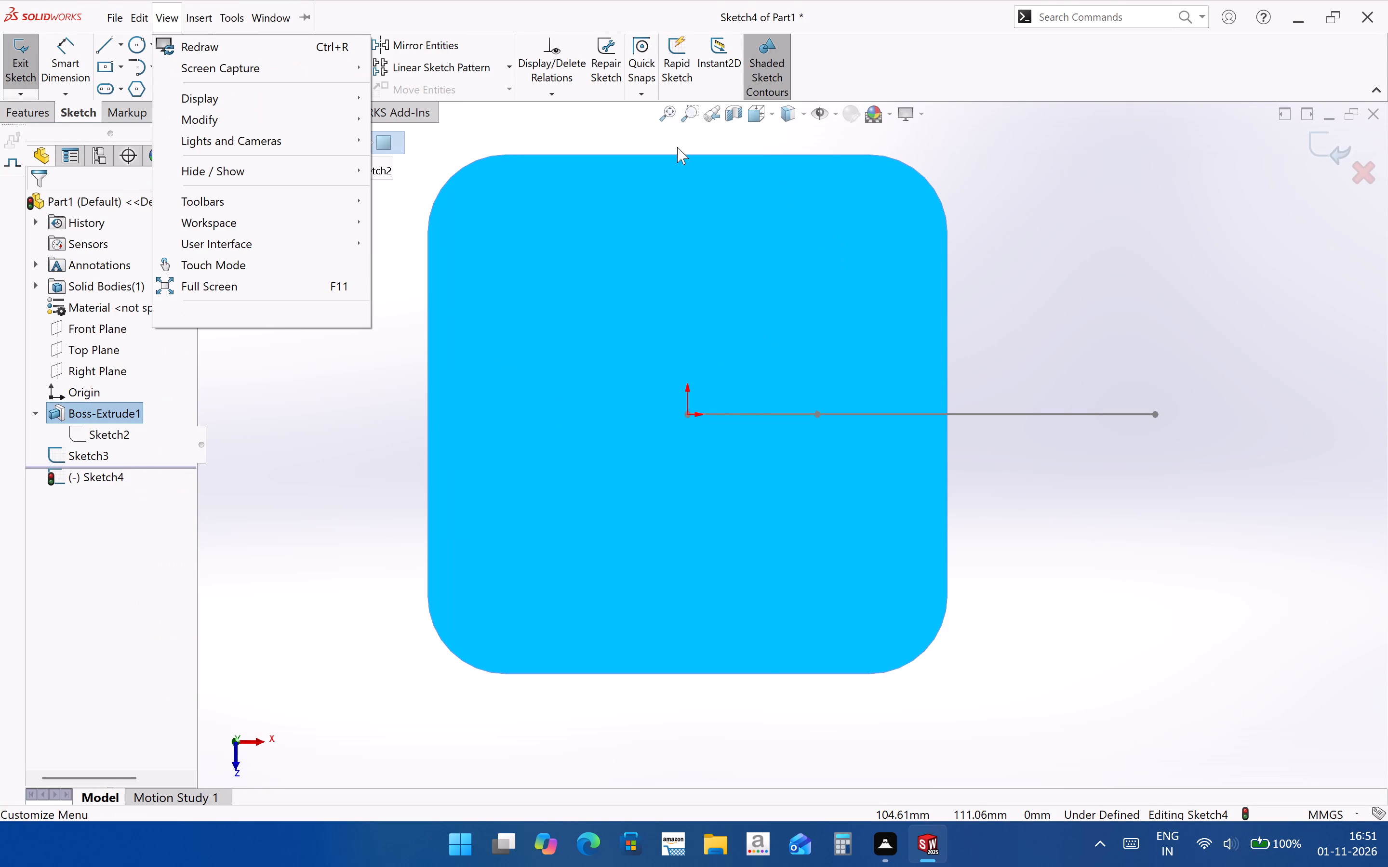
# Discard the new sketch on the top face of the base plate and exit it.
pyautogui.moveTo(1111, 509); pyautogui.dragTo(1111, 515)
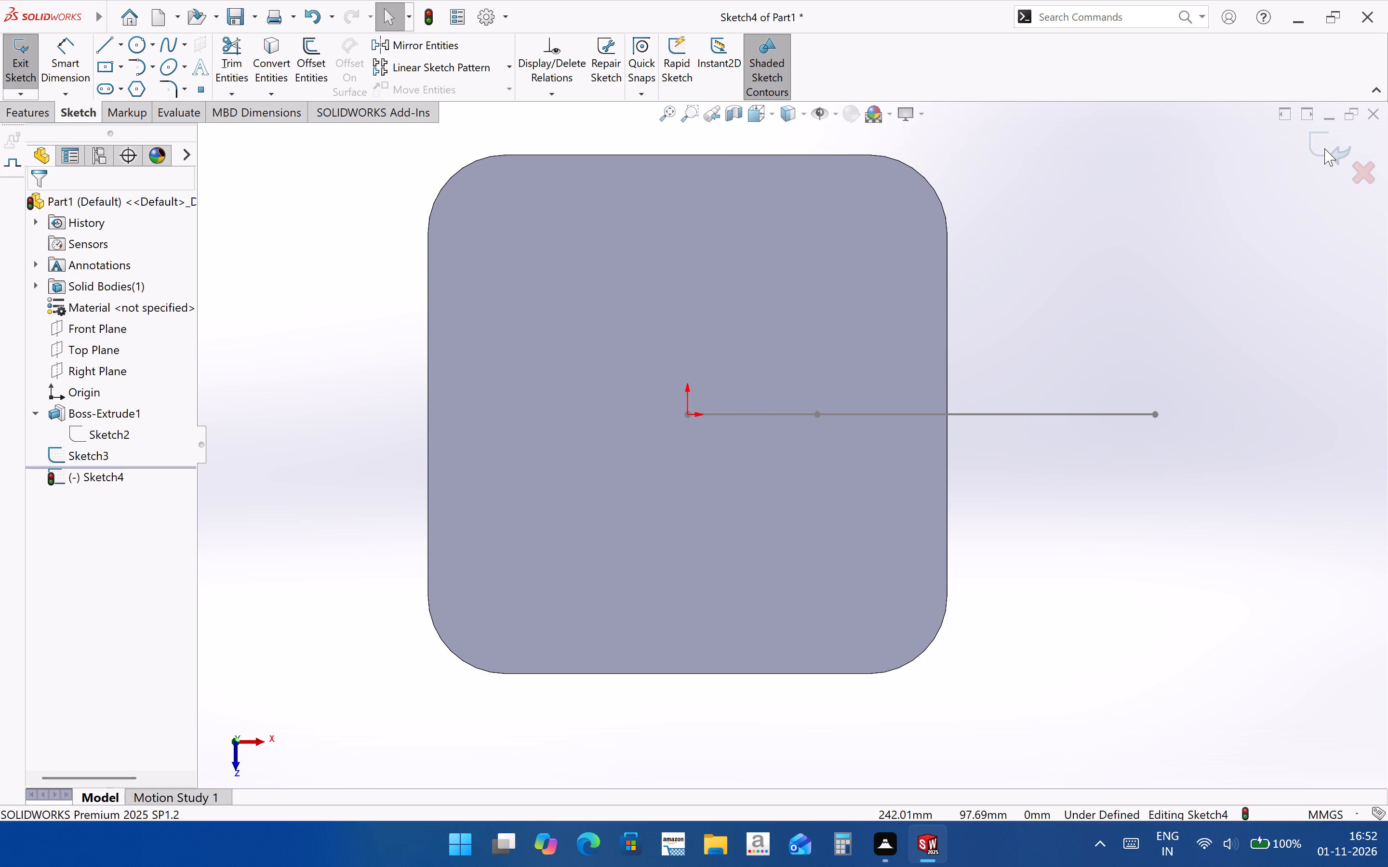
pyautogui.click(1360, 167)
pyautogui.click(698, 424)
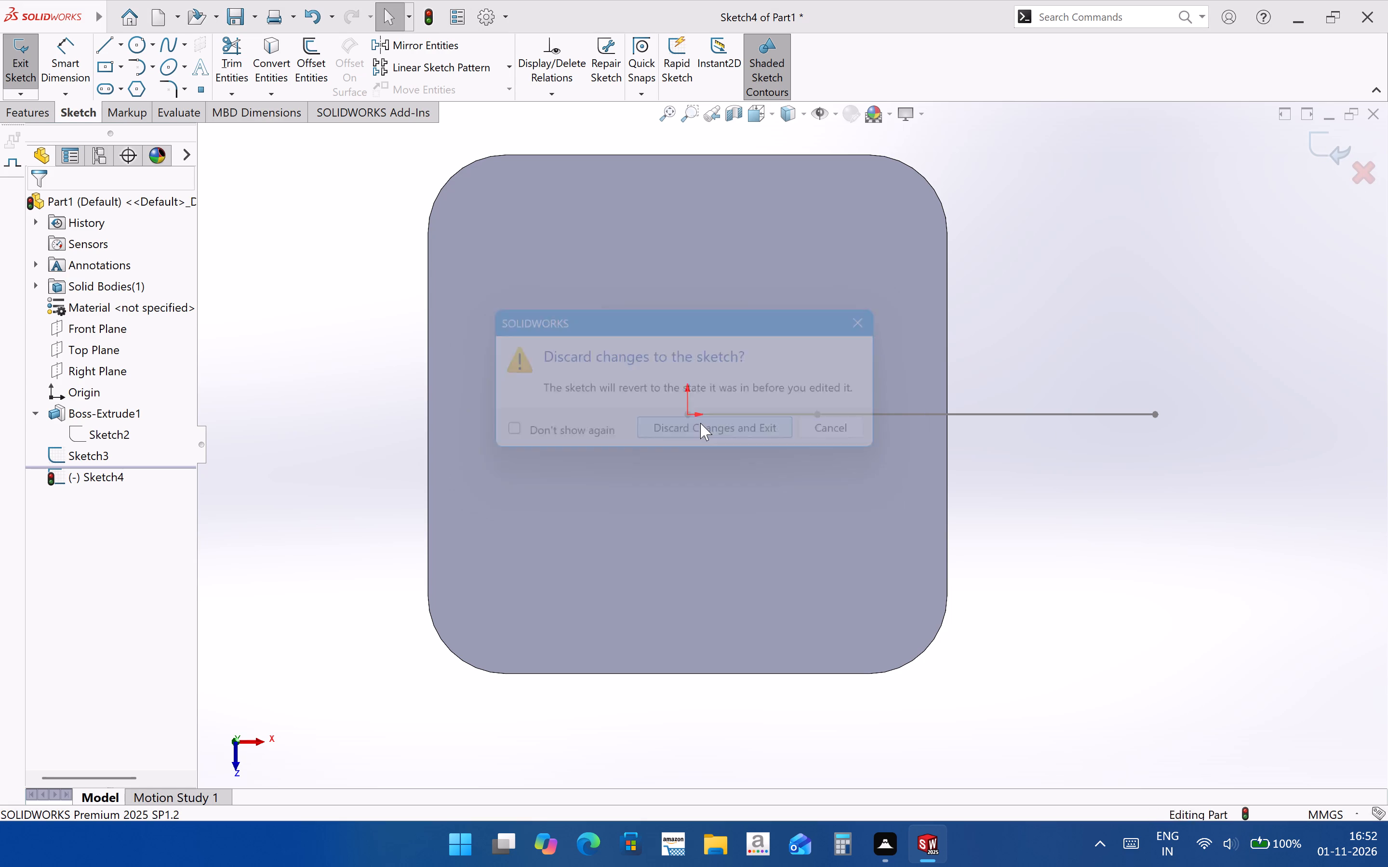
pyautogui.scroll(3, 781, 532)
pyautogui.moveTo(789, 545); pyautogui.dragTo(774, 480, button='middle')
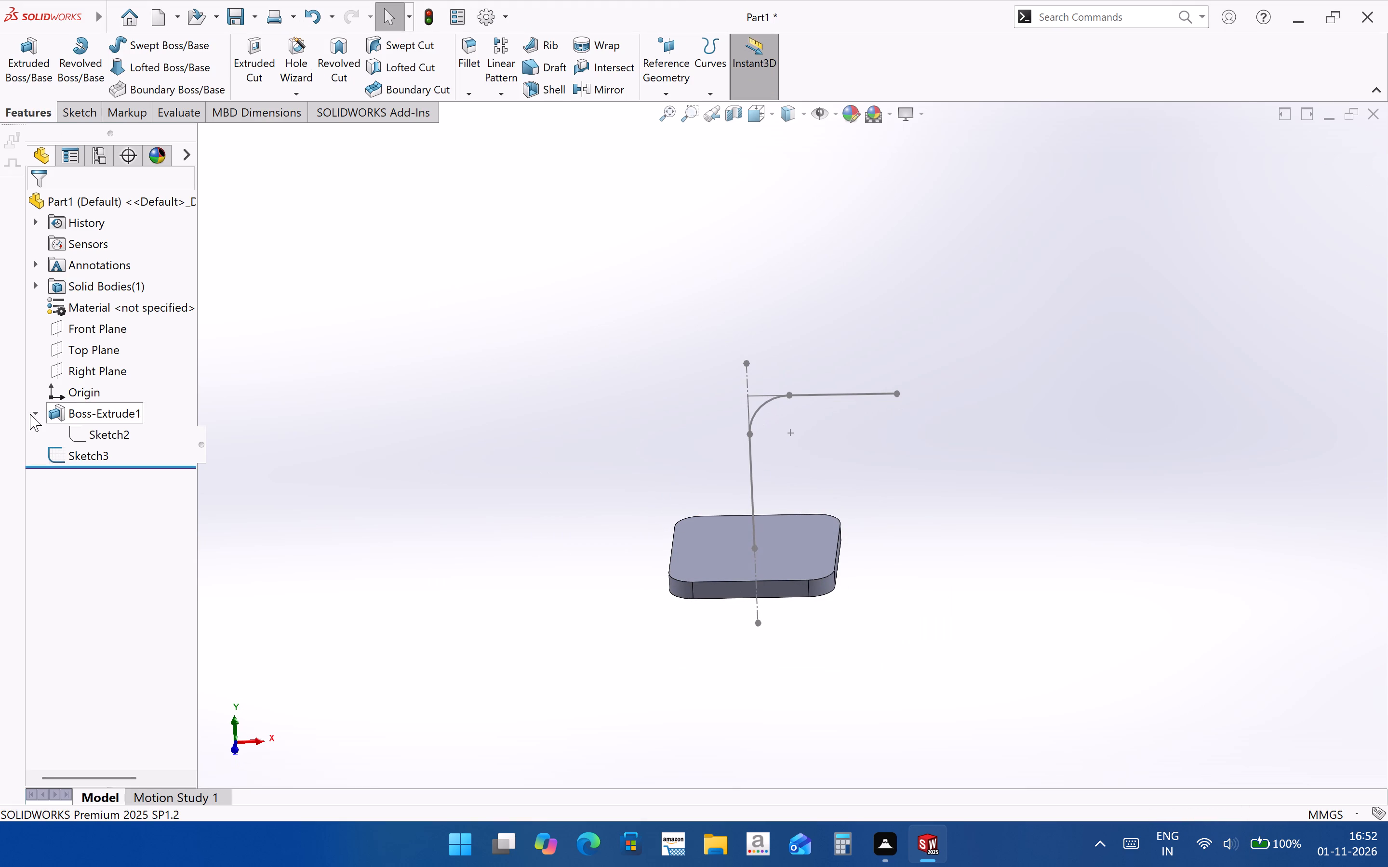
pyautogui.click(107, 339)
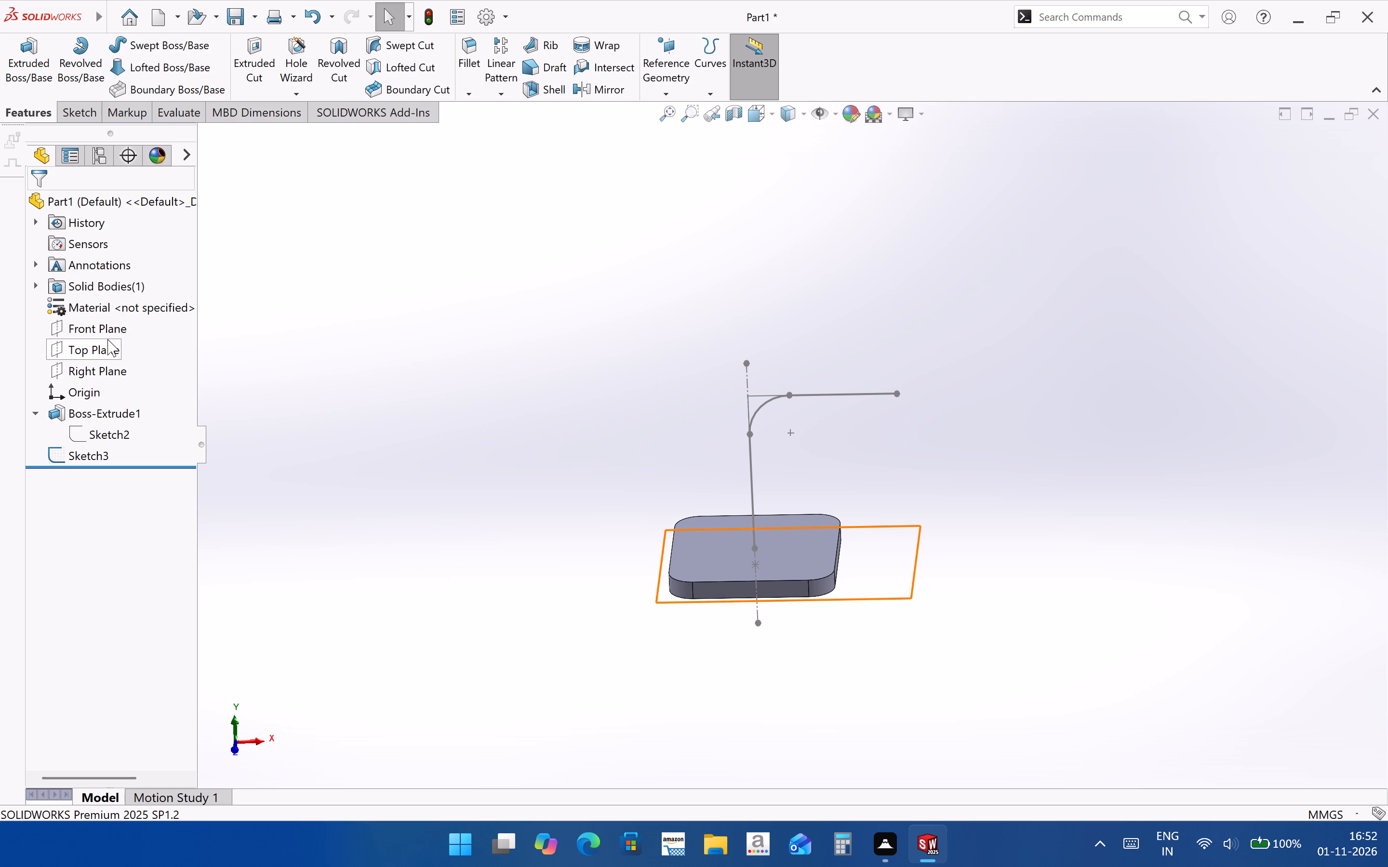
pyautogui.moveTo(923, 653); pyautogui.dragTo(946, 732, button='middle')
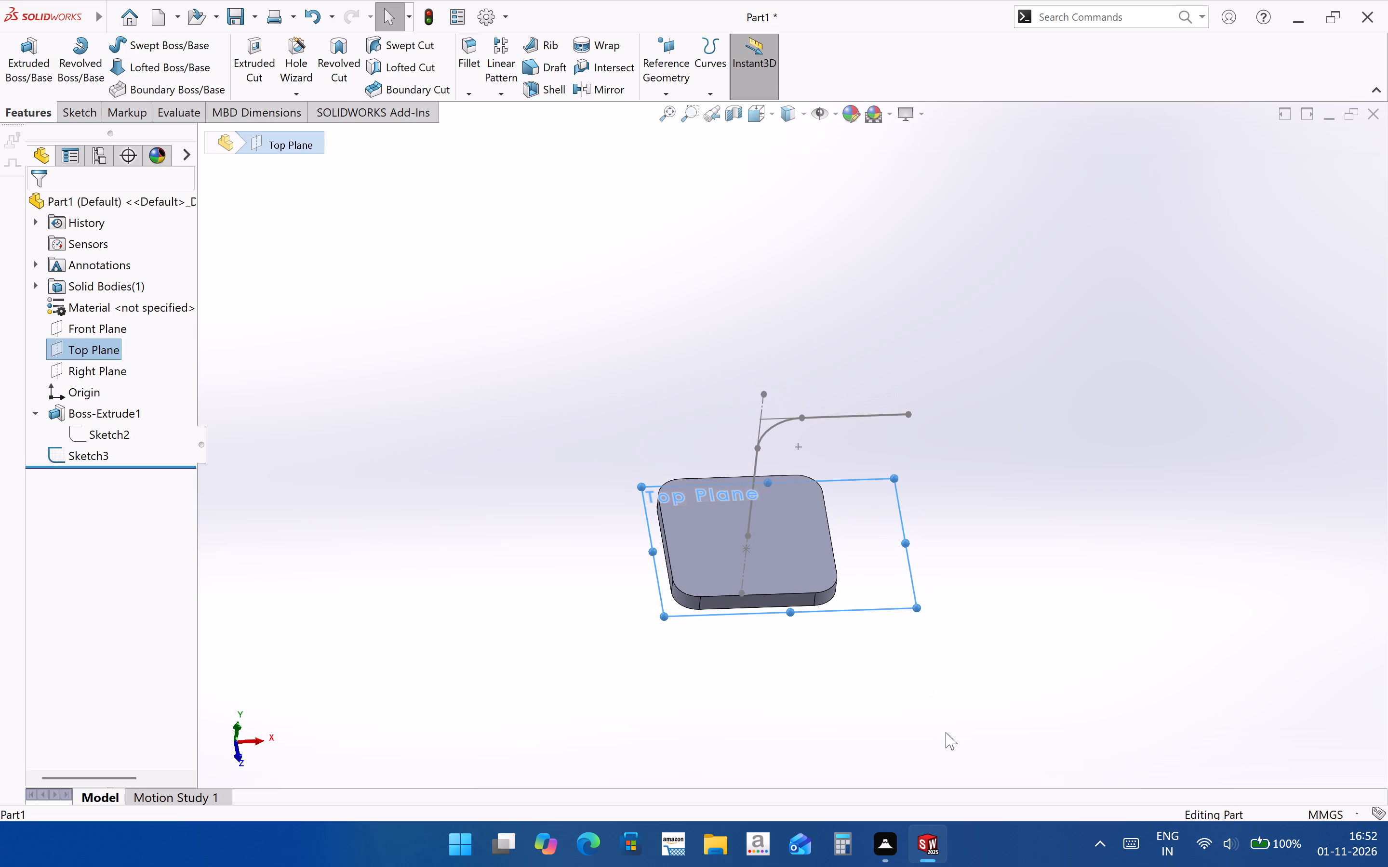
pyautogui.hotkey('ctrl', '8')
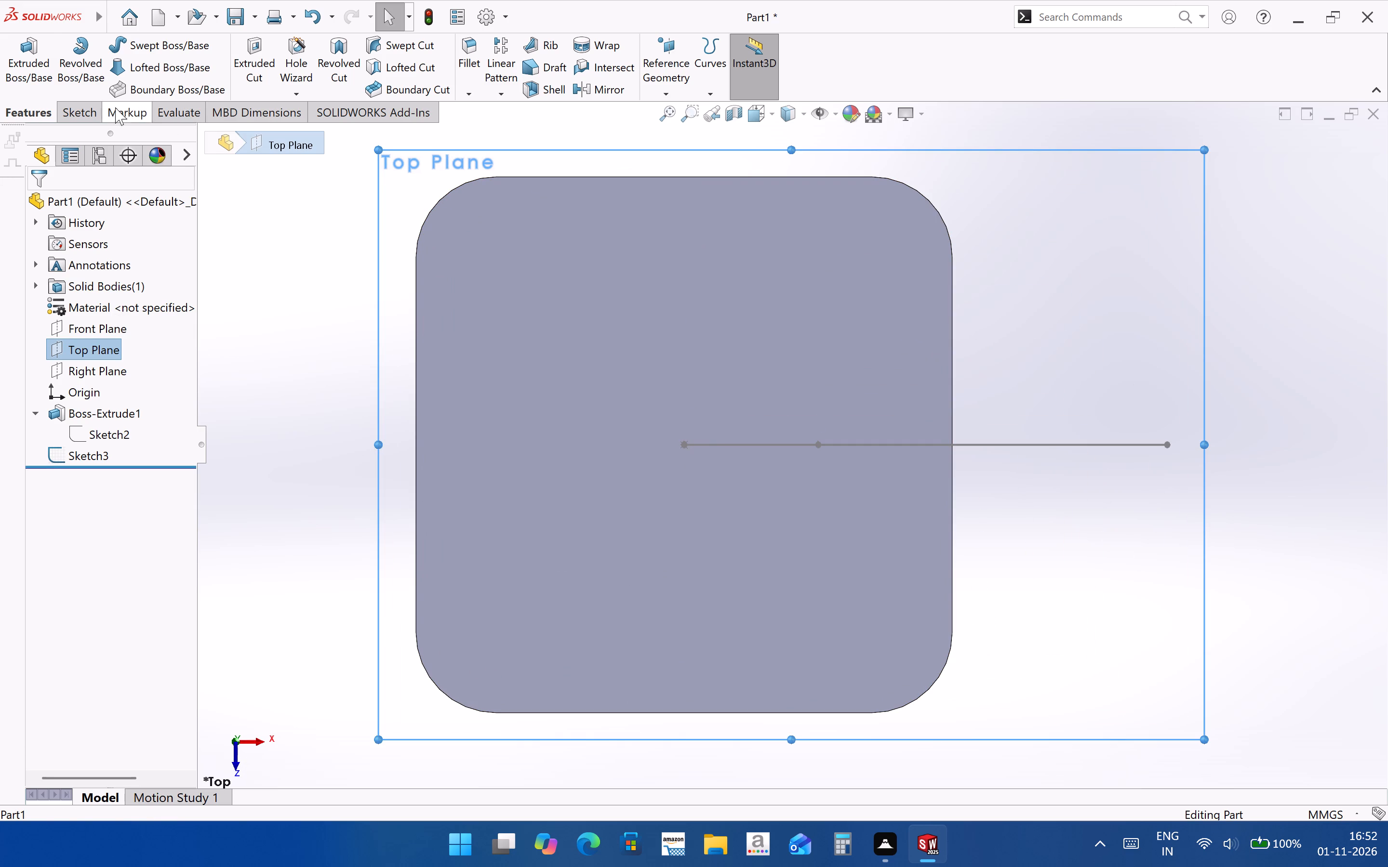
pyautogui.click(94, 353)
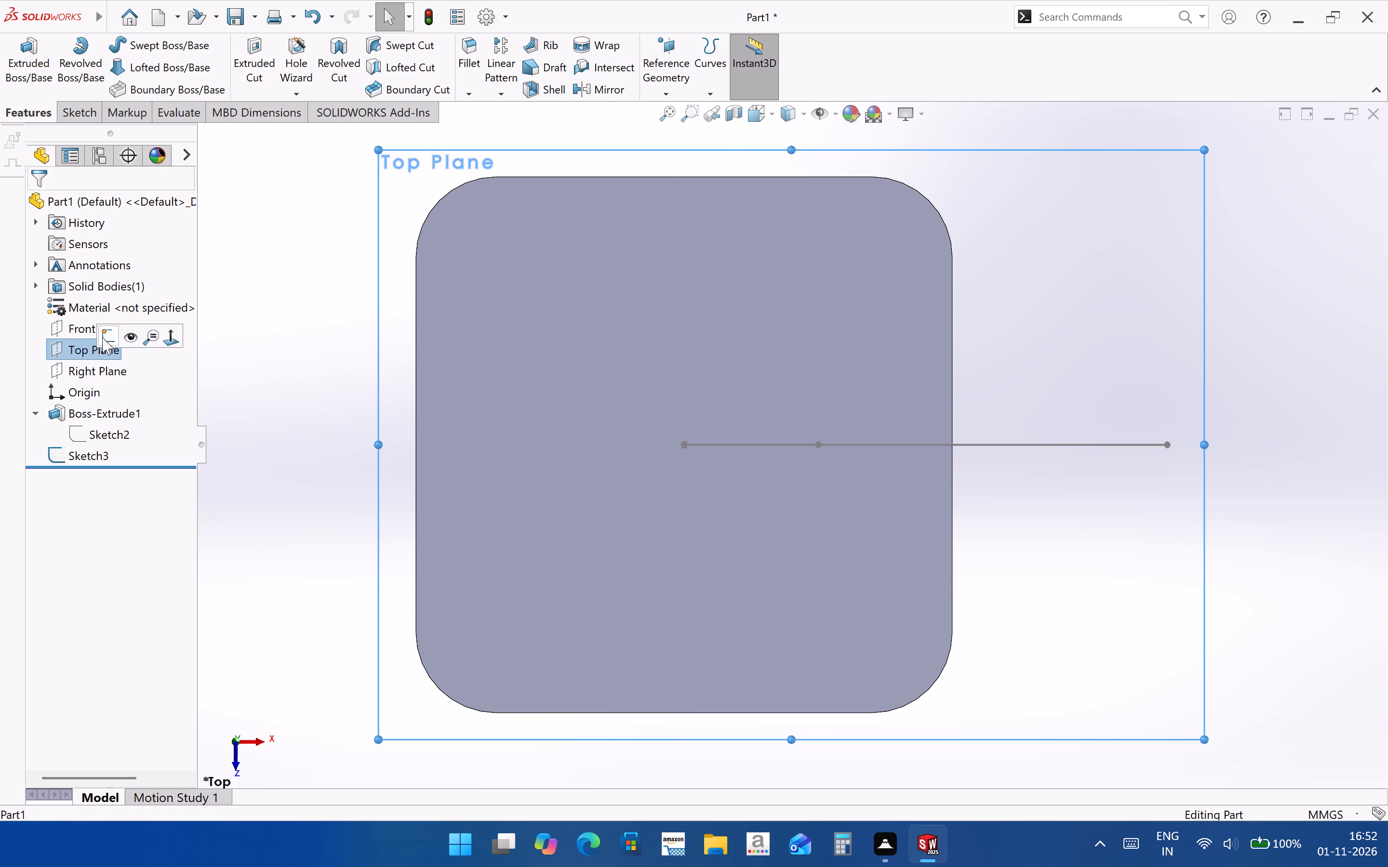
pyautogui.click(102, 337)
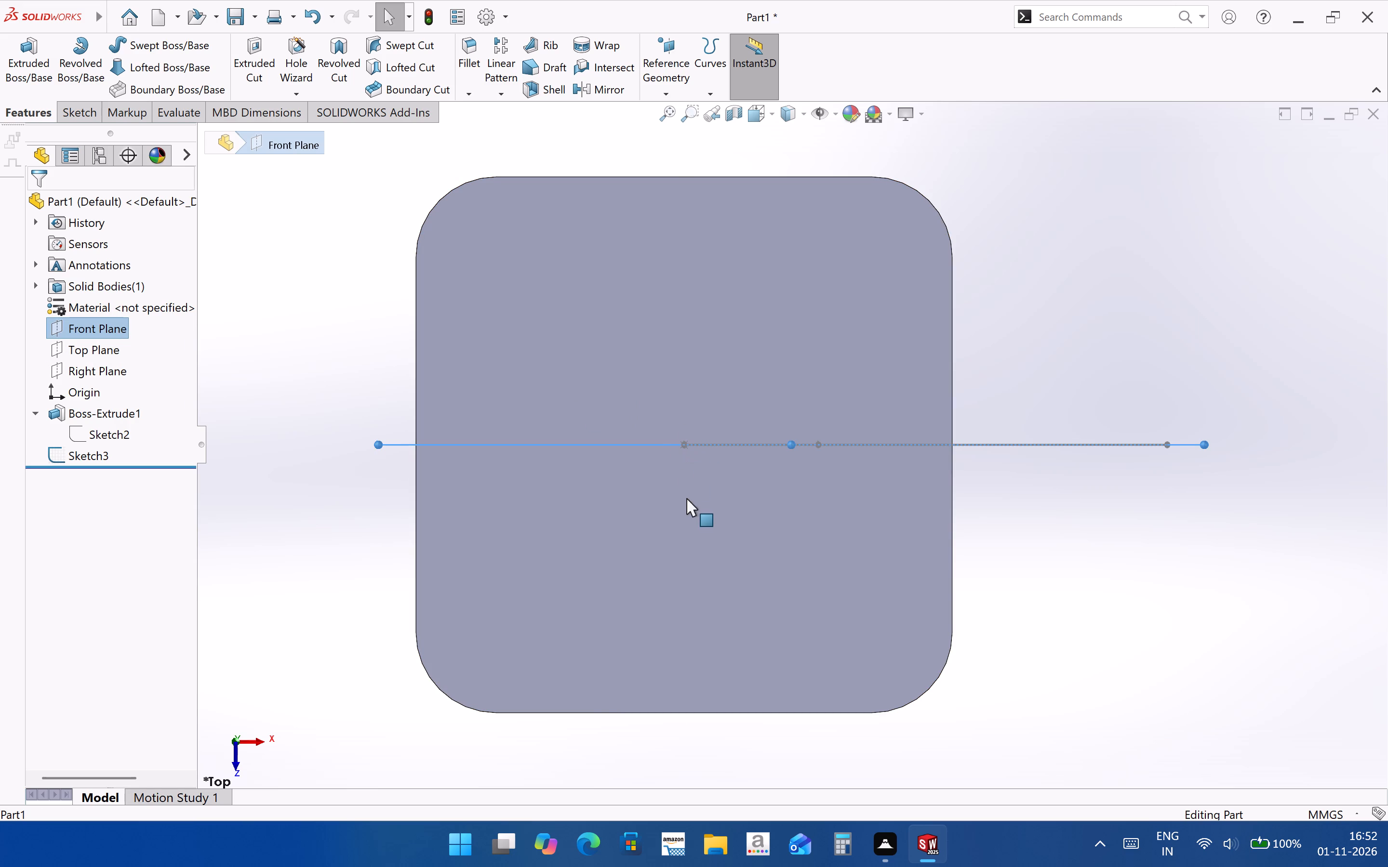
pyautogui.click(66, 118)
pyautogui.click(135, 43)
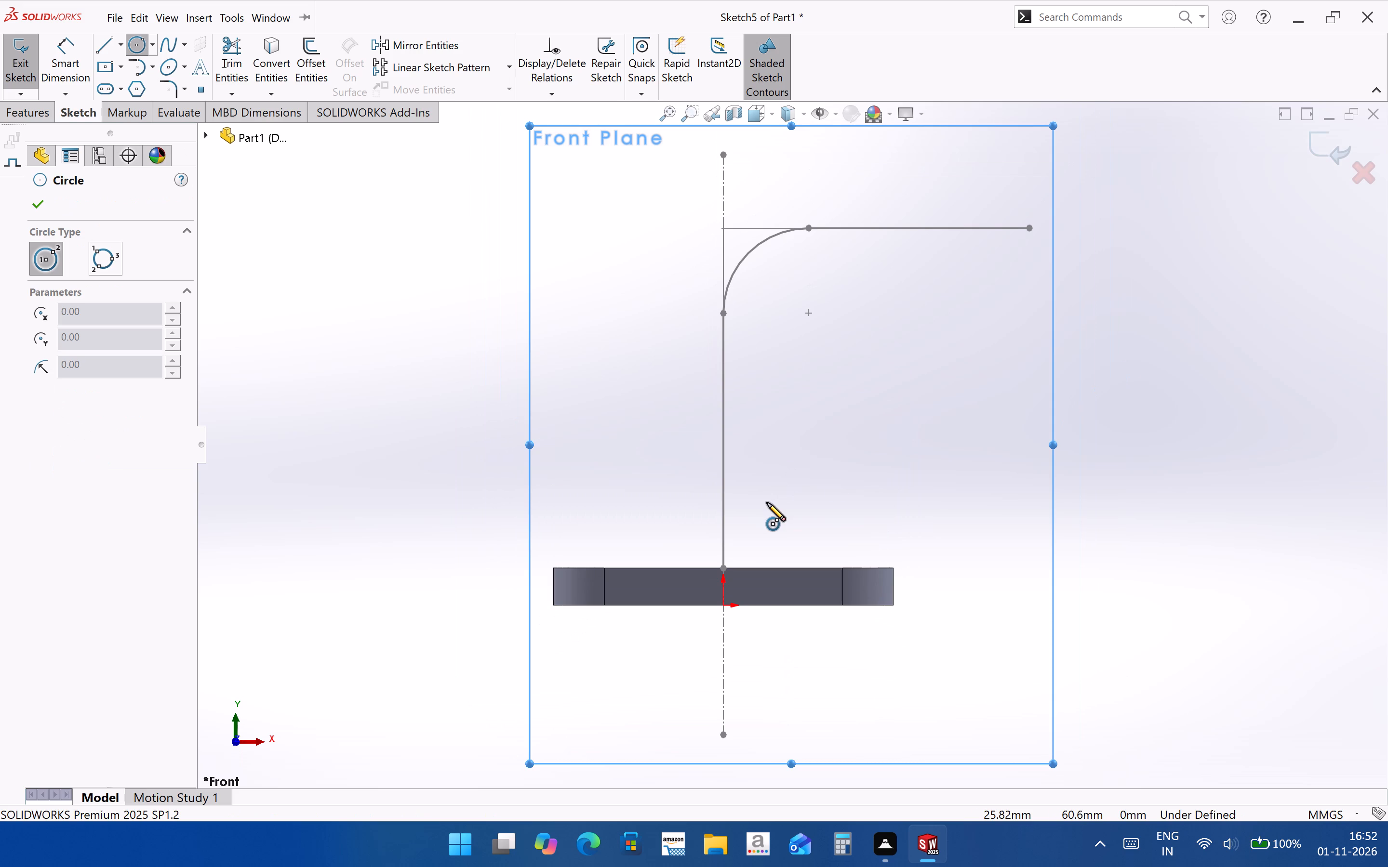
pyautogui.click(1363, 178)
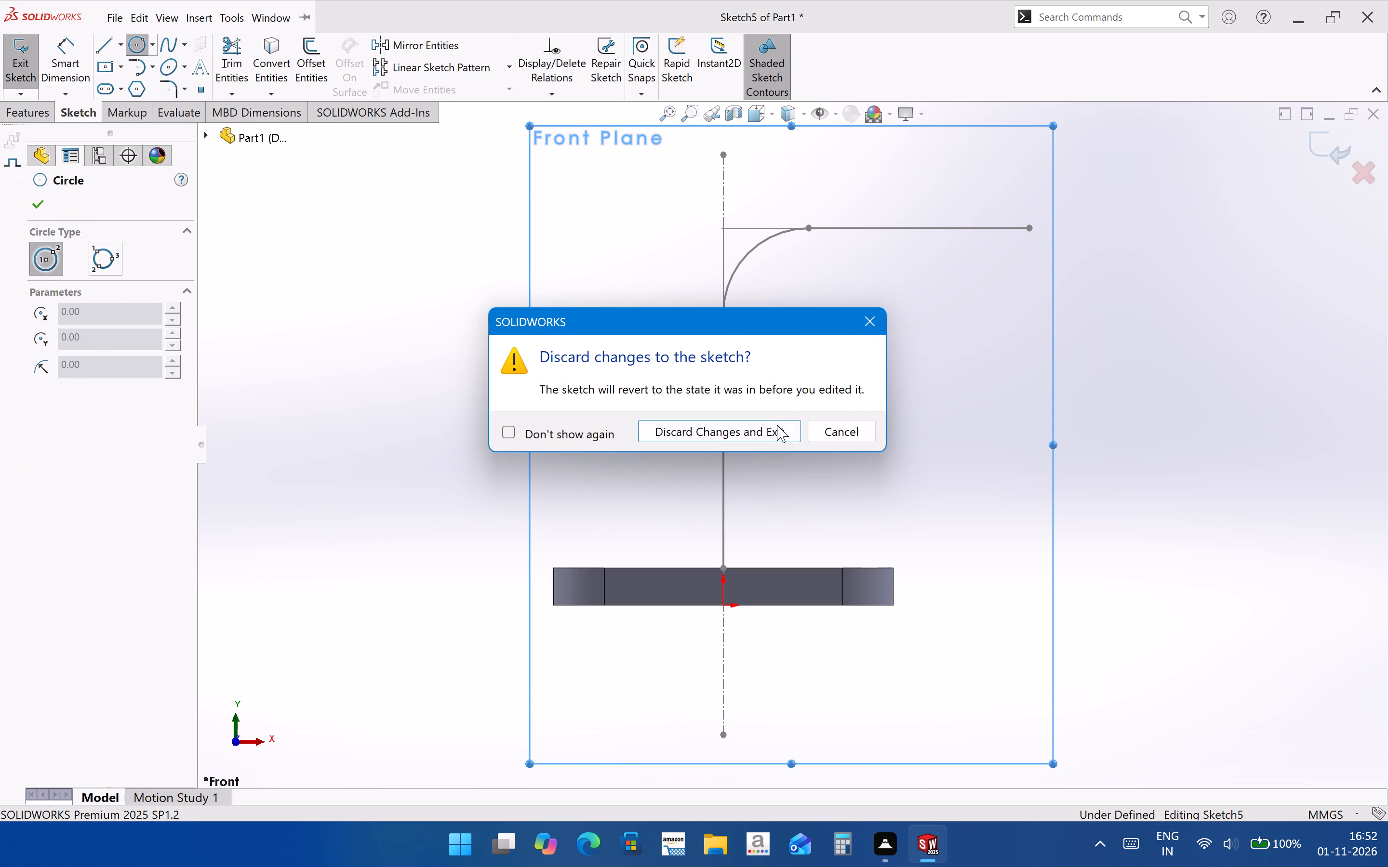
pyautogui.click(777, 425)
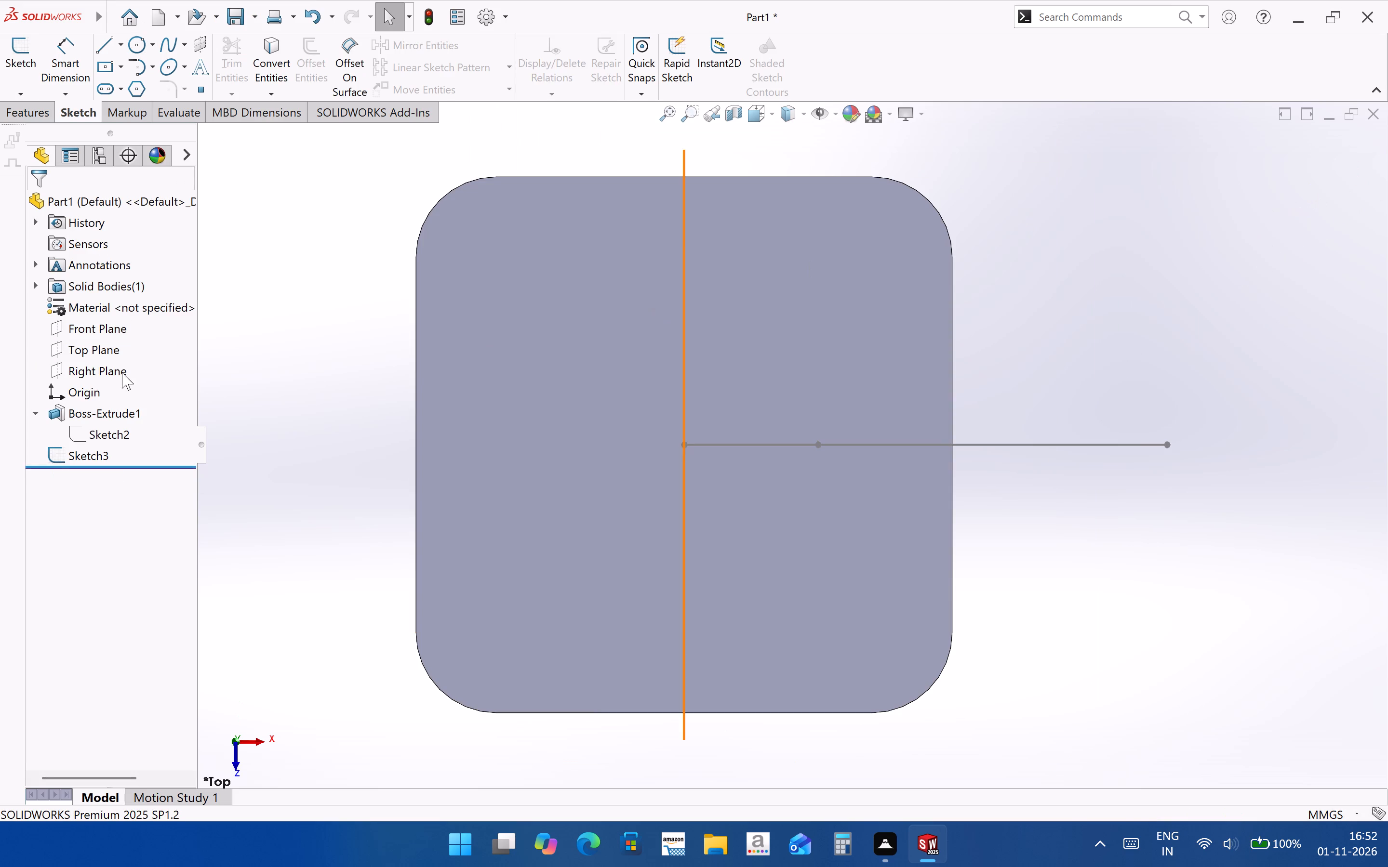
# Start a sketch on the Top Plane and draw a circle of about 73 mm diameter centred on the origin.
pyautogui.click(110, 353)
pyautogui.click(129, 332)
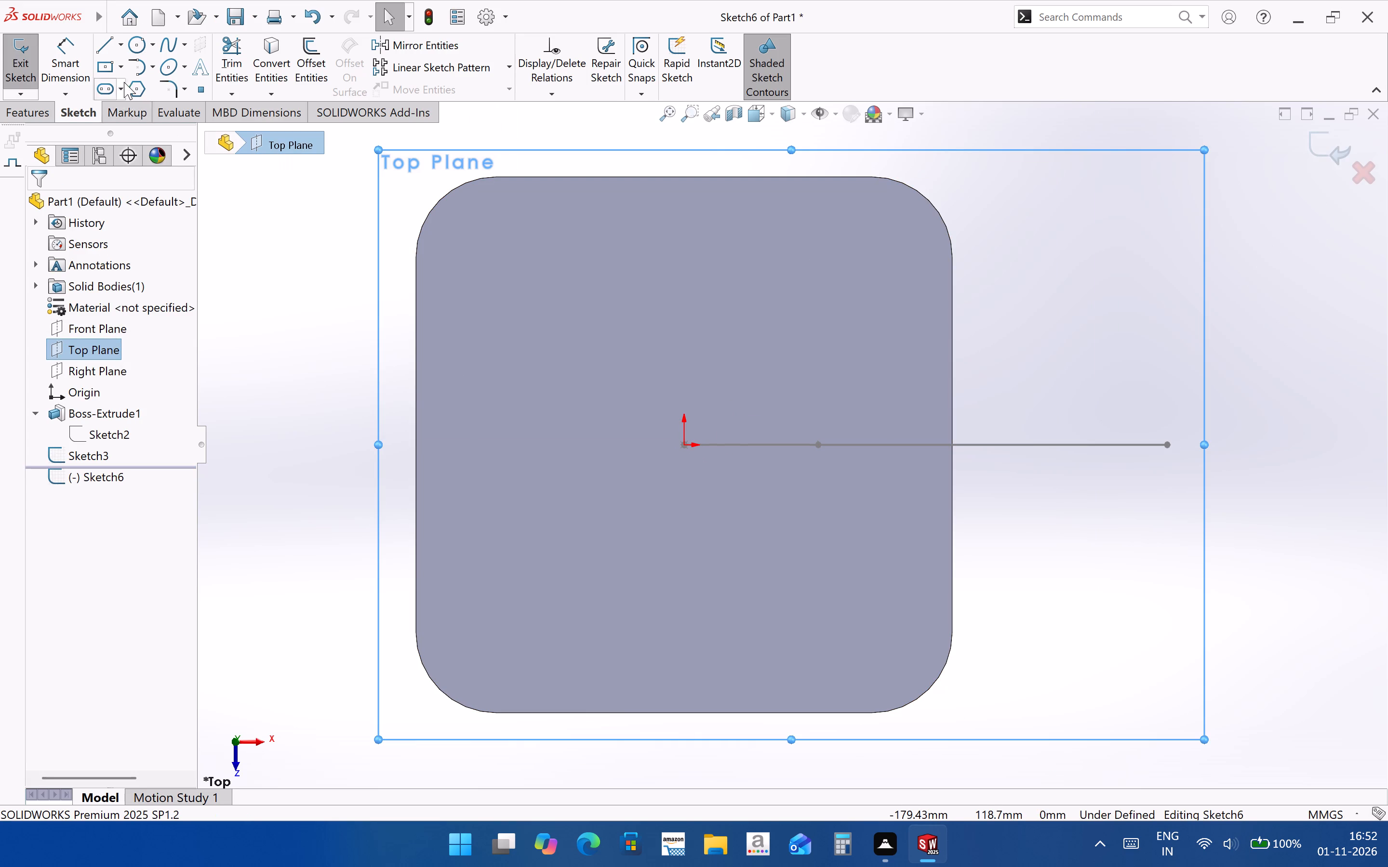
pyautogui.click(133, 38)
pyautogui.click(682, 443)
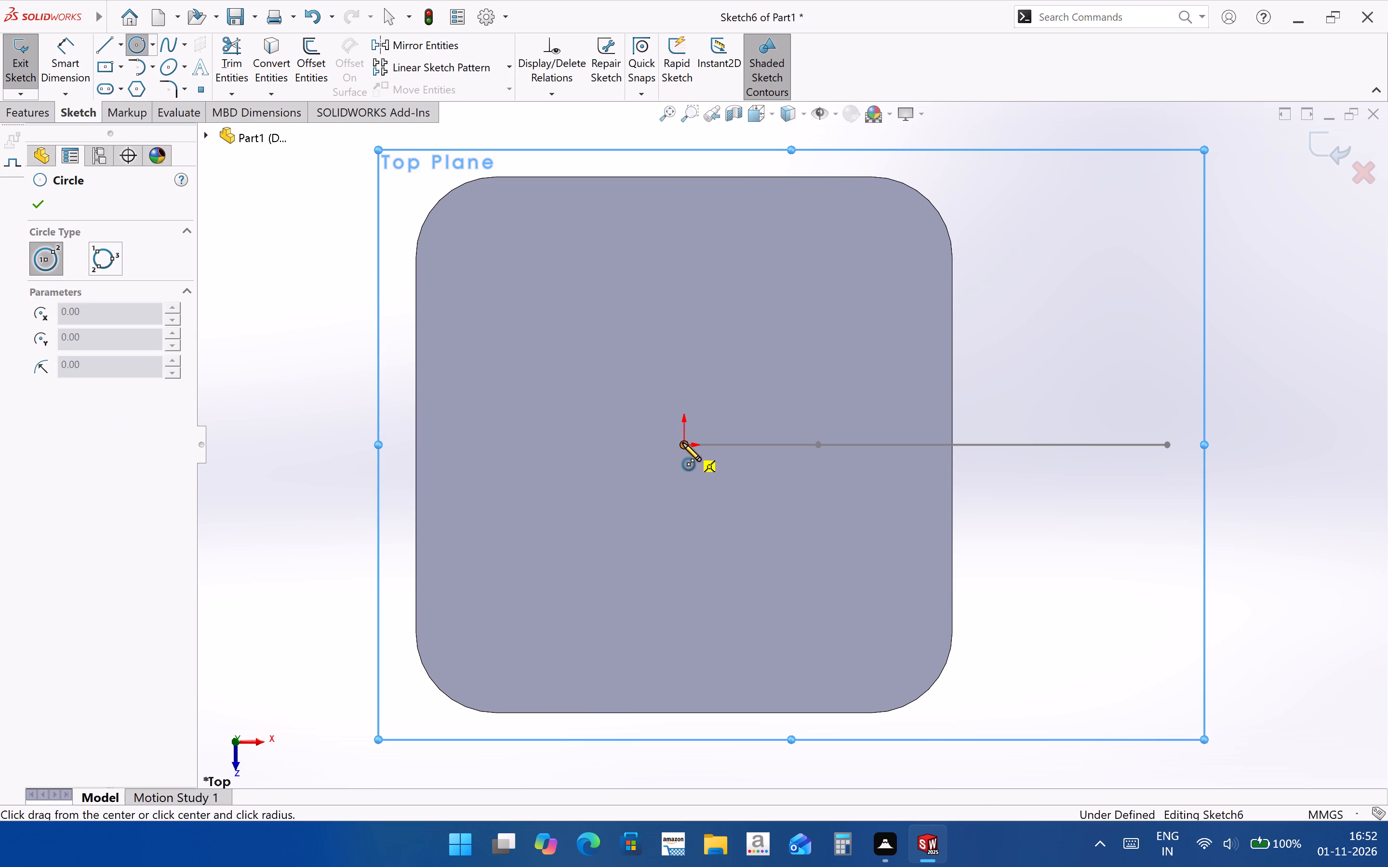
pyautogui.click(731, 358)
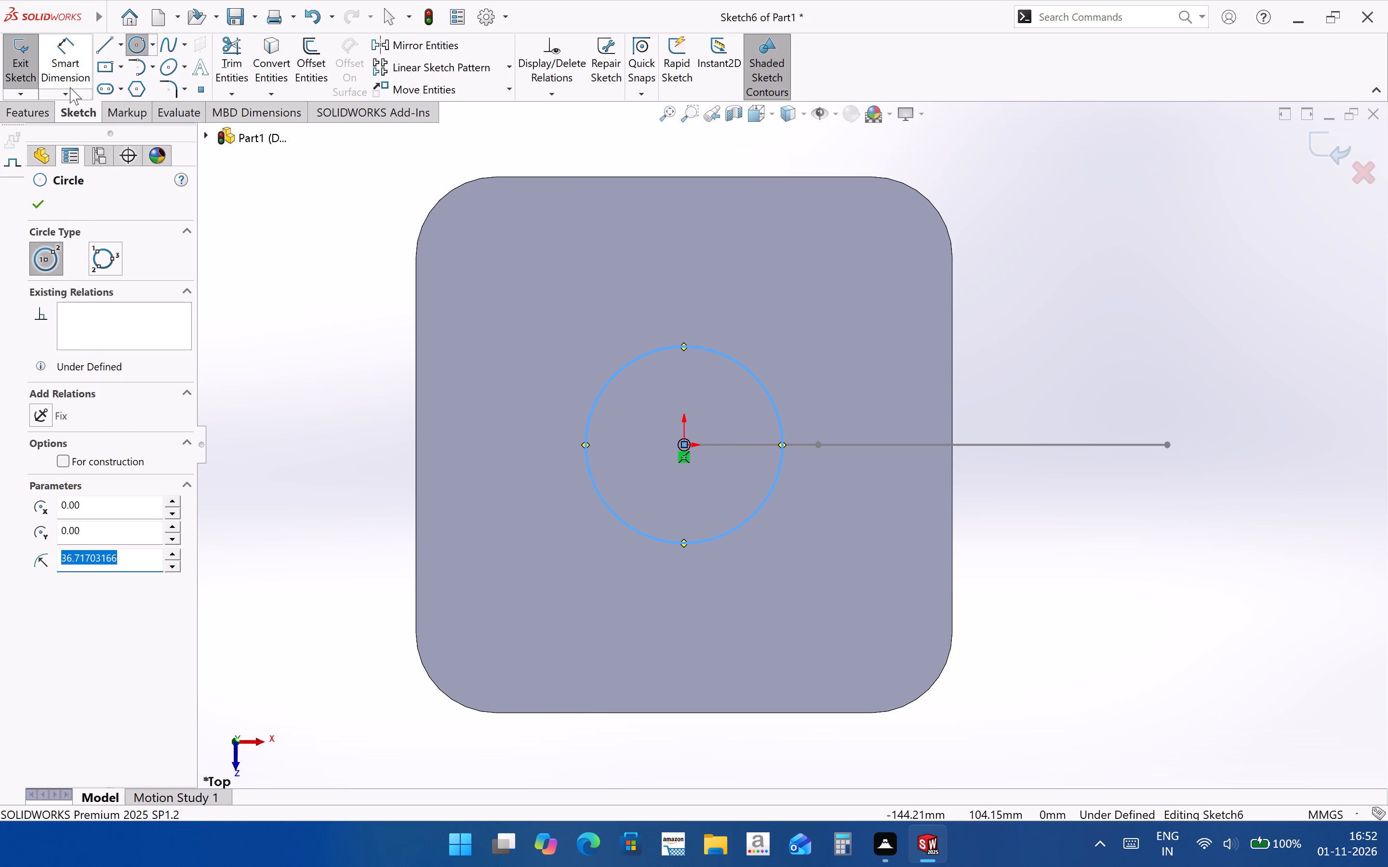
# Dimension the circle's diameter as 123 mm.
pyautogui.click(70, 87)
pyautogui.click(768, 395)
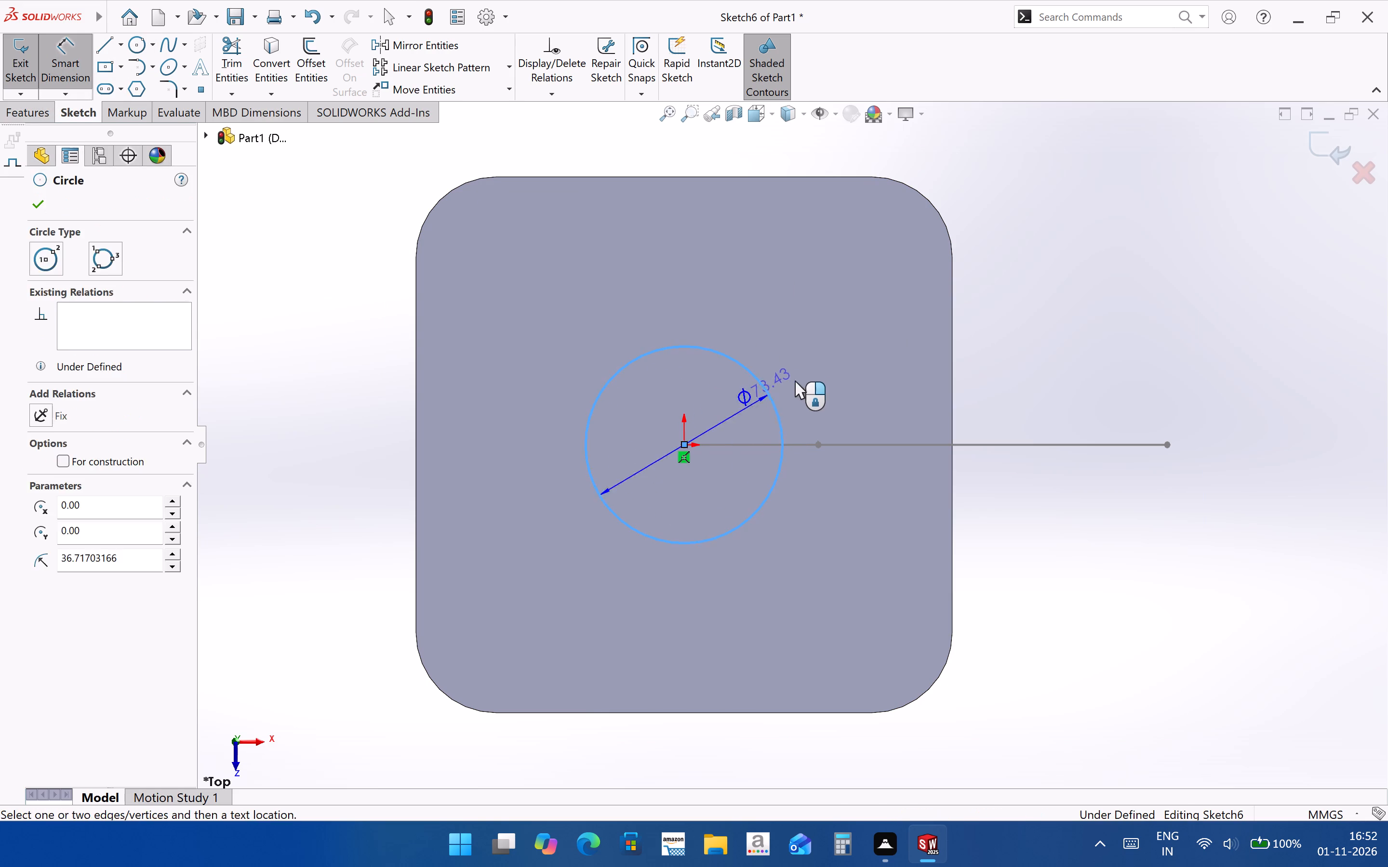
pyautogui.click(799, 378)
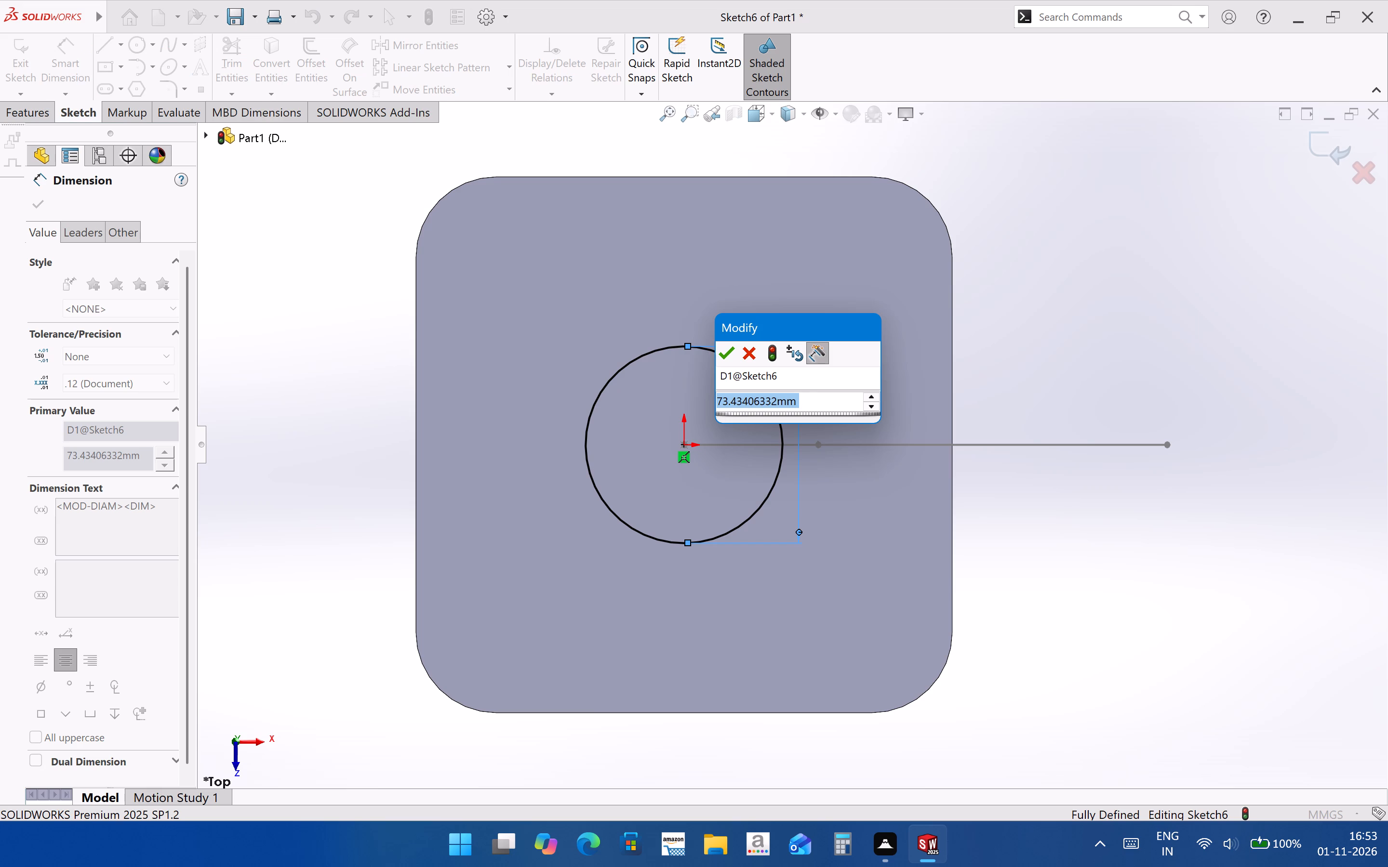
pyautogui.write('61')
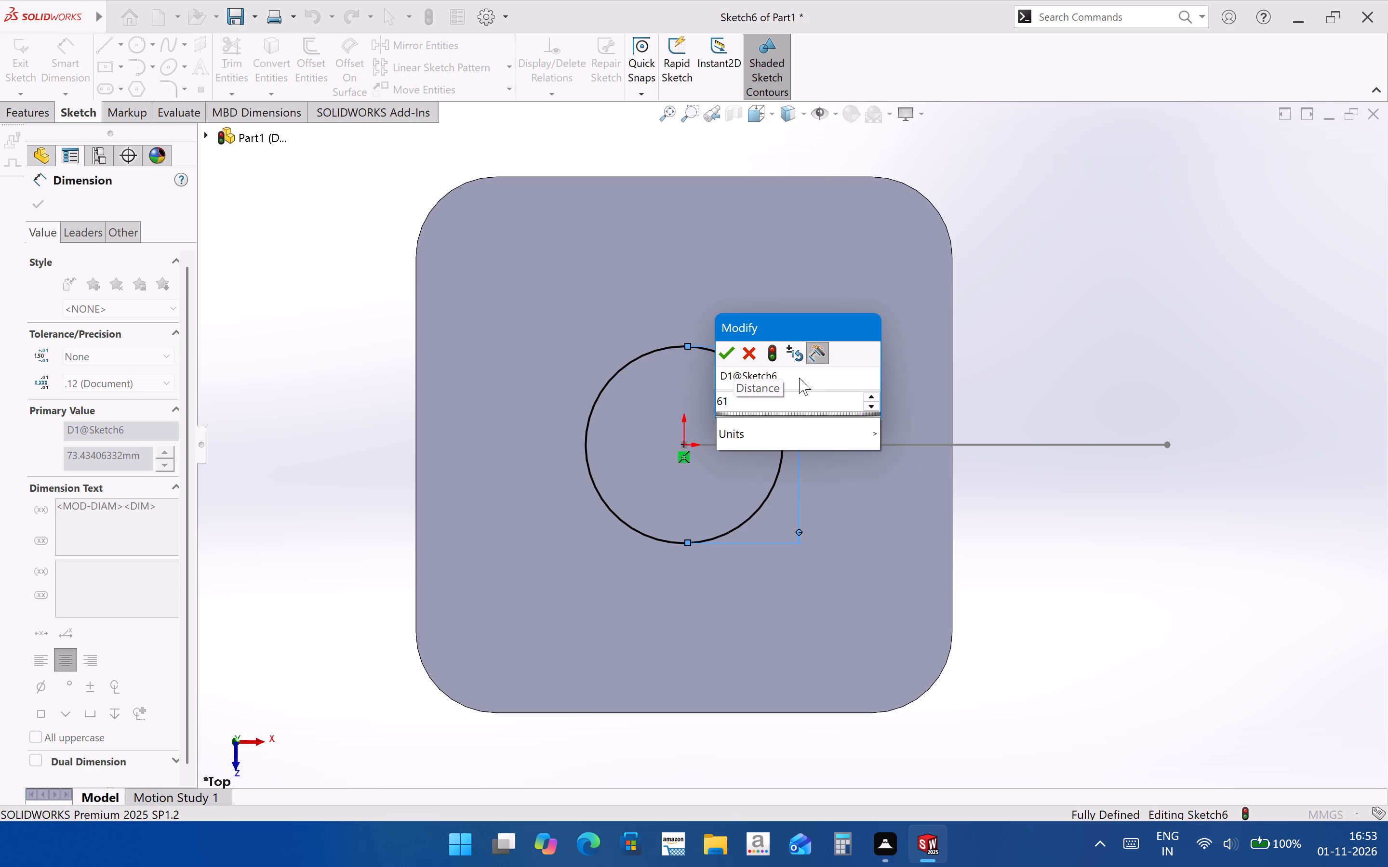
pyautogui.write('.5')
pyautogui.press('0')
pyautogui.hotkey('shift', '+')
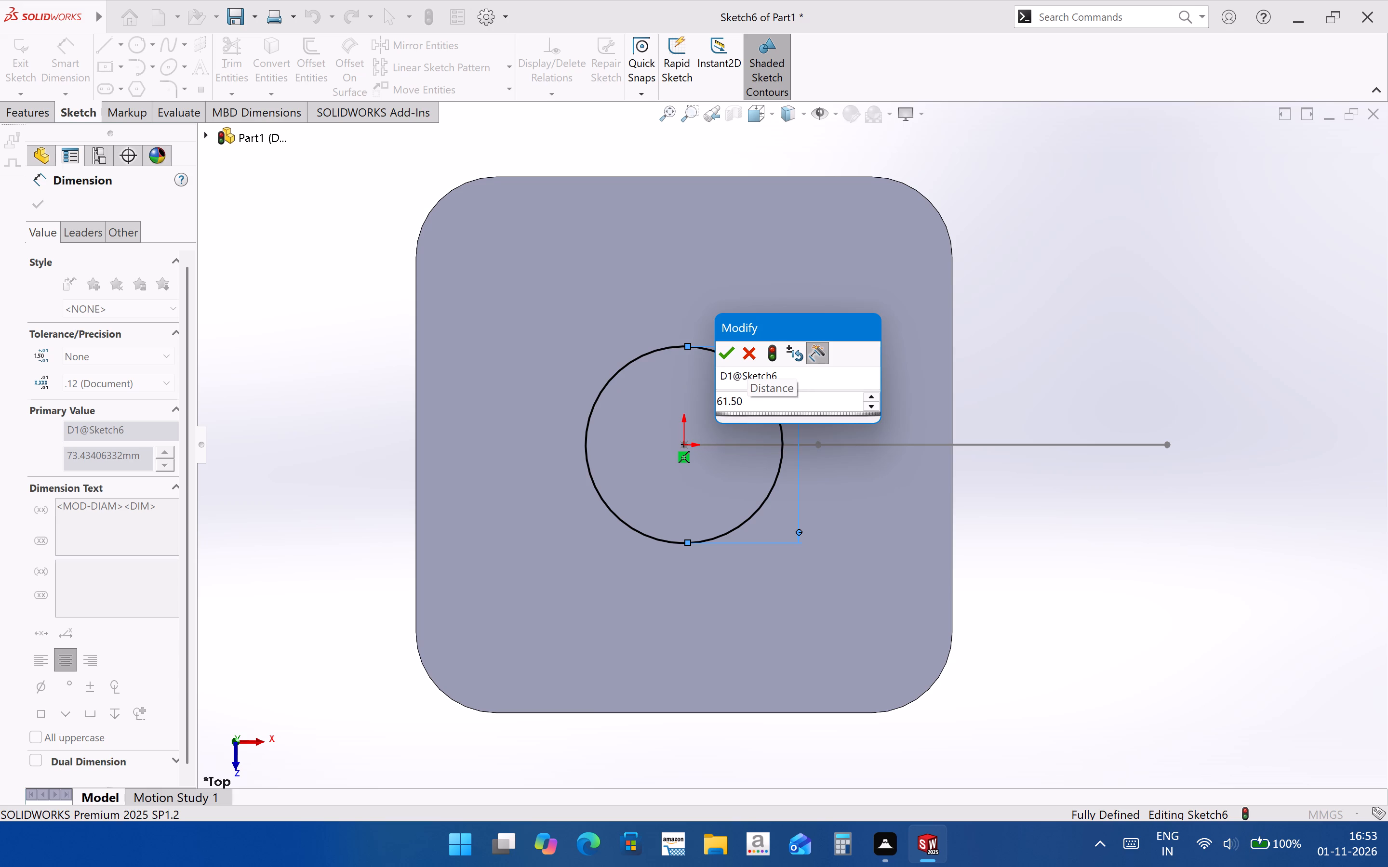
pyautogui.write('61.50')
pyautogui.press('Return')
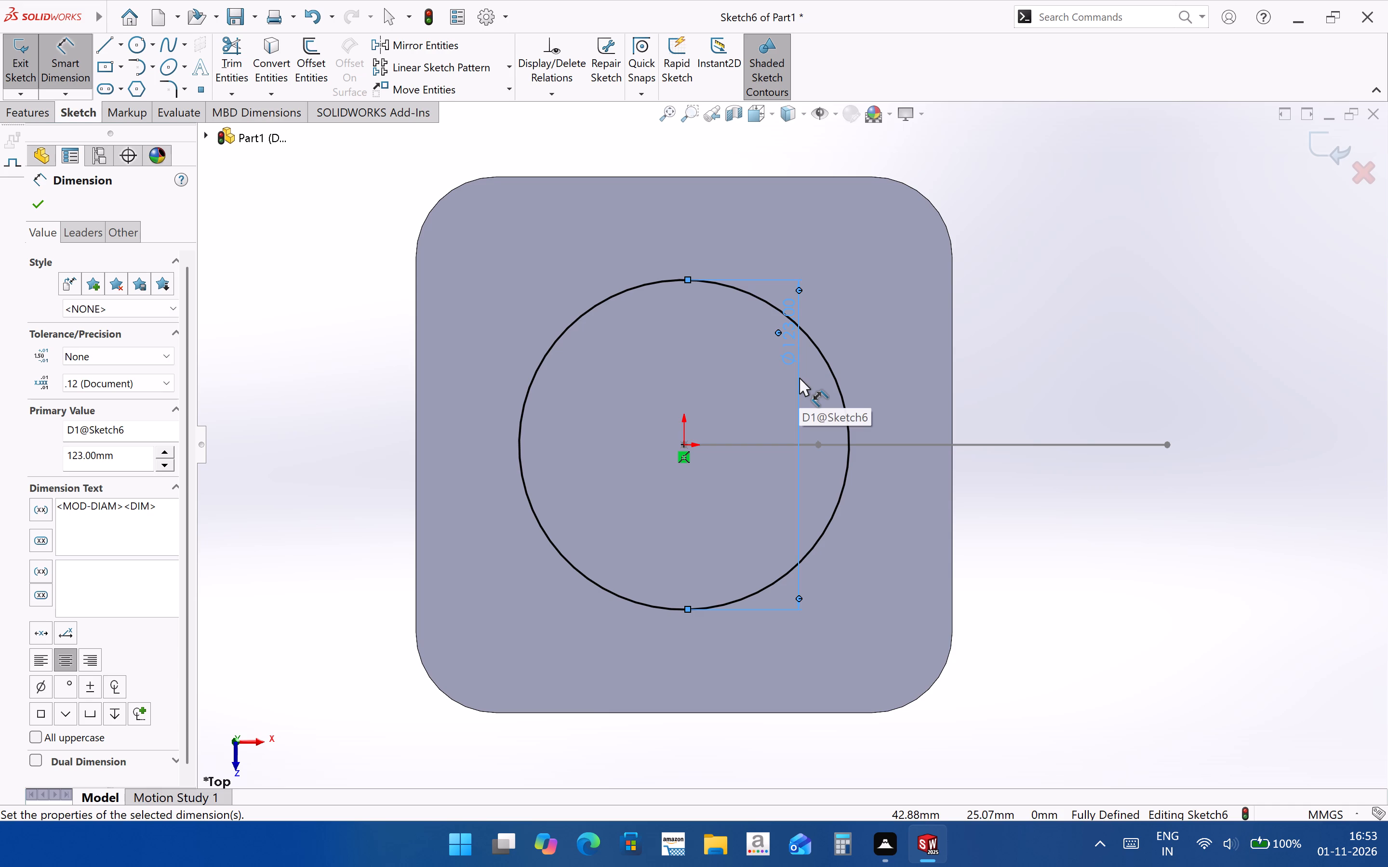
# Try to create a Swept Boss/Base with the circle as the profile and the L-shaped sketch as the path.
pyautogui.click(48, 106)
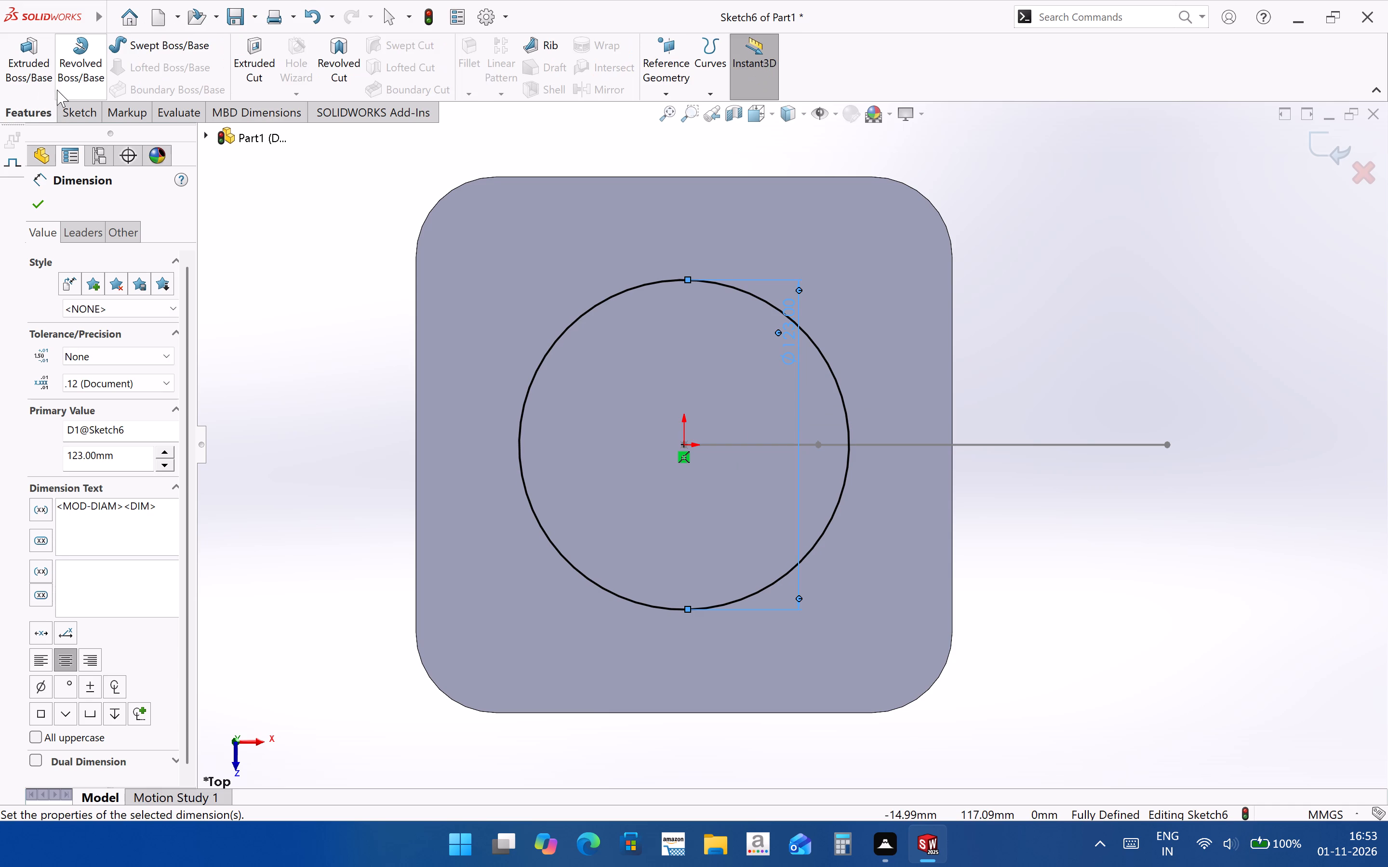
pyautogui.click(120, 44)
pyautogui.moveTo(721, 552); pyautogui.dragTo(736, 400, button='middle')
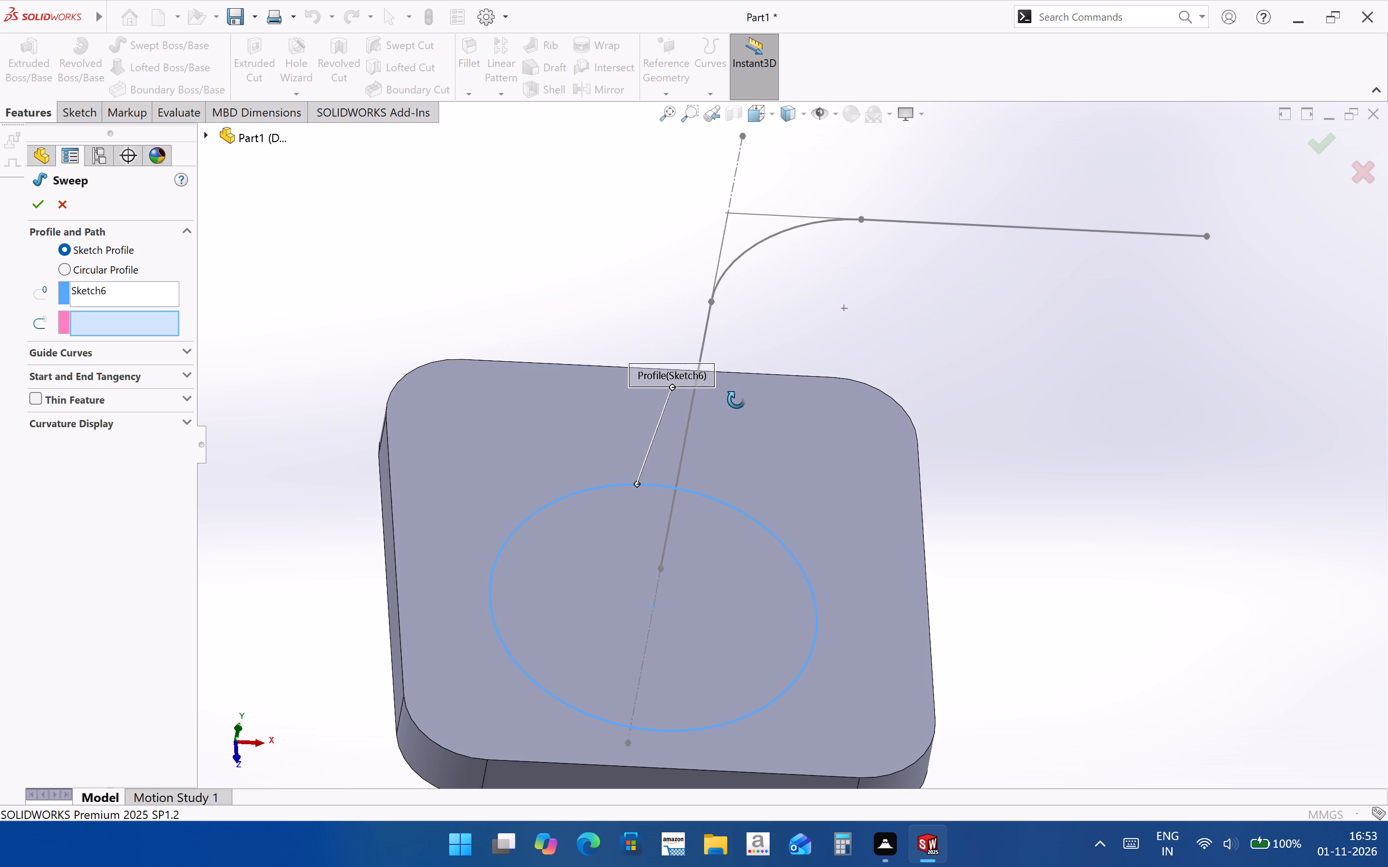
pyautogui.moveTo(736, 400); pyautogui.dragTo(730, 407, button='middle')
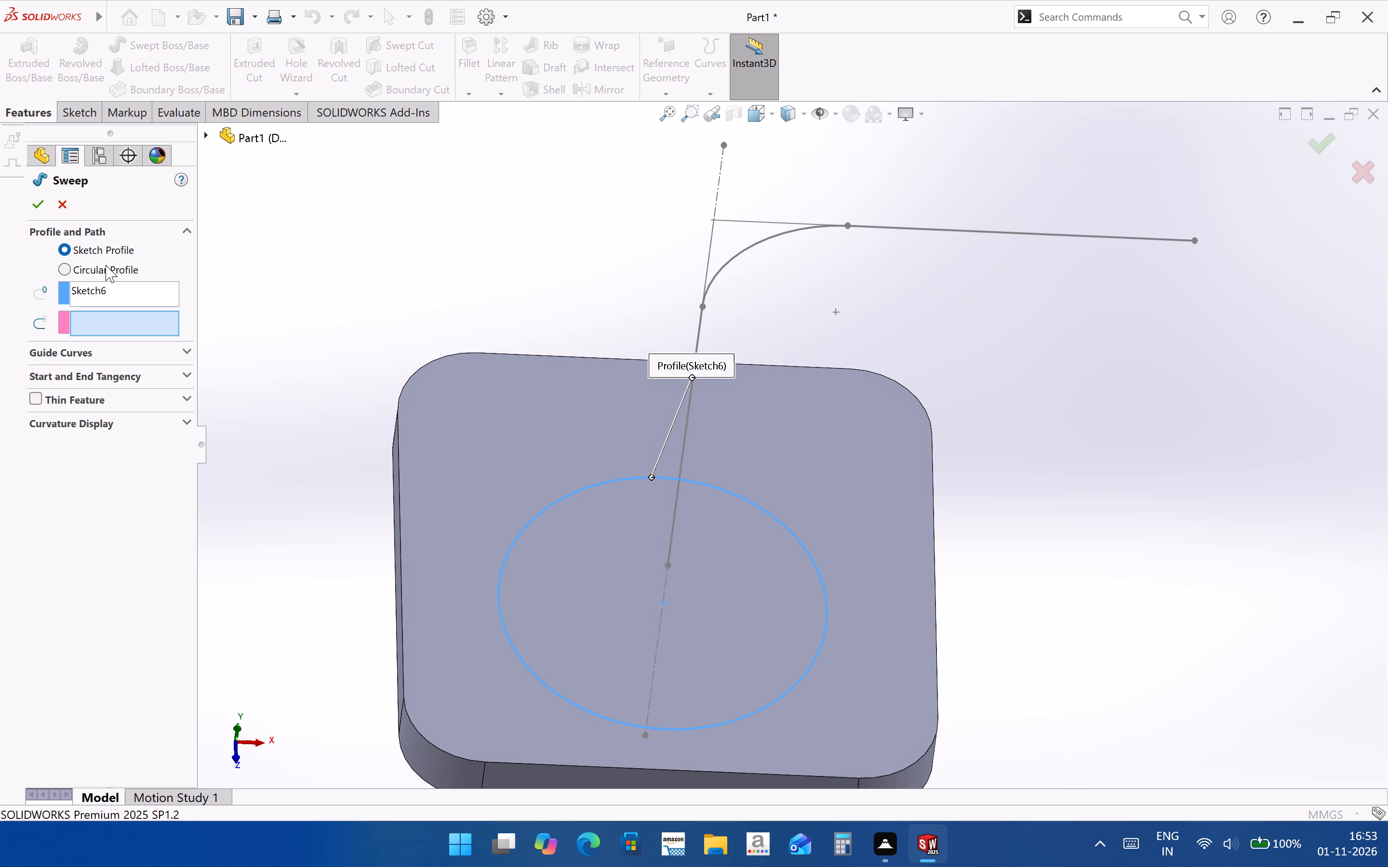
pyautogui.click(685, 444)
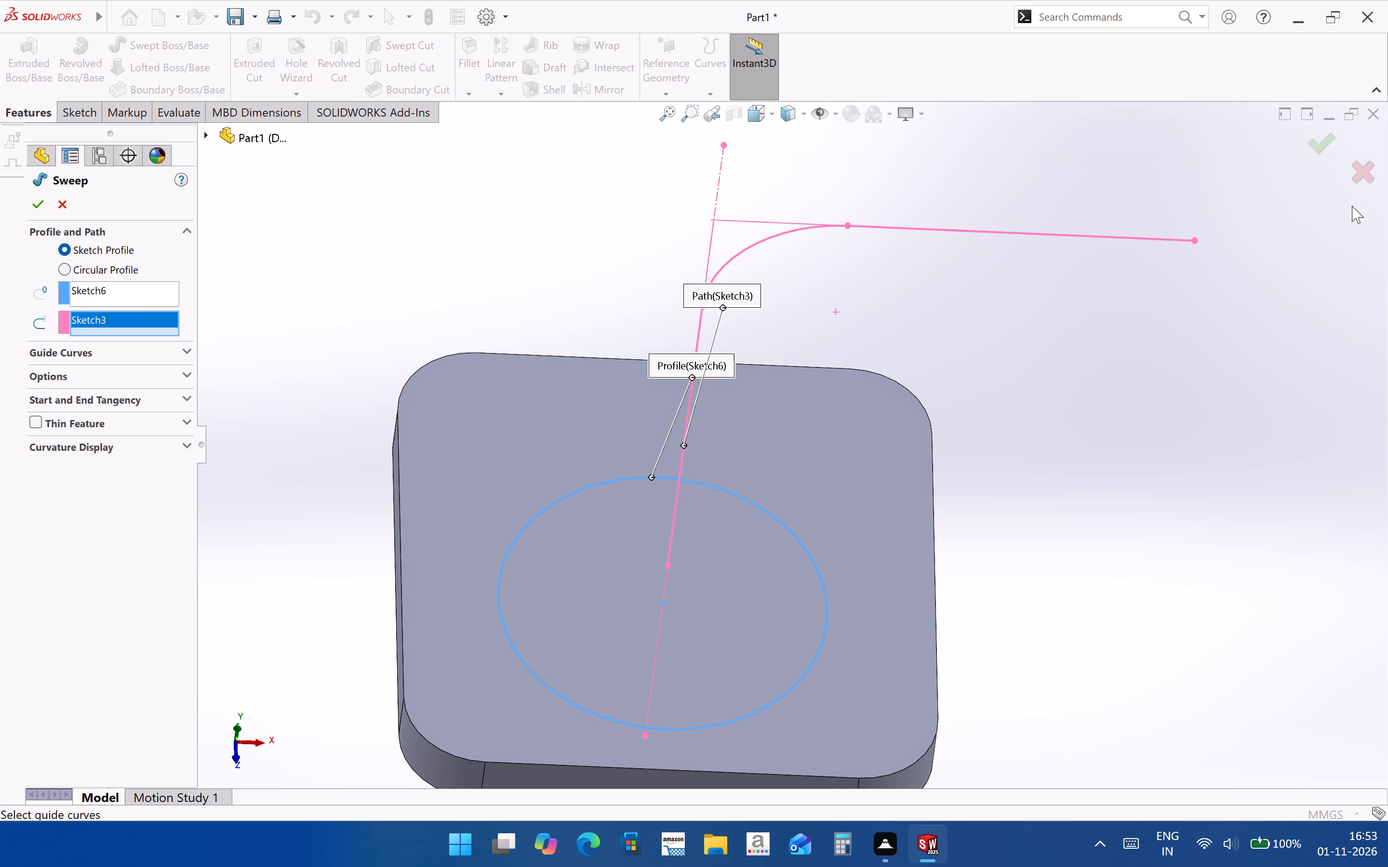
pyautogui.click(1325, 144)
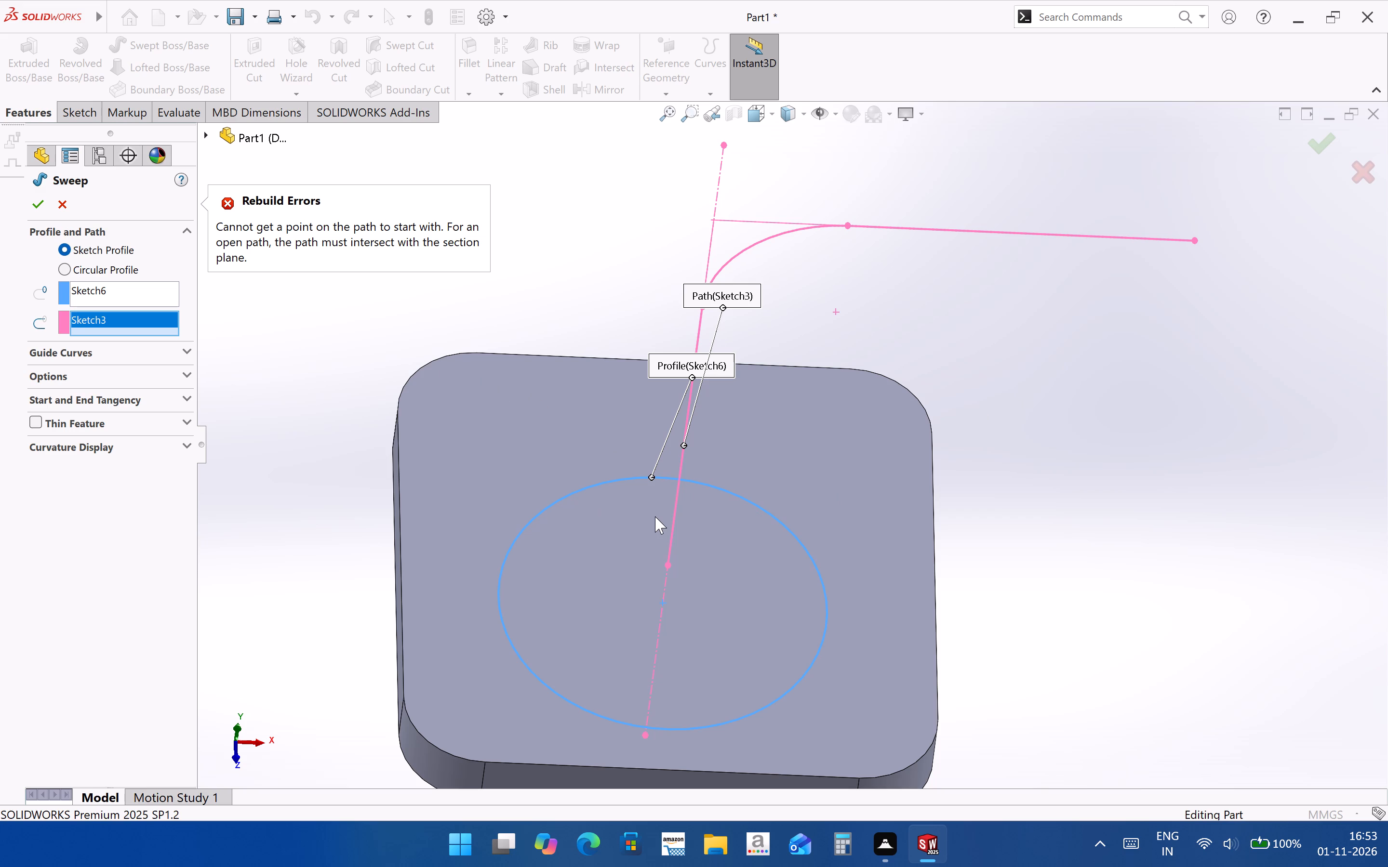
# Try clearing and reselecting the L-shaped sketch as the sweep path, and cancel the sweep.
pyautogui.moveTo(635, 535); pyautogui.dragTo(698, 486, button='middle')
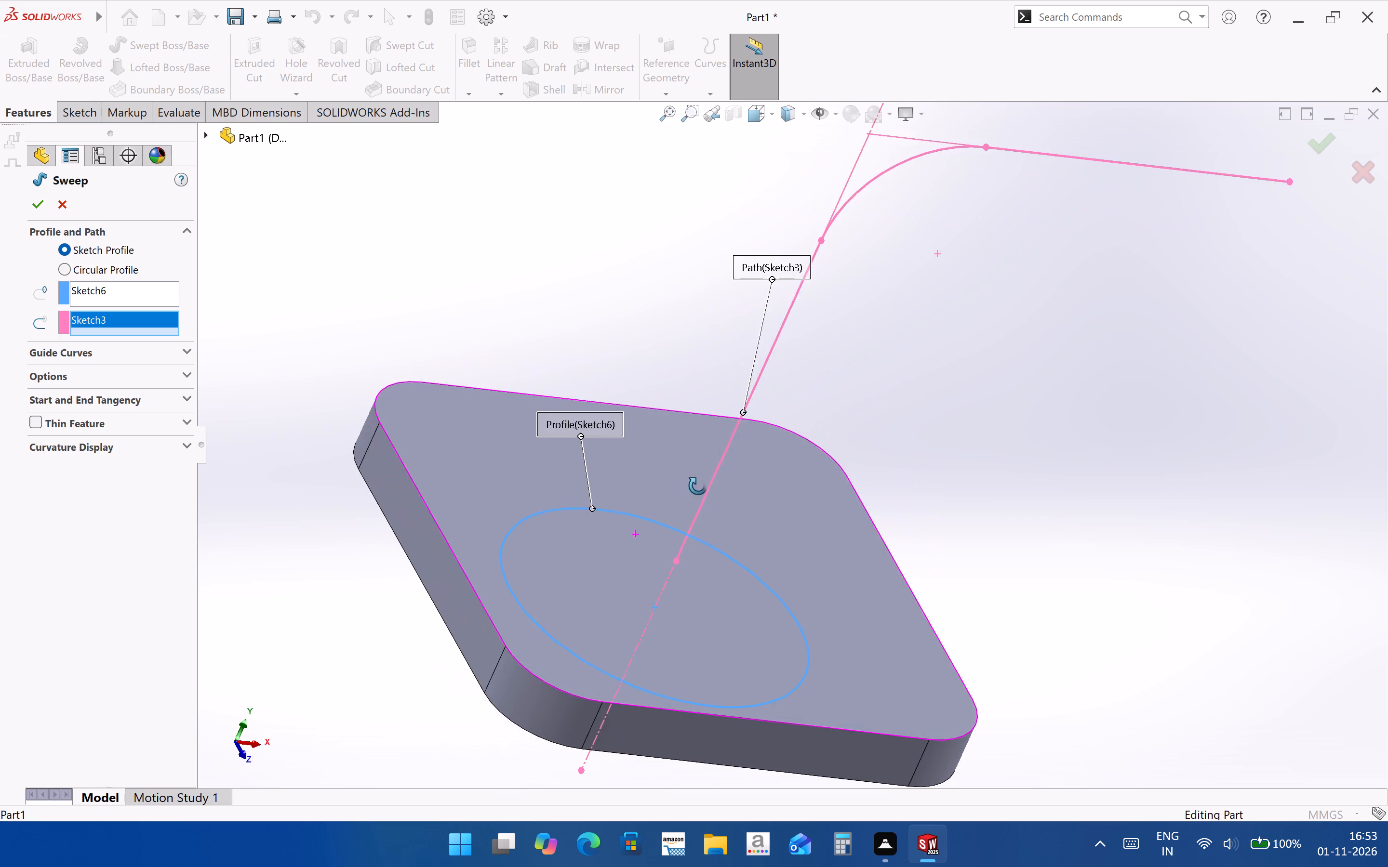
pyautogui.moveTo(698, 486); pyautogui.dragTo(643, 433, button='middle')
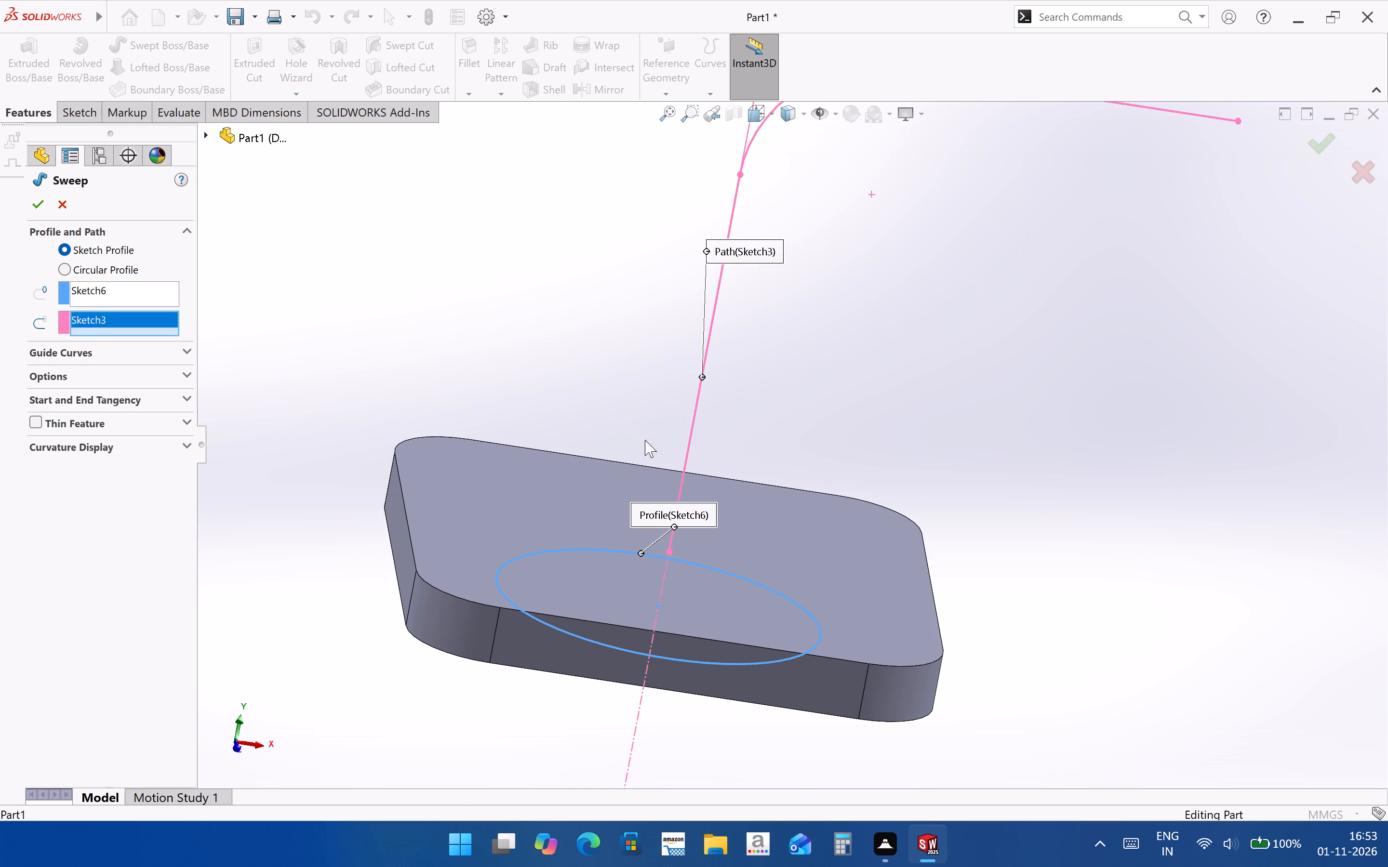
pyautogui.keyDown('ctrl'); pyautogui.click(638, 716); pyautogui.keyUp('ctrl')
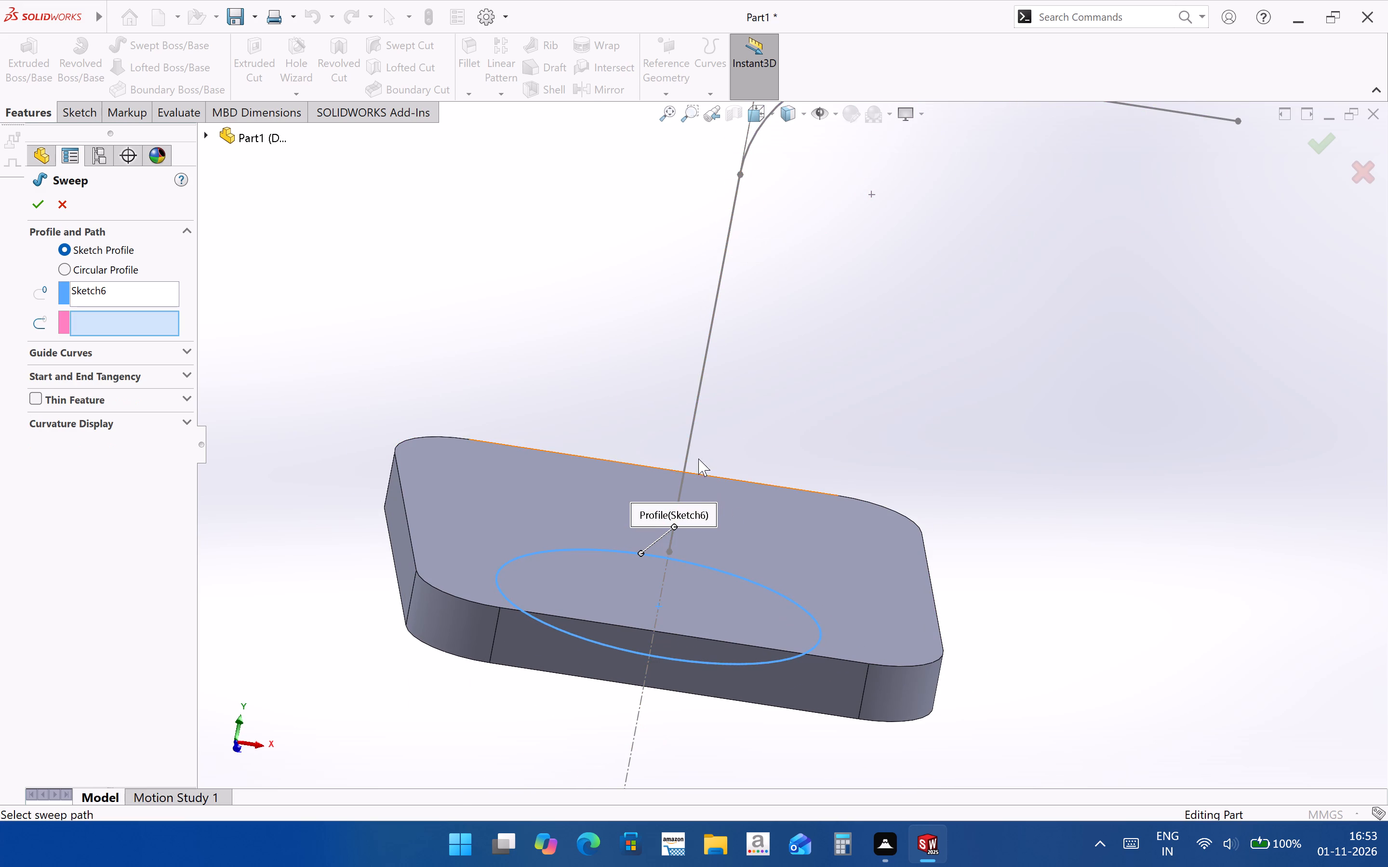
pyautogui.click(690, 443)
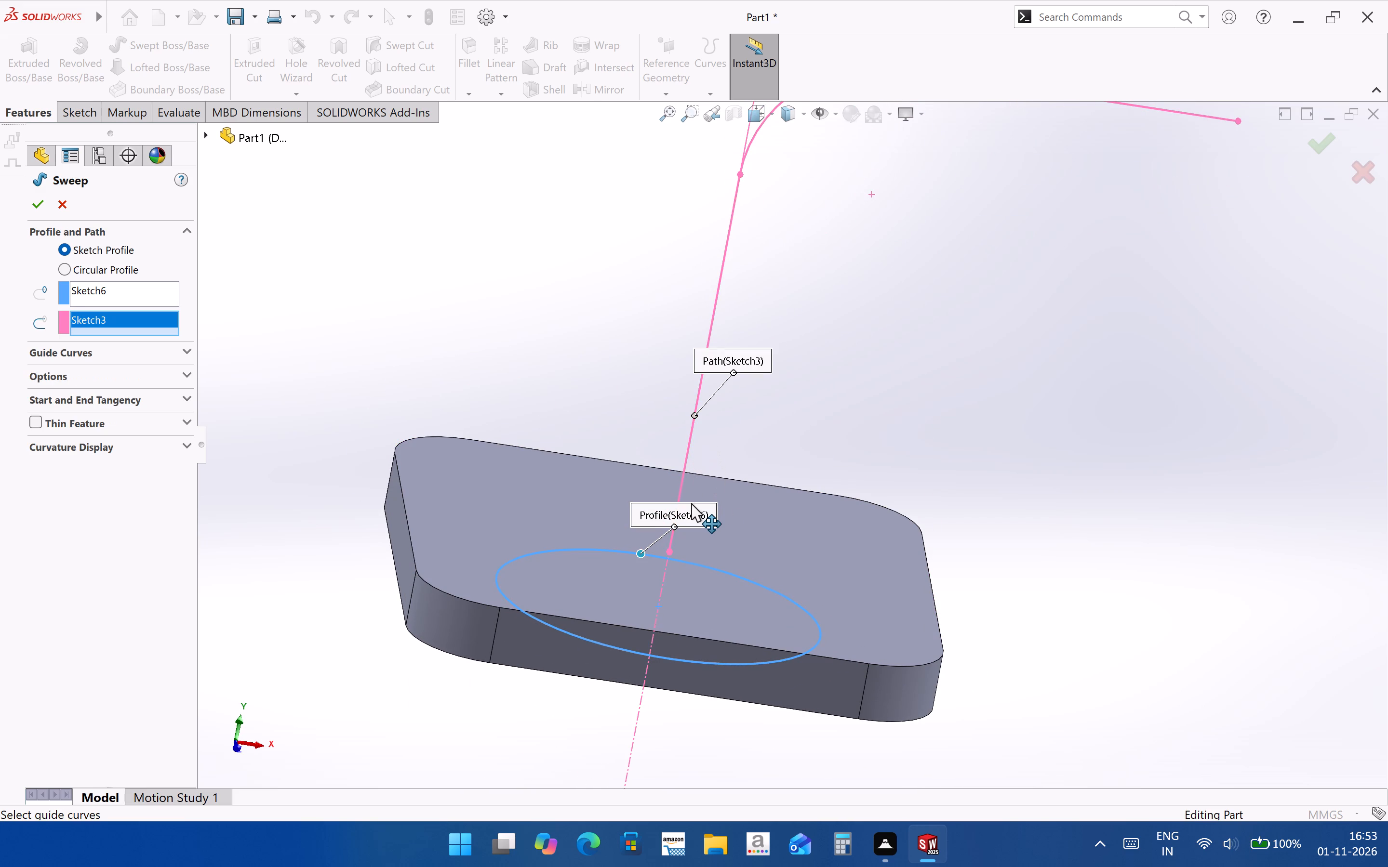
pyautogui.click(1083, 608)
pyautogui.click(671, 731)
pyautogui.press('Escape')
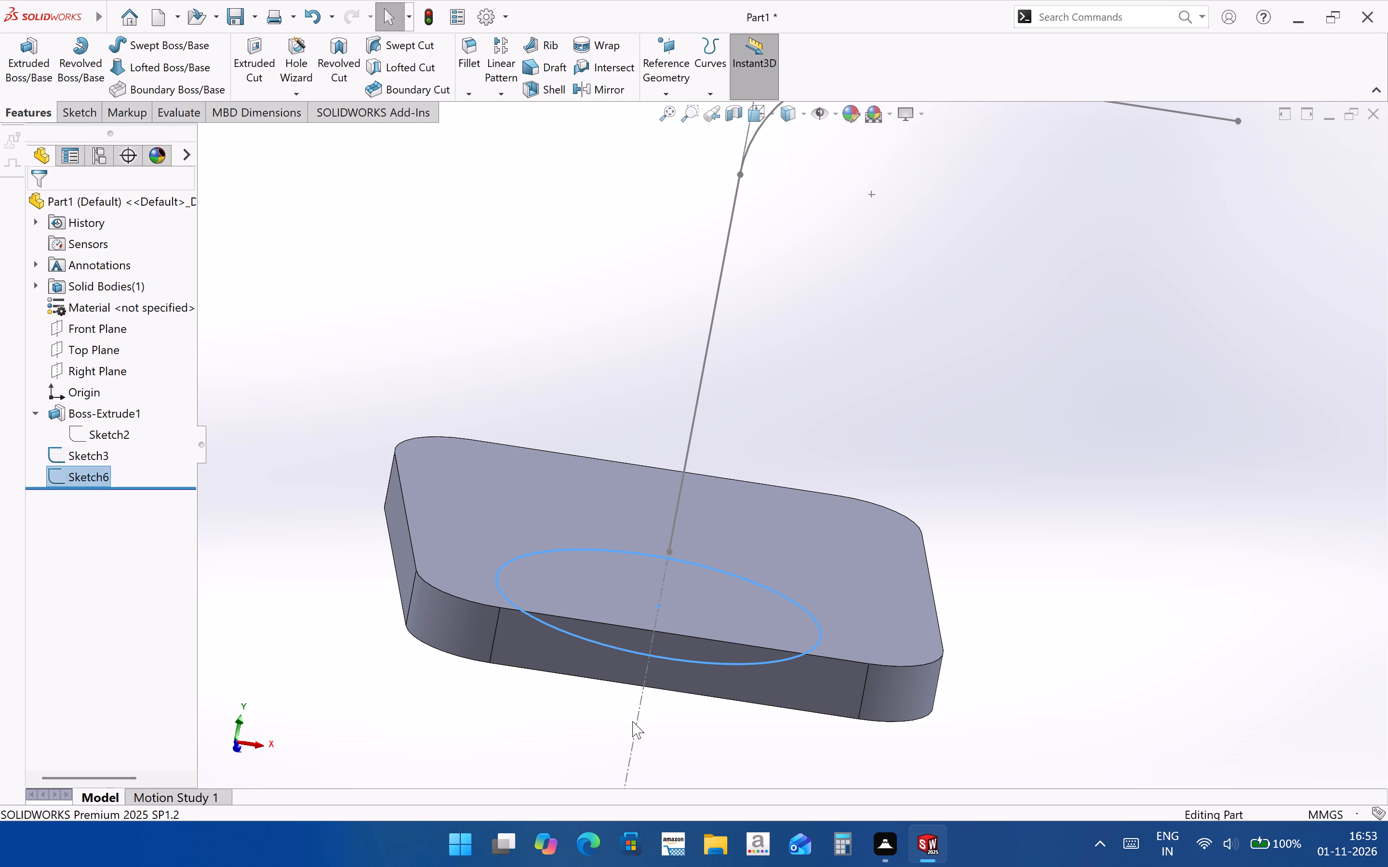
# Edit the L-shaped path sketch, delete its vertical centreline running through the base plate, and exit the sketch.
pyautogui.click(637, 720)
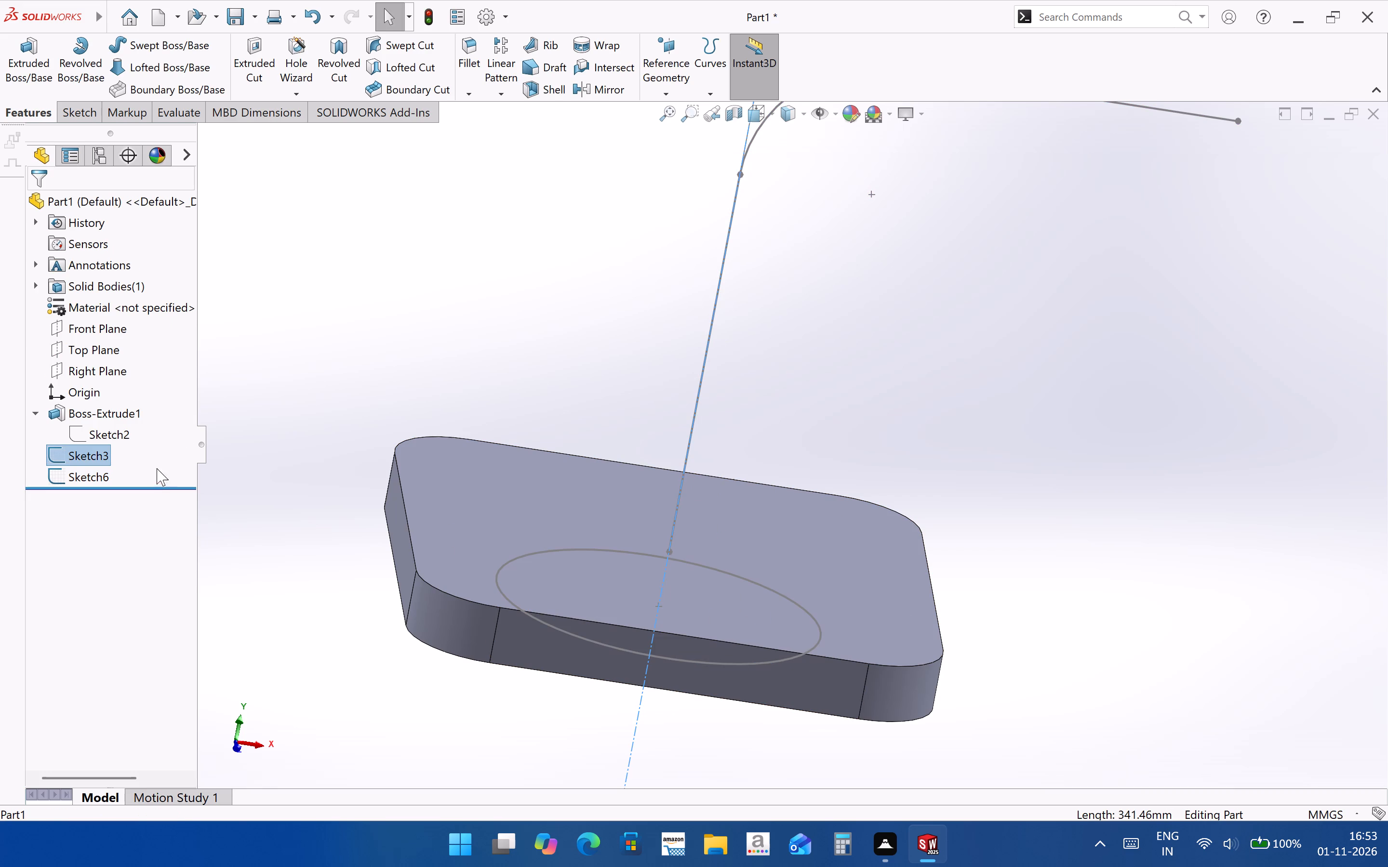
pyautogui.click(89, 459)
pyautogui.click(107, 423)
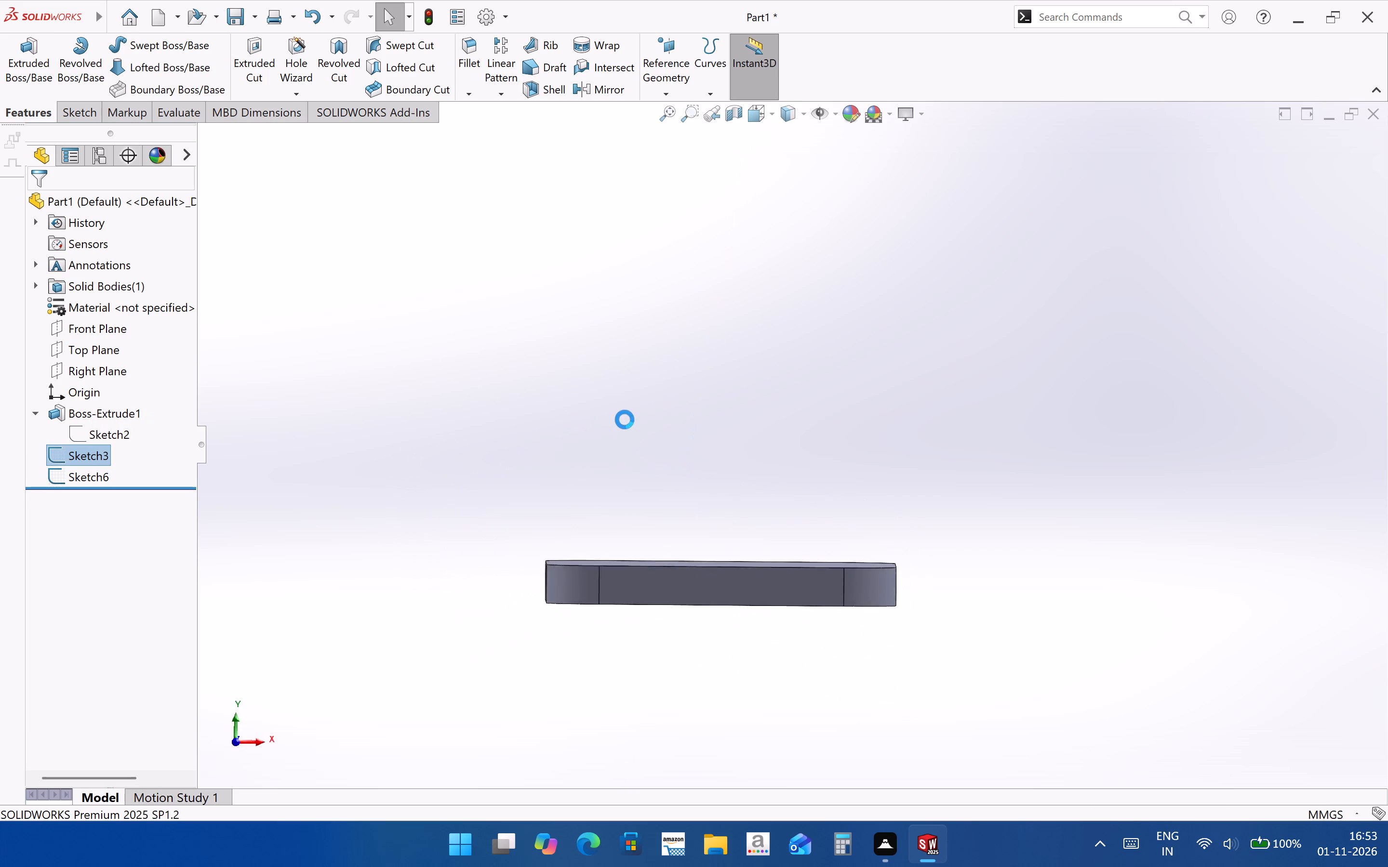
pyautogui.click(723, 668)
pyautogui.press('Delete')
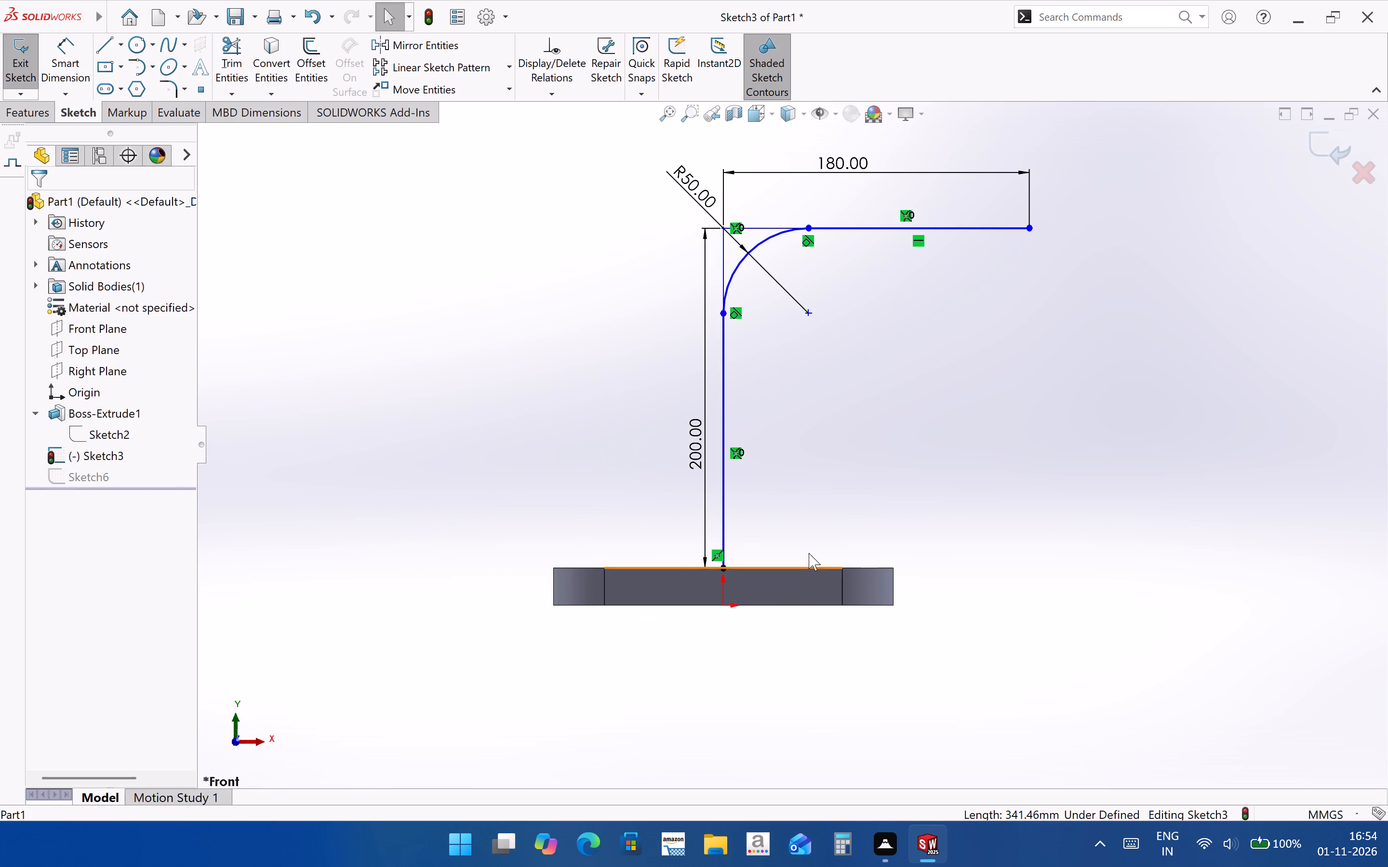
pyautogui.click(1319, 145)
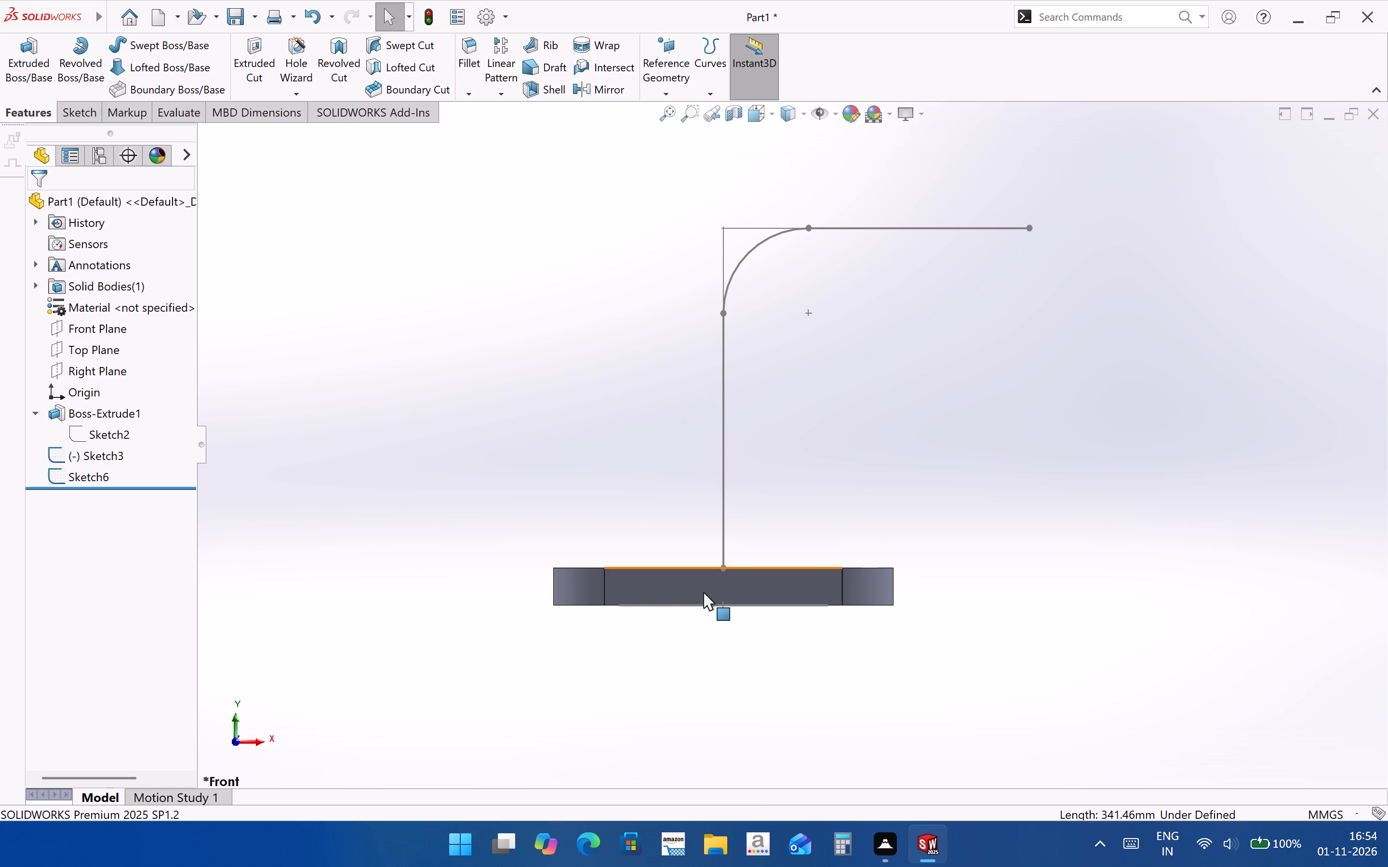
# Delete the 123 mm circle sketch on the underside of the base plate.
pyautogui.moveTo(711, 618); pyautogui.dragTo(894, 829, button='middle')
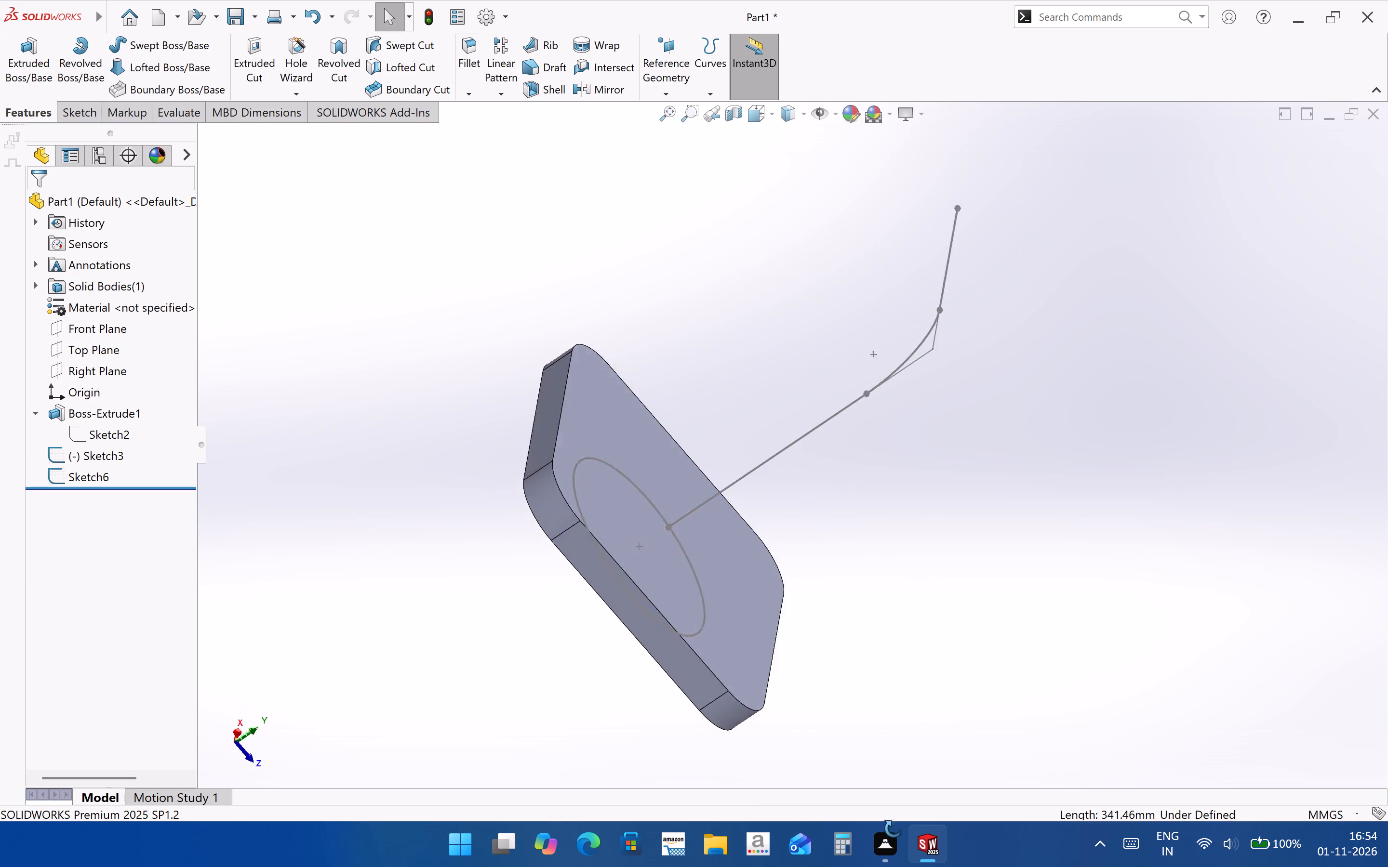
pyautogui.moveTo(894, 829); pyautogui.dragTo(711, 552, button='middle')
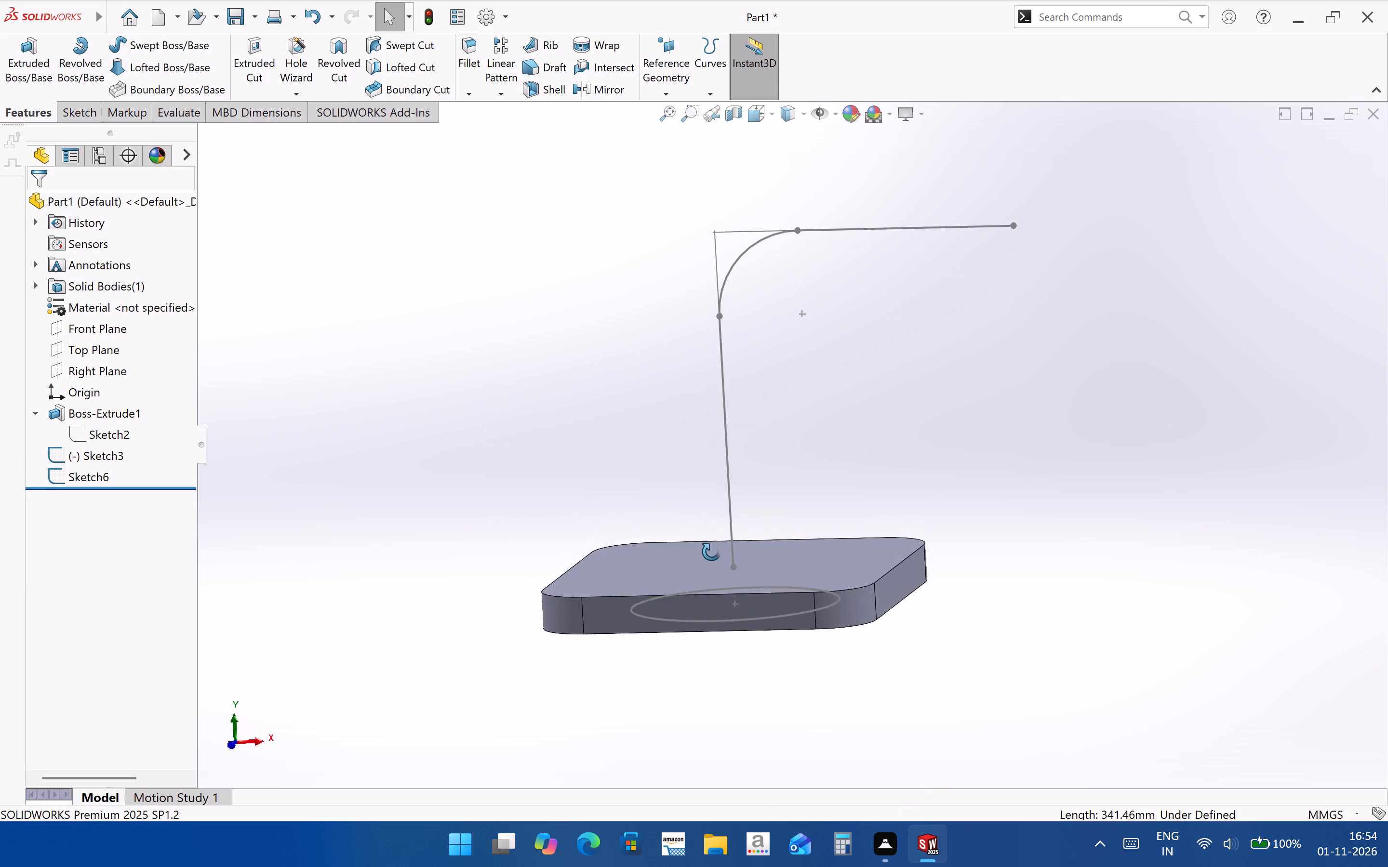
pyautogui.moveTo(711, 552); pyautogui.dragTo(725, 469, button='middle')
pyautogui.click(777, 570)
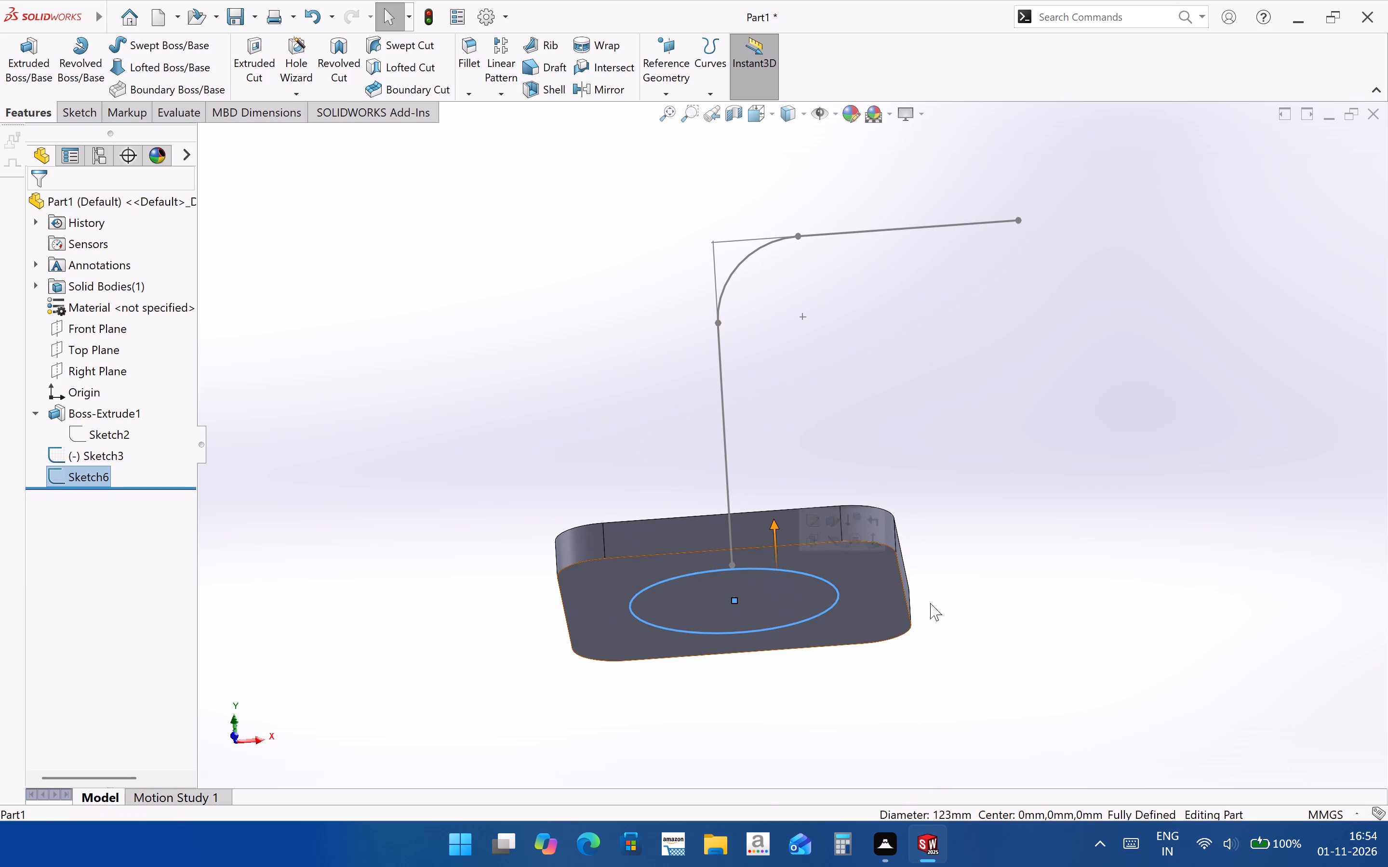
pyautogui.press('Delete')
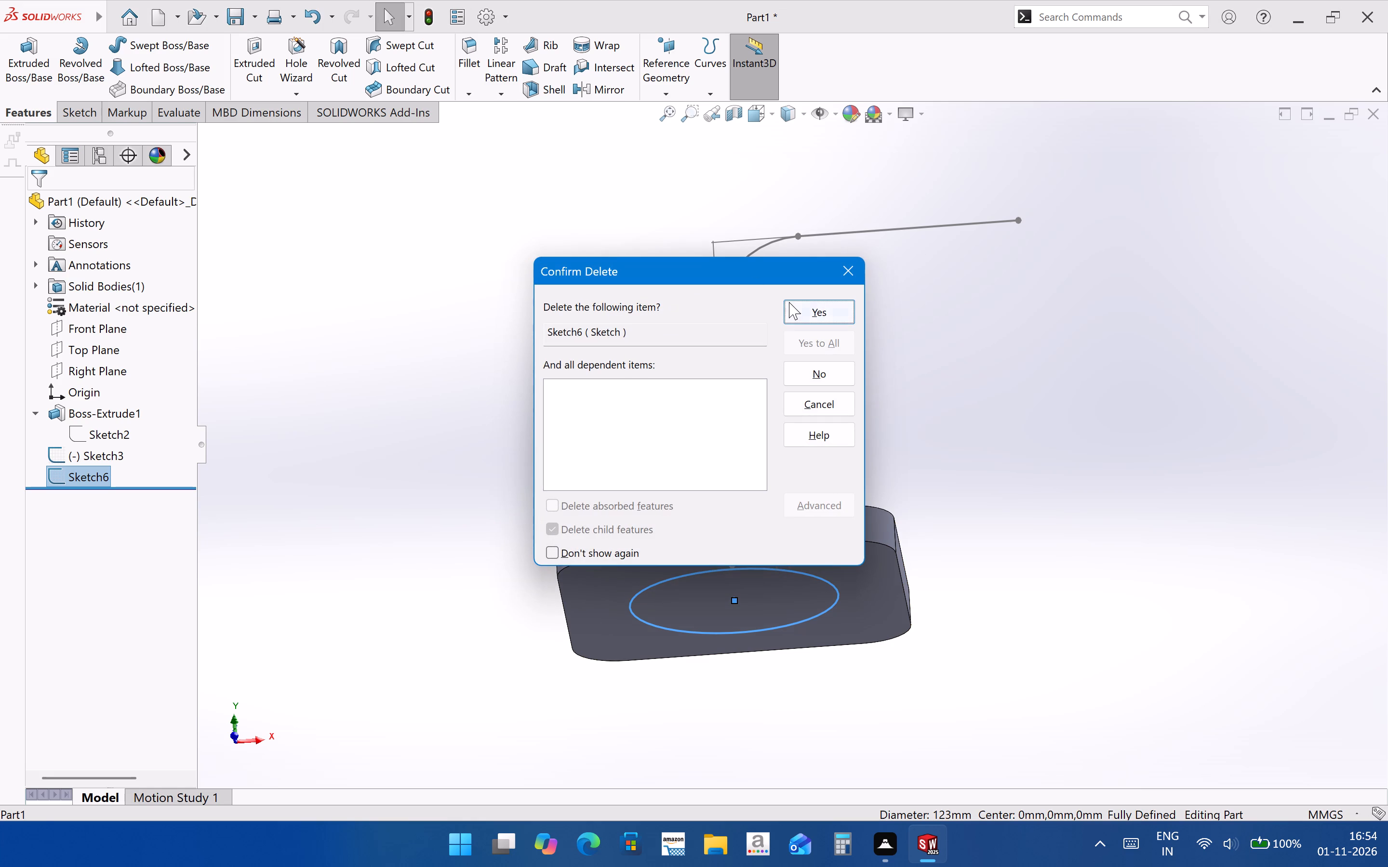
pyautogui.click(789, 302)
# Start a sketch on the base plate's top face and draw a circle about 60 mm in diameter centred on the origin.
pyautogui.moveTo(779, 581); pyautogui.dragTo(793, 700, button='middle')
pyautogui.click(793, 586)
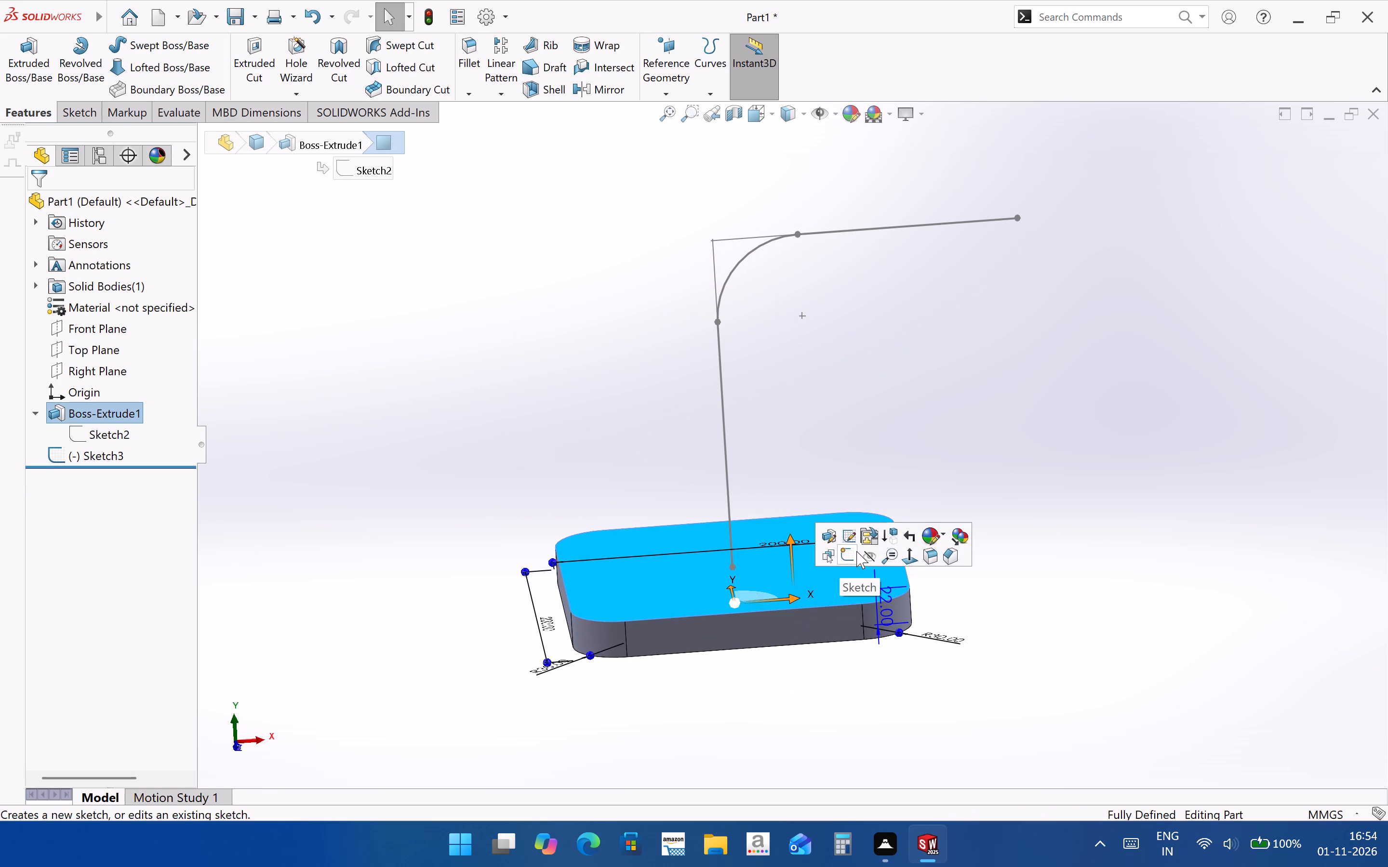
pyautogui.click(851, 553)
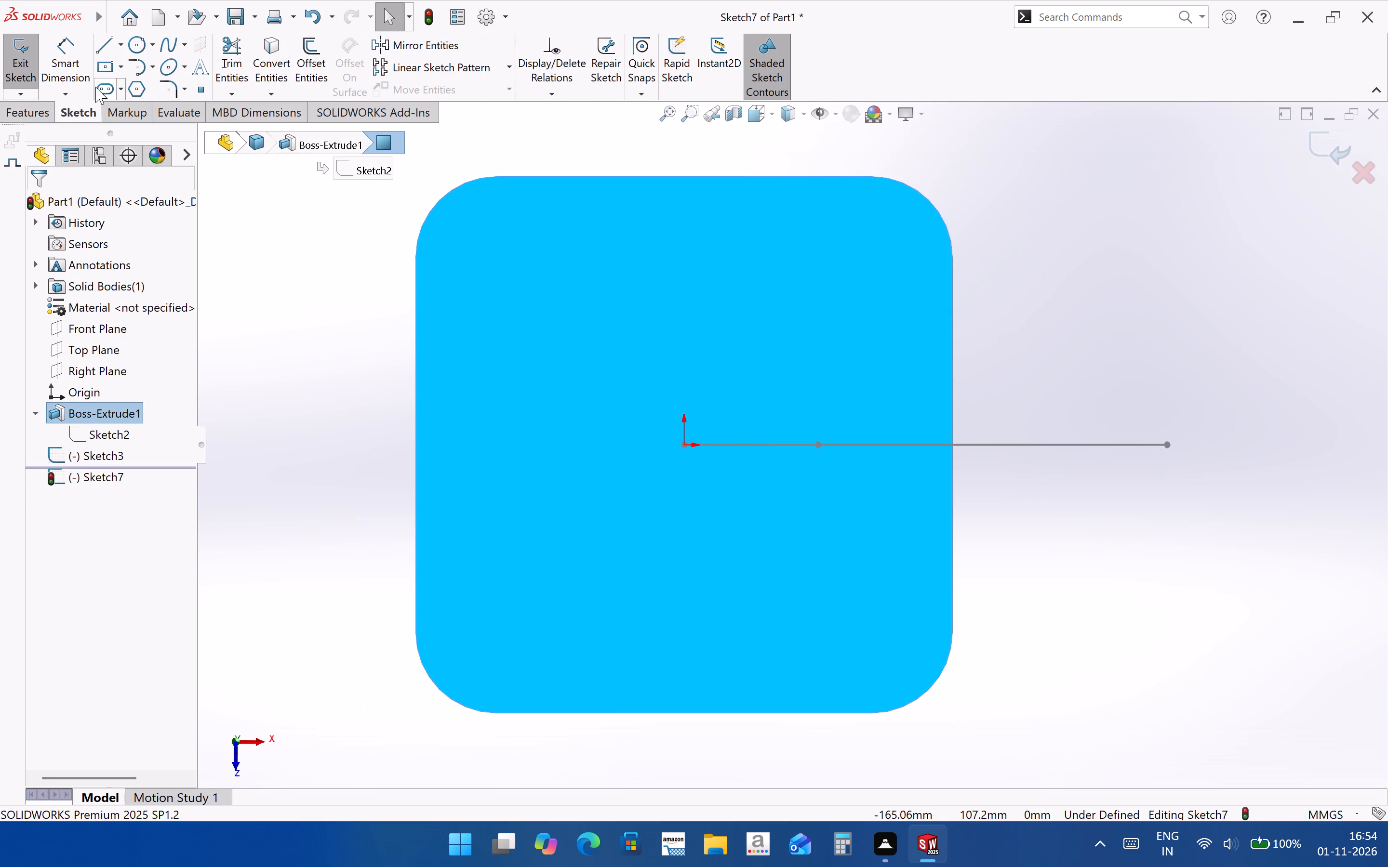
pyautogui.click(132, 53)
pyautogui.click(682, 445)
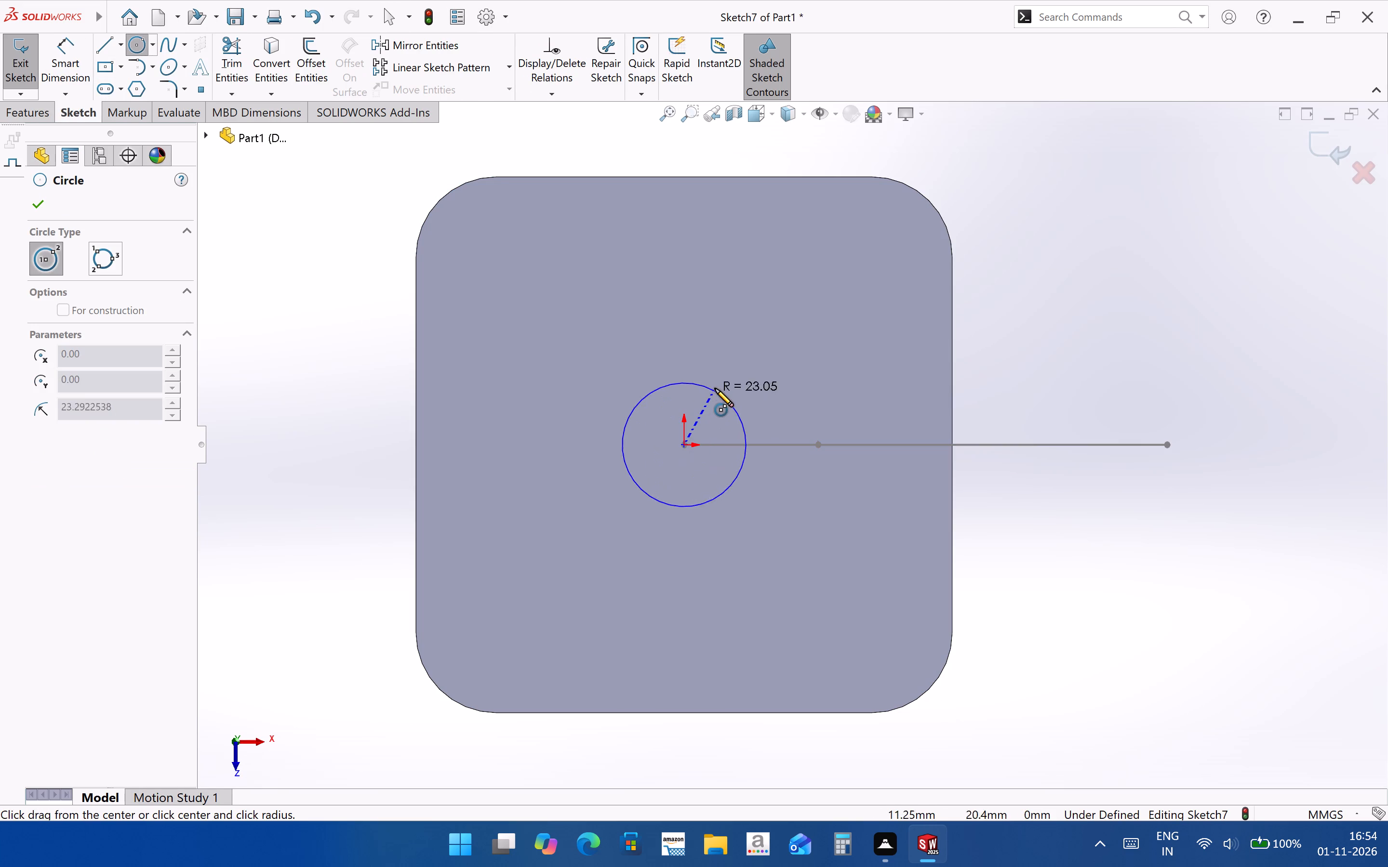
pyautogui.click(720, 373)
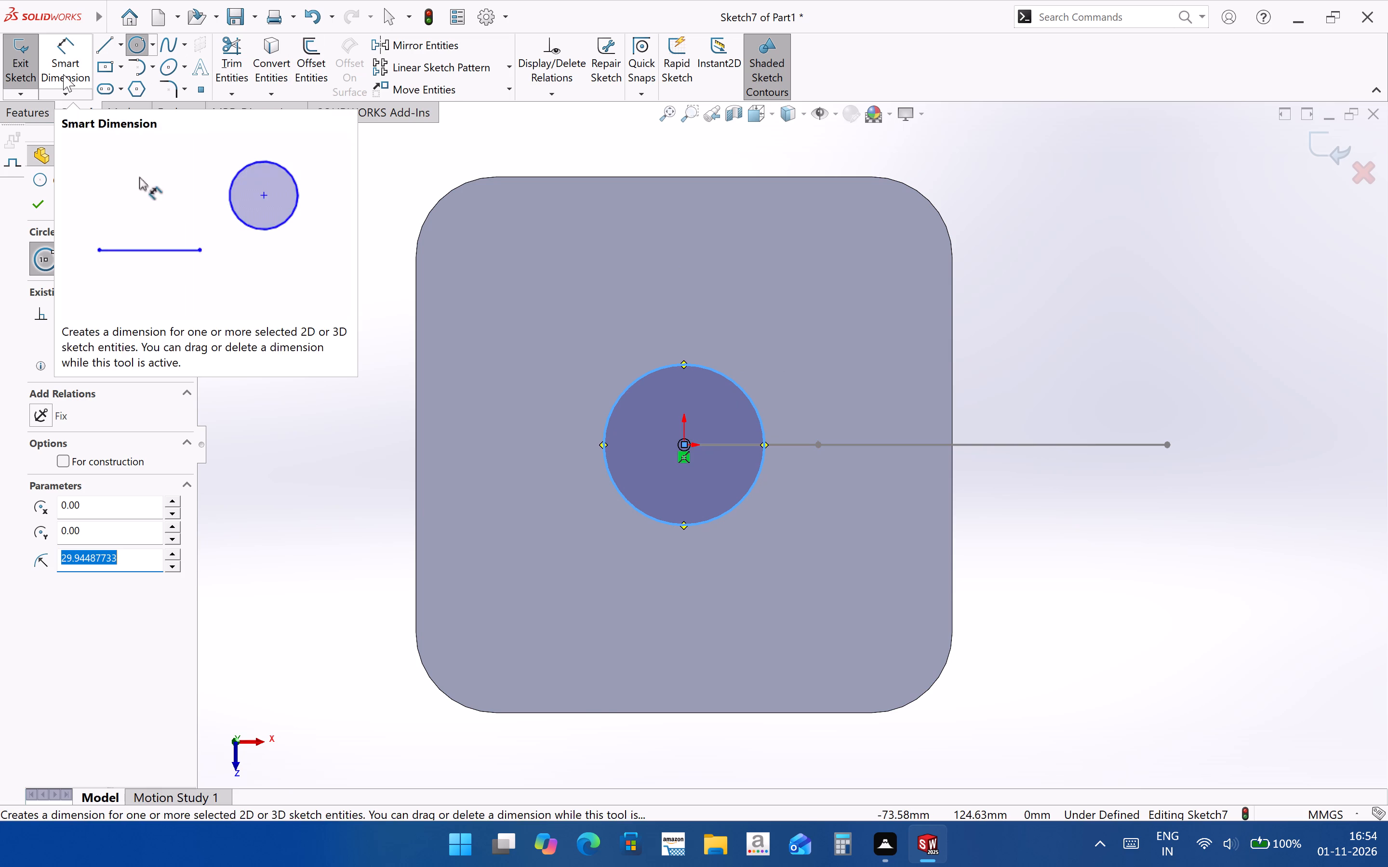
# Dimension the circle's diameter as 61.50 mm.
pyautogui.click(63, 74)
pyautogui.click(742, 387)
pyautogui.click(808, 353)
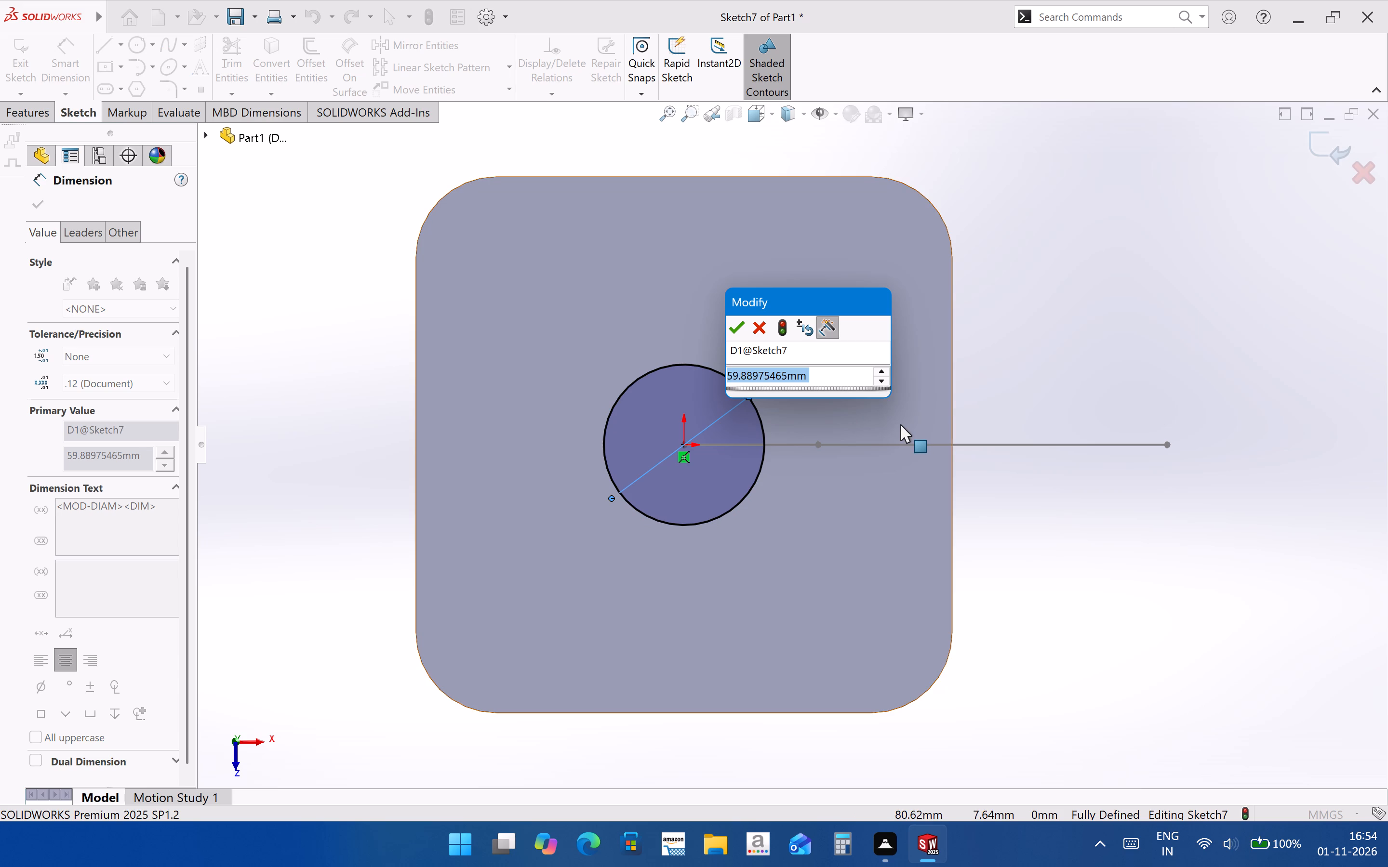
pyautogui.press('BackSpace')
pyautogui.write('61')
pyautogui.write('.50')
pyautogui.press('Return')
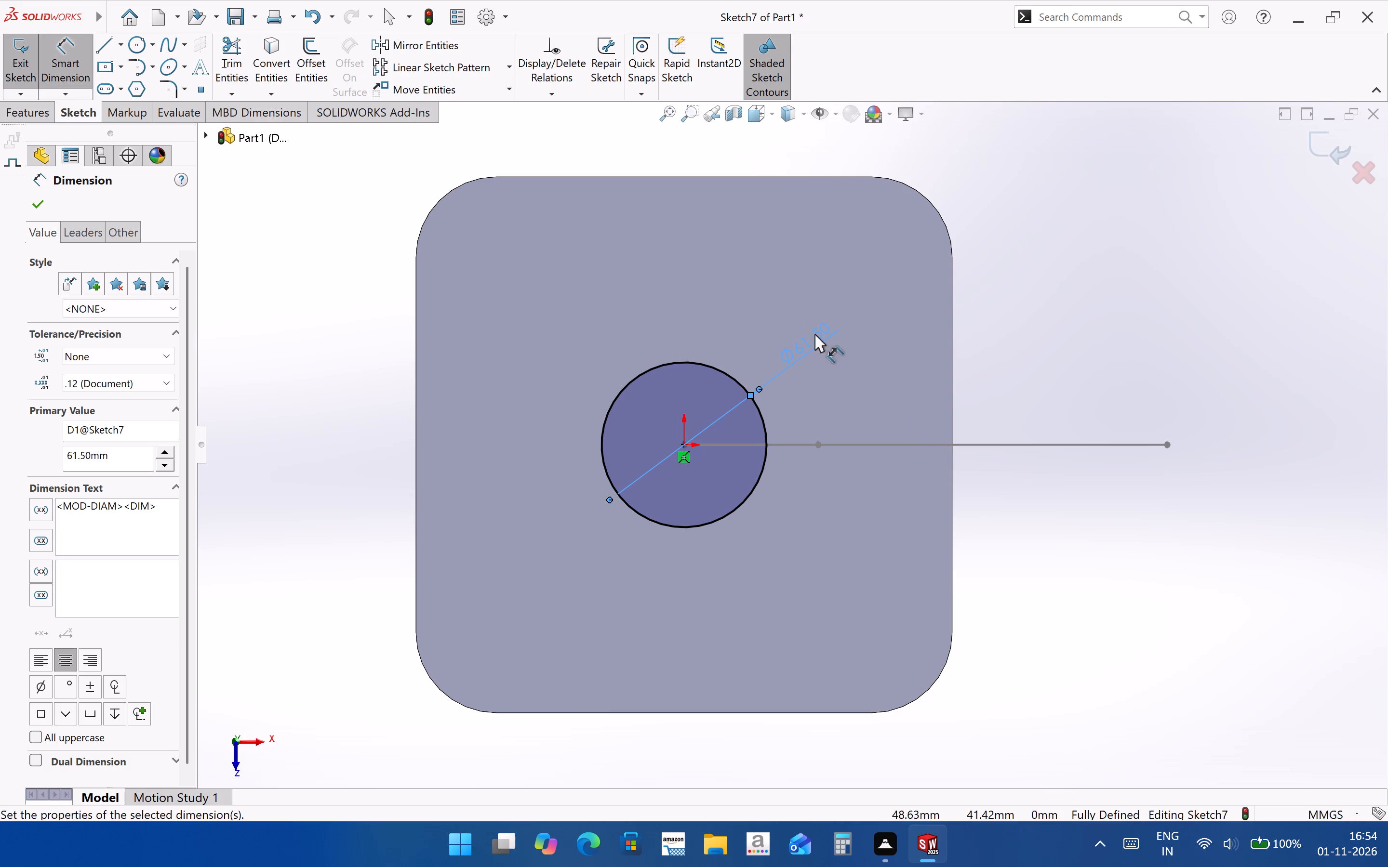
# Change the circle's diameter to 61.50 + 61.50 mm, making 123 mm, and exit the sketch.
pyautogui.doubleClick(814, 334)
pyautogui.click(811, 362)
pyautogui.hotkey('shift', '+')
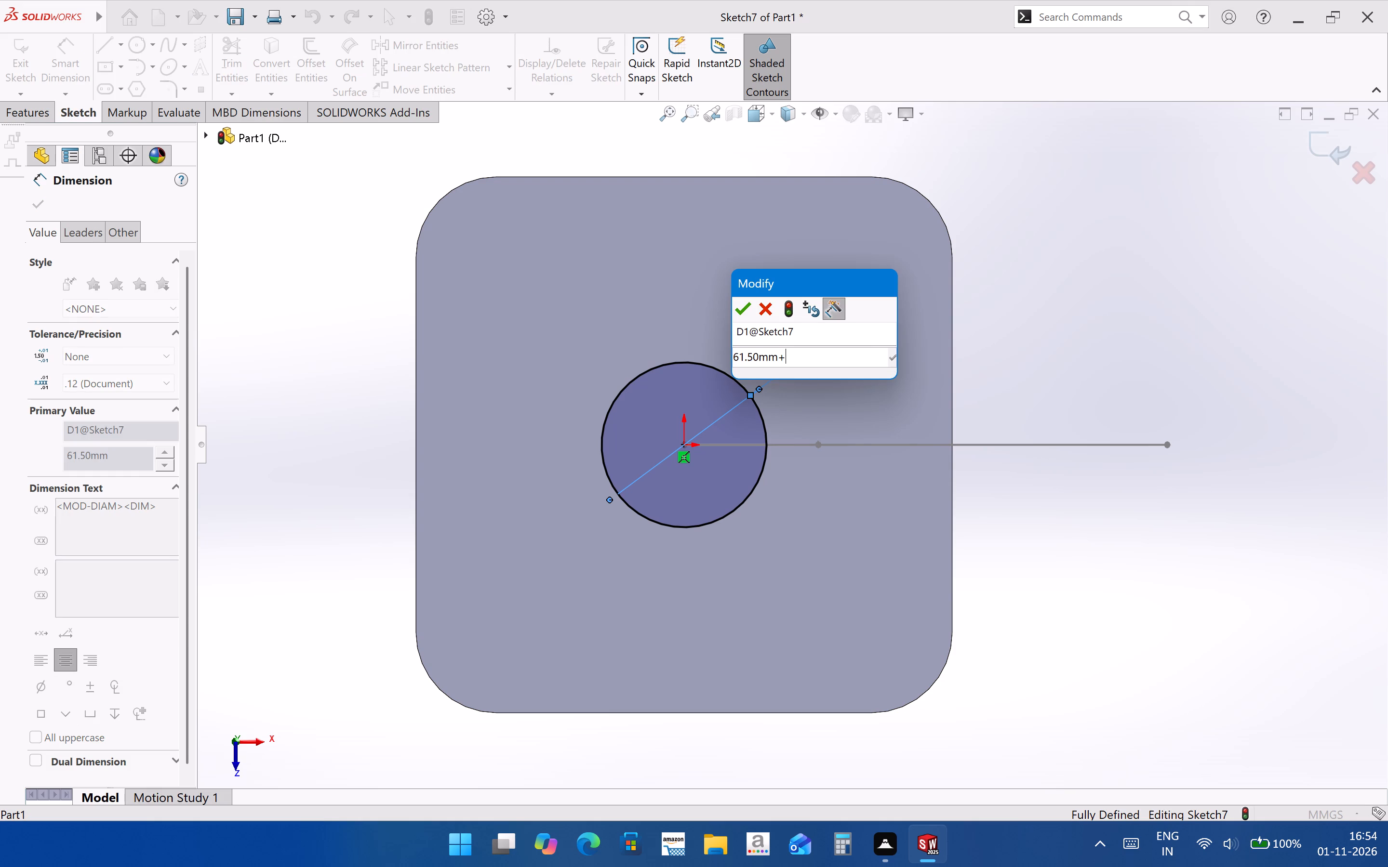
pyautogui.write('61.50')
pyautogui.press('Return')
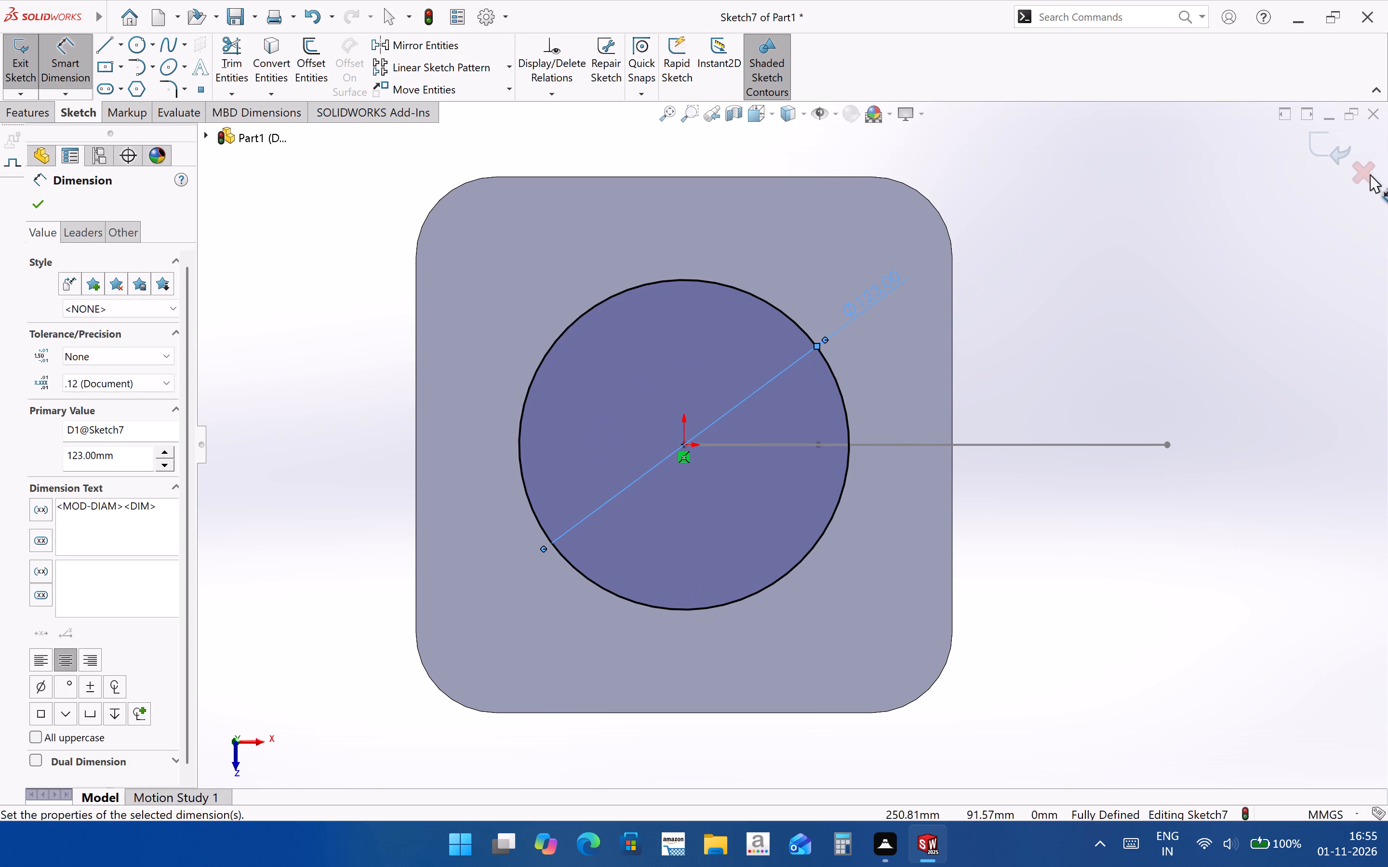
pyautogui.click(1322, 157)
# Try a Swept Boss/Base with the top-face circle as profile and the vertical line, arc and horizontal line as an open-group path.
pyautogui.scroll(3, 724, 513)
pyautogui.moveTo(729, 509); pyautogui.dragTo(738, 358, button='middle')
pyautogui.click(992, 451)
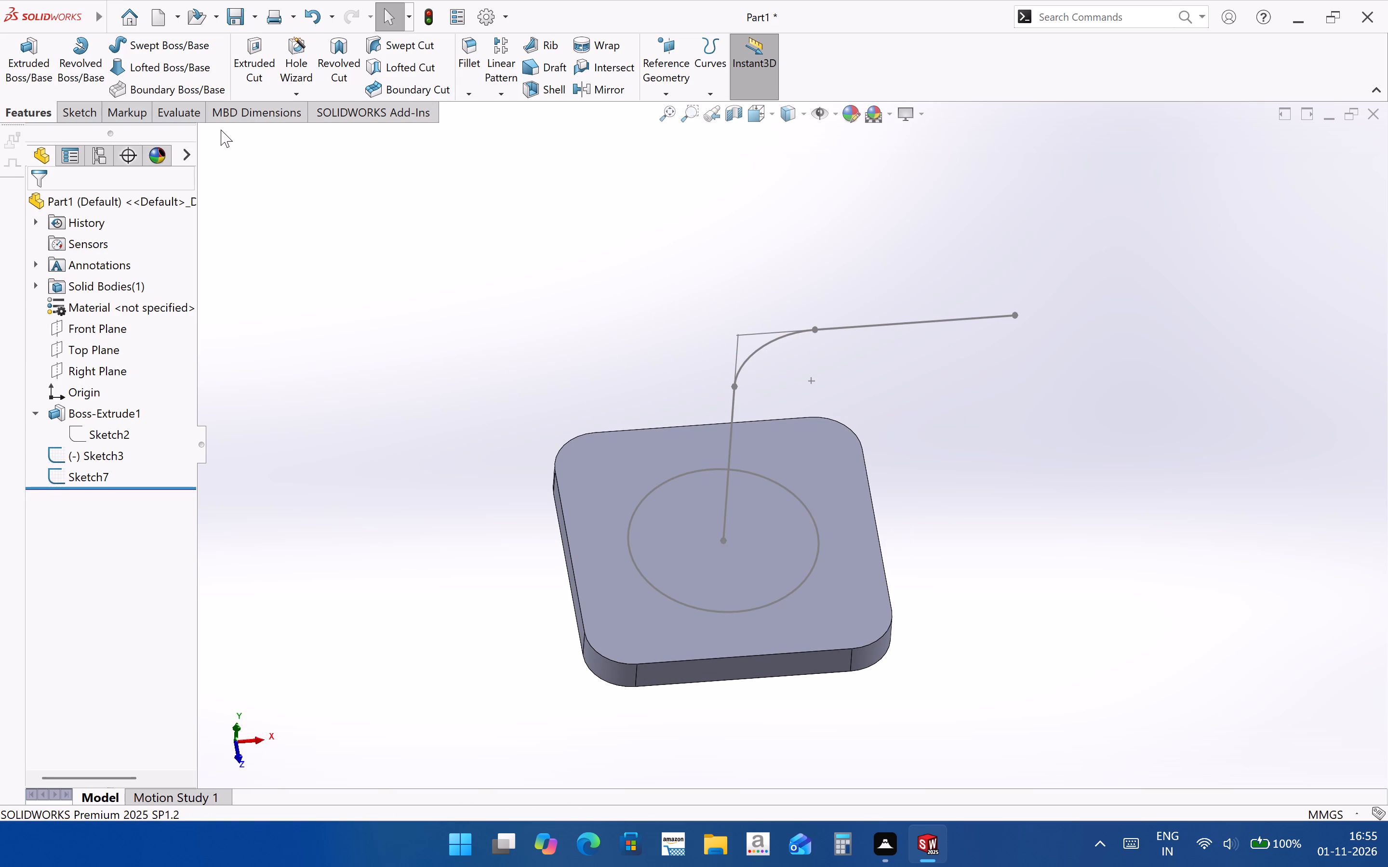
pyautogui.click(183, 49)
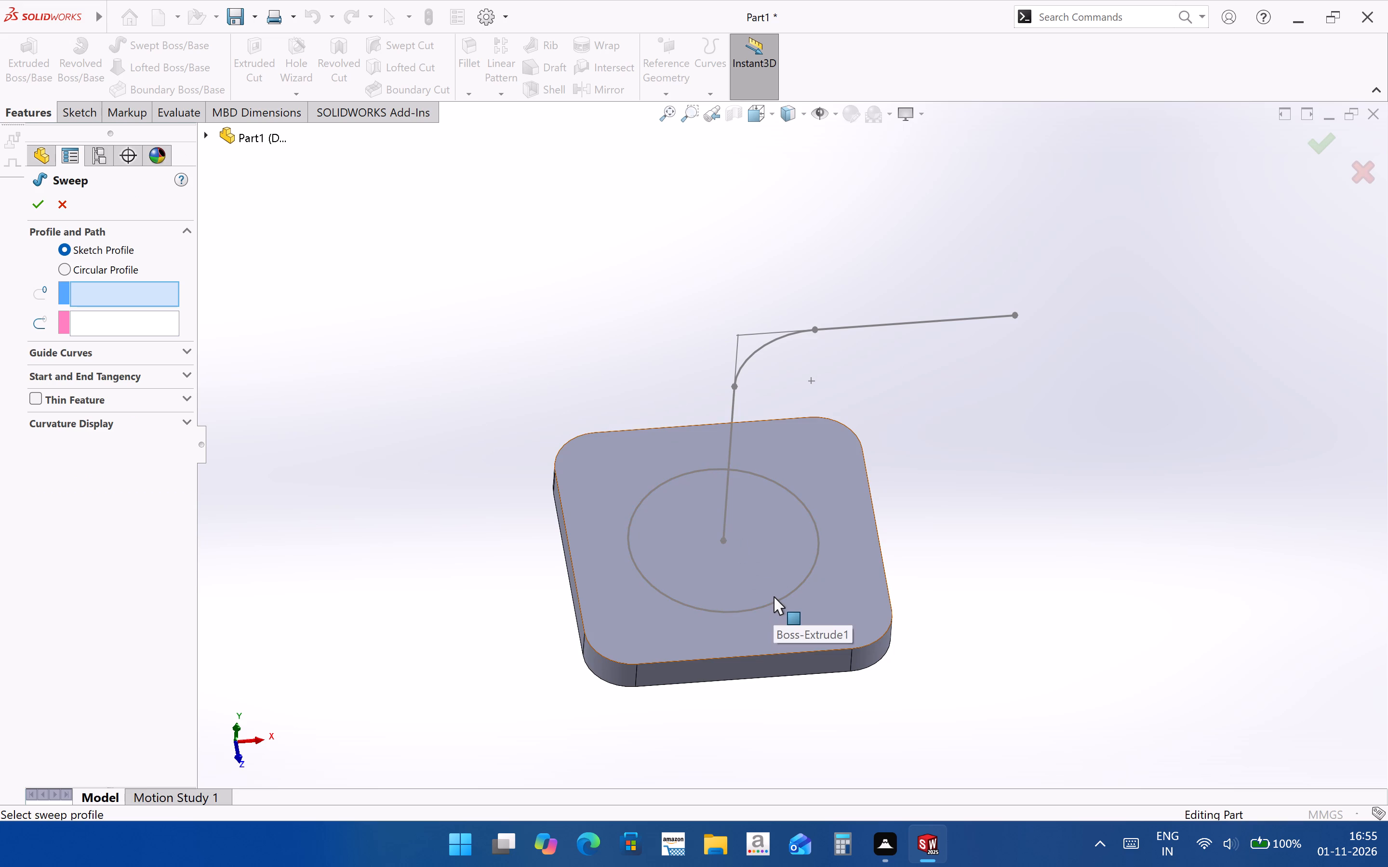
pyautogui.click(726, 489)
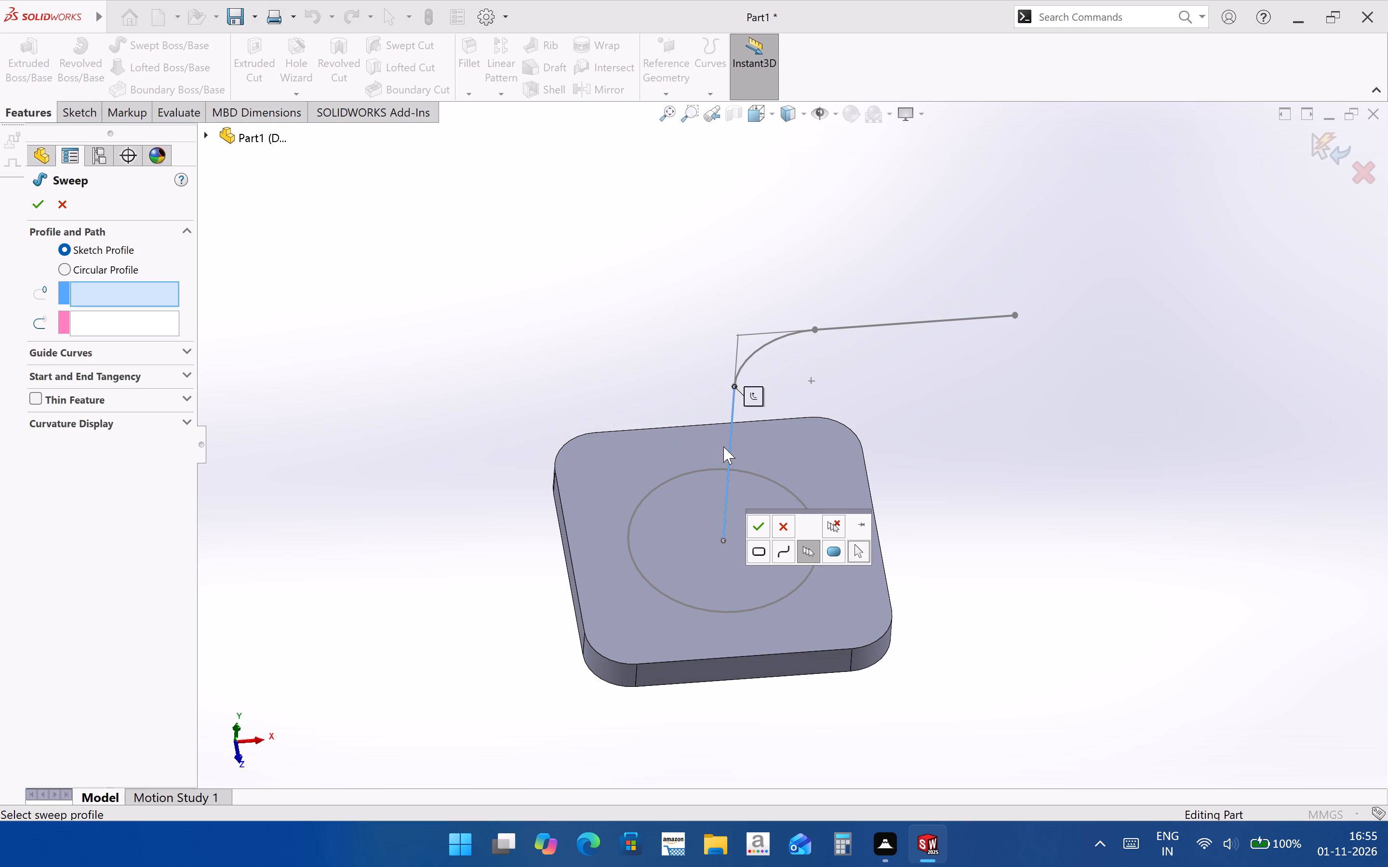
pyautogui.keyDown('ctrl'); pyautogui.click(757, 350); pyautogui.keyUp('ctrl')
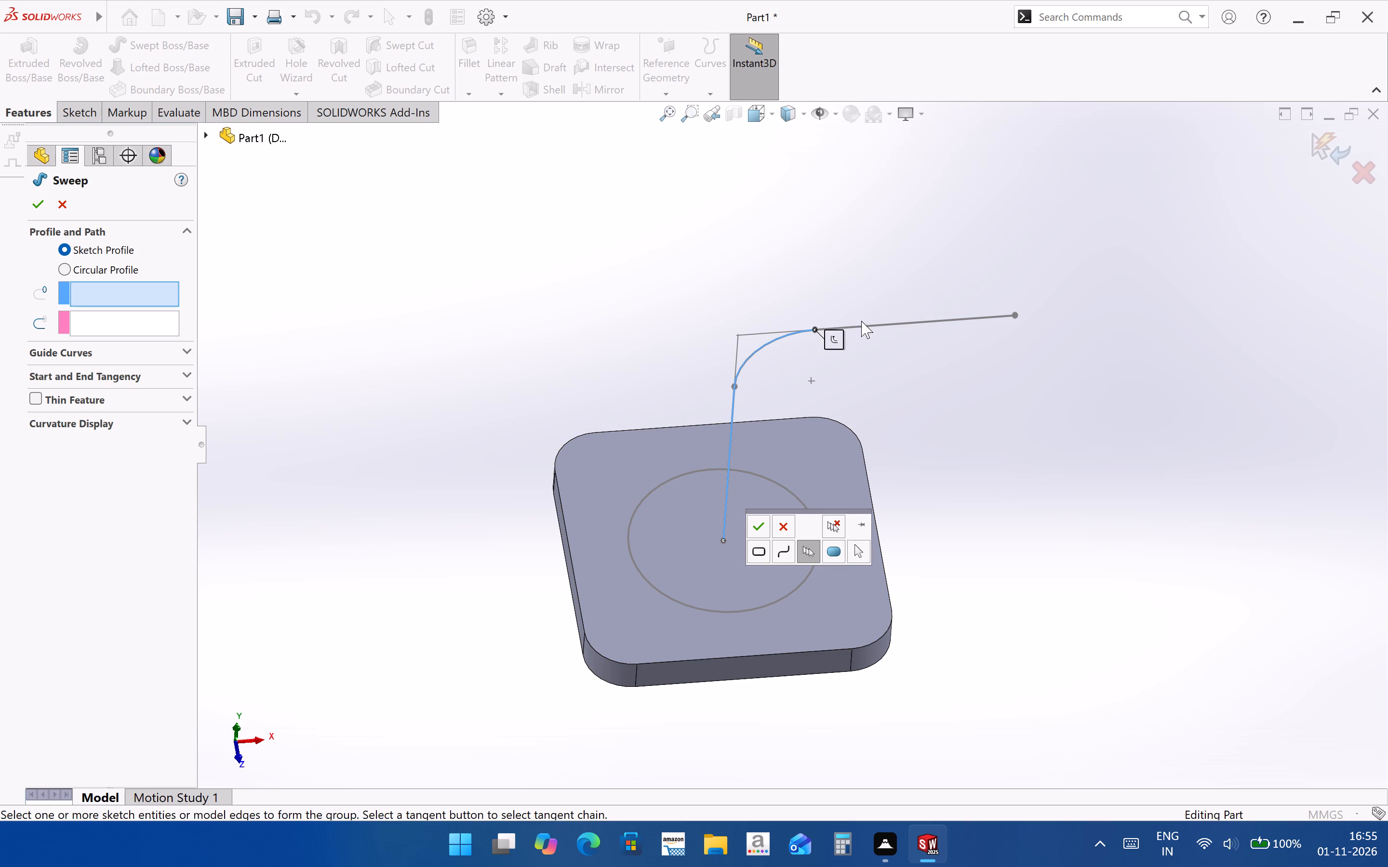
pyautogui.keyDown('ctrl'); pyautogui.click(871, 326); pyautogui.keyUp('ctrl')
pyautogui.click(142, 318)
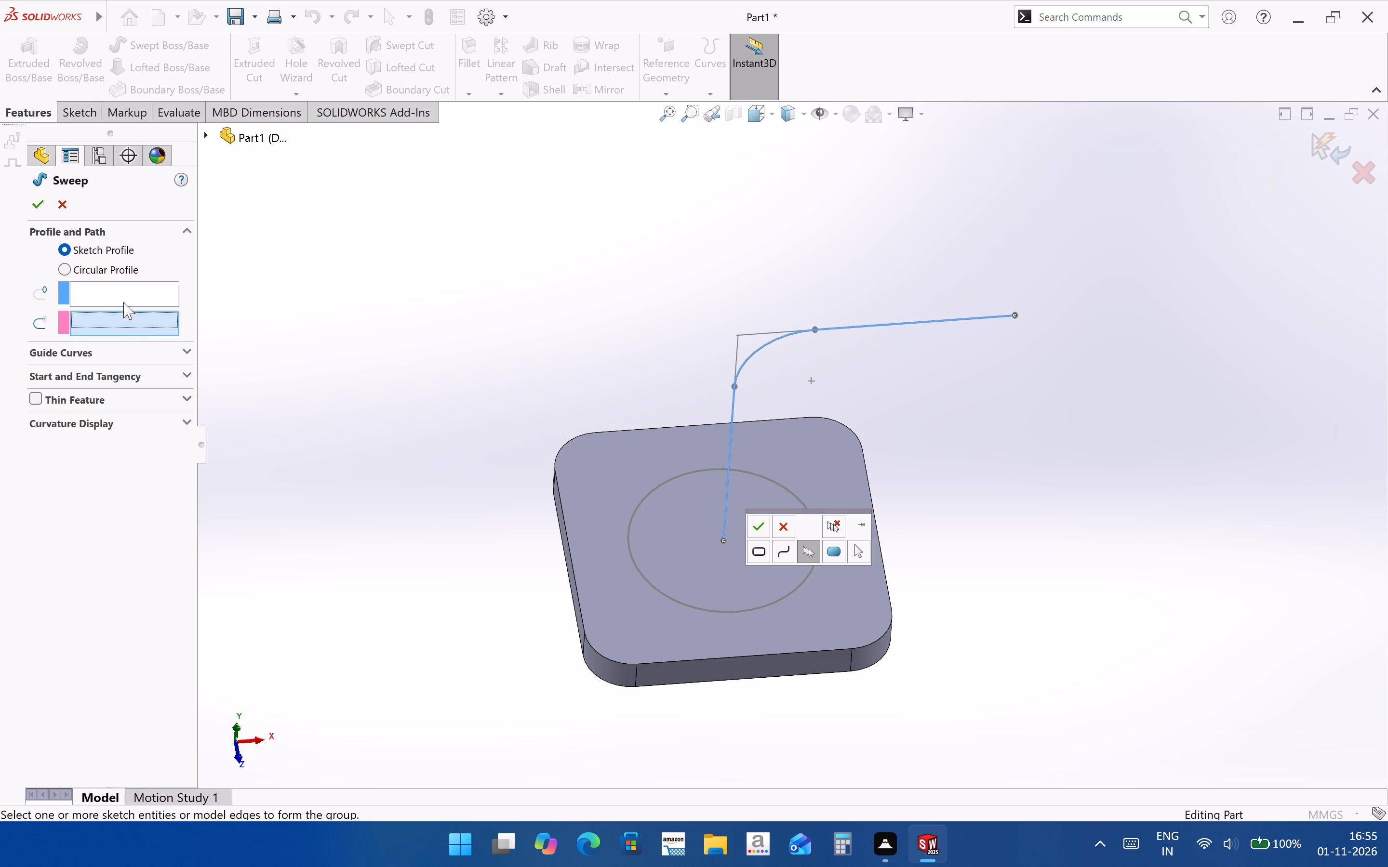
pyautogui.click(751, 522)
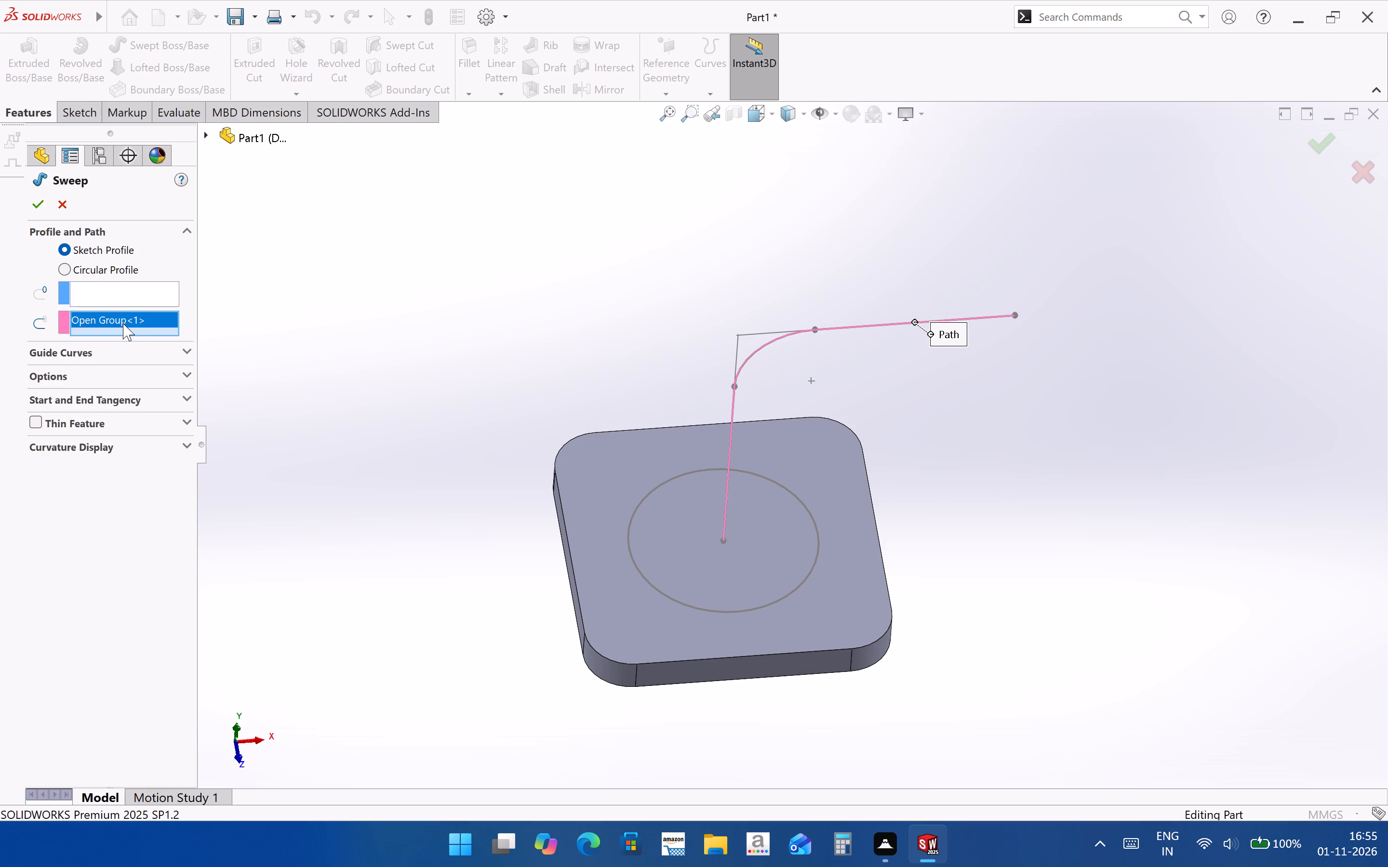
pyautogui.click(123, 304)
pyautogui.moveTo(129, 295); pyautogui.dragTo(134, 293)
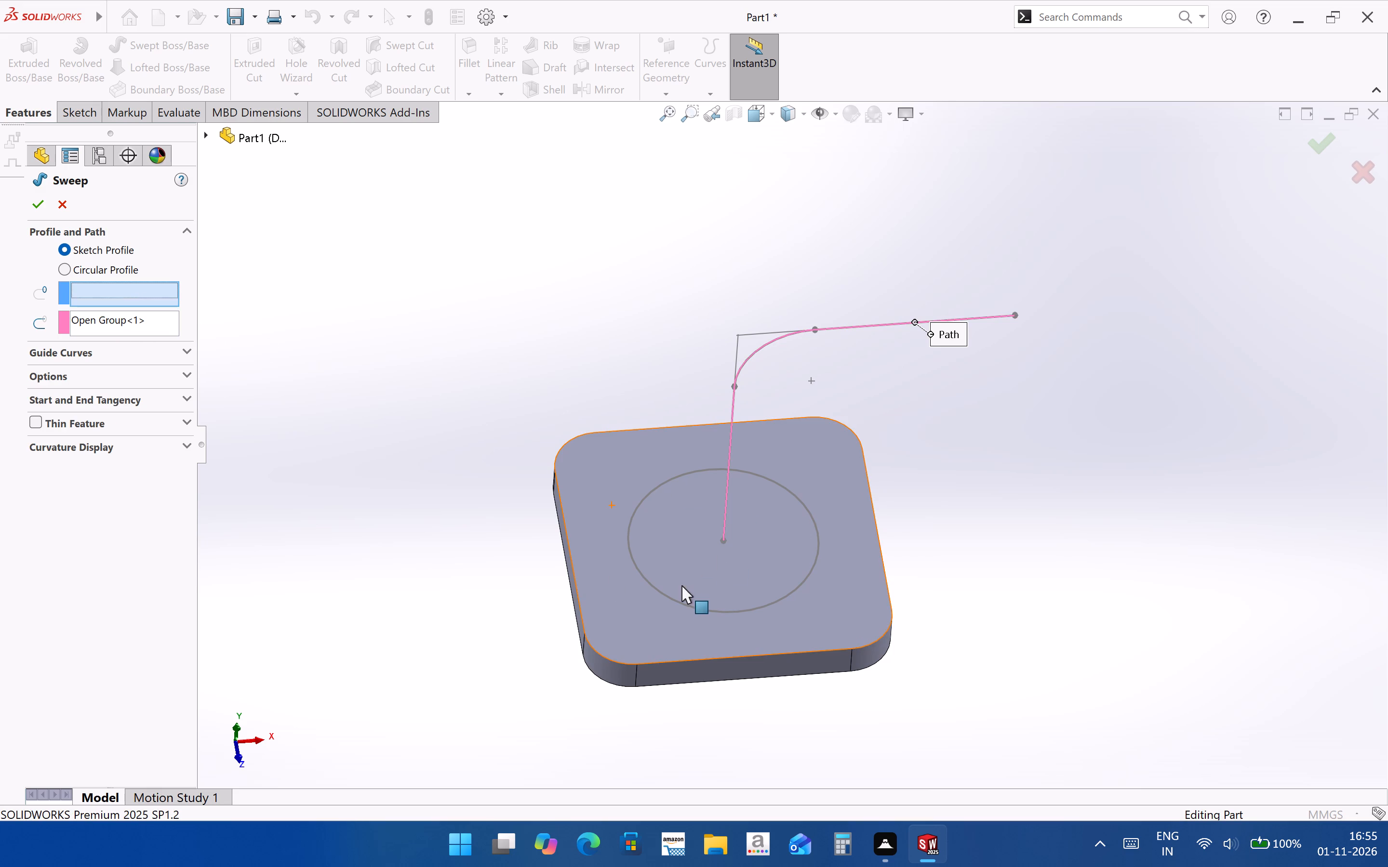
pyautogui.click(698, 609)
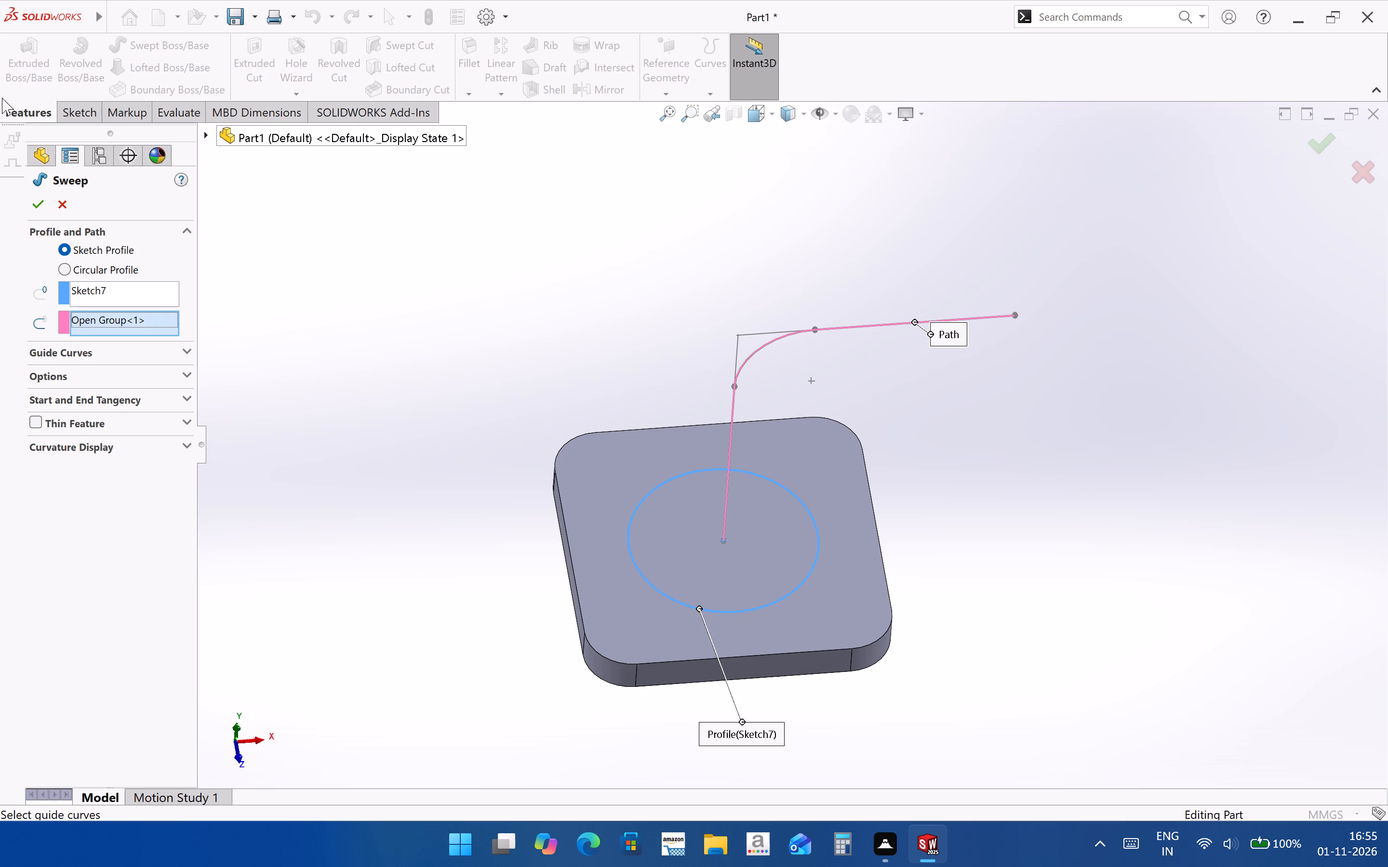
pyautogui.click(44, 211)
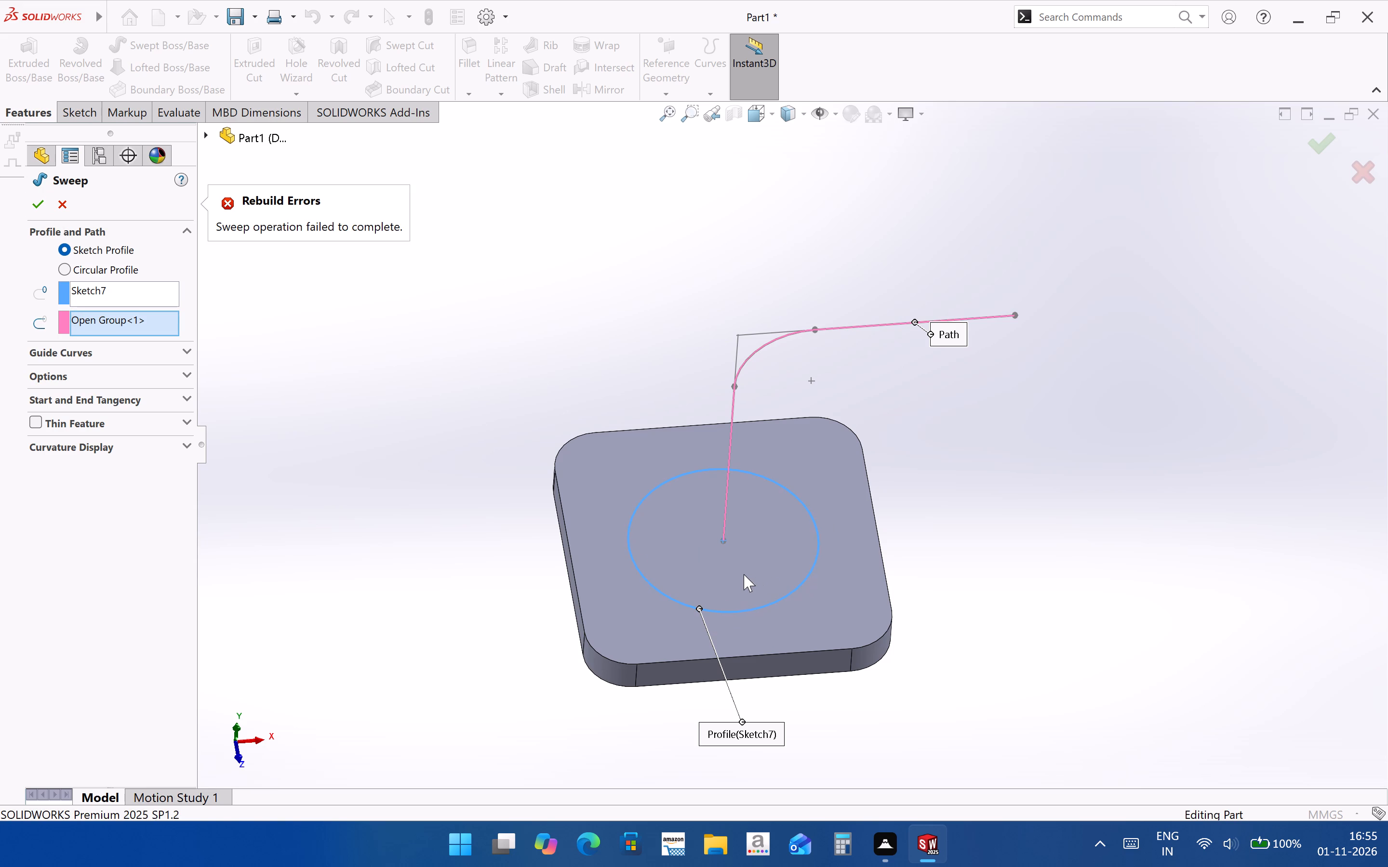
# Clear the sweep's profile and path selections and reselect the whole L-shaped sketch as the path.
pyautogui.moveTo(742, 574); pyautogui.dragTo(740, 405, button='middle')
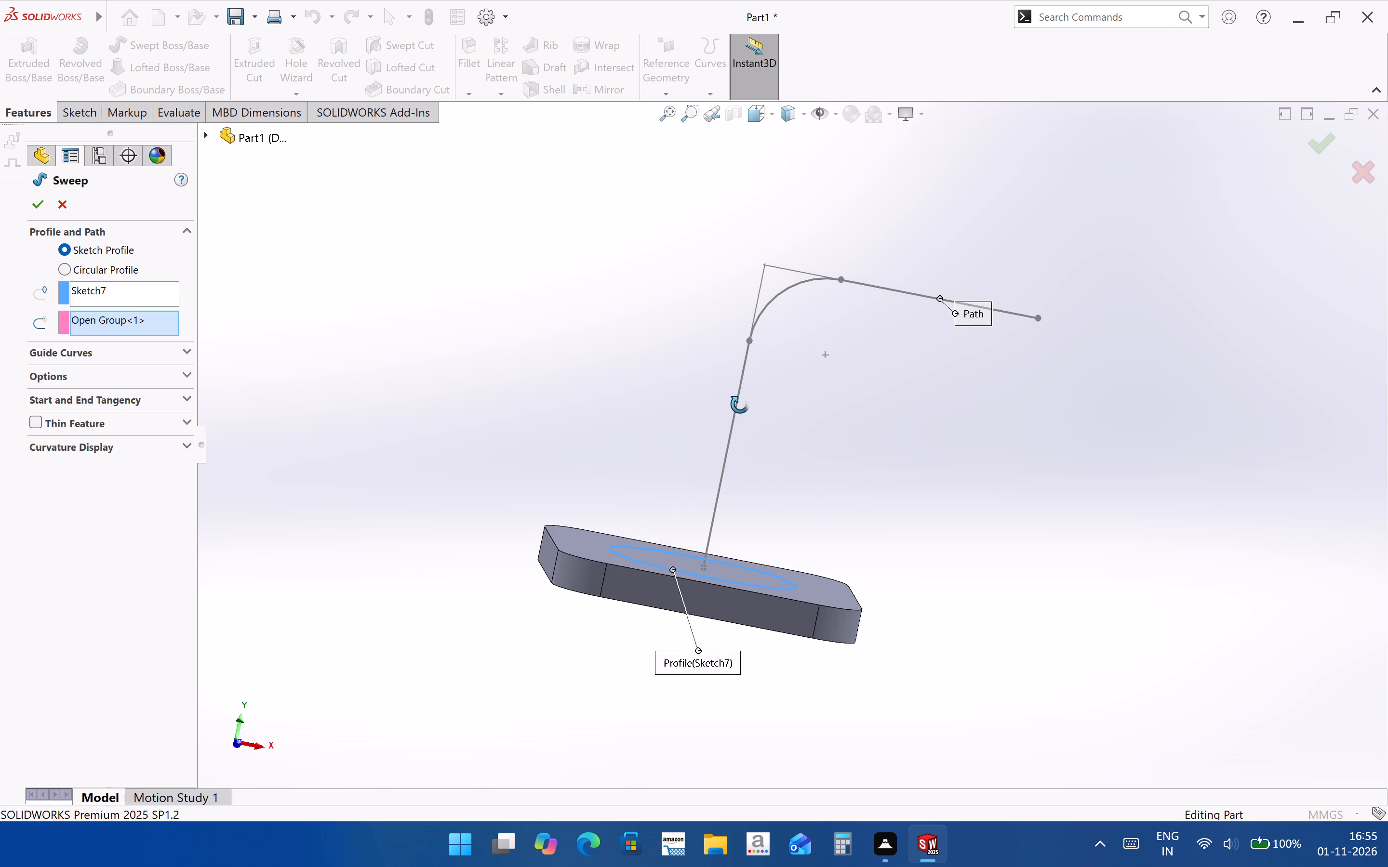
pyautogui.moveTo(740, 405); pyautogui.dragTo(709, 406, button='middle')
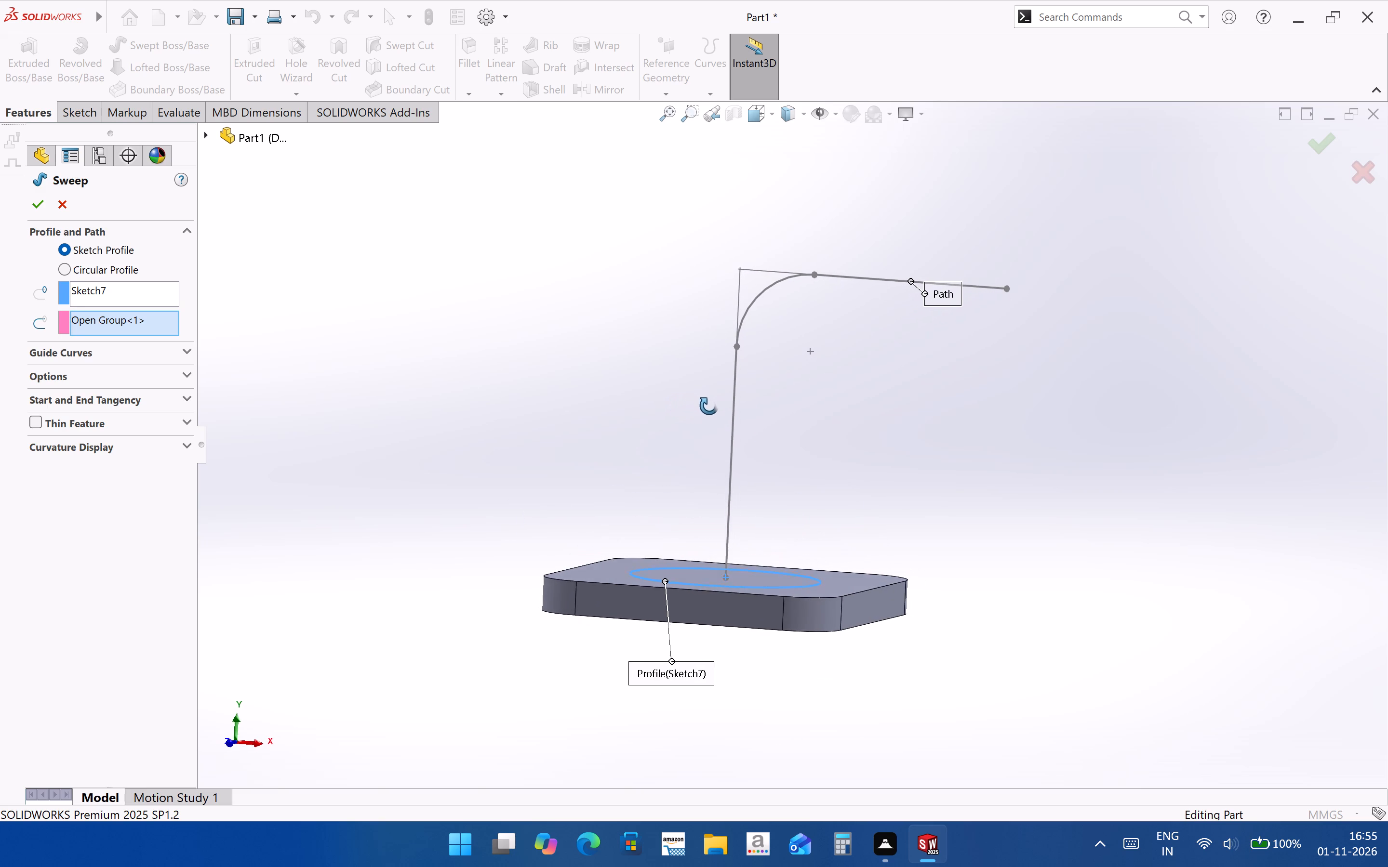
pyautogui.moveTo(709, 406); pyautogui.dragTo(722, 444, button='middle')
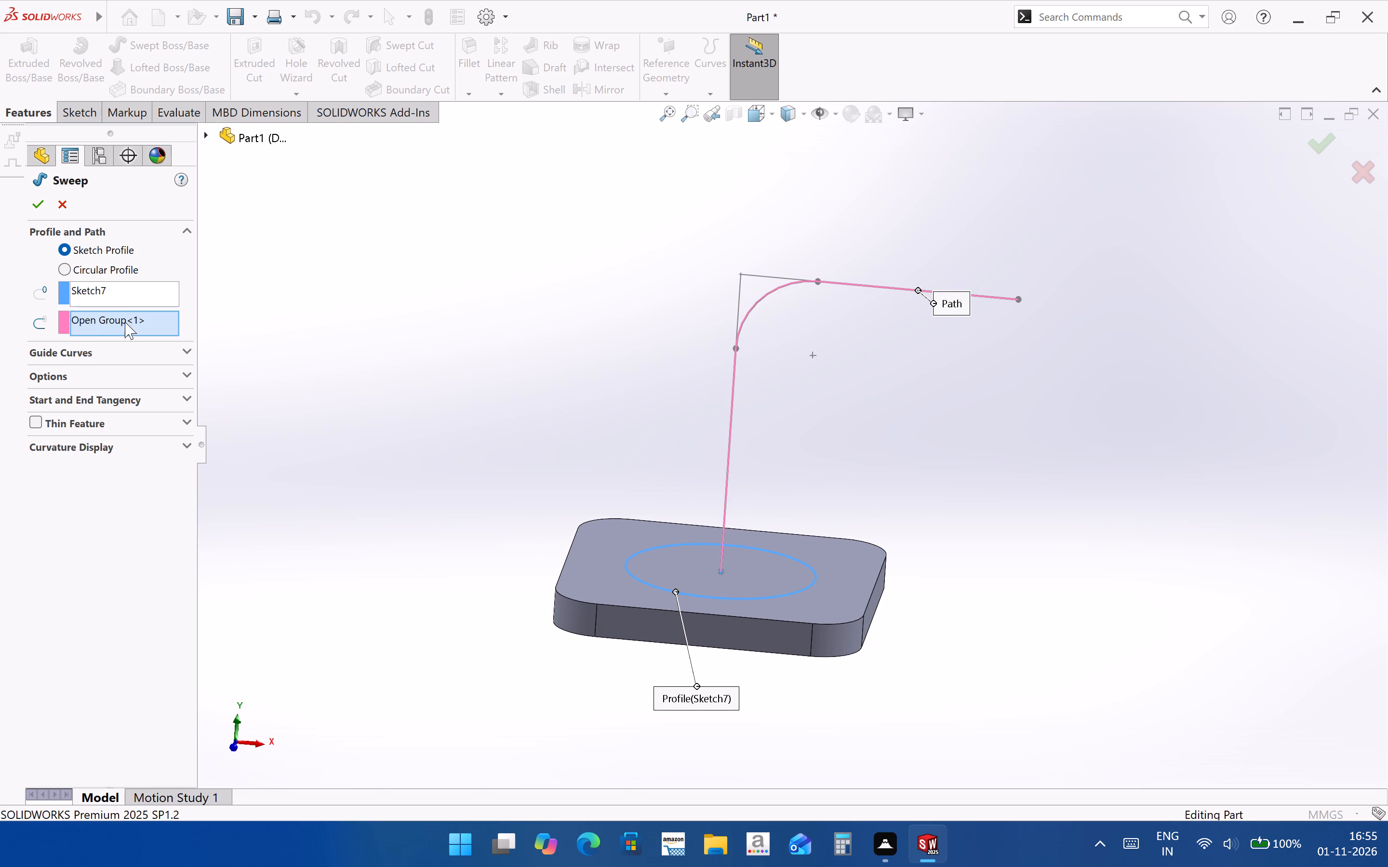
pyautogui.click(93, 287)
pyautogui.press('Delete')
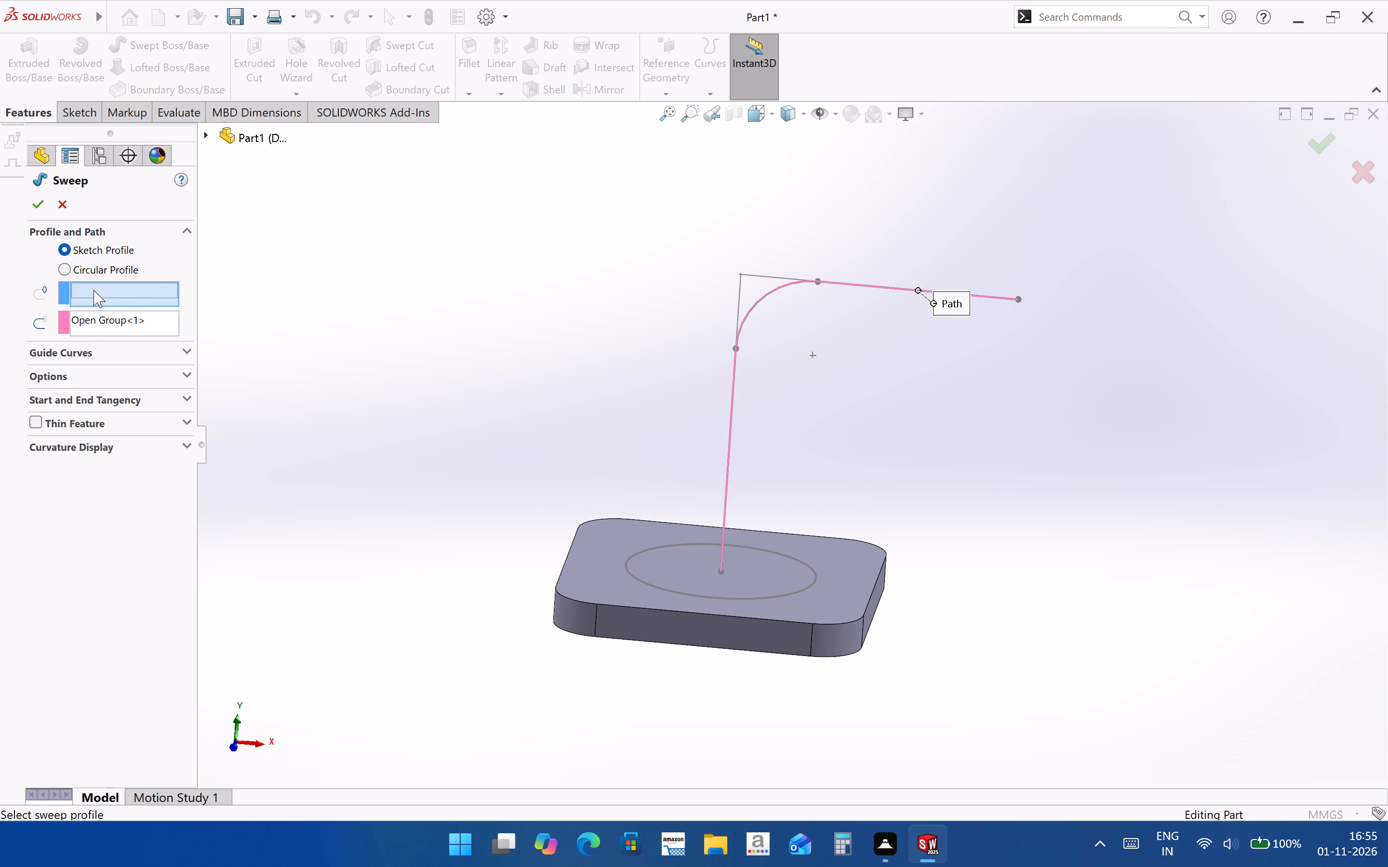
pyautogui.click(117, 324)
pyautogui.press('Delete')
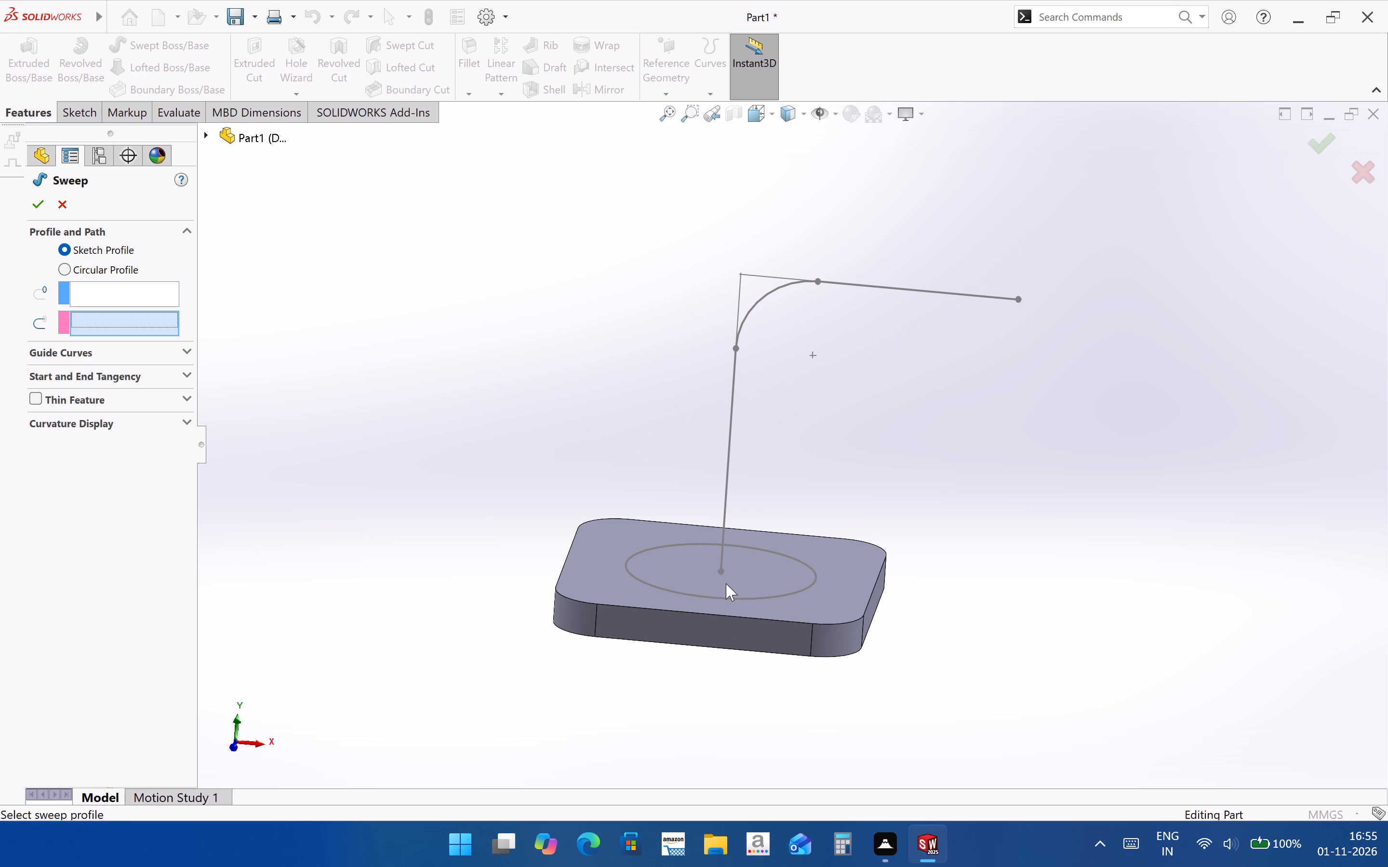
pyautogui.click(744, 599)
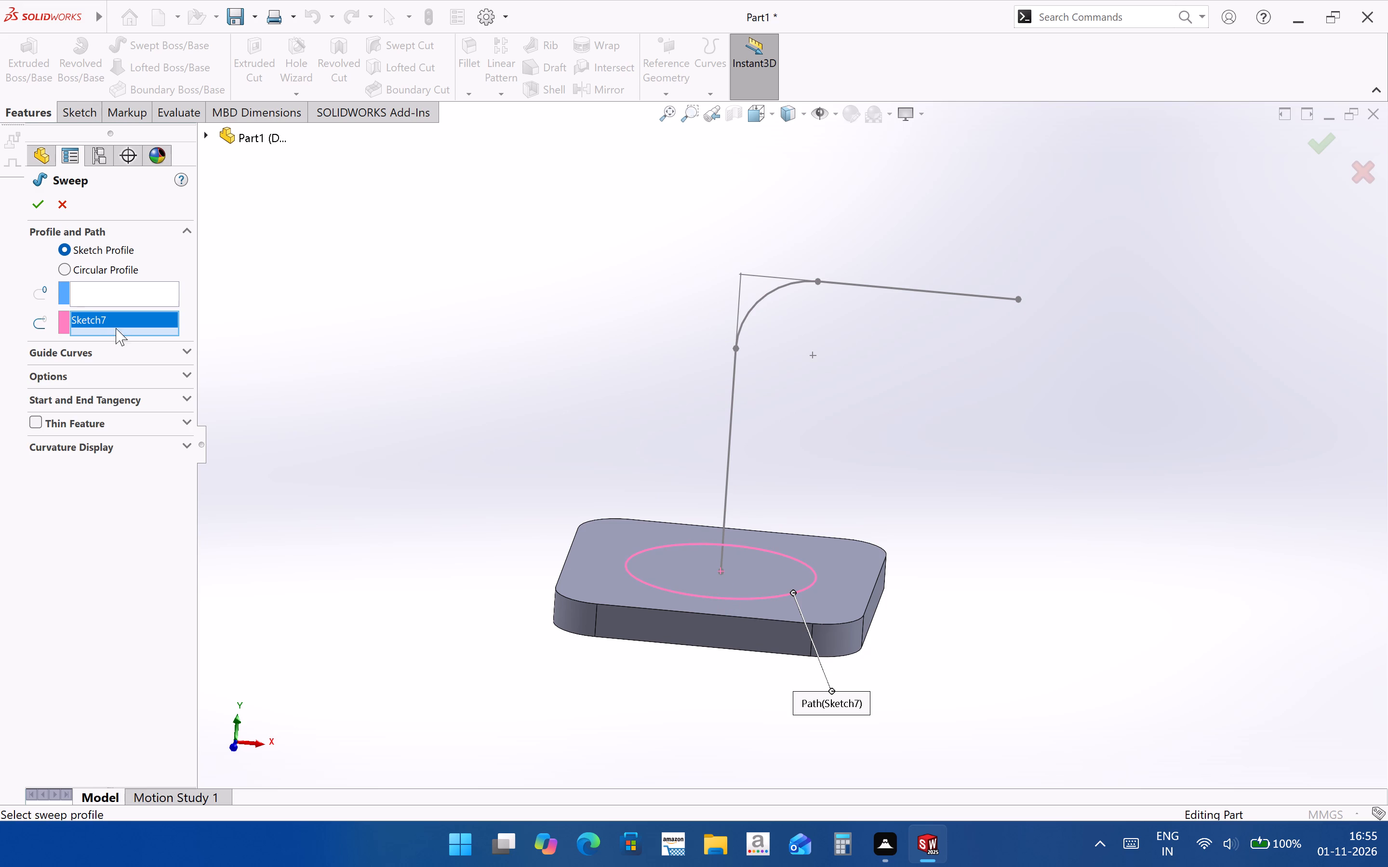
pyautogui.click(104, 322)
pyautogui.press('Delete')
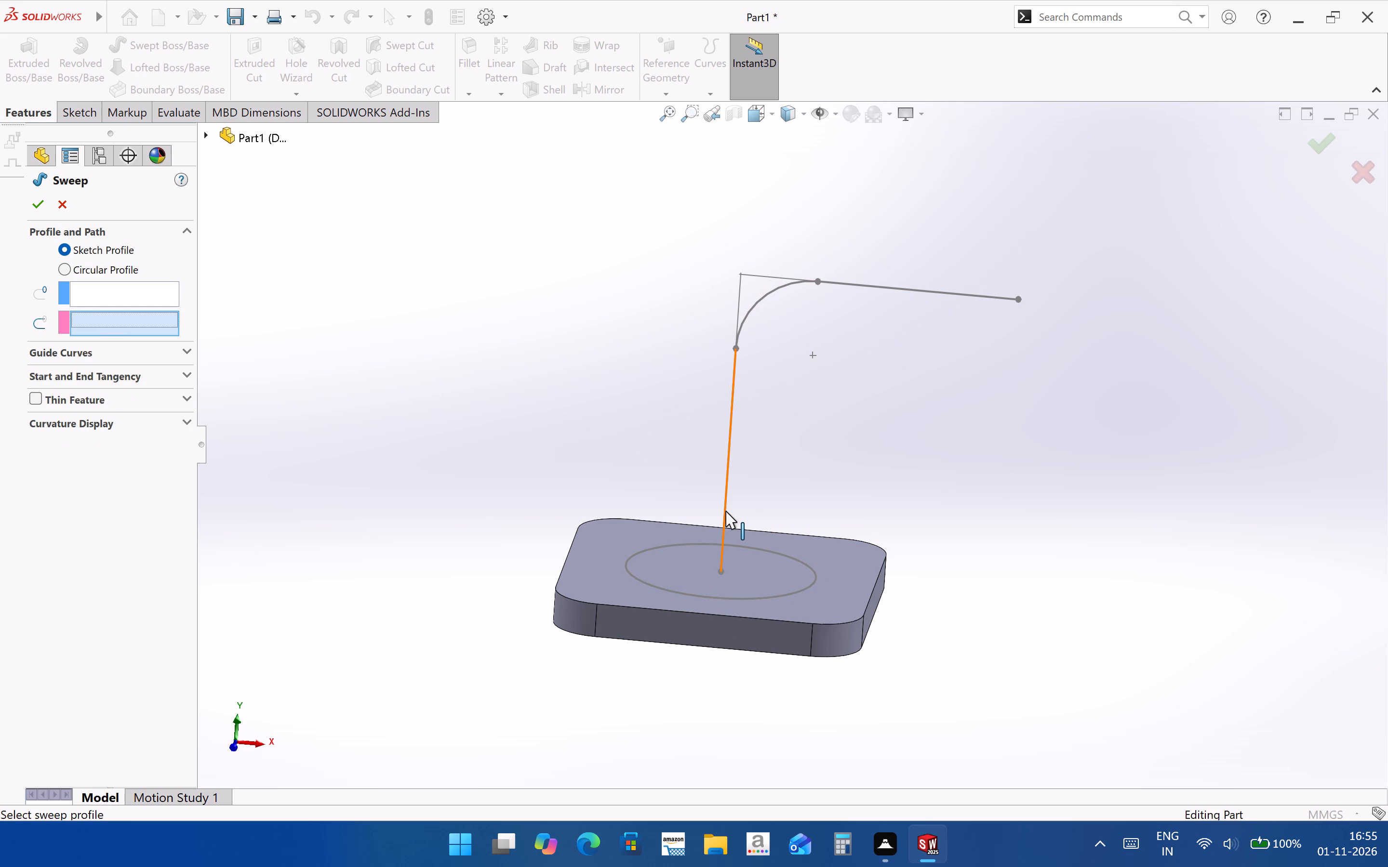
pyautogui.click(725, 510)
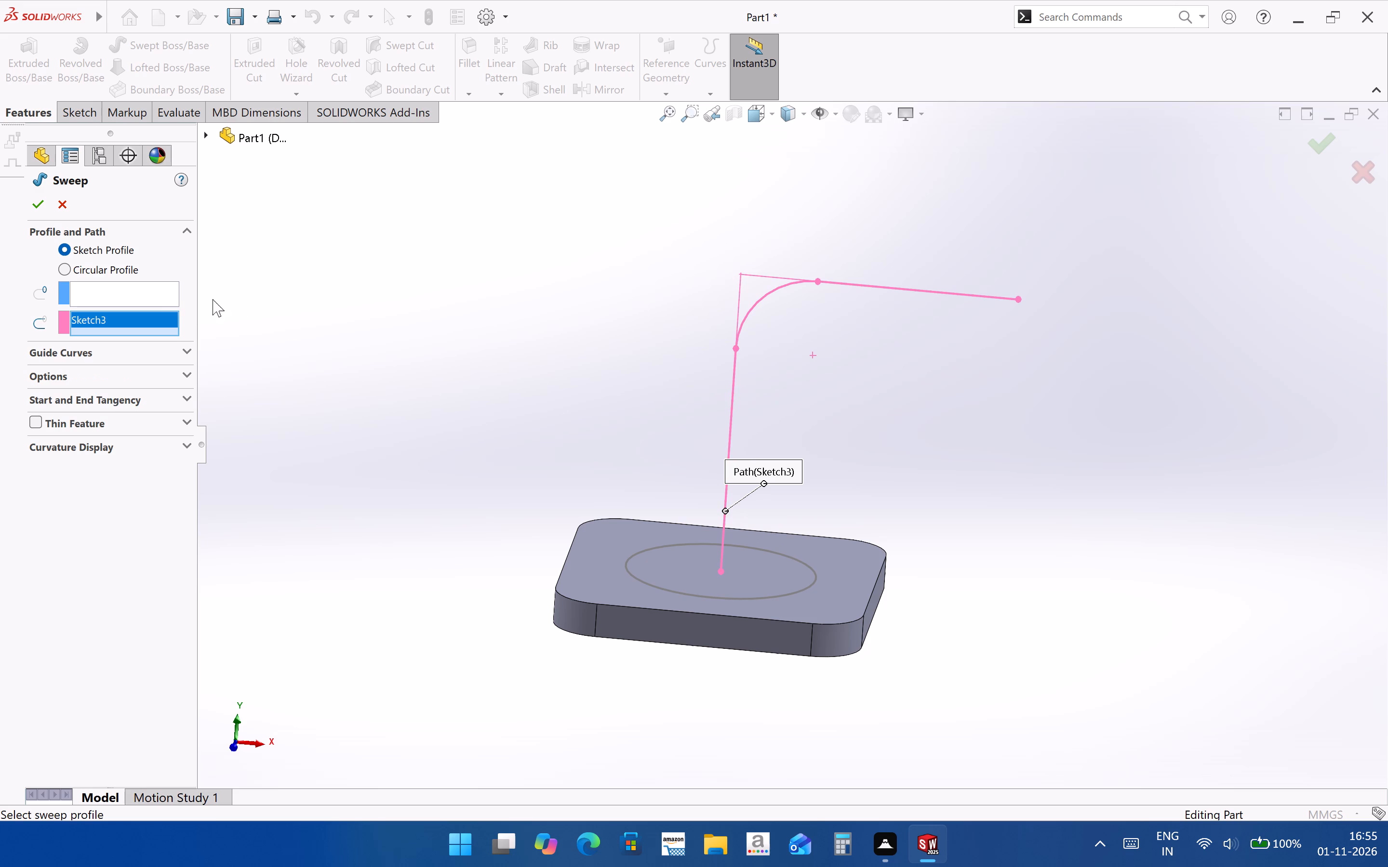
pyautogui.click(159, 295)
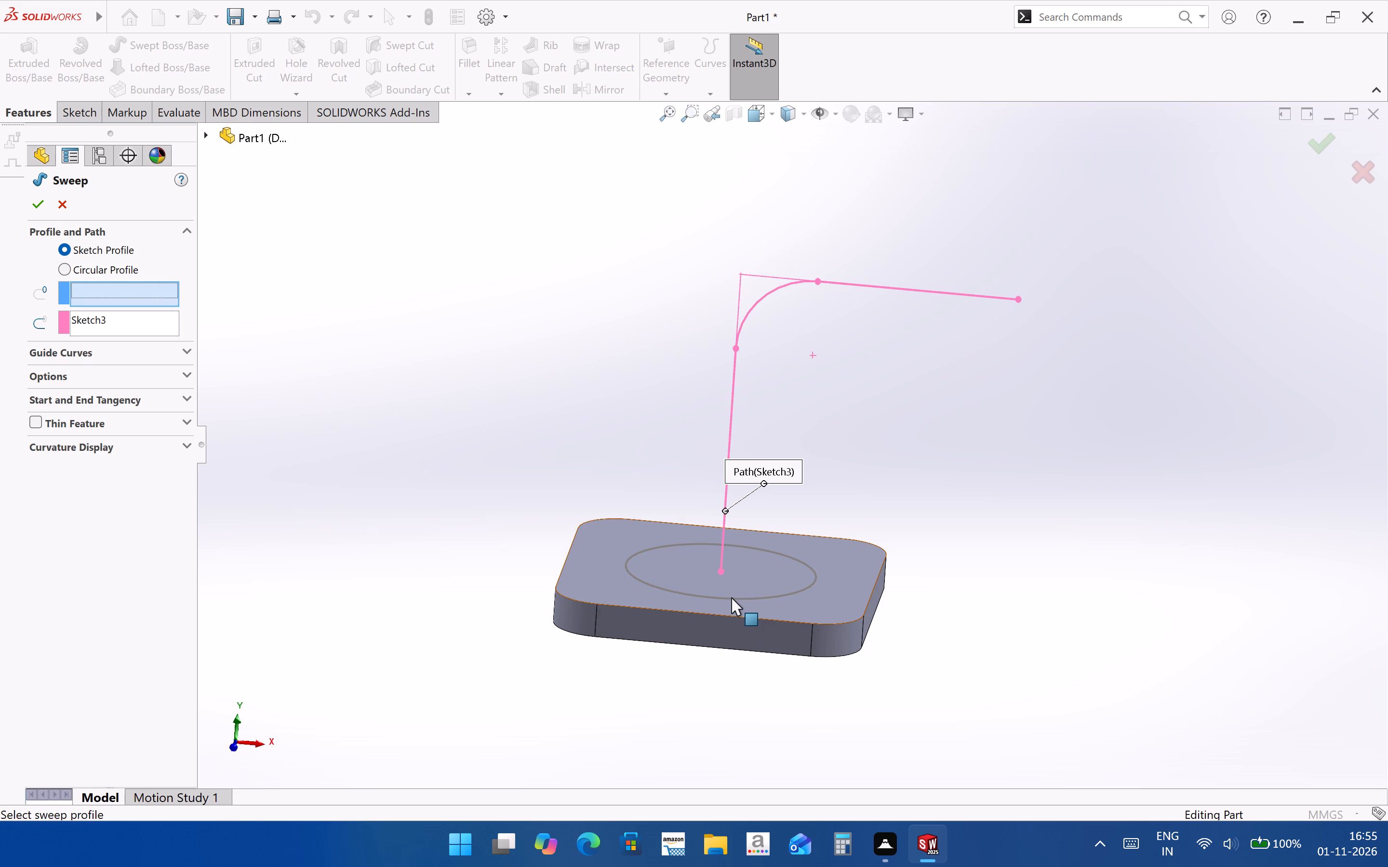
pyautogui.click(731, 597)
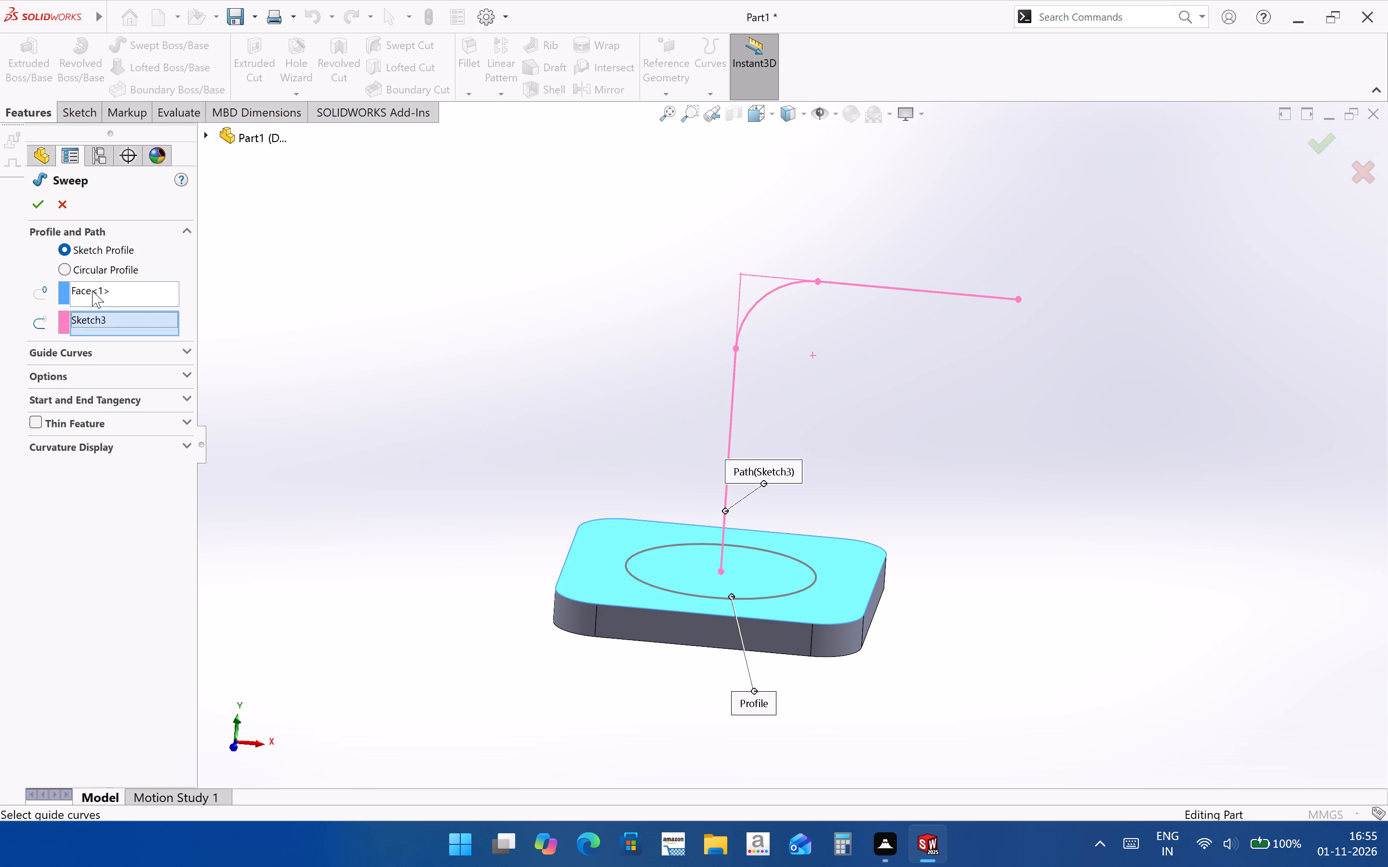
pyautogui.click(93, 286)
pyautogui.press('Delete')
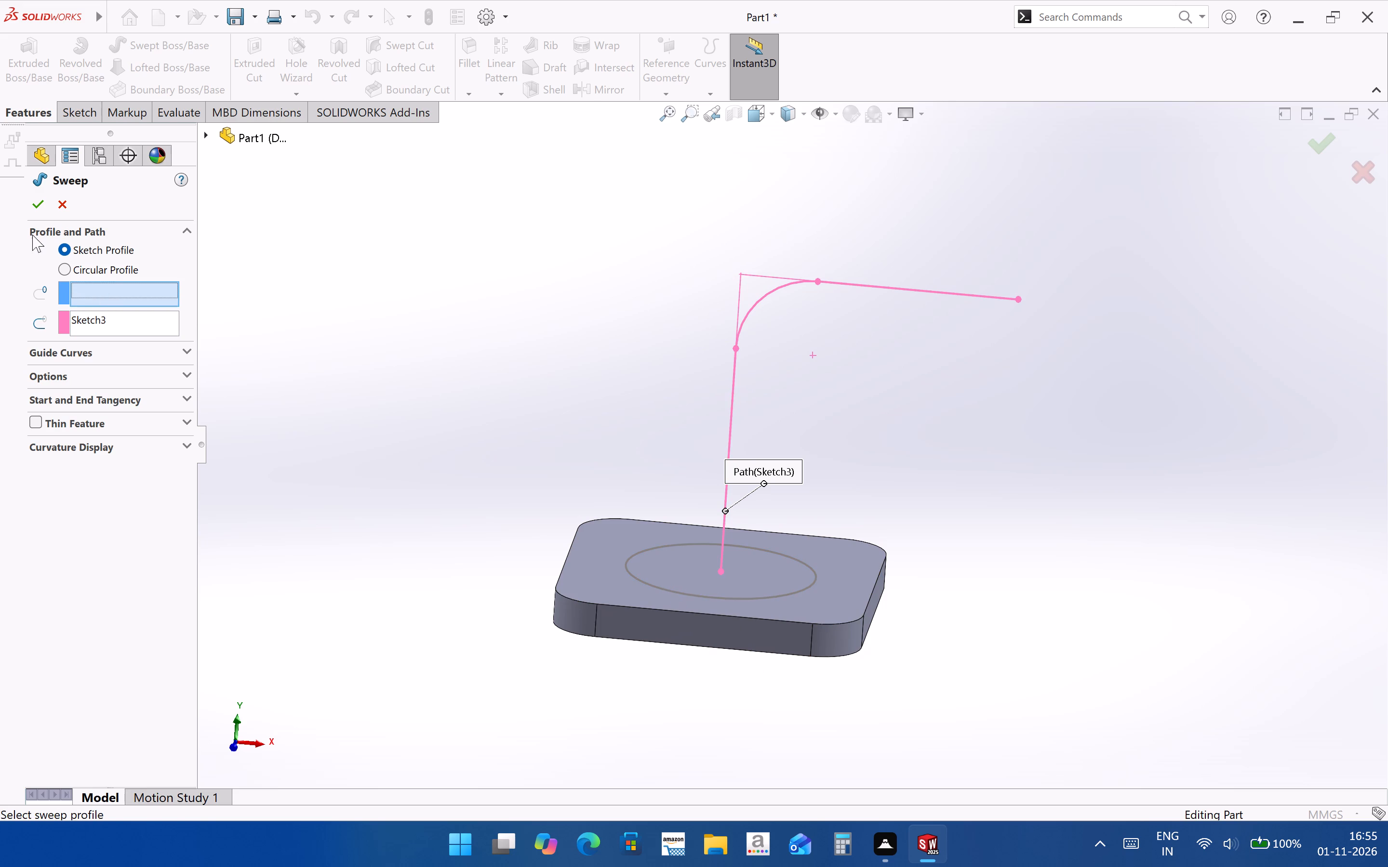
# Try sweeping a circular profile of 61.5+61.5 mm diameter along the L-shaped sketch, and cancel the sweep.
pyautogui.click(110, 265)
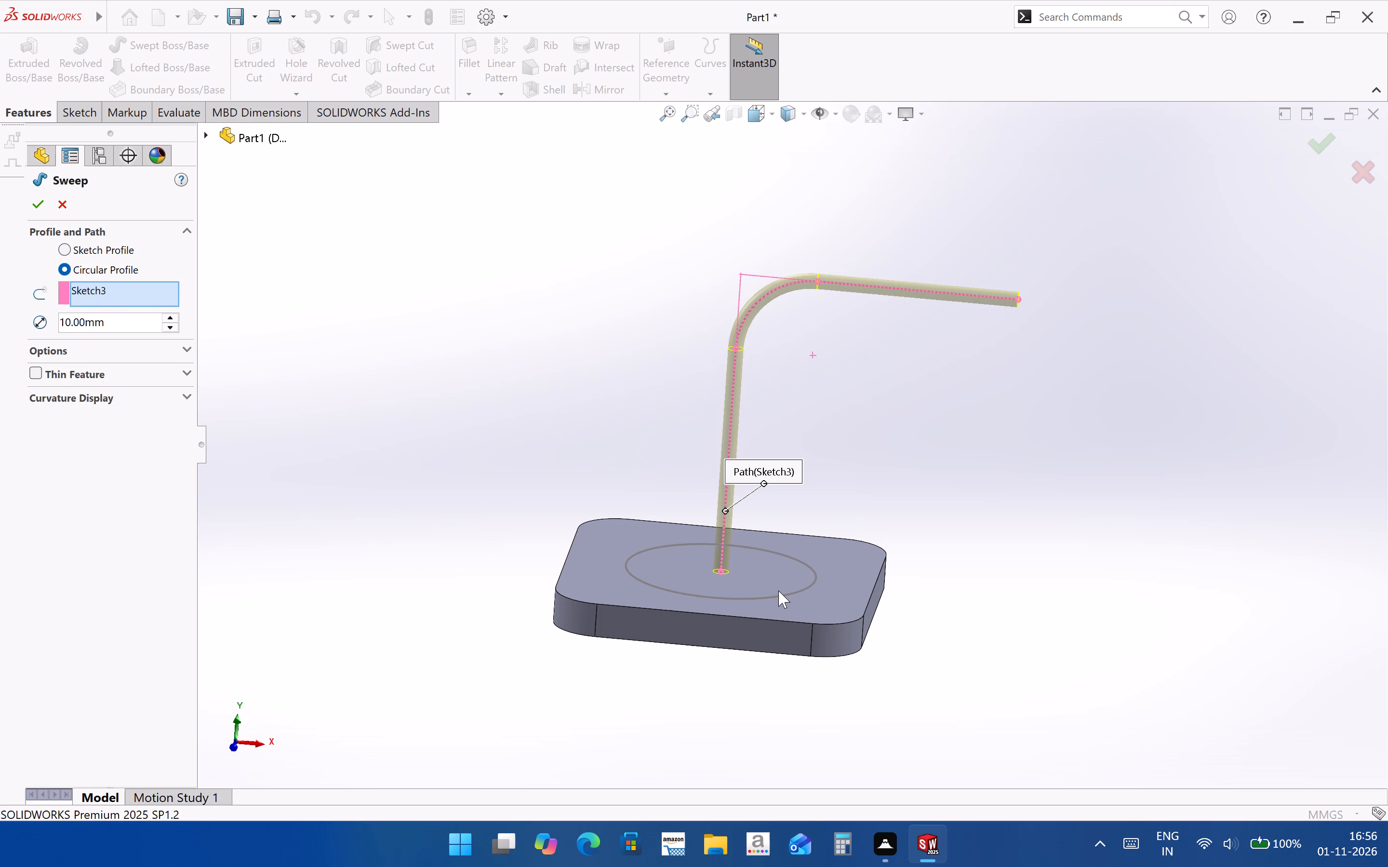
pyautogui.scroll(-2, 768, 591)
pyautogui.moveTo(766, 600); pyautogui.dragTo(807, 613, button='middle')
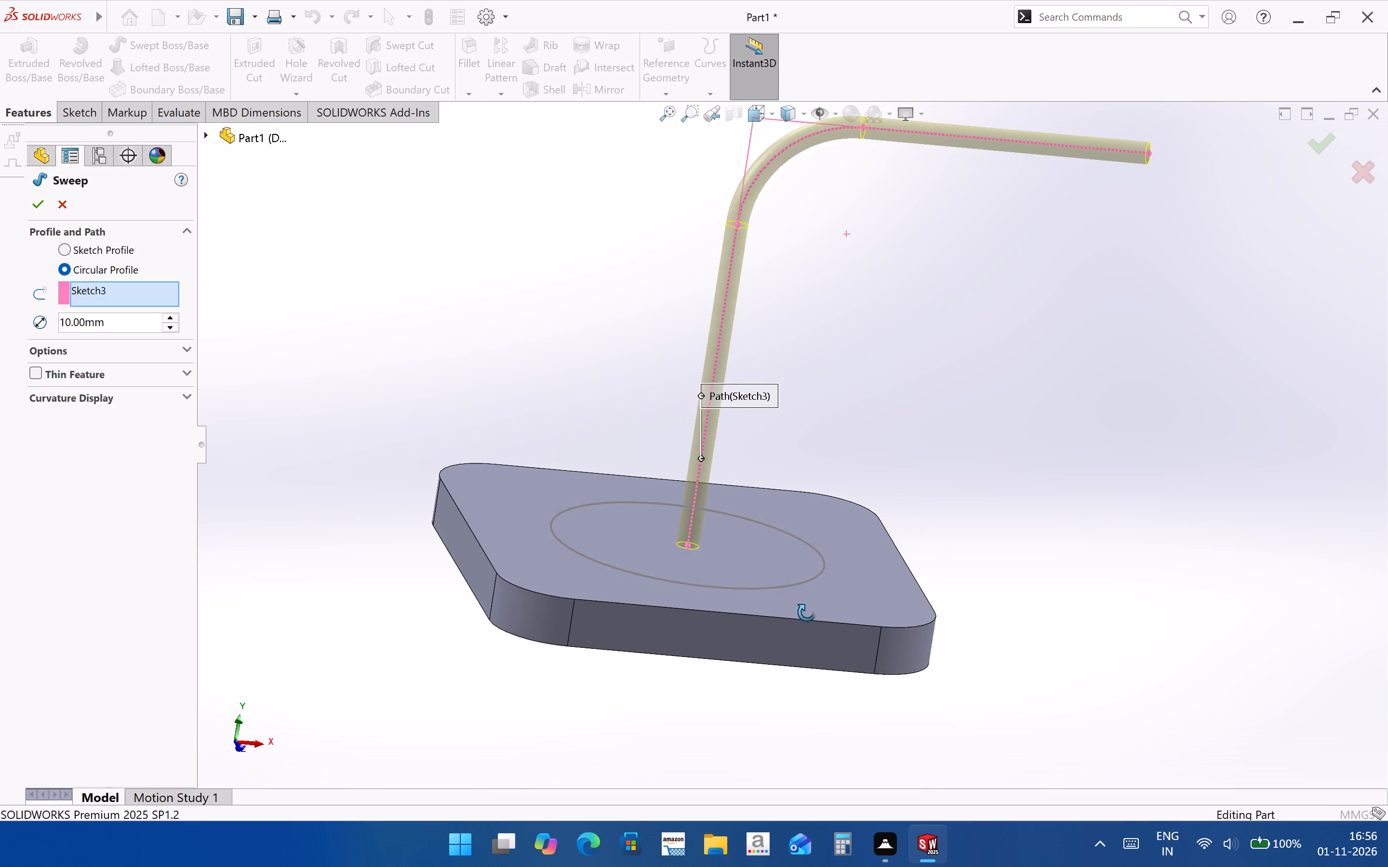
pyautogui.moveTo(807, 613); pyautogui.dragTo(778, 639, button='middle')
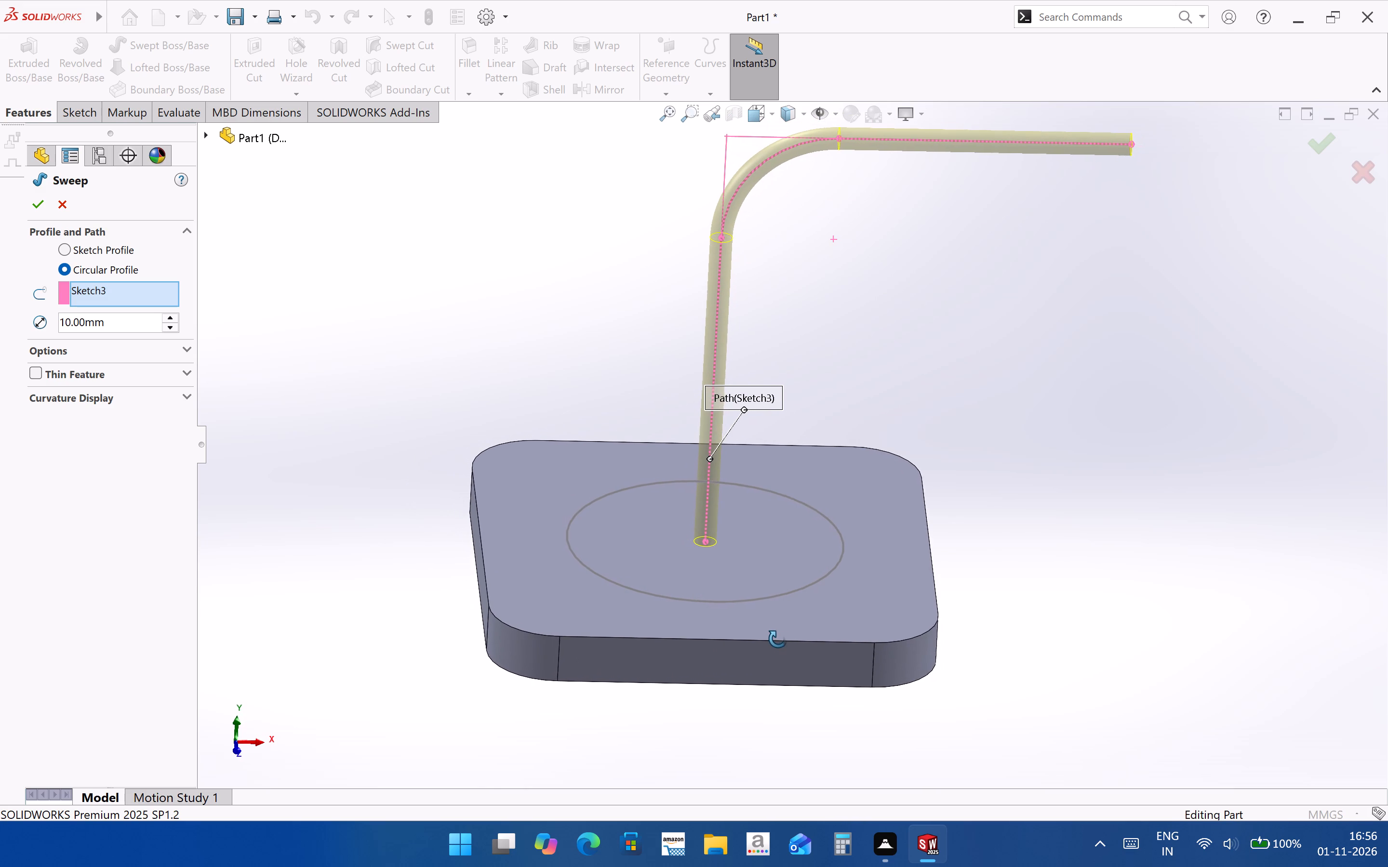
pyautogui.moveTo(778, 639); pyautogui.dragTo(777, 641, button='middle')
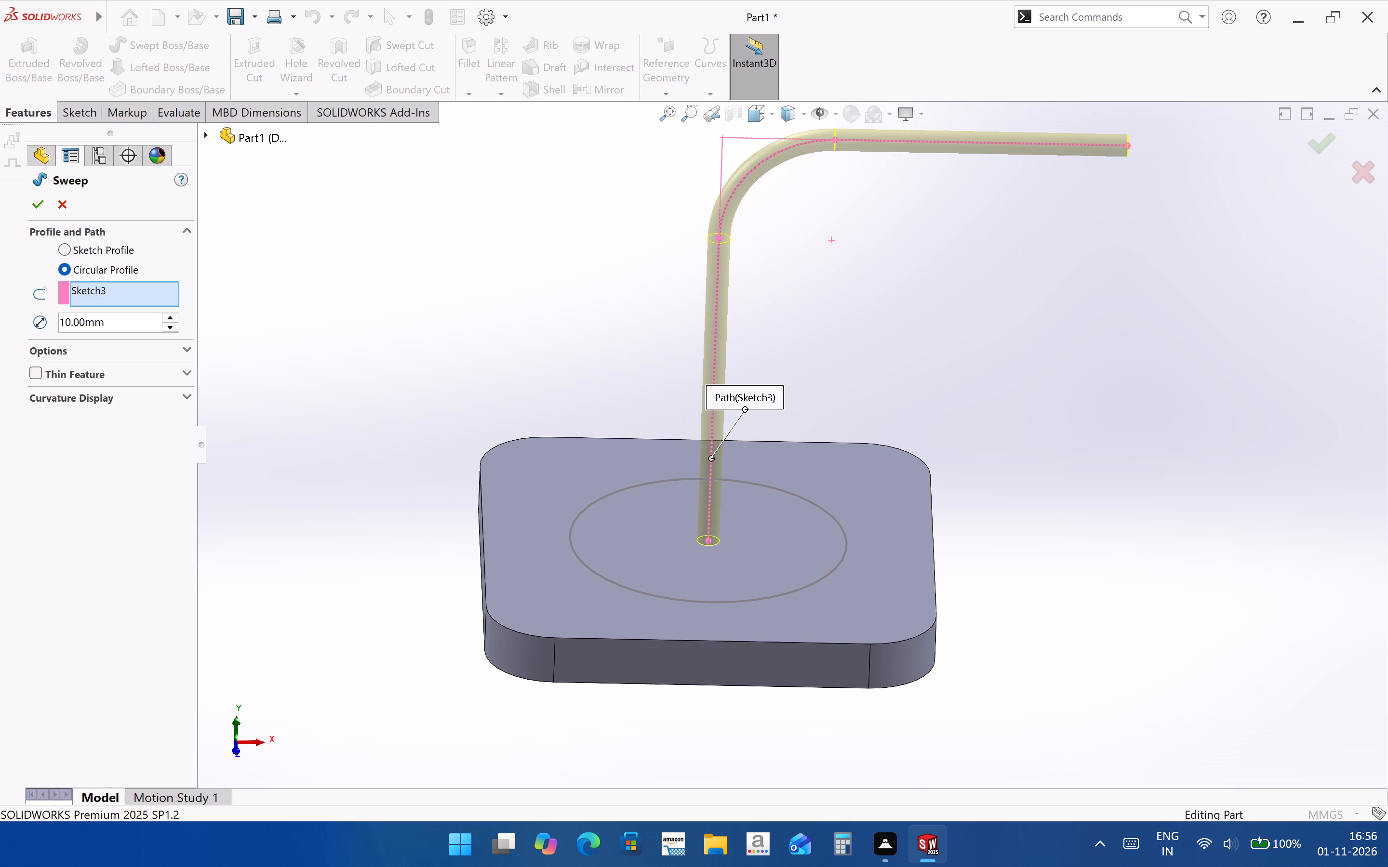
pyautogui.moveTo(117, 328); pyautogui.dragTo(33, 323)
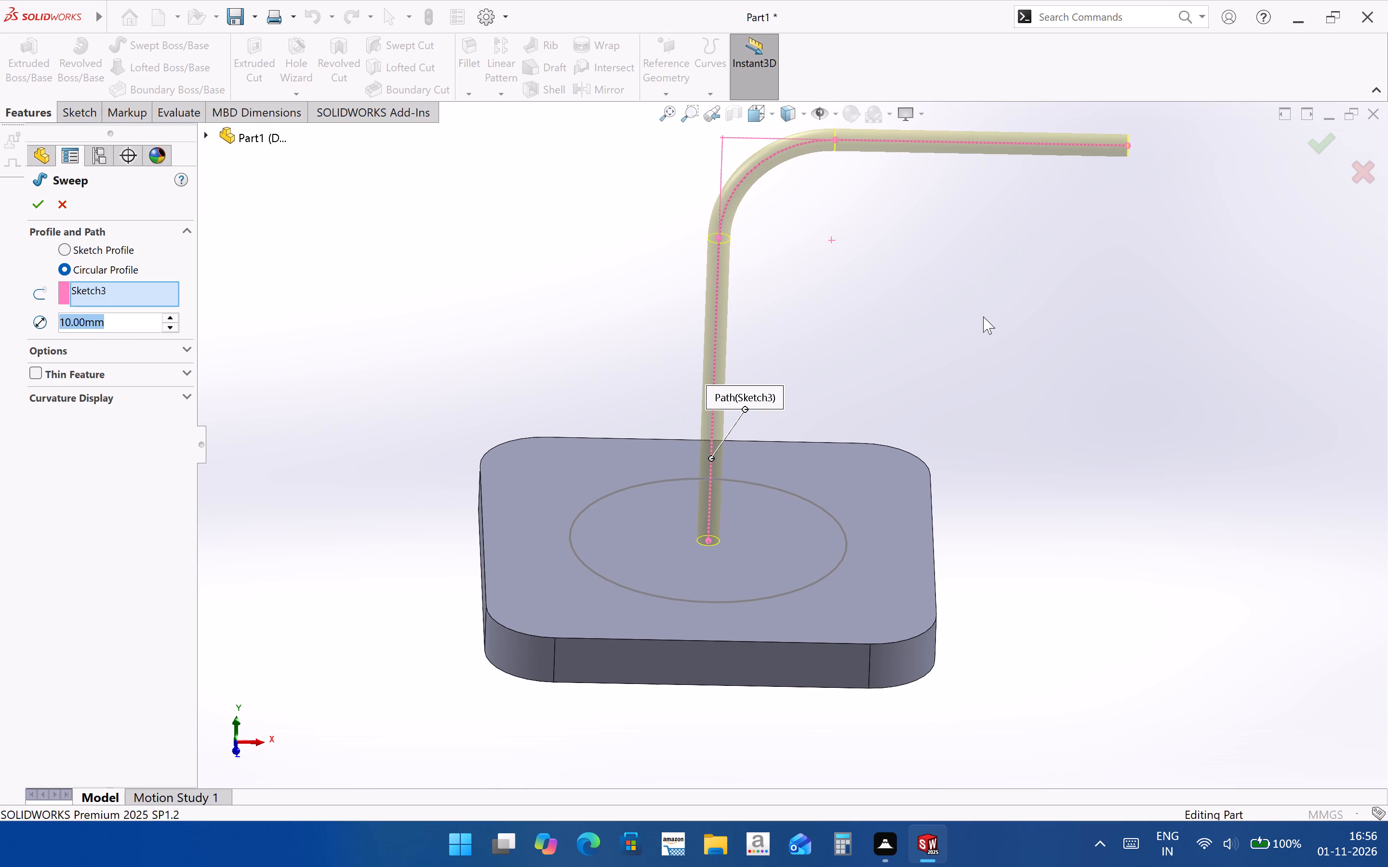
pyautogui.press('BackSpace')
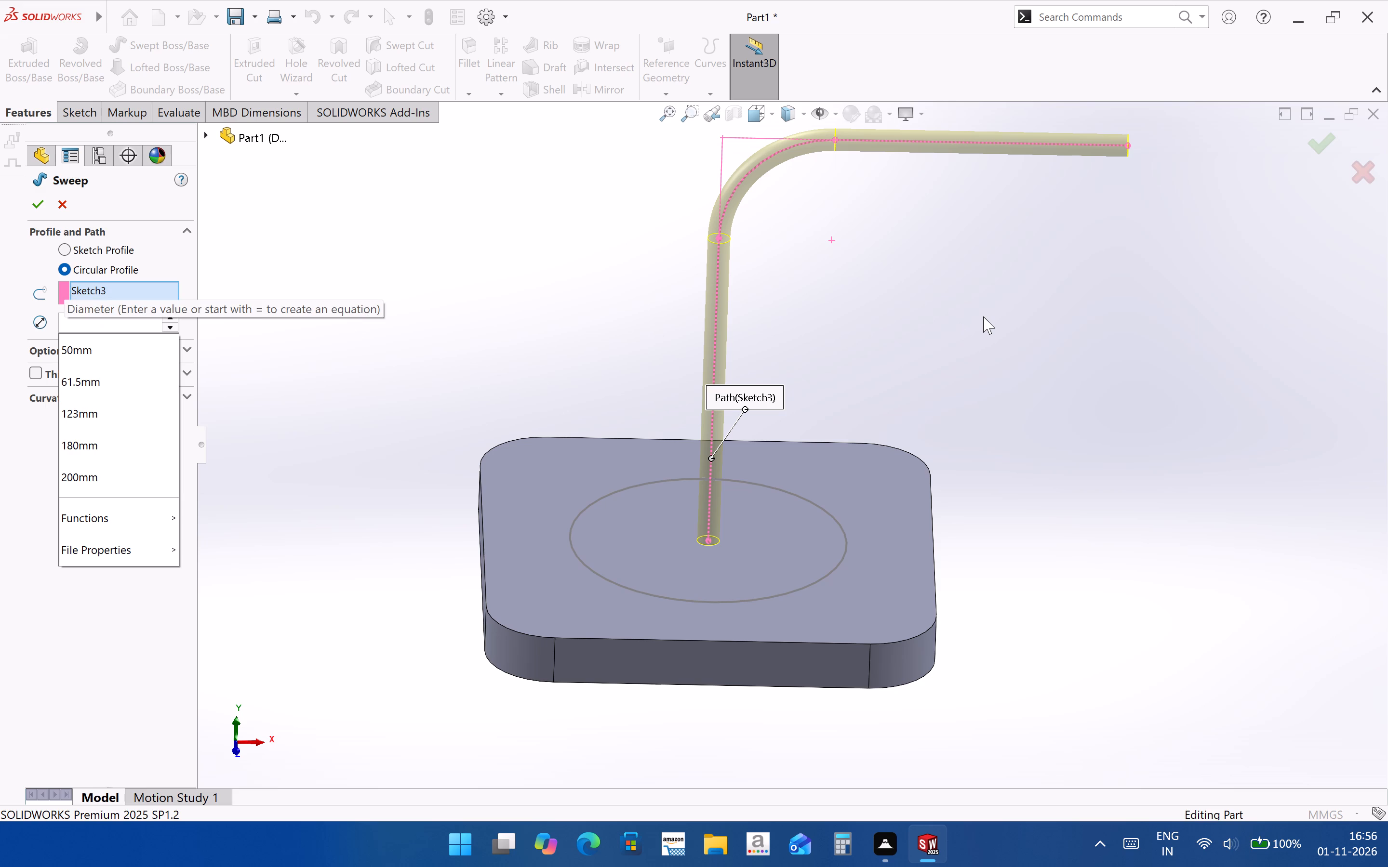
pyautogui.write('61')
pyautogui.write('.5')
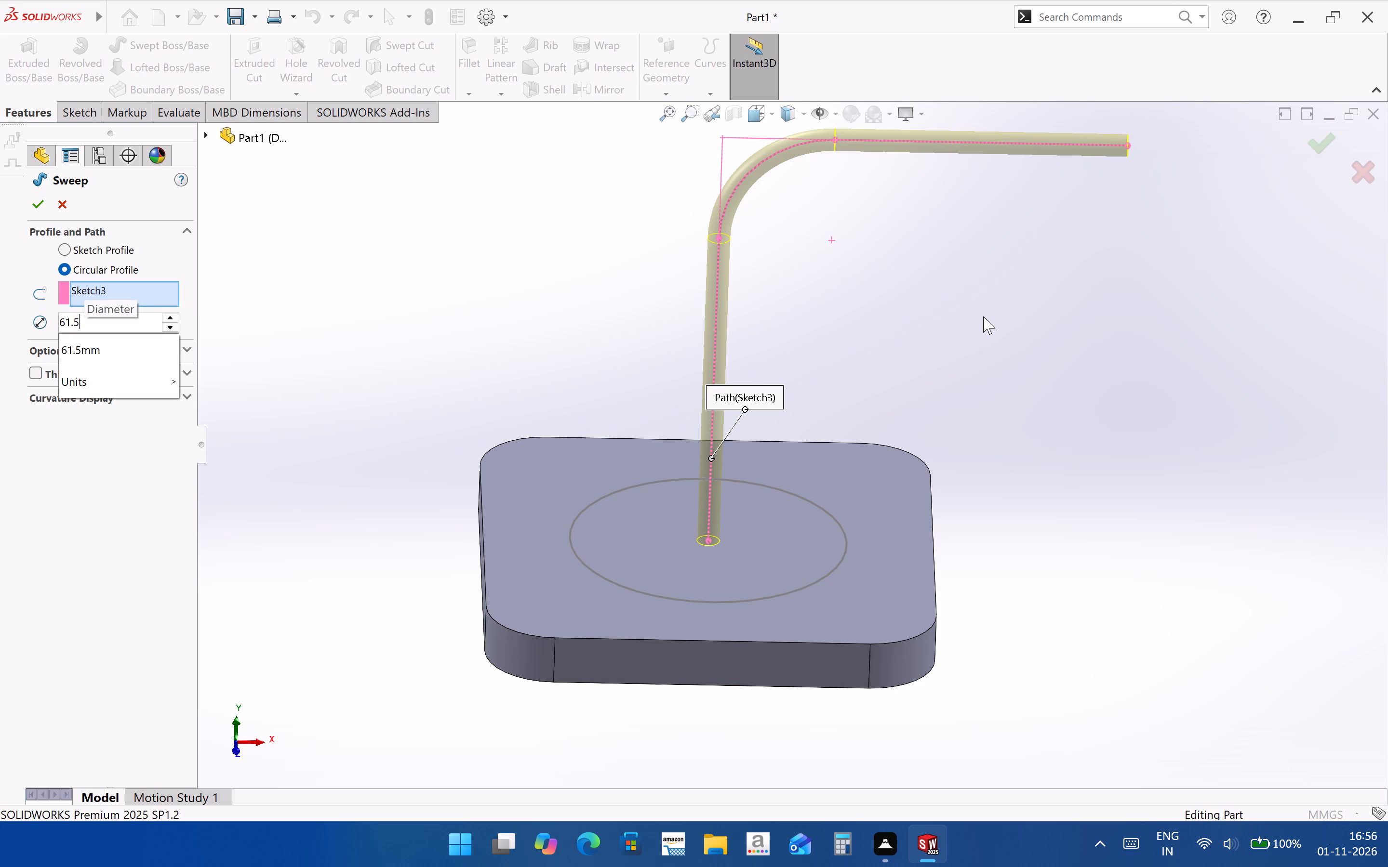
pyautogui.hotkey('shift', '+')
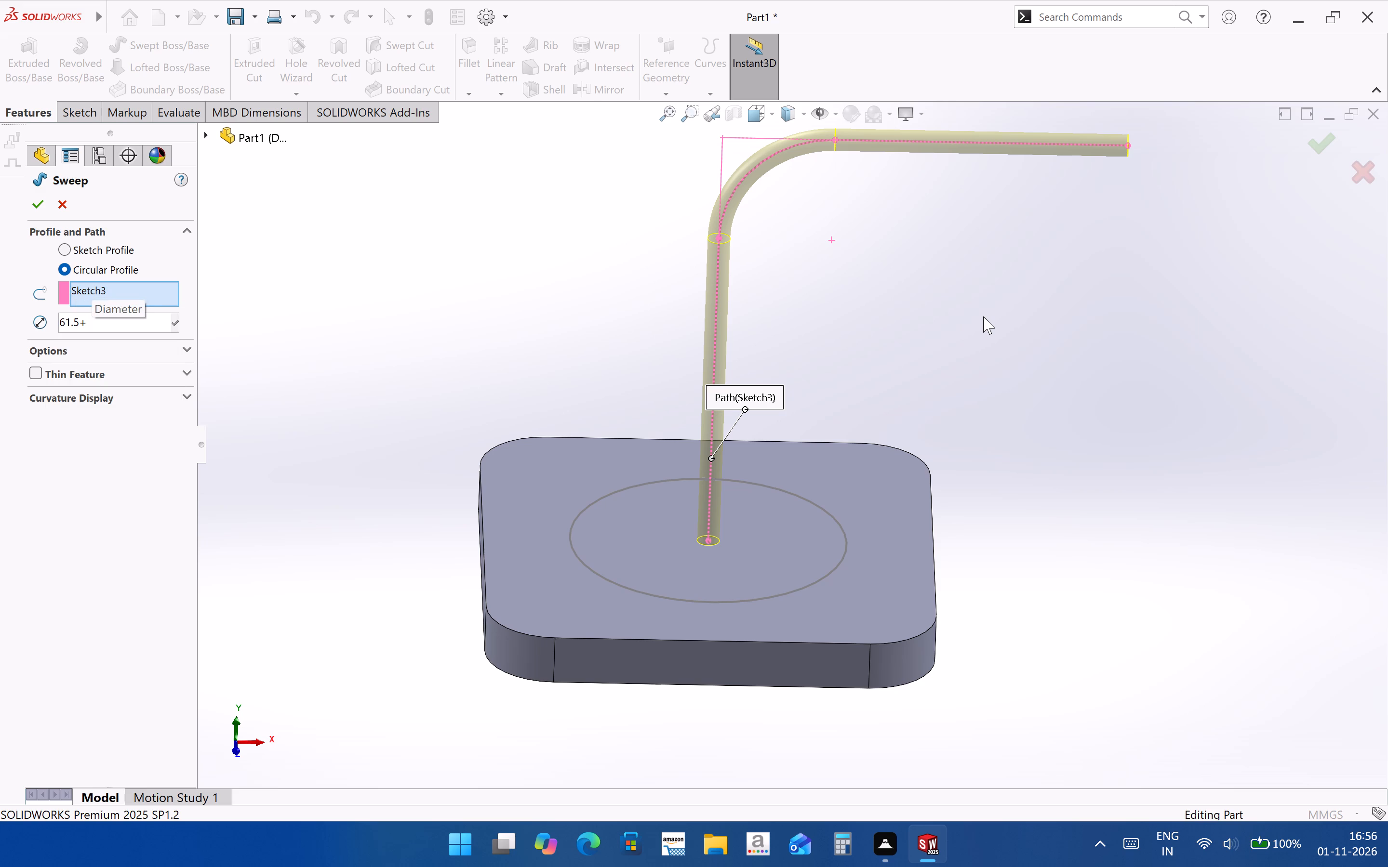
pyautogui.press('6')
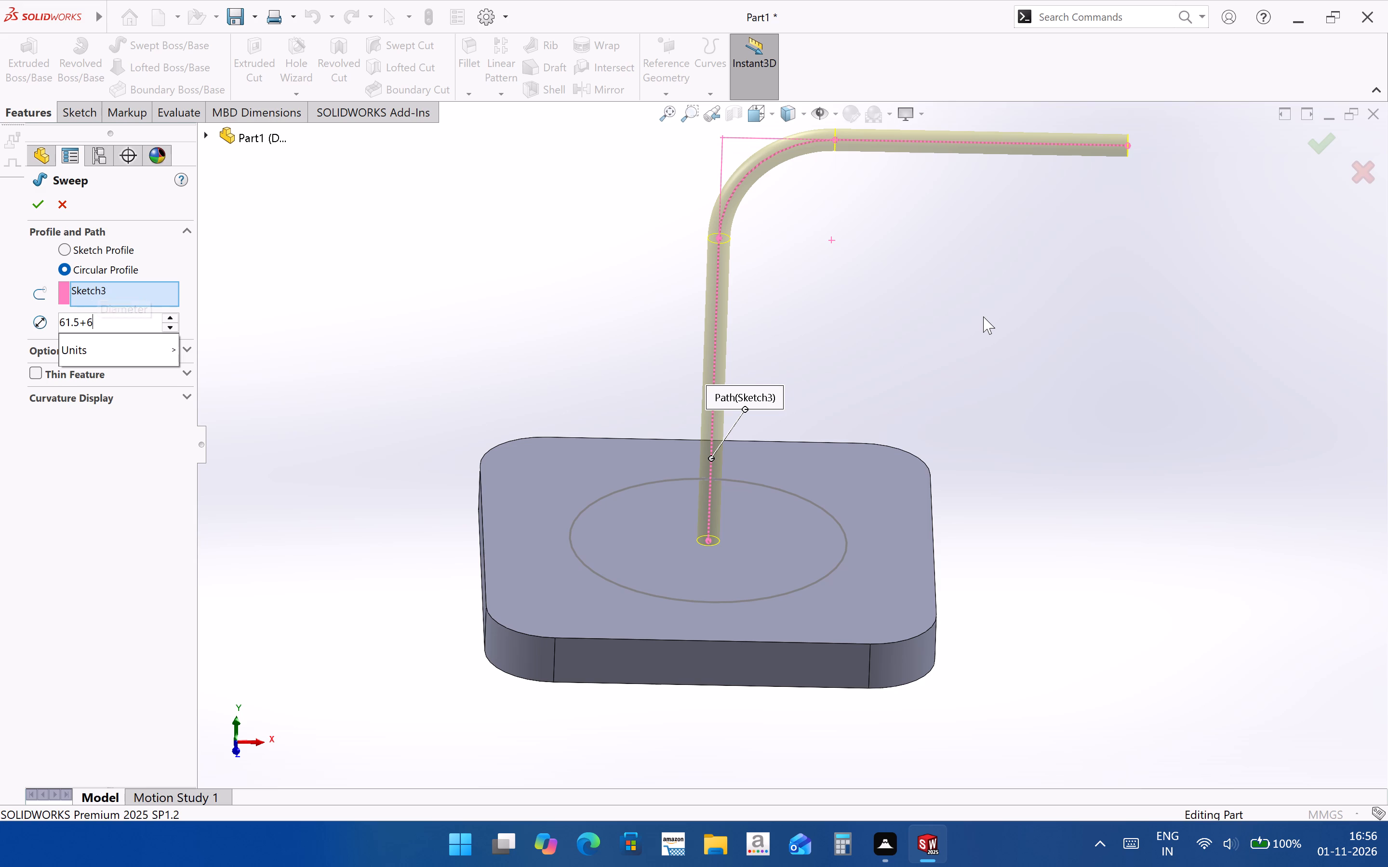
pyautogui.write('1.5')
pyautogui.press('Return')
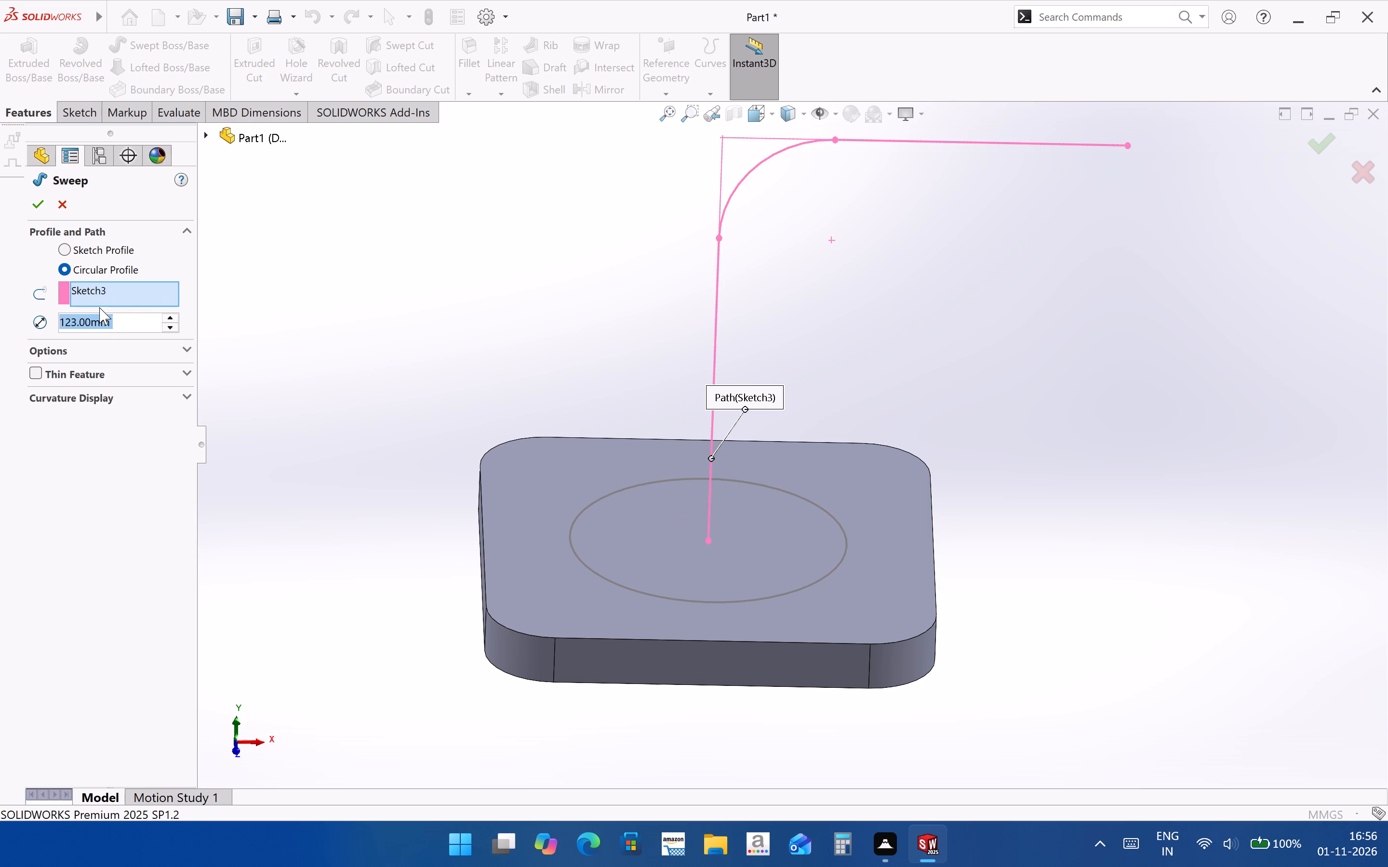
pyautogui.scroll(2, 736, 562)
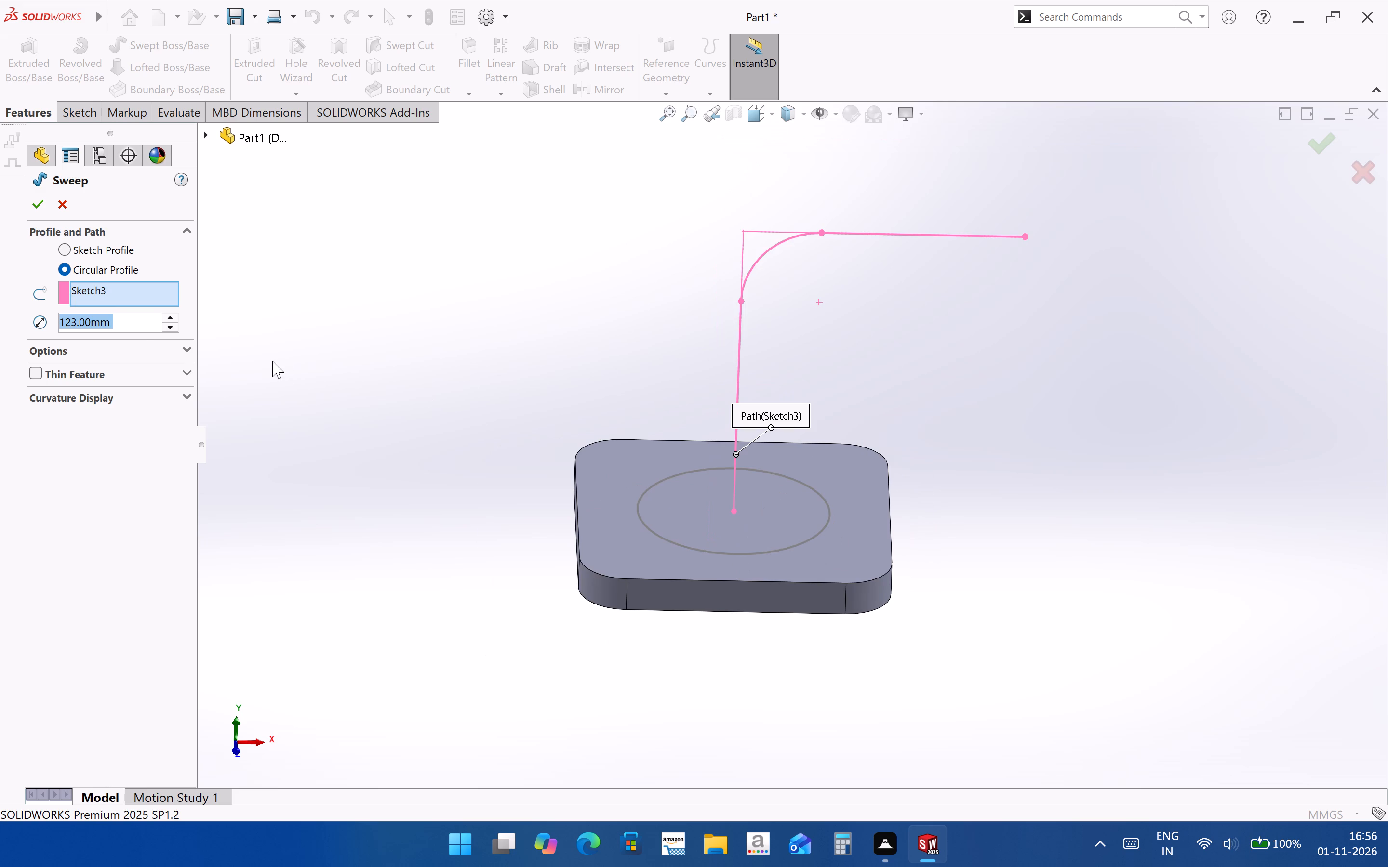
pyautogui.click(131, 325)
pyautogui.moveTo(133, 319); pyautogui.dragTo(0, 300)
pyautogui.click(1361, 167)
# Delete the 123 mm circle sketch from the base plate's top face.
pyautogui.click(97, 467)
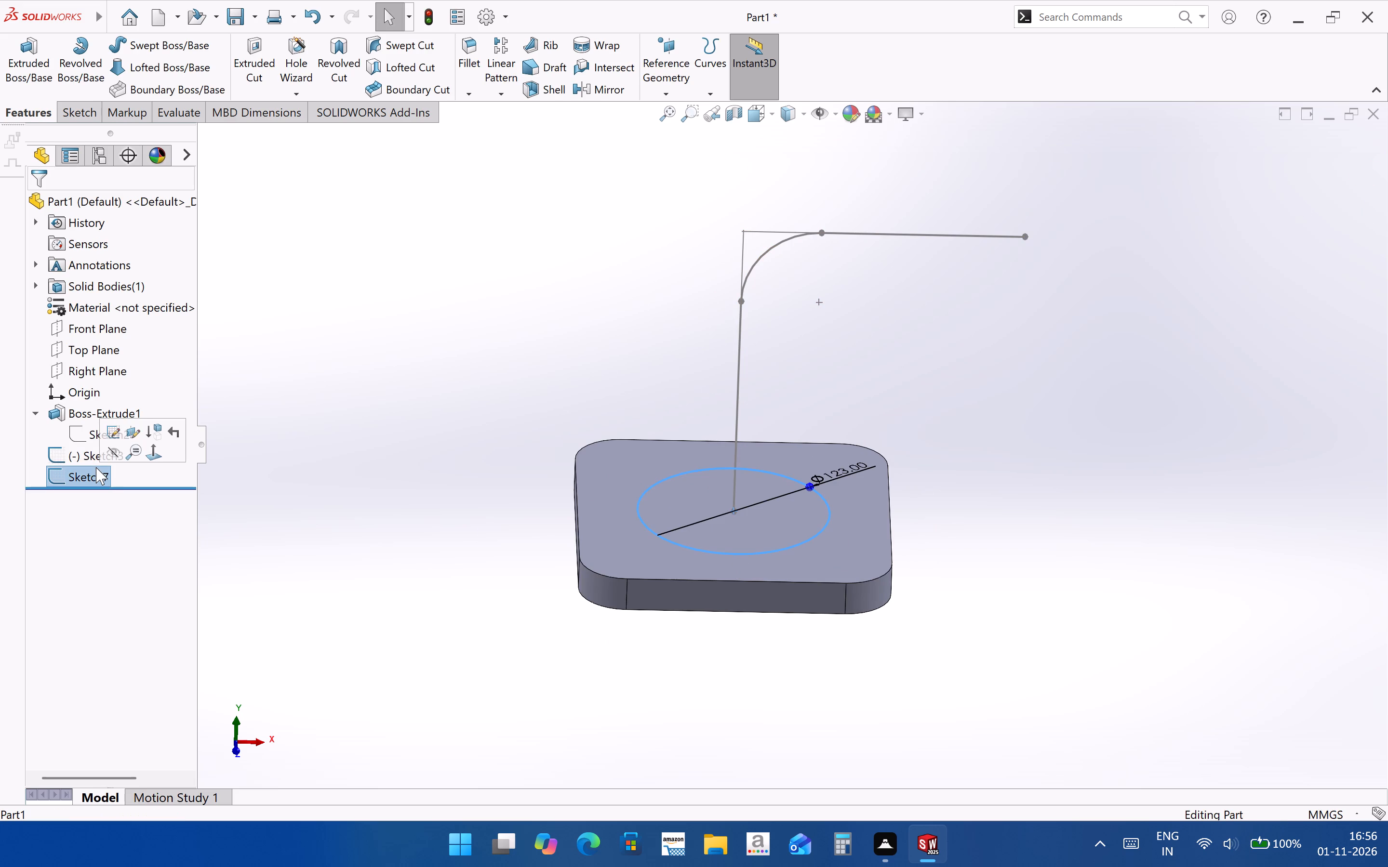
pyautogui.press('Delete')
pyautogui.click(837, 305)
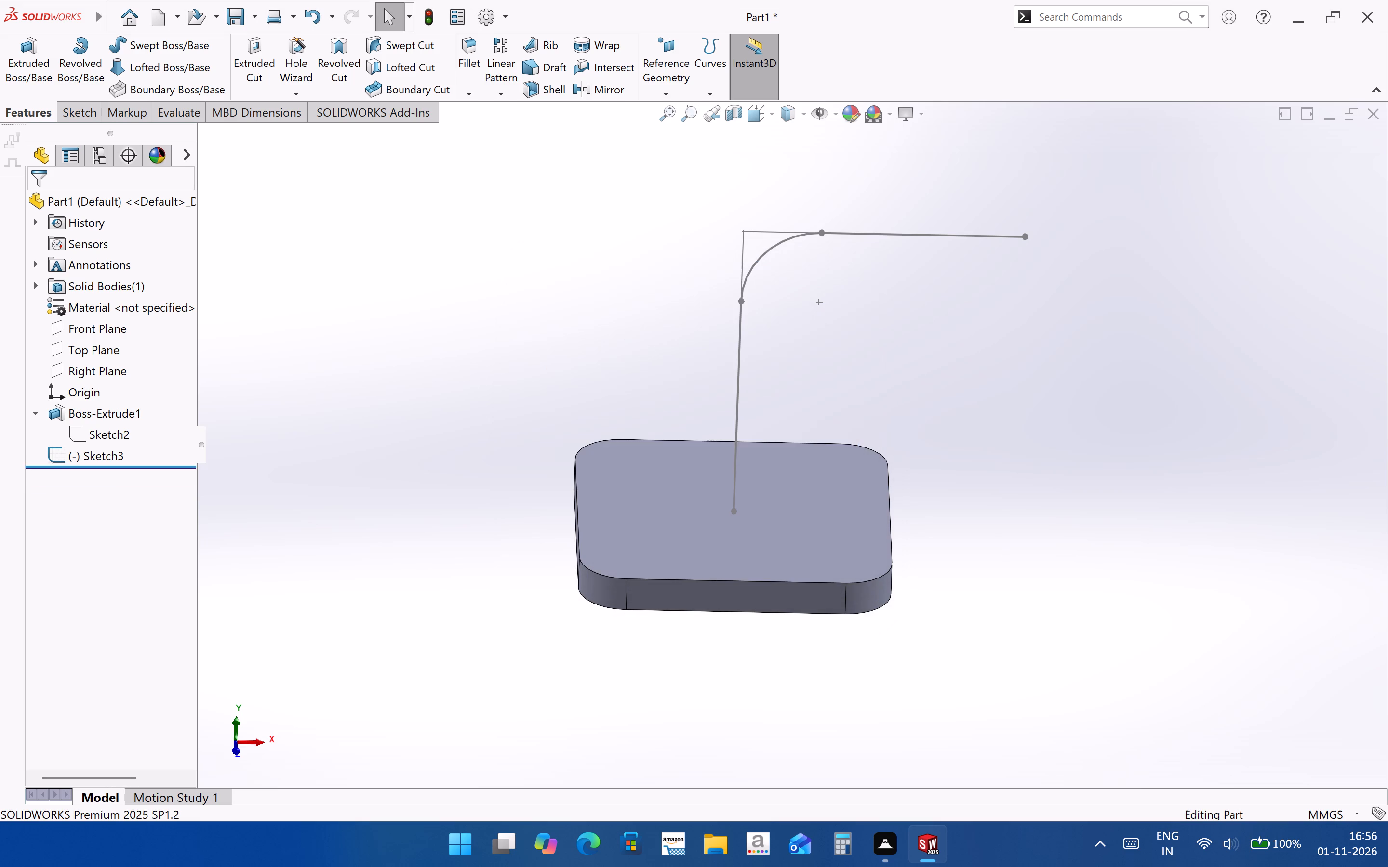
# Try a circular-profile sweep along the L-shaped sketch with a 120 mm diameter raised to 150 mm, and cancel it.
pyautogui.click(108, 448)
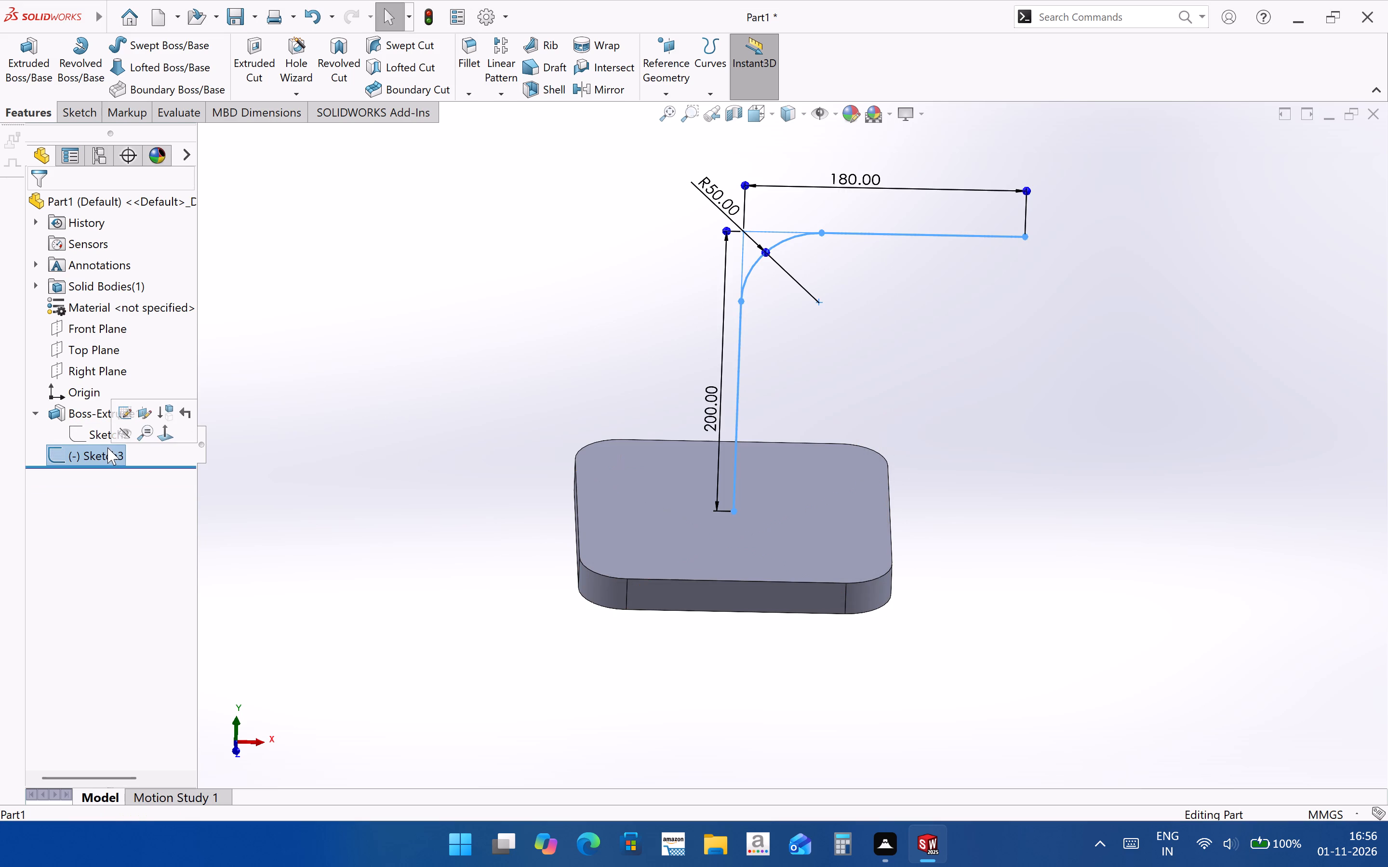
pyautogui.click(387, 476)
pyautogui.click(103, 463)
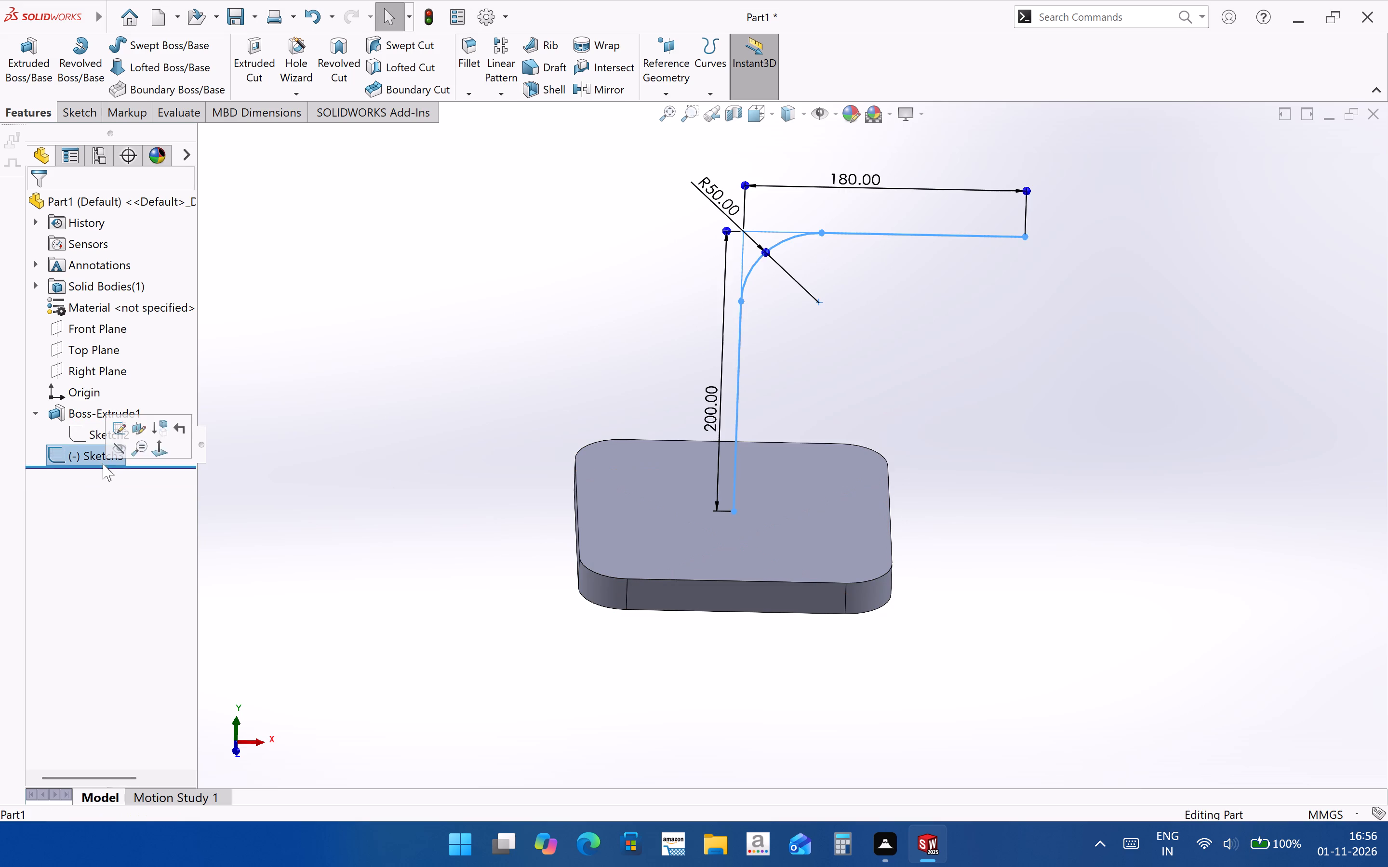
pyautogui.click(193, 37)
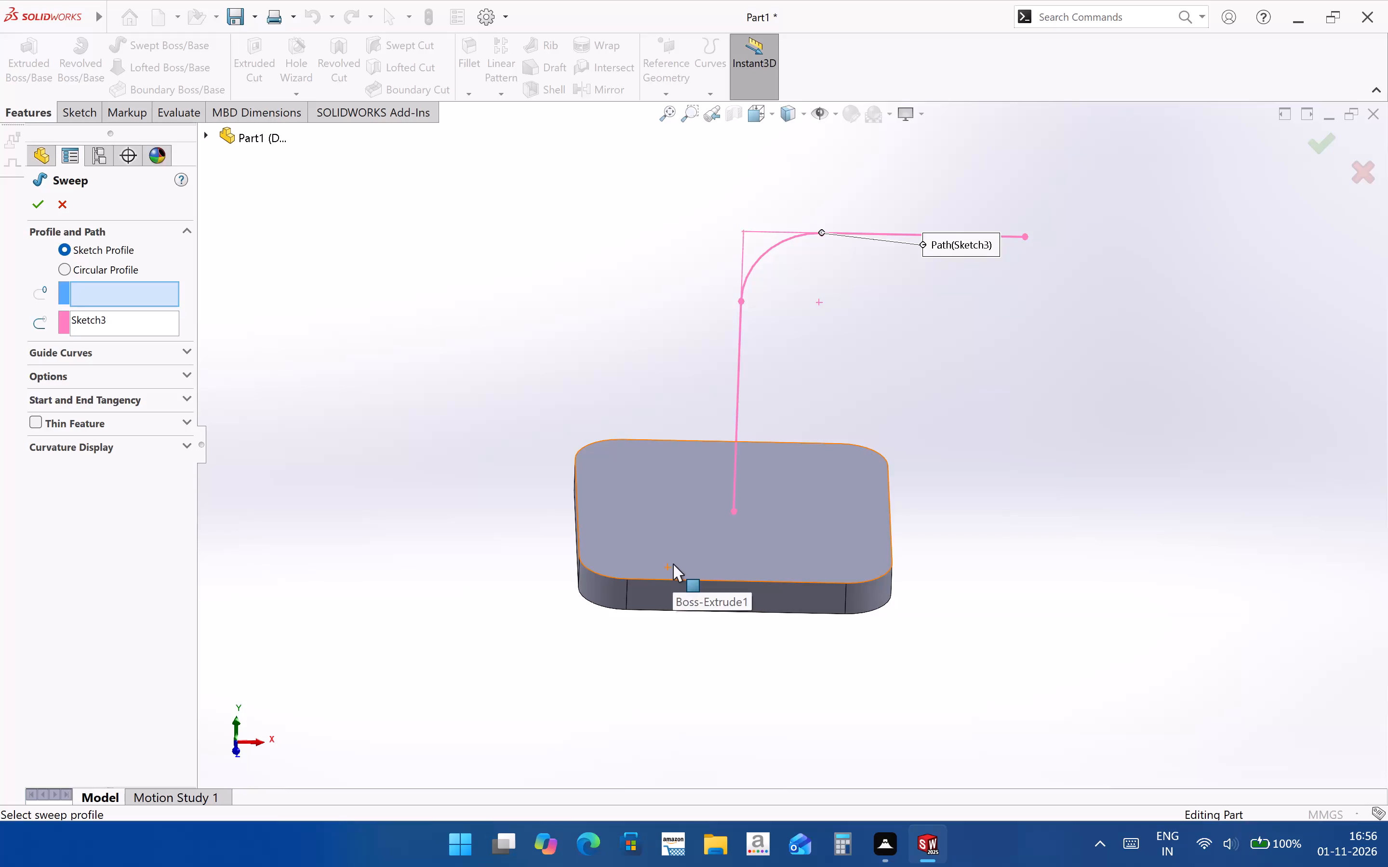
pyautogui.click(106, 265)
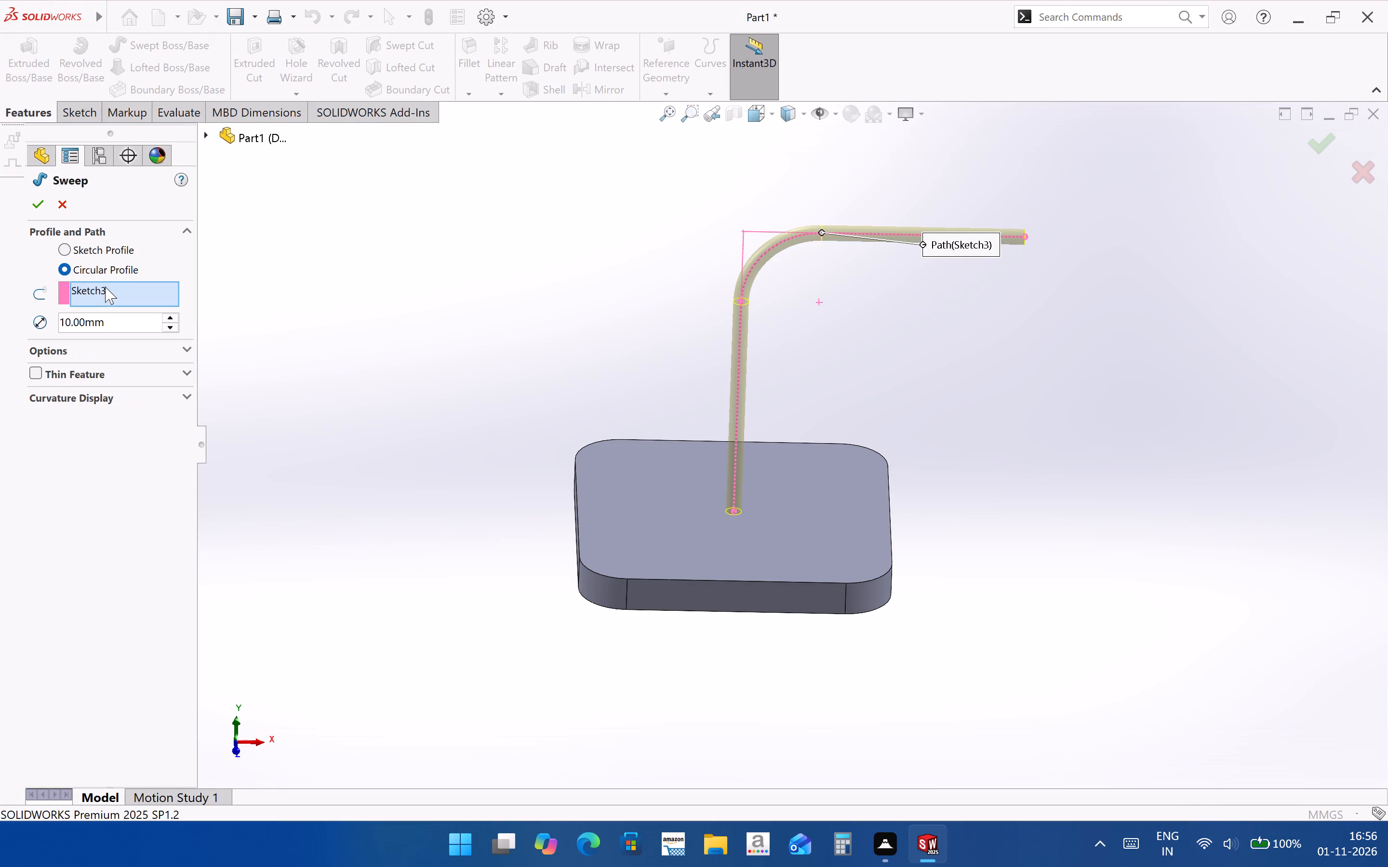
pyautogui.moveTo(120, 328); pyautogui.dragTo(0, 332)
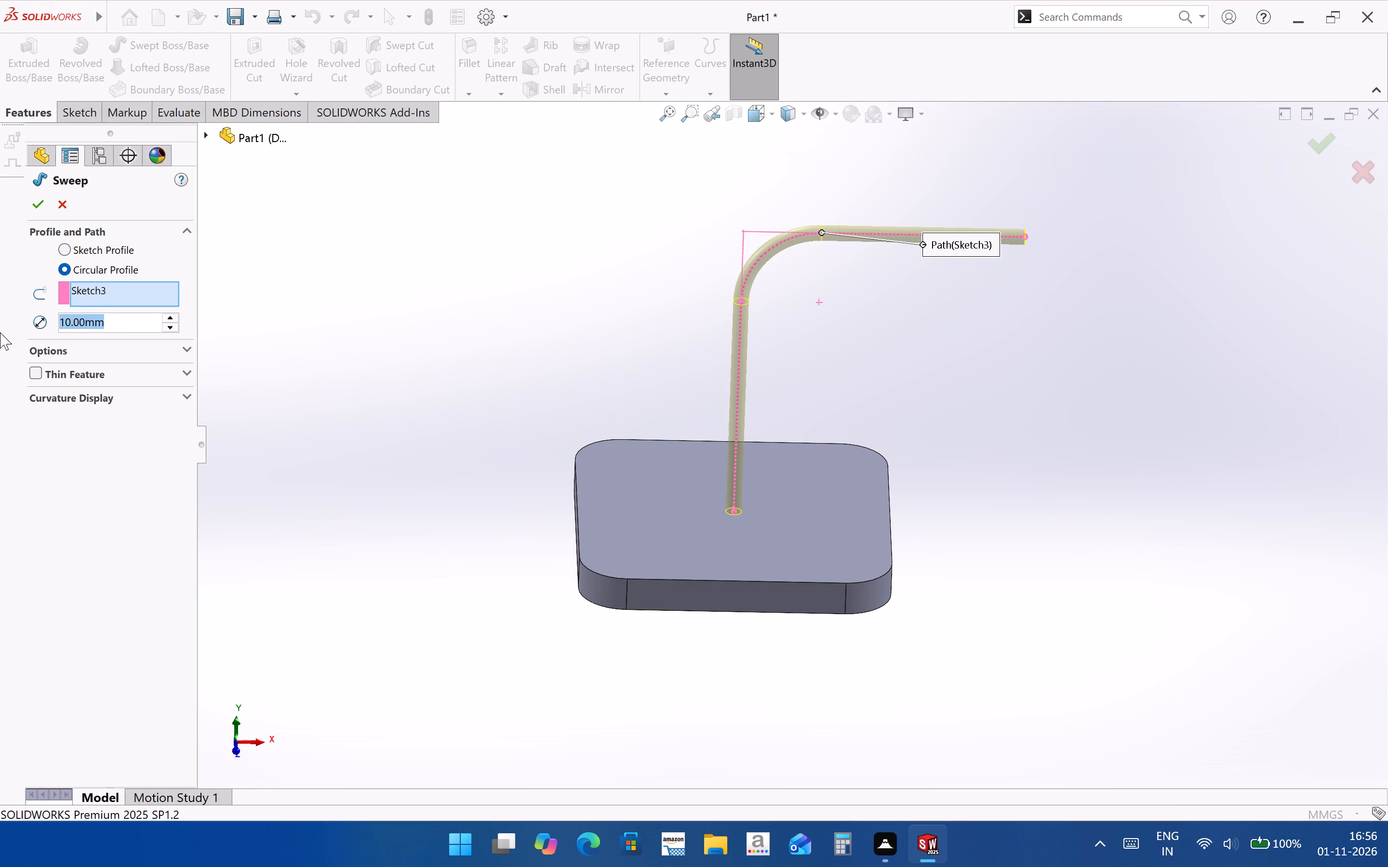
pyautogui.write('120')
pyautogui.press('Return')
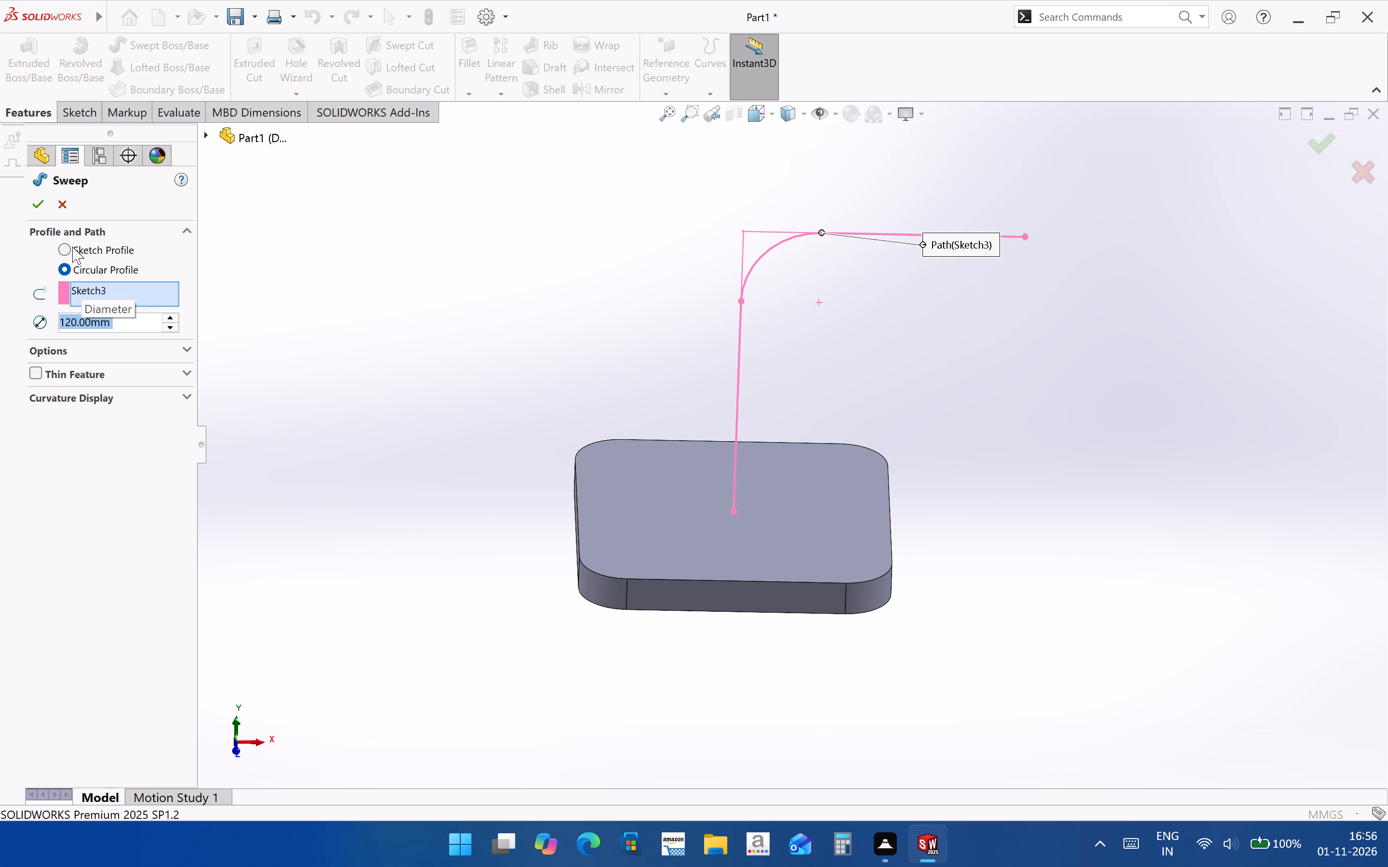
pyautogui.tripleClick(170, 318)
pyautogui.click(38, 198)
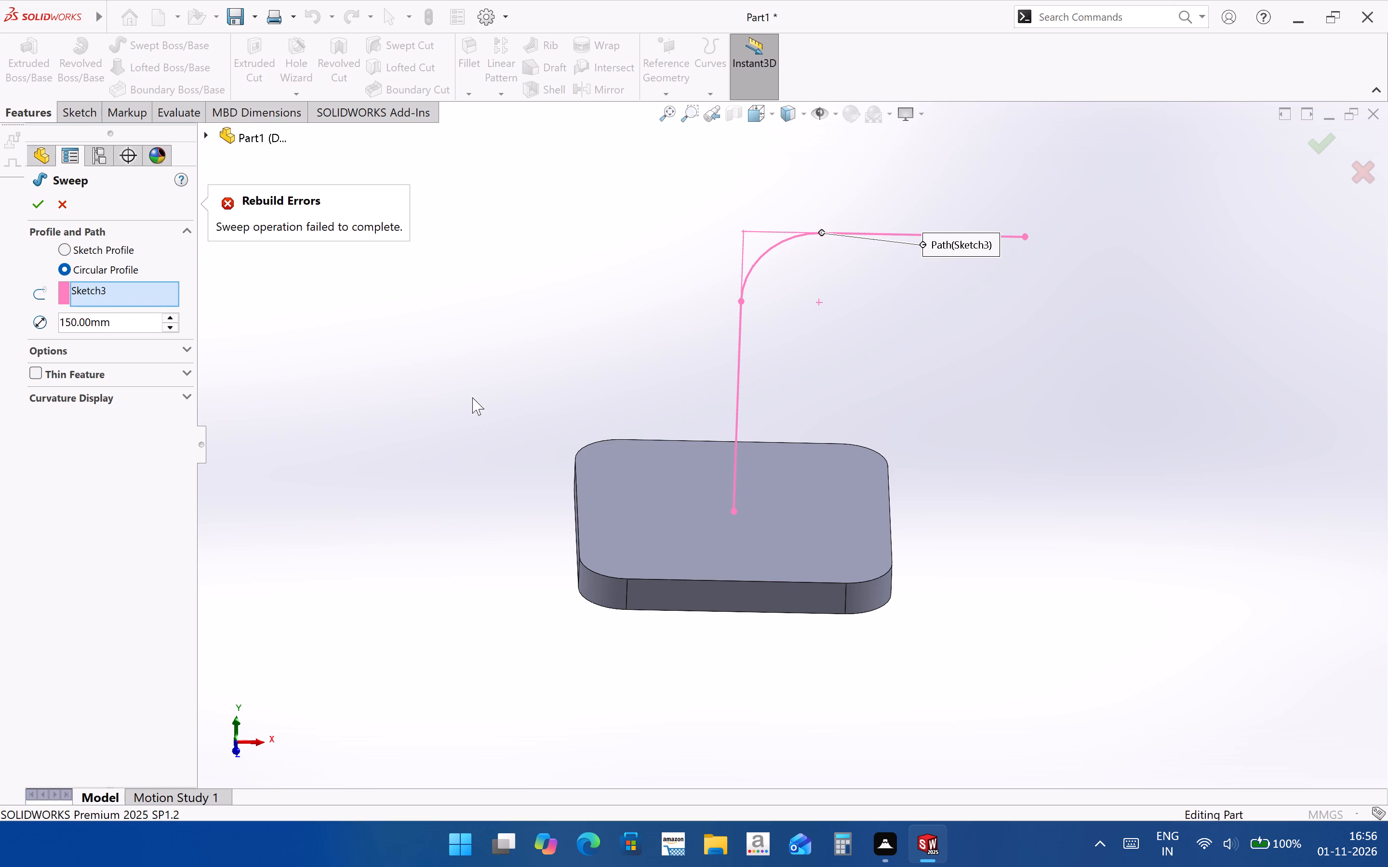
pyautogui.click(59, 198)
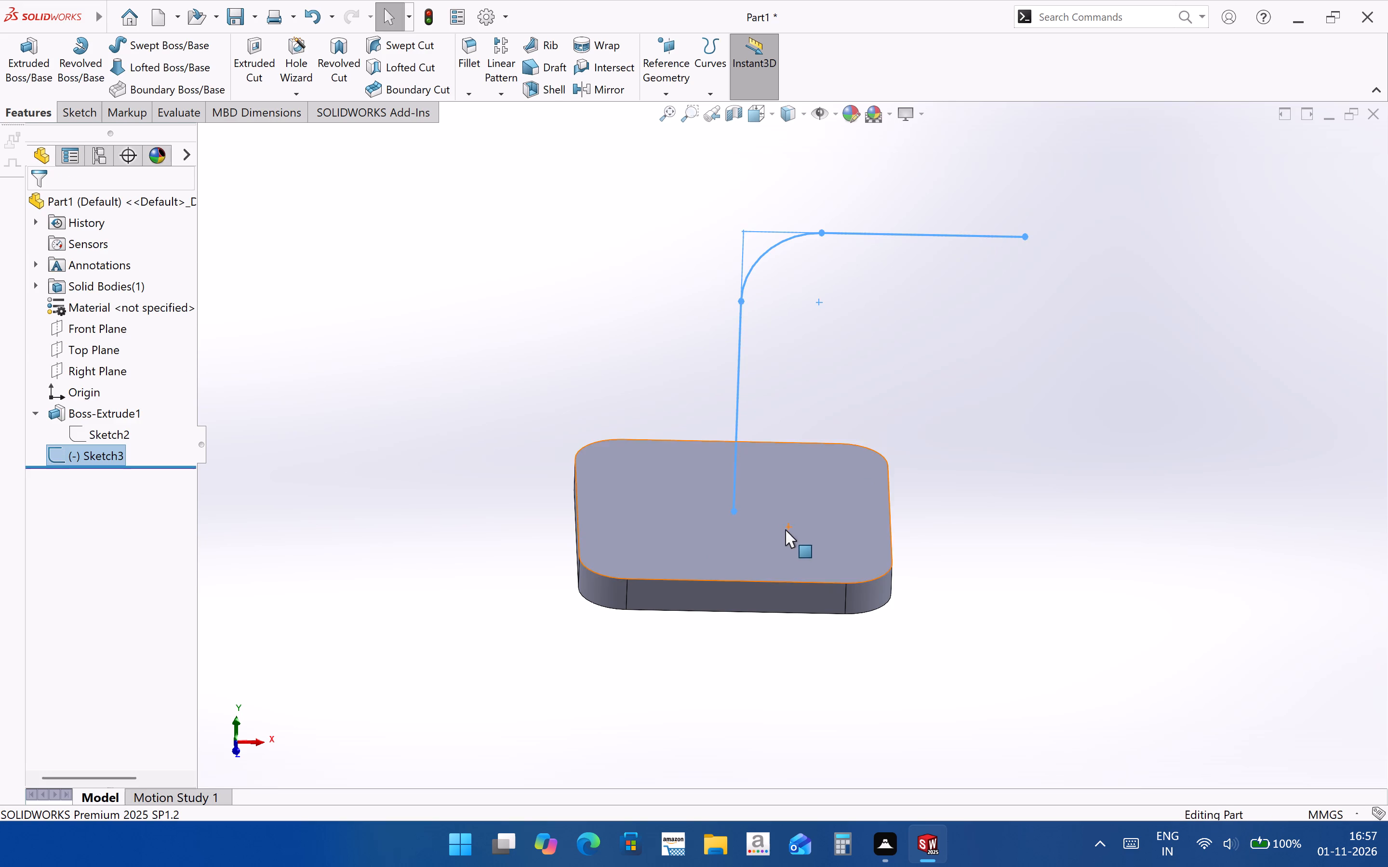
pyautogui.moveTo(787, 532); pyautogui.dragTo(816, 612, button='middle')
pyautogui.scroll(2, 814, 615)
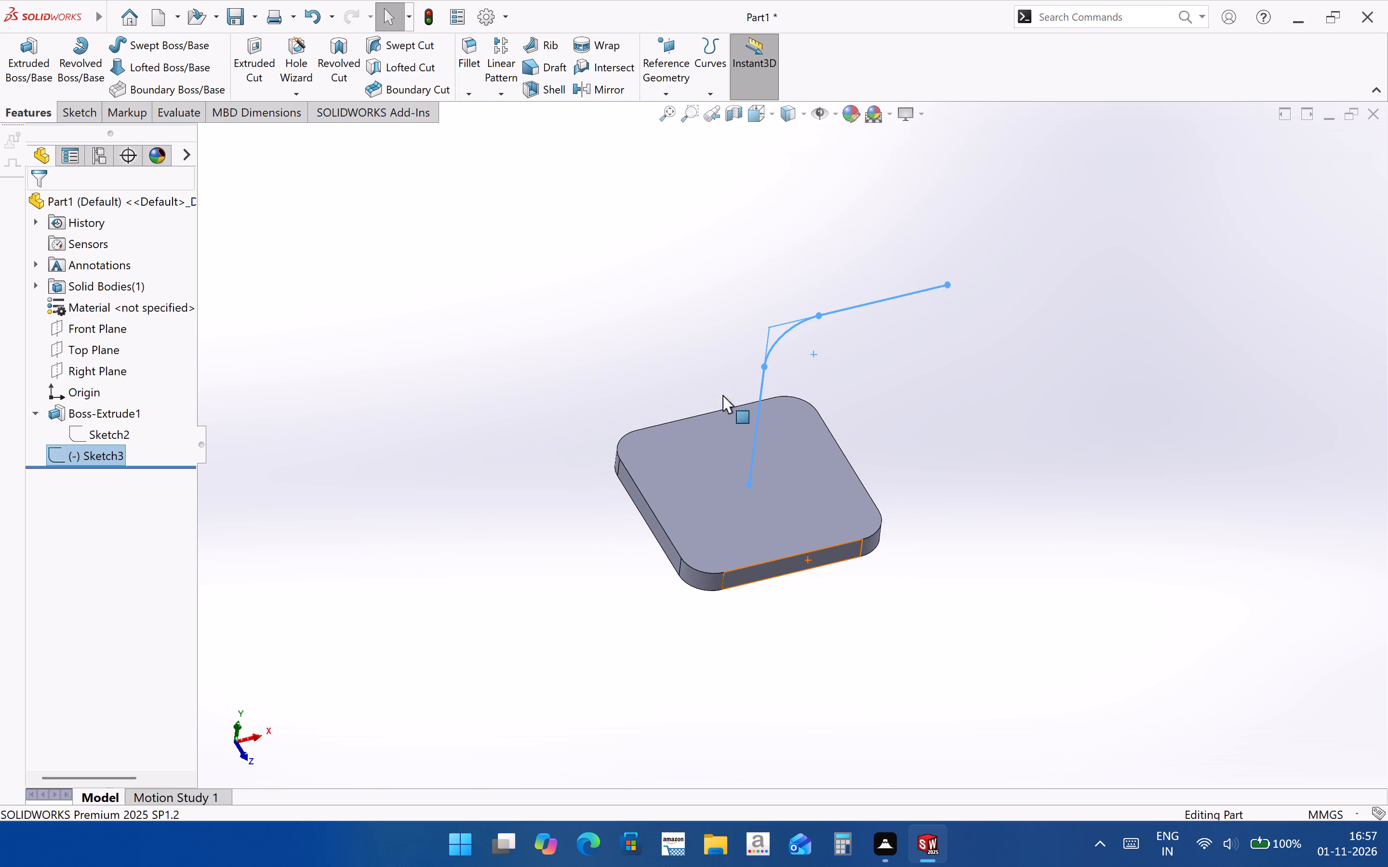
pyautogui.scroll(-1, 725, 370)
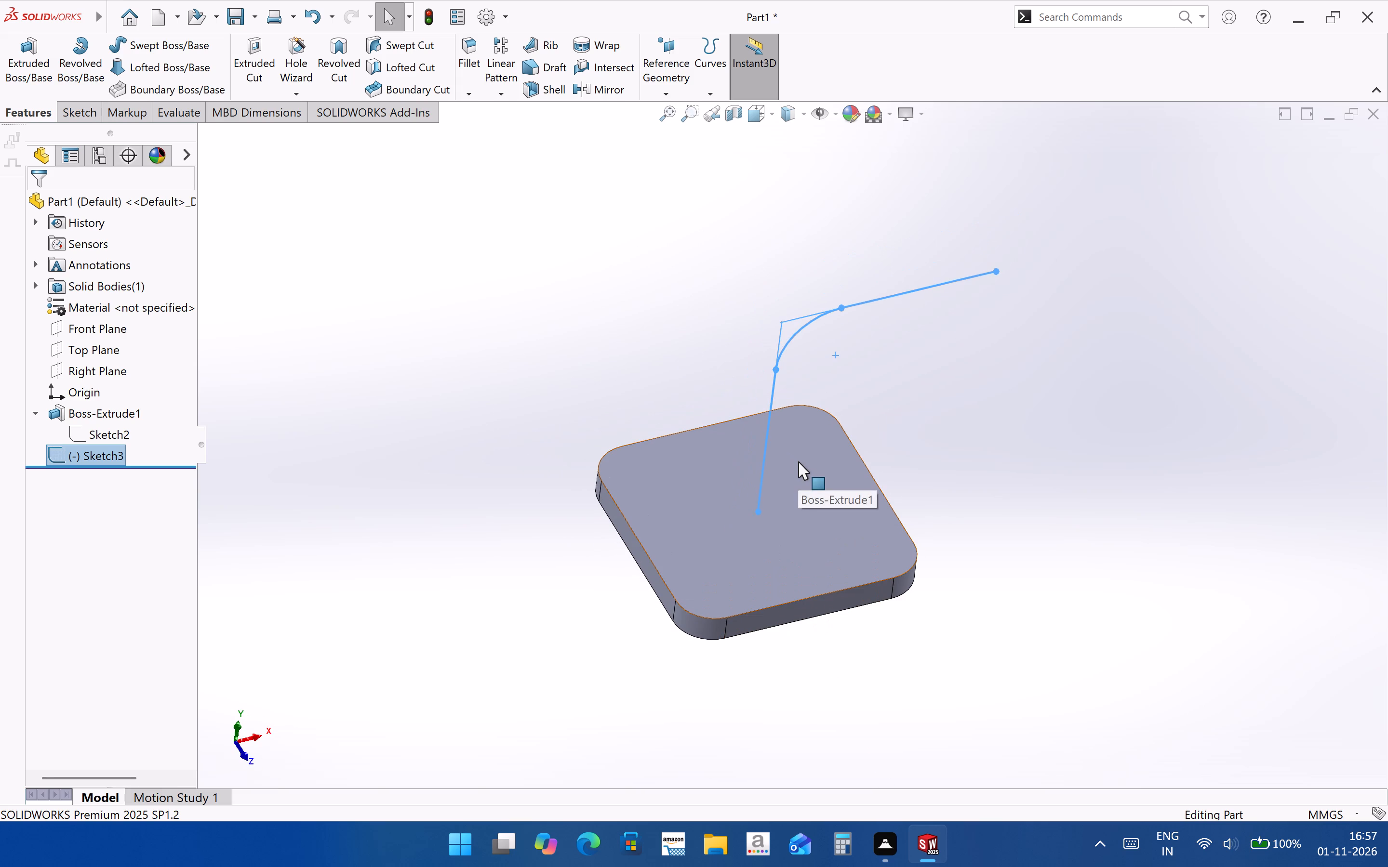
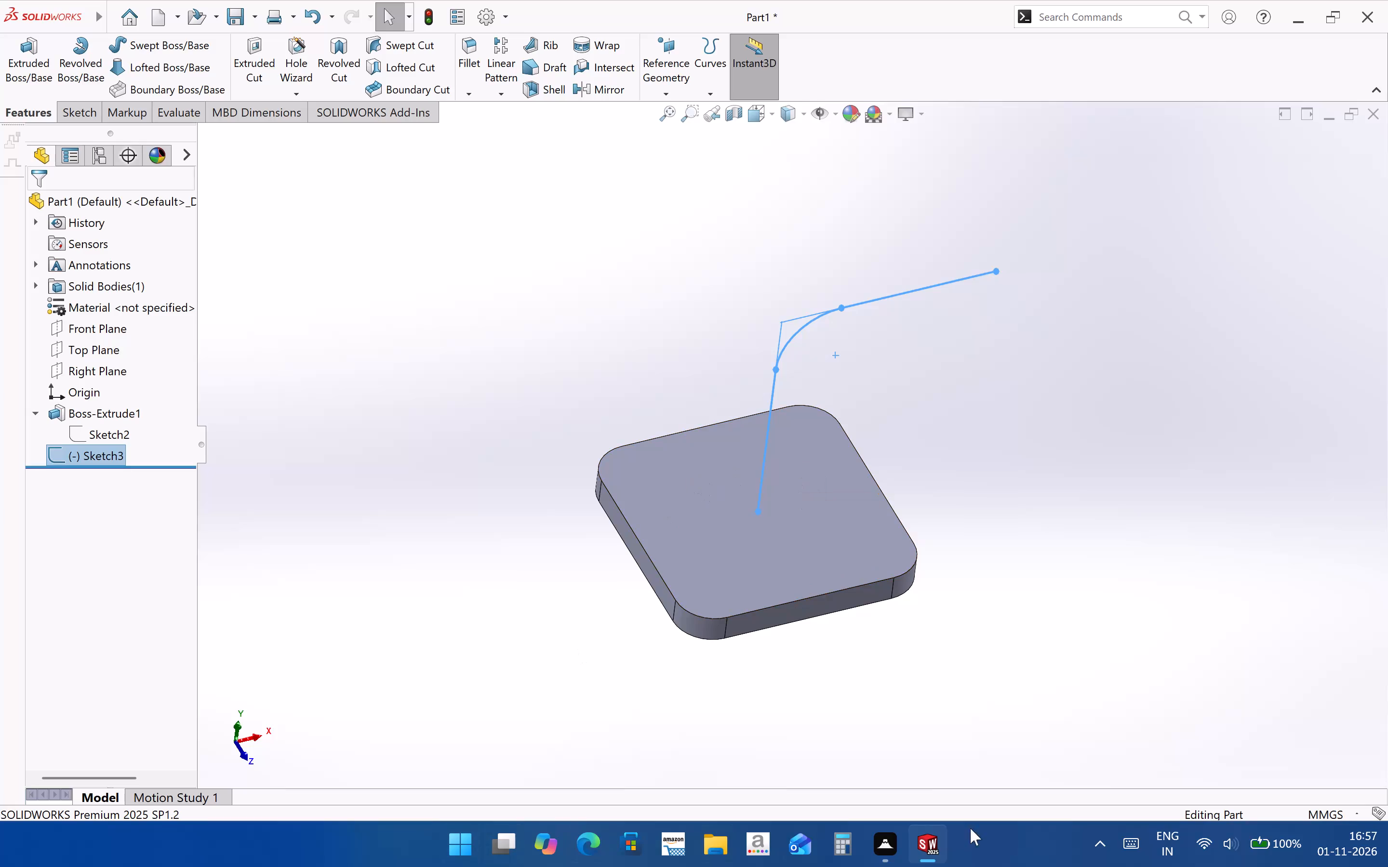
# Examine the base plate and the L-shaped path sketch above it from several viewing angles.
pyautogui.moveTo(776, 540); pyautogui.dragTo(744, 456, button='middle')
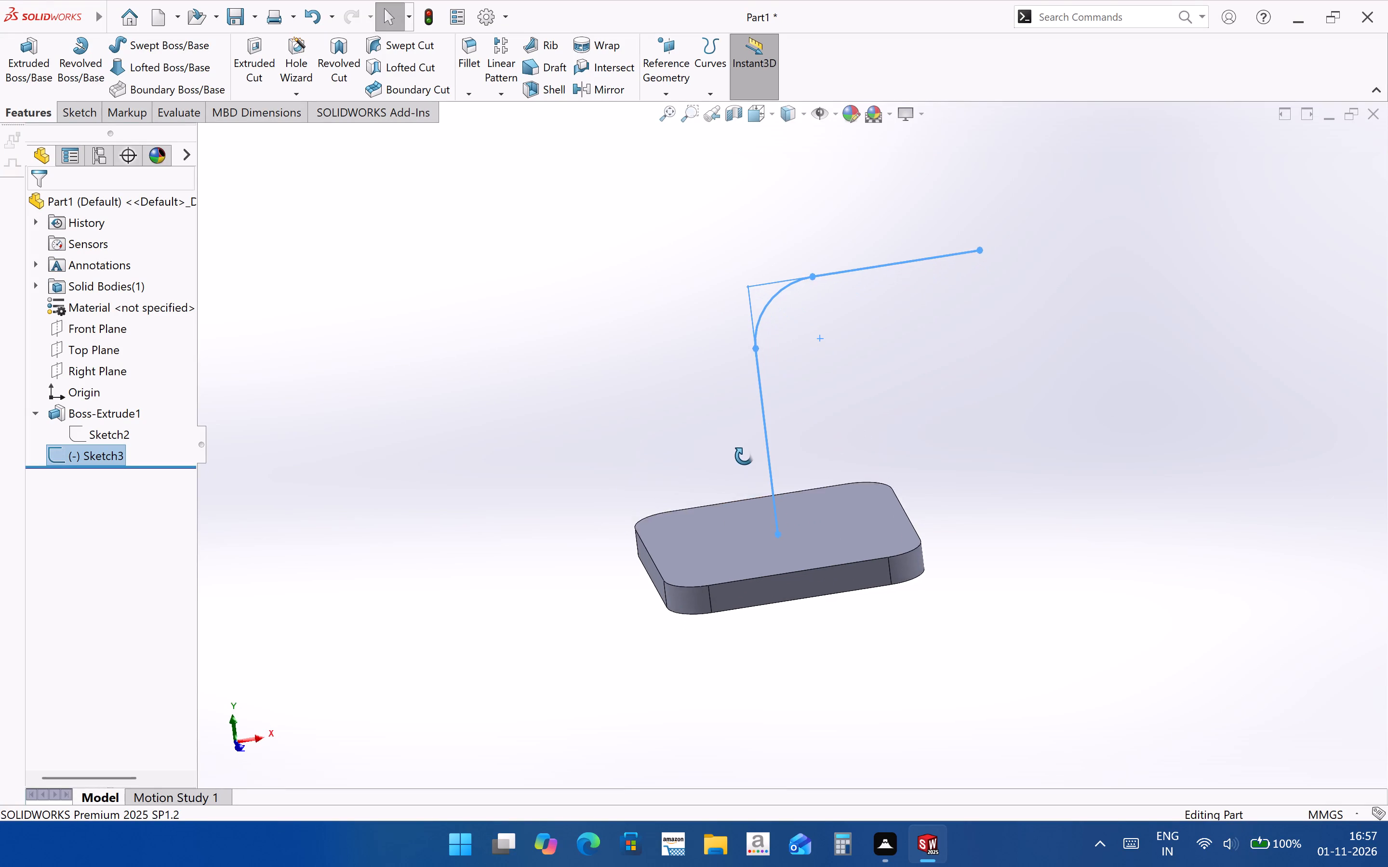
pyautogui.moveTo(744, 456); pyautogui.dragTo(752, 546, button='middle')
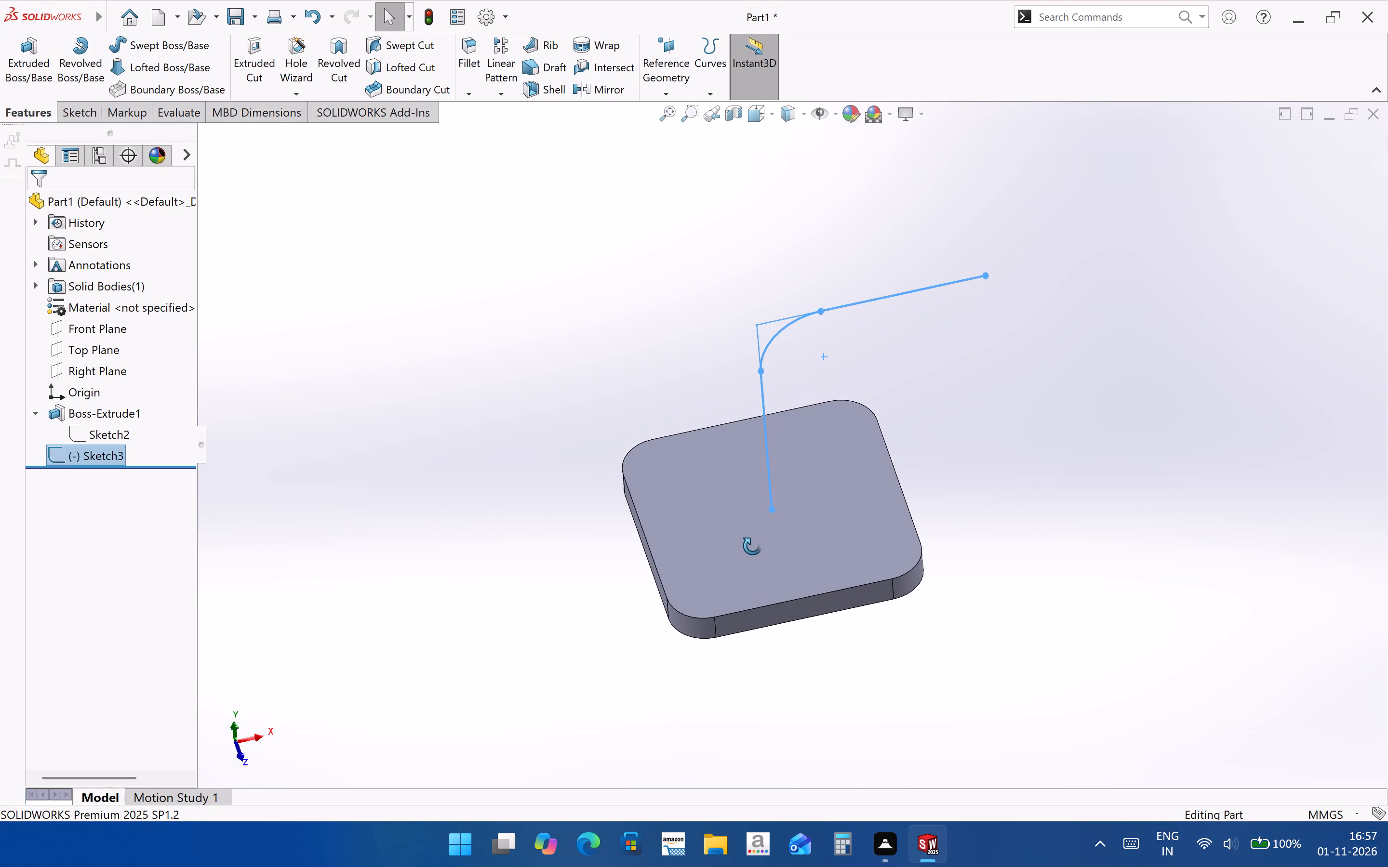
pyautogui.moveTo(752, 546); pyautogui.dragTo(724, 518, button='middle')
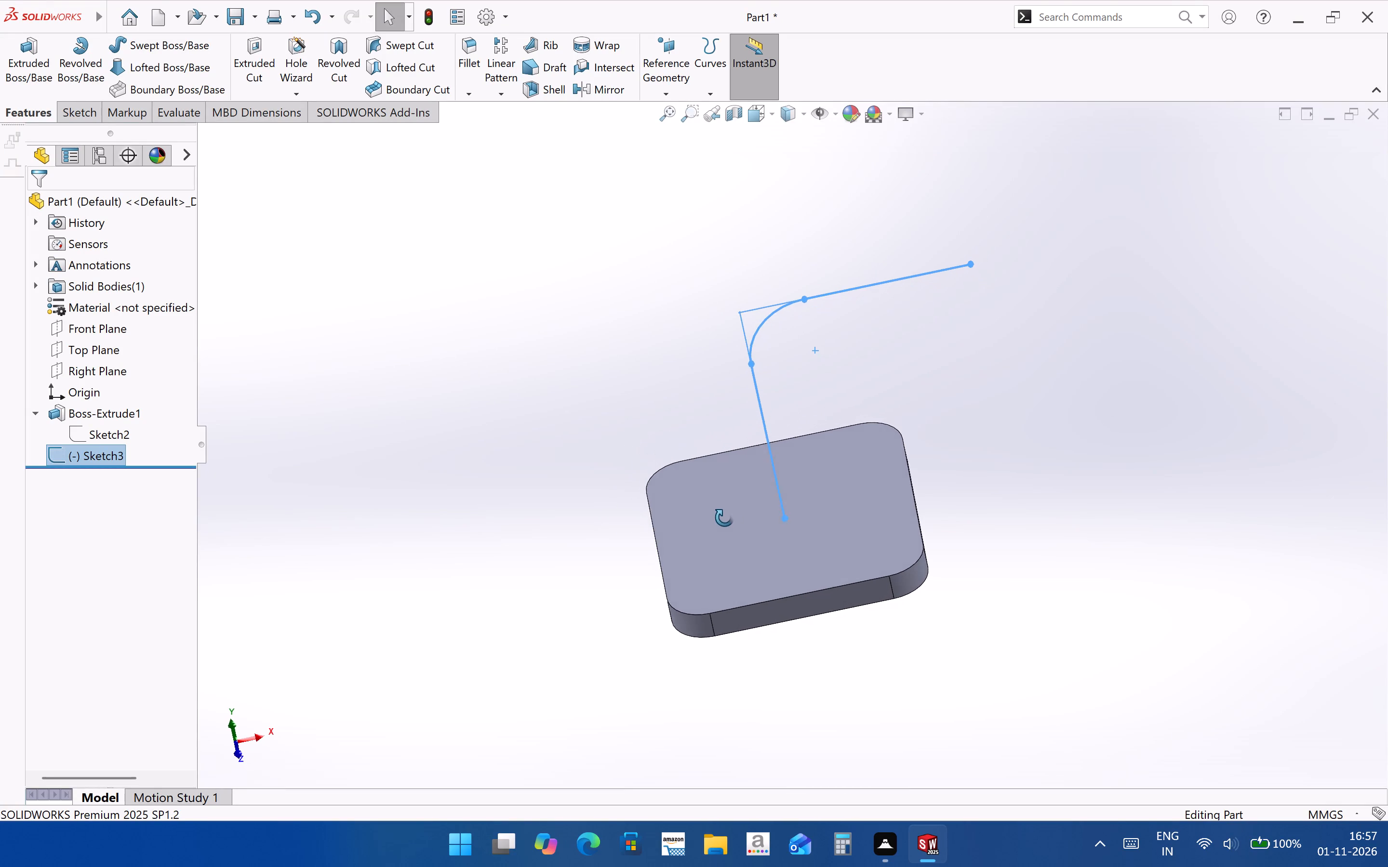
pyautogui.moveTo(724, 518); pyautogui.dragTo(779, 532, button='middle')
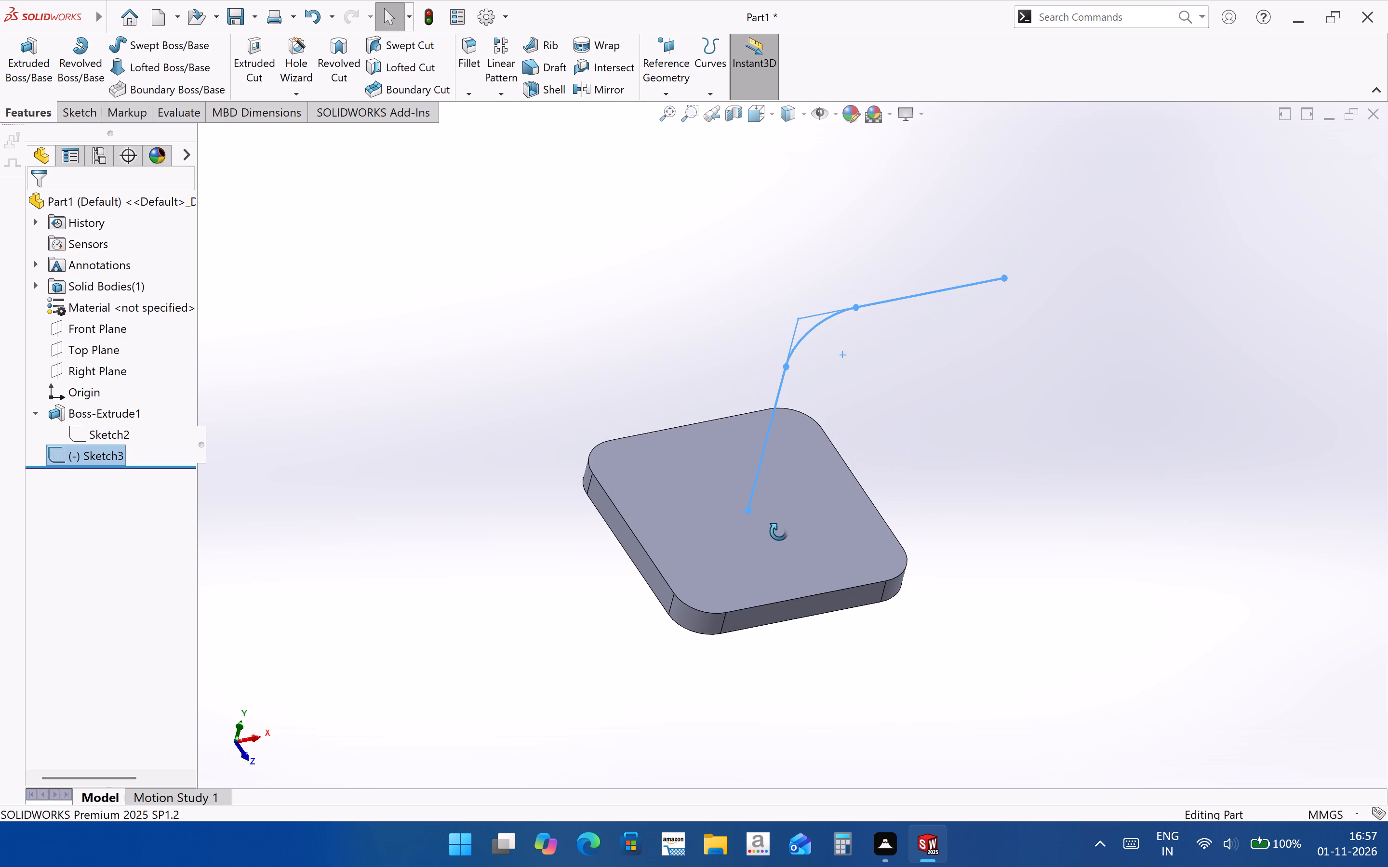
pyautogui.moveTo(779, 532); pyautogui.dragTo(747, 473, button='middle')
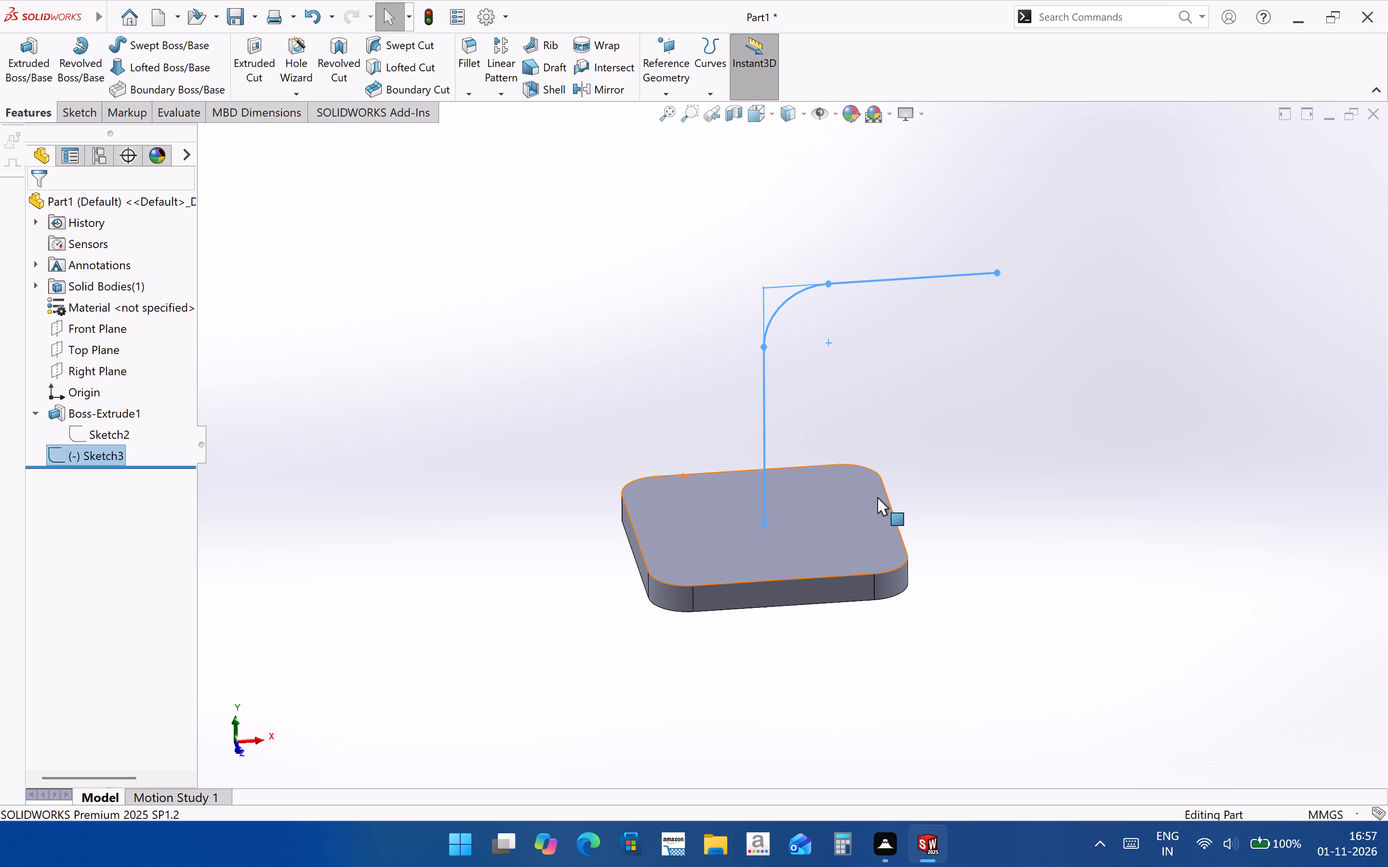
pyautogui.scroll(-1, 741, 402)
pyautogui.scroll(2, 784, 486)
pyautogui.moveTo(850, 535); pyautogui.dragTo(849, 606, button='middle')
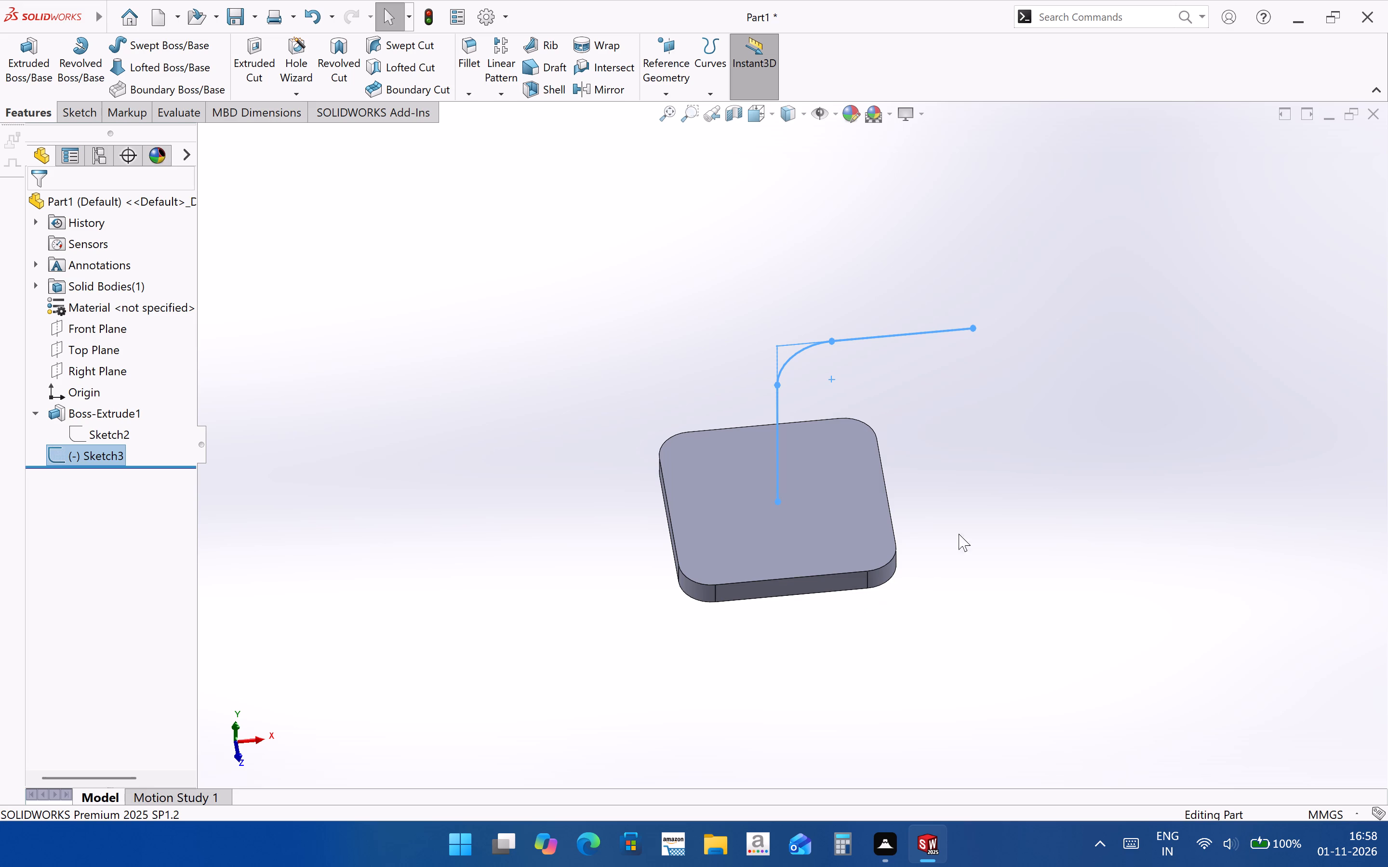
pyautogui.moveTo(851, 561); pyautogui.dragTo(983, 421, button='middle')
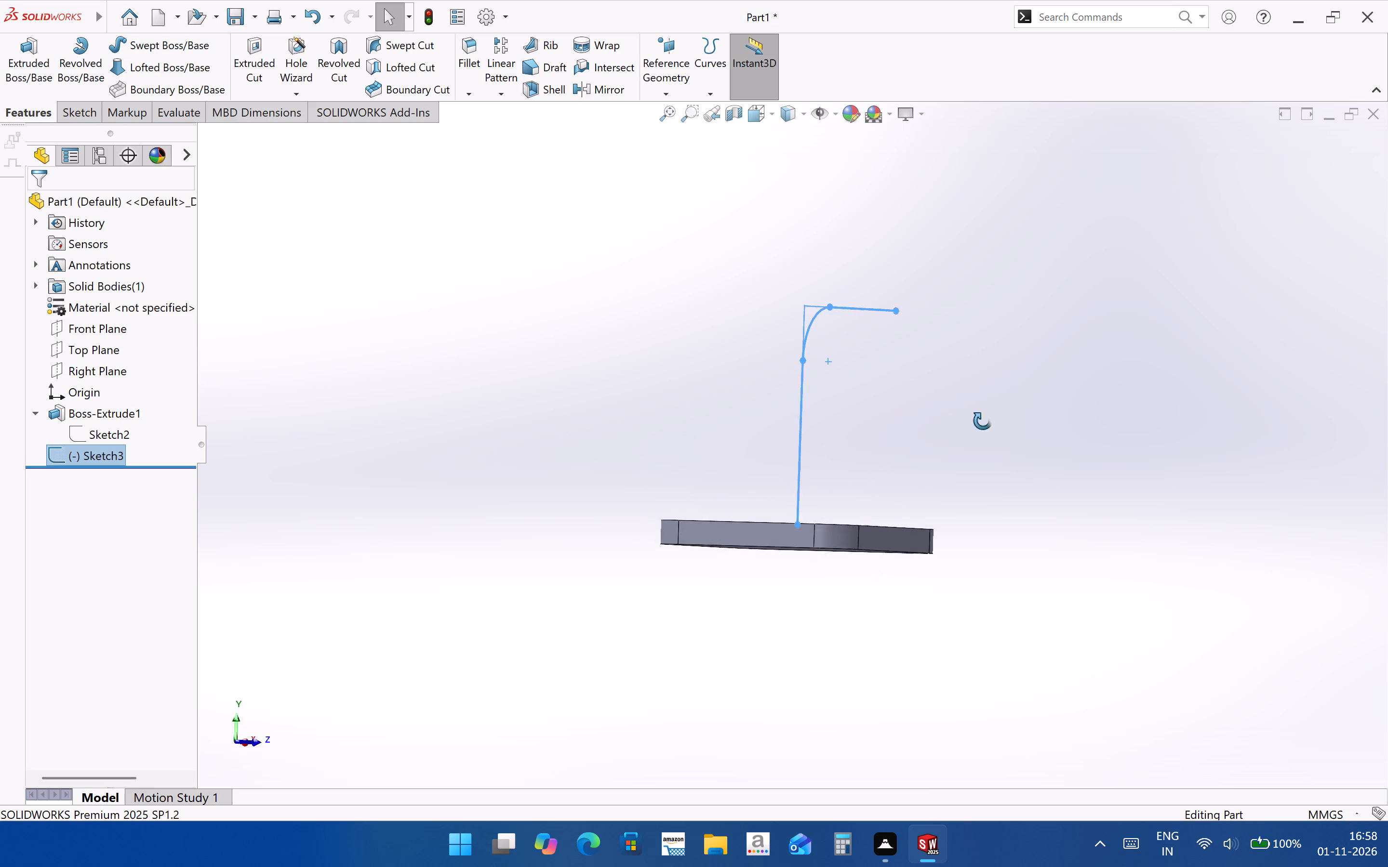
pyautogui.moveTo(983, 421); pyautogui.dragTo(1134, 453, button='middle')
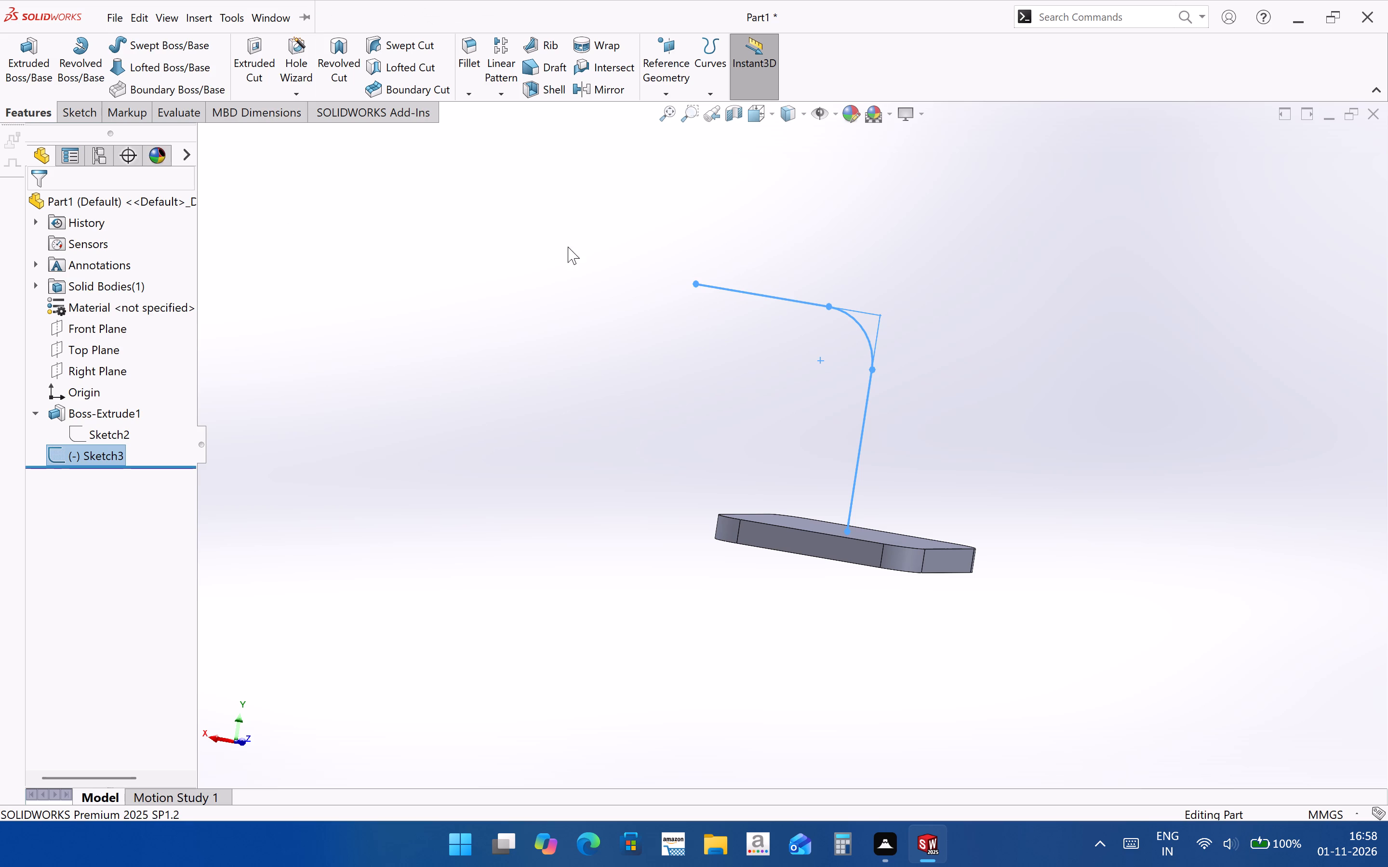
pyautogui.click(791, 553)
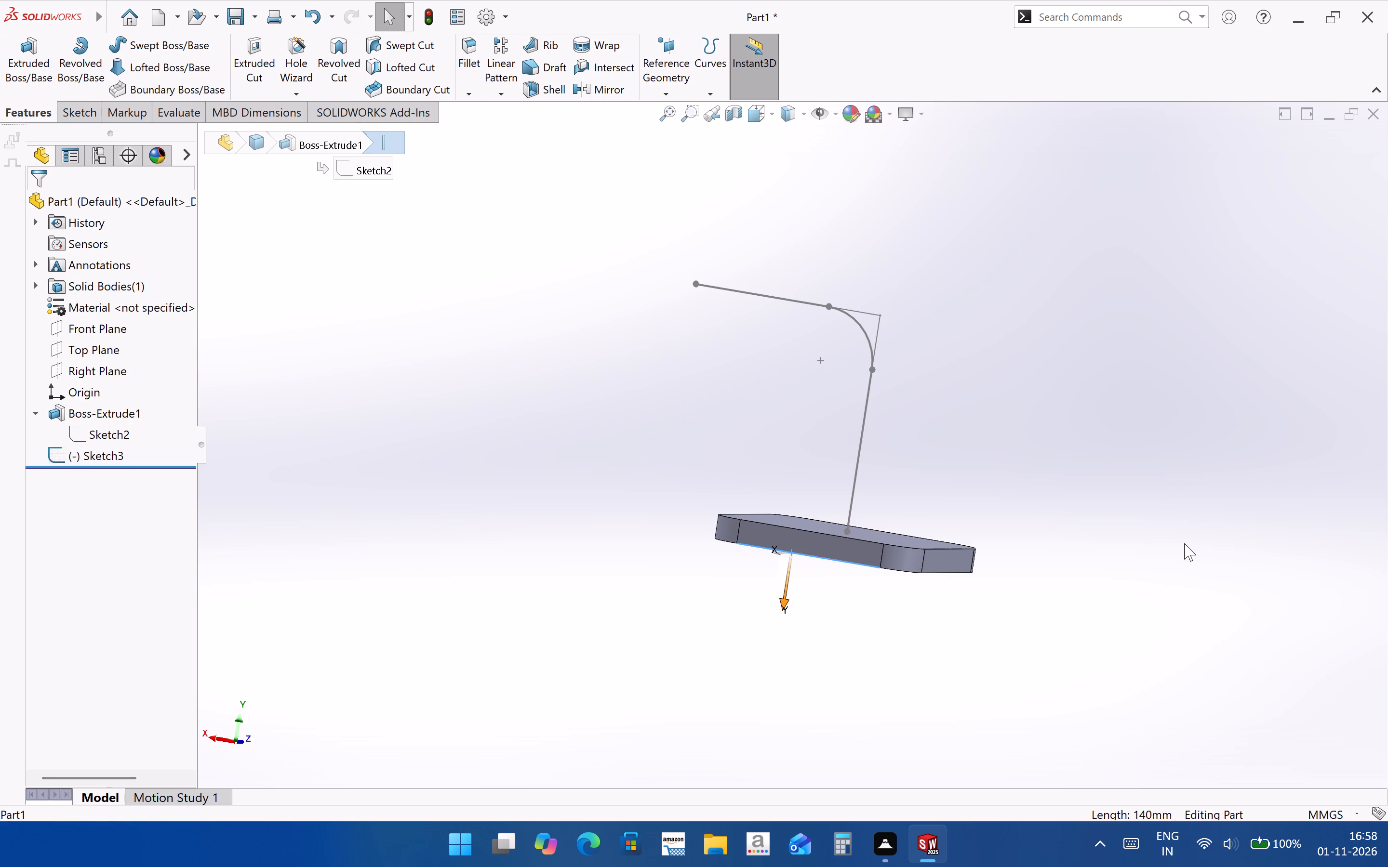
pyautogui.click(1020, 507)
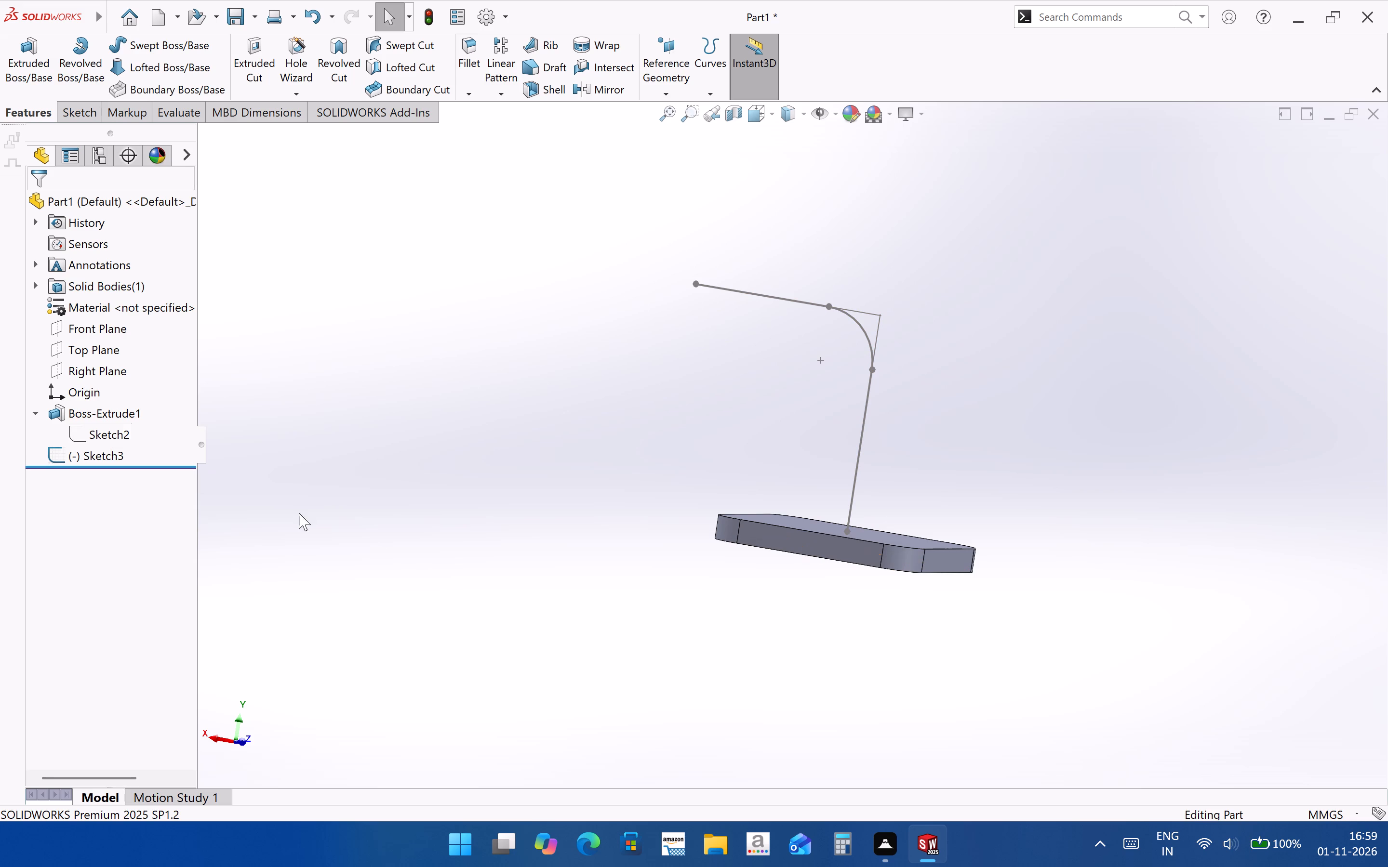
# Delete the L-shaped path sketch above the base plate.
pyautogui.click(116, 457)
pyautogui.rightClick(115, 457)
pyautogui.click(153, 566)
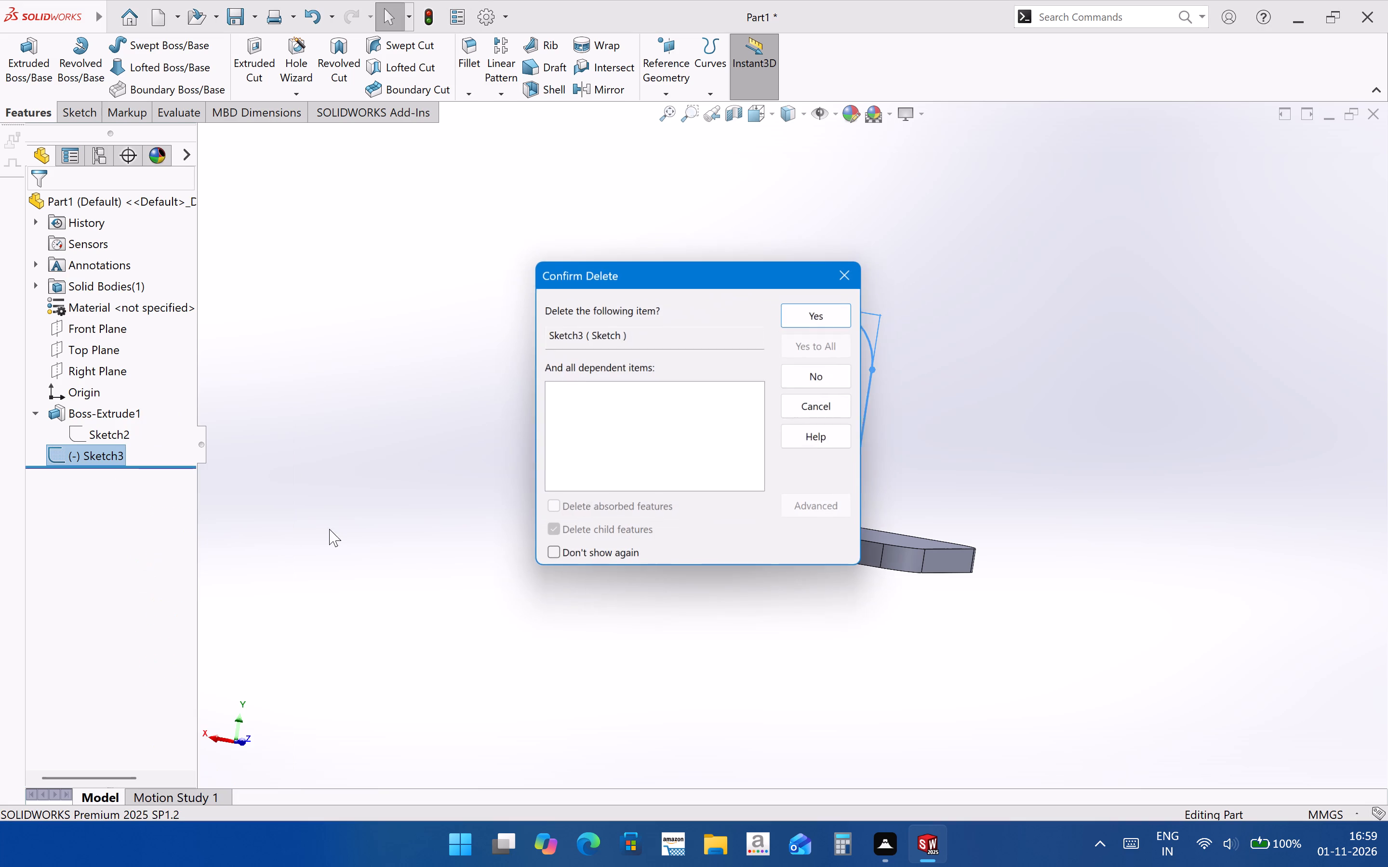
pyautogui.click(791, 323)
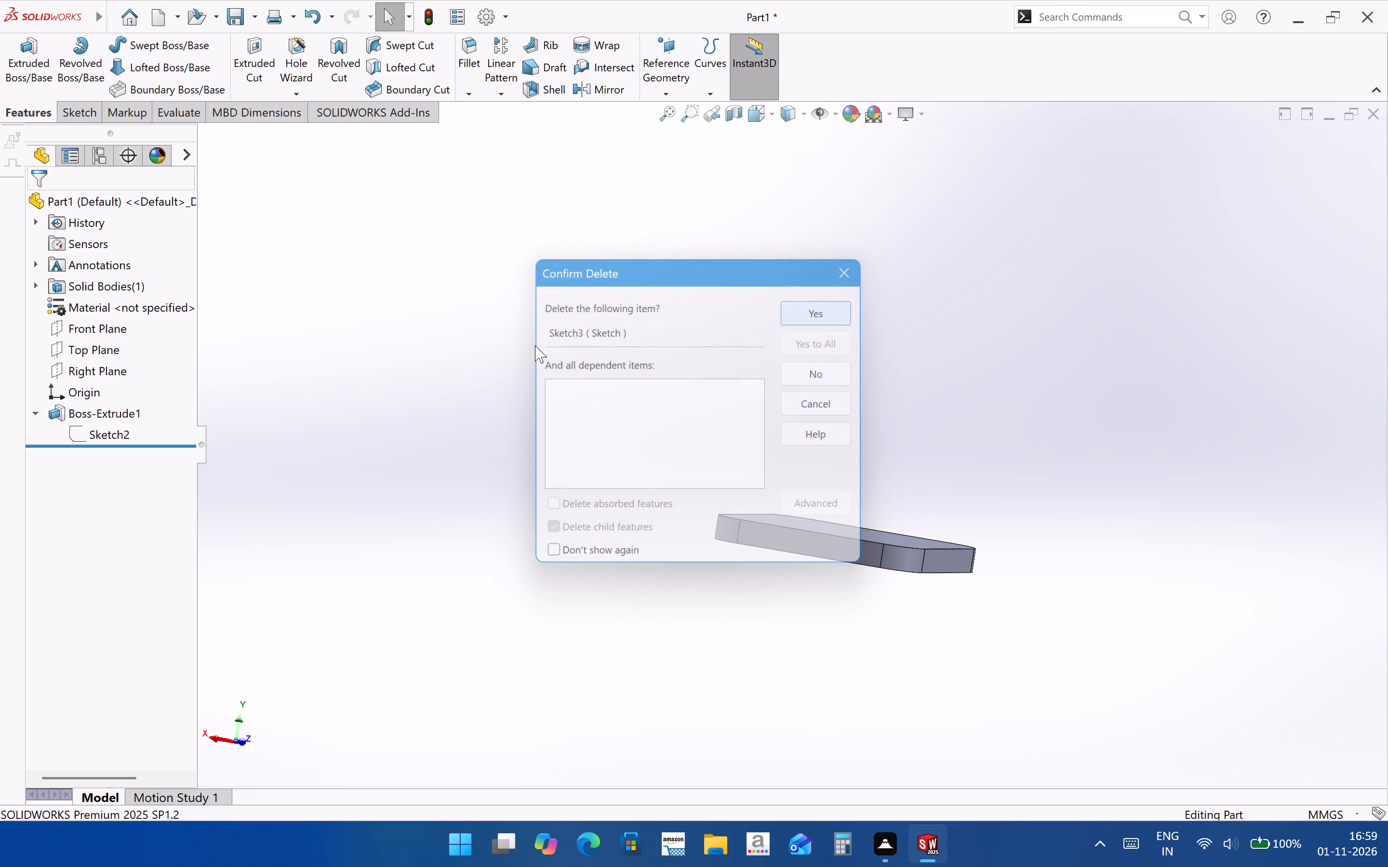
pyautogui.click(607, 606)
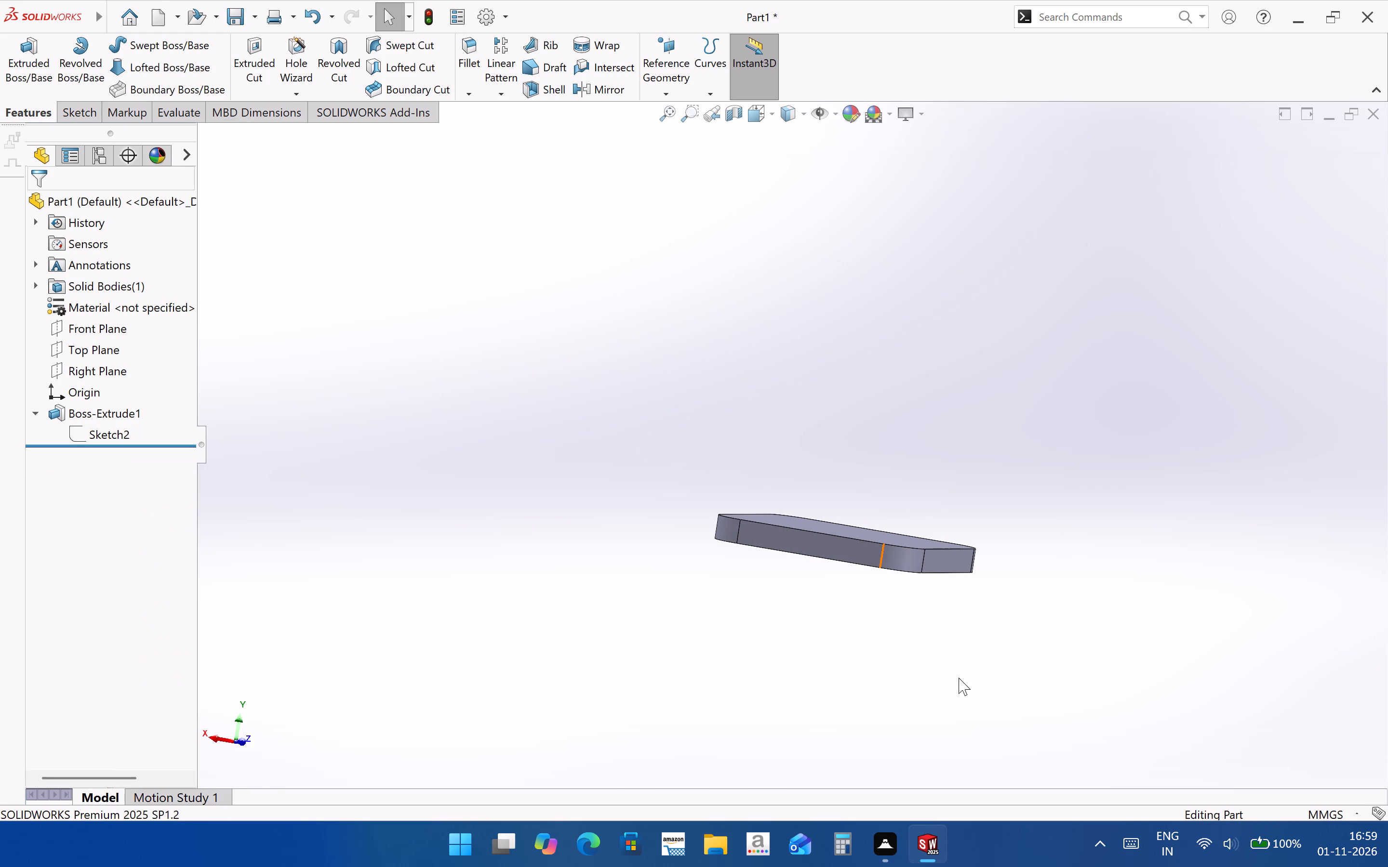
pyautogui.click(963, 681)
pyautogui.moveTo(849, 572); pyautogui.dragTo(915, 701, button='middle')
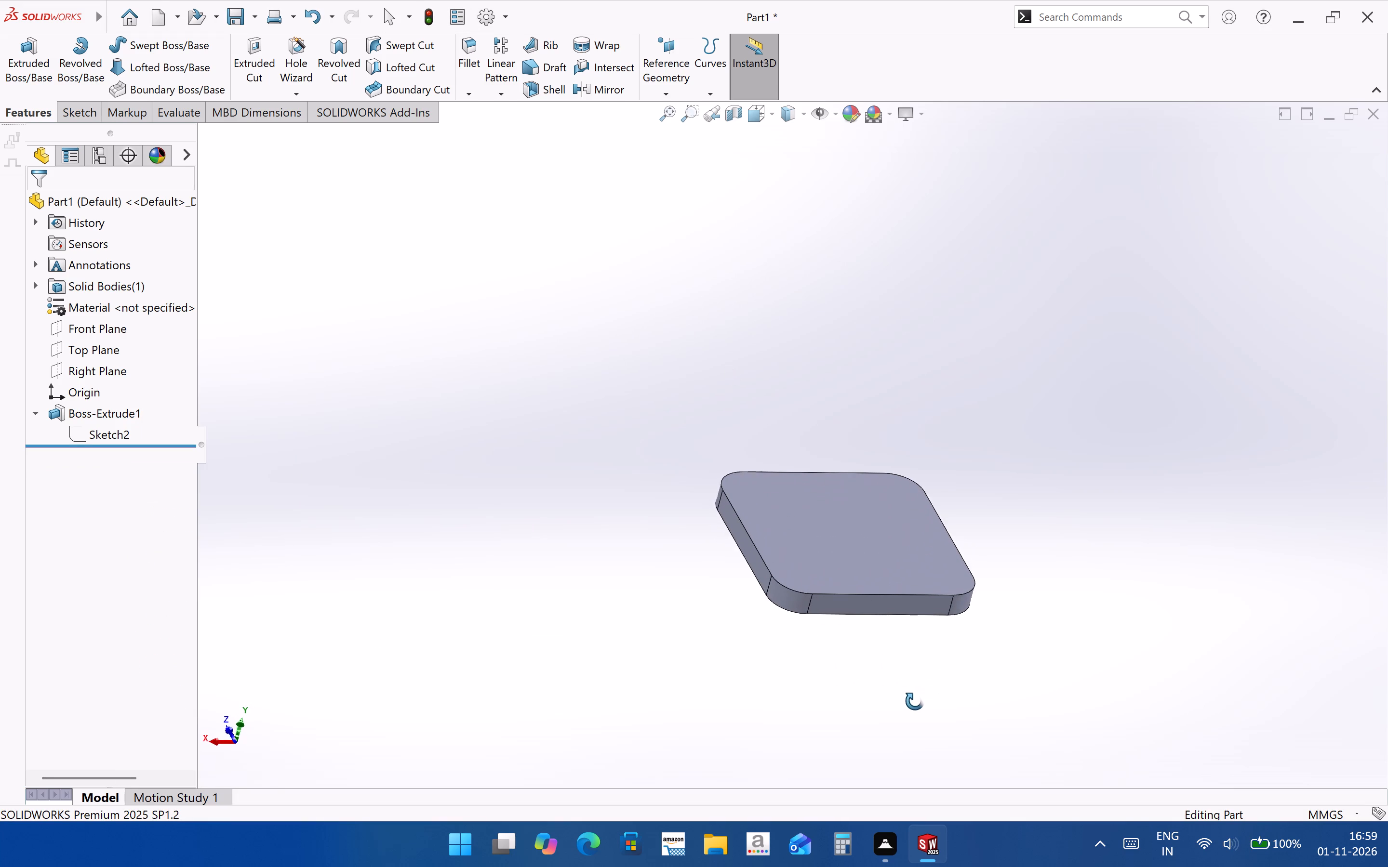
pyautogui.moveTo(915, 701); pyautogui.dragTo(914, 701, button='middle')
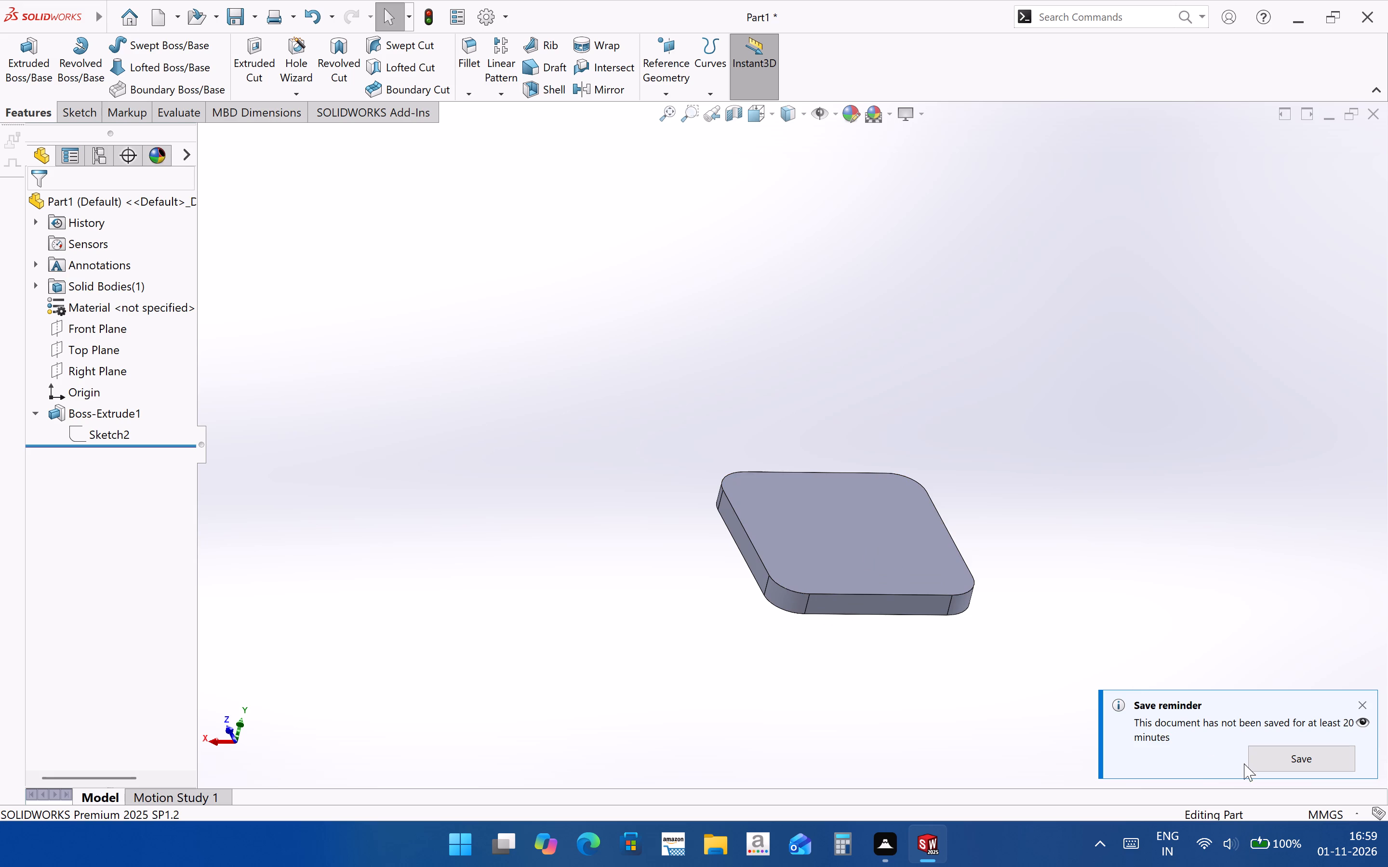
# Save the part as EXHAUST CONNECTOR in the Solidworks documents folder.
pyautogui.click(1270, 757)
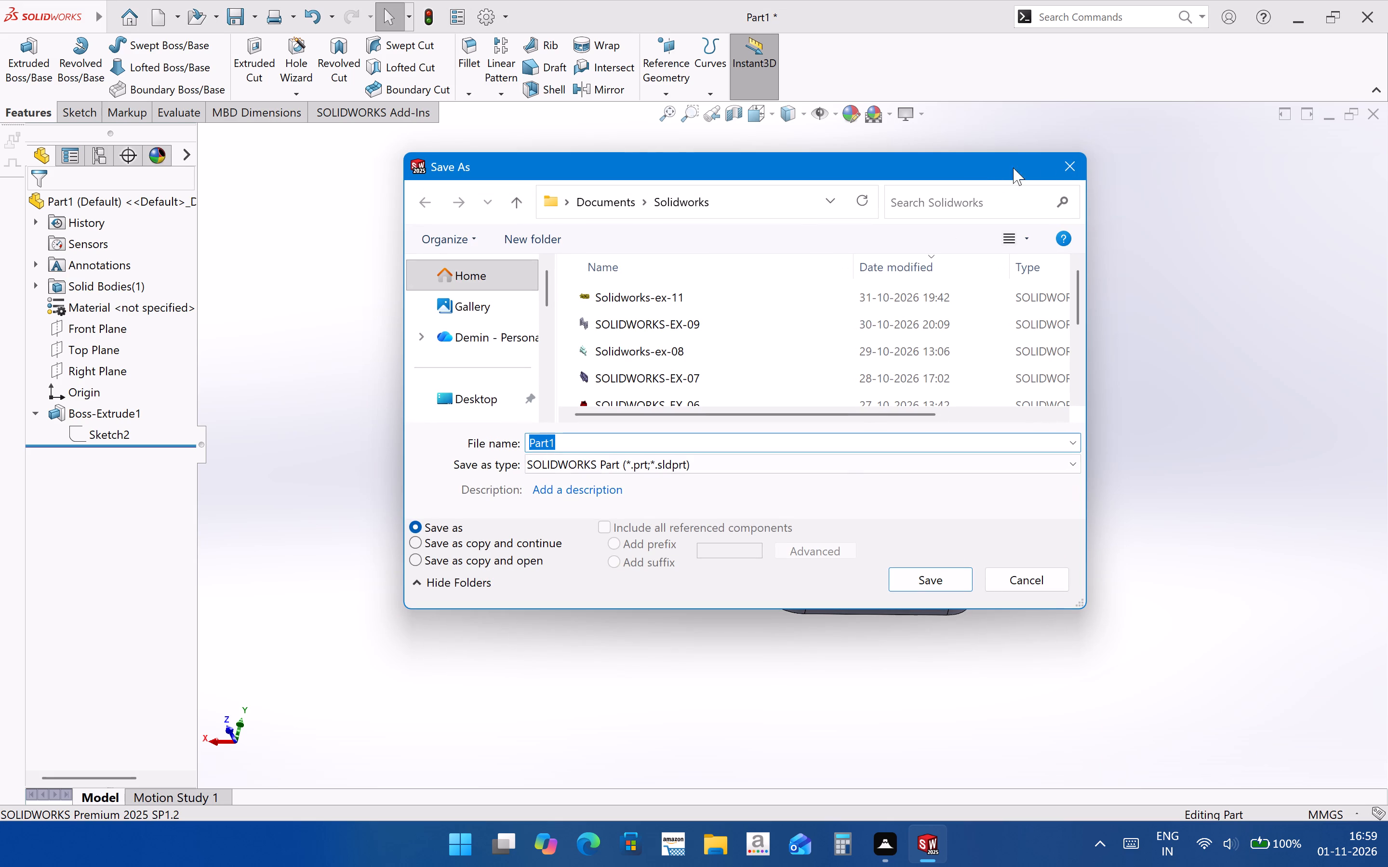
pyautogui.click(595, 447)
pyautogui.press('BackSpace')
pyautogui.press('BackSpace')
pyautogui.press('BackSpace')
pyautogui.press('BackSpace')
pyautogui.press('BackSpace')
pyautogui.press('BackSpace')
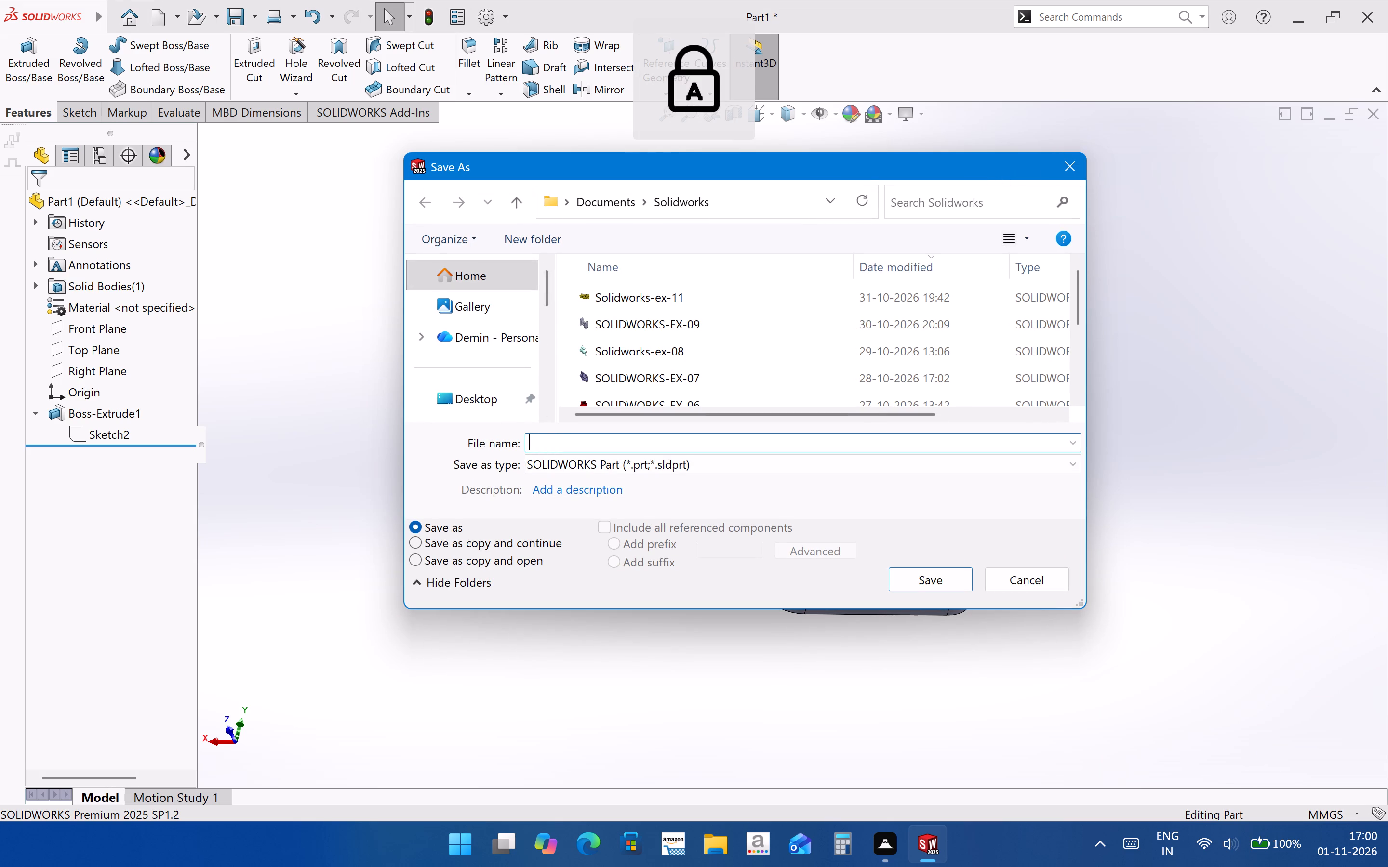
pyautogui.write('EXHAUST')
pyautogui.press('space')
pyautogui.write('CONNECTOR')
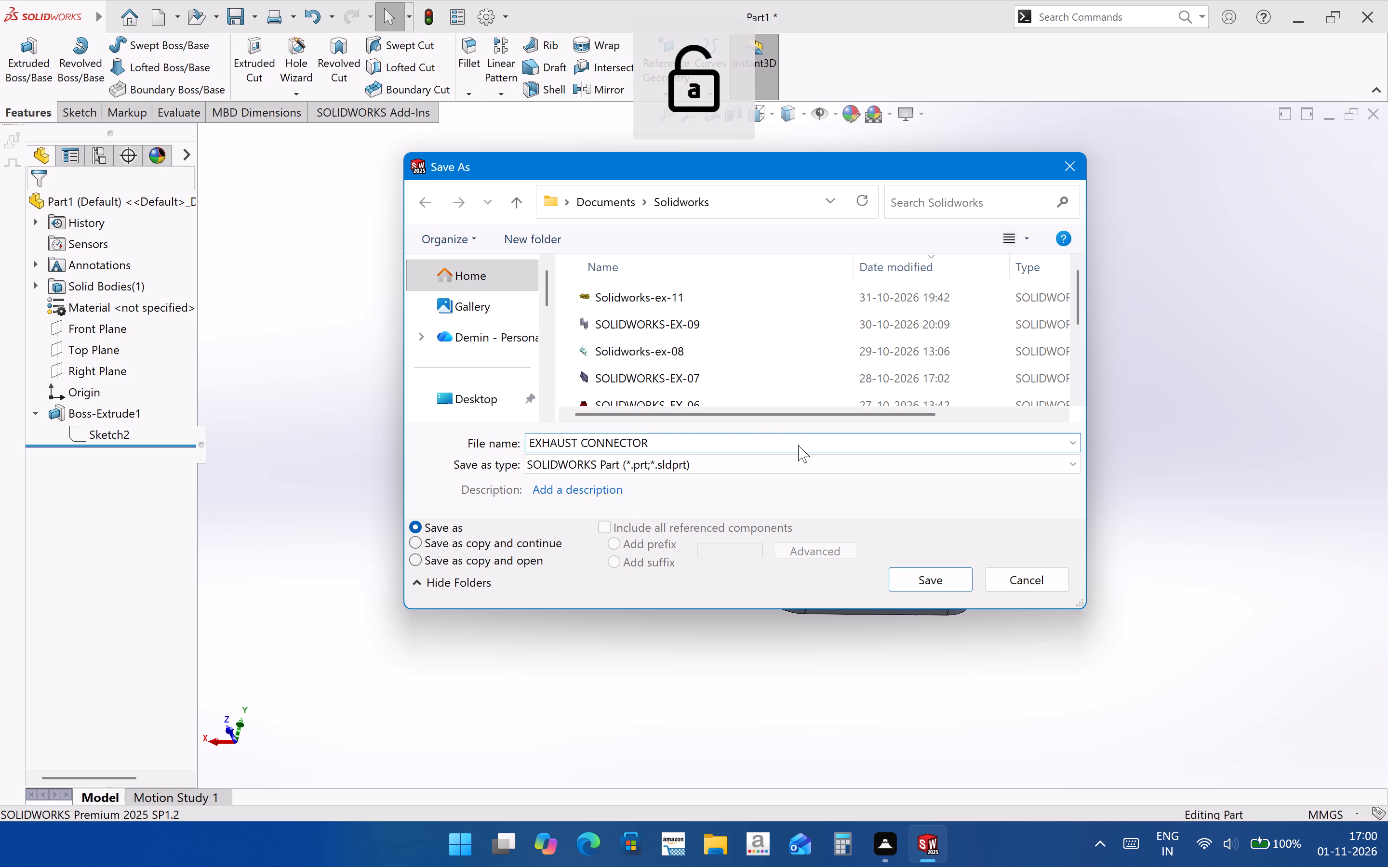
pyautogui.click(922, 585)
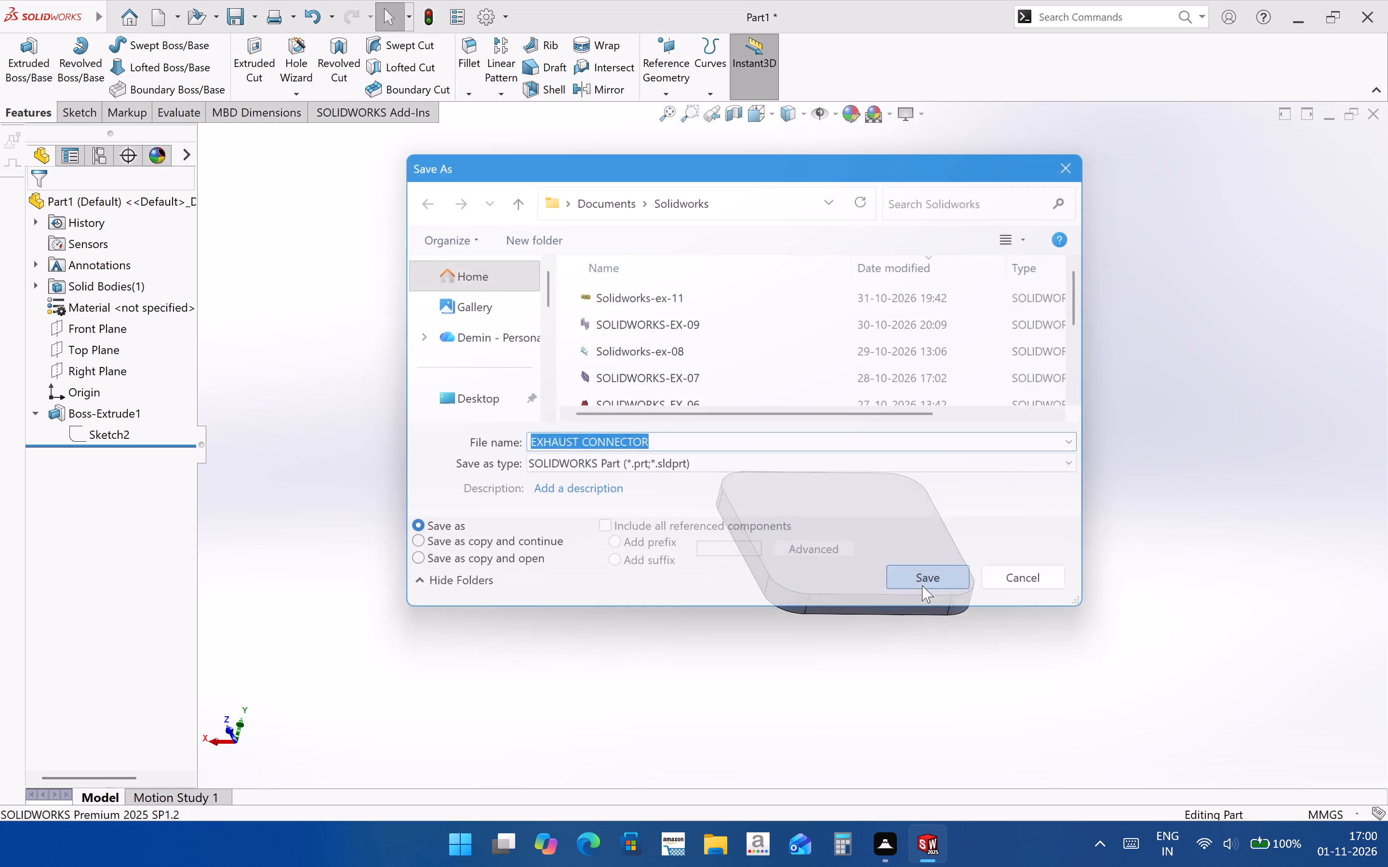
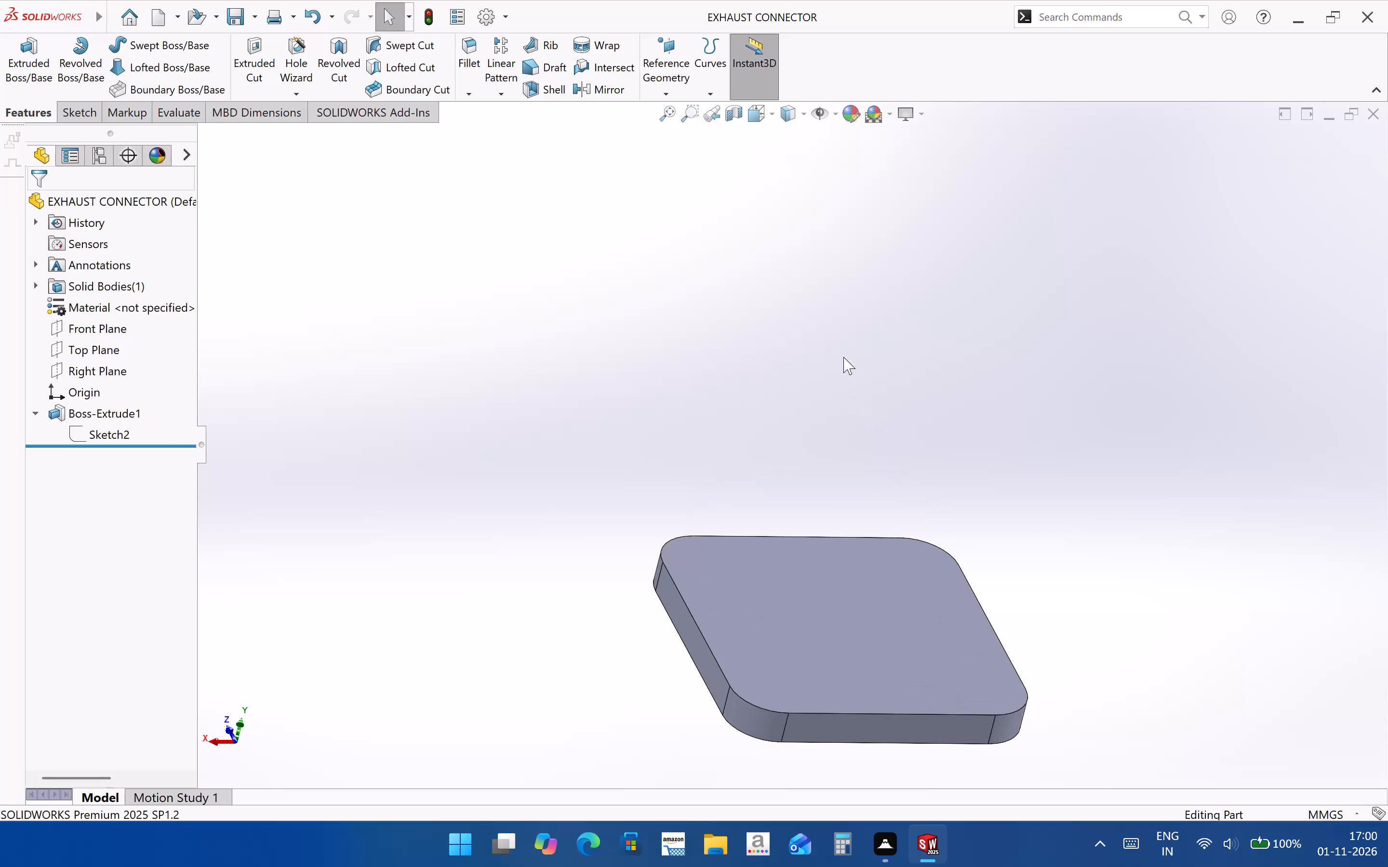
# Delete the extrude feature of the rounded base plate, keeping its sketch.
pyautogui.scroll(2, 788, 495)
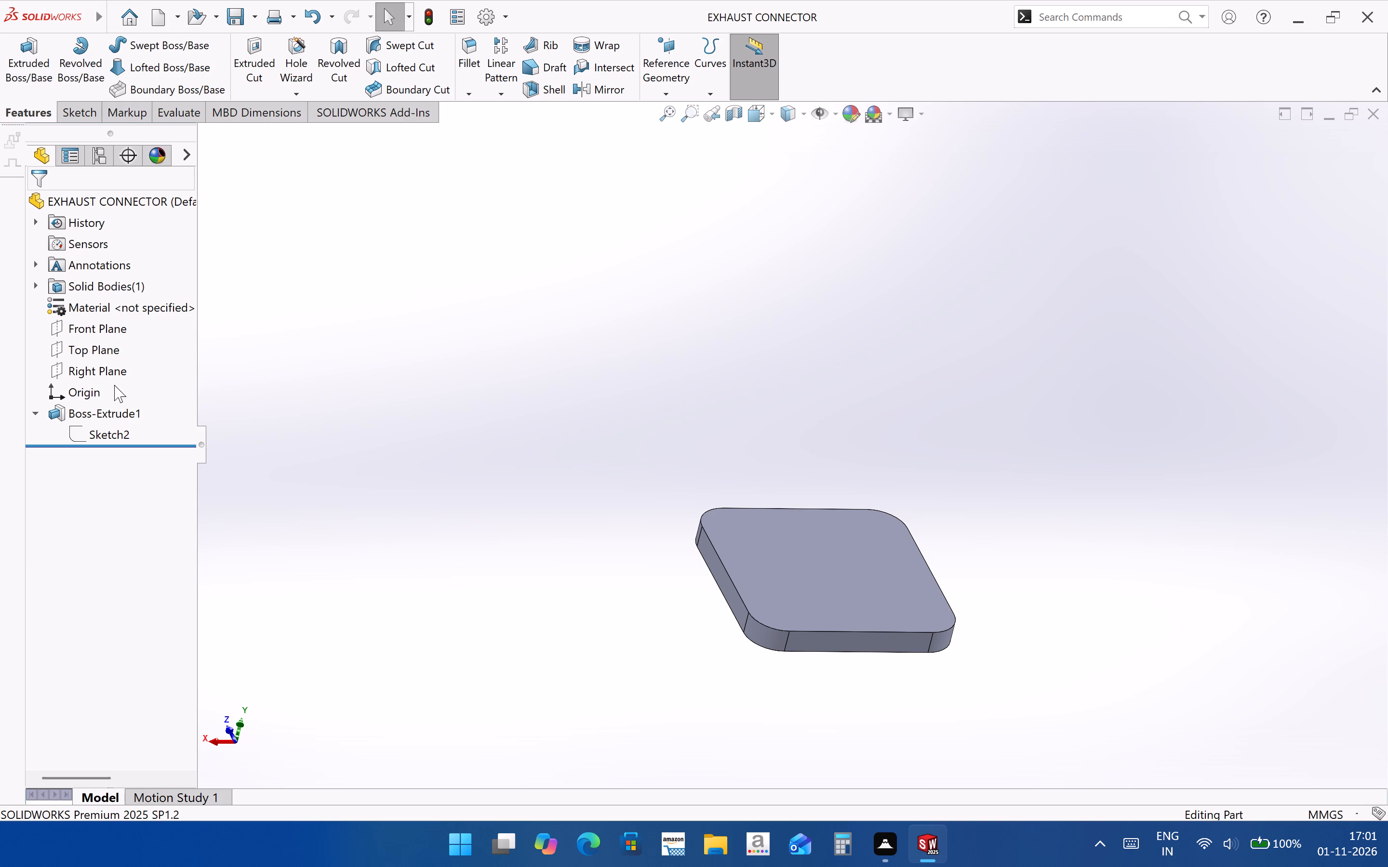
pyautogui.click(110, 414)
pyautogui.rightClick(110, 414)
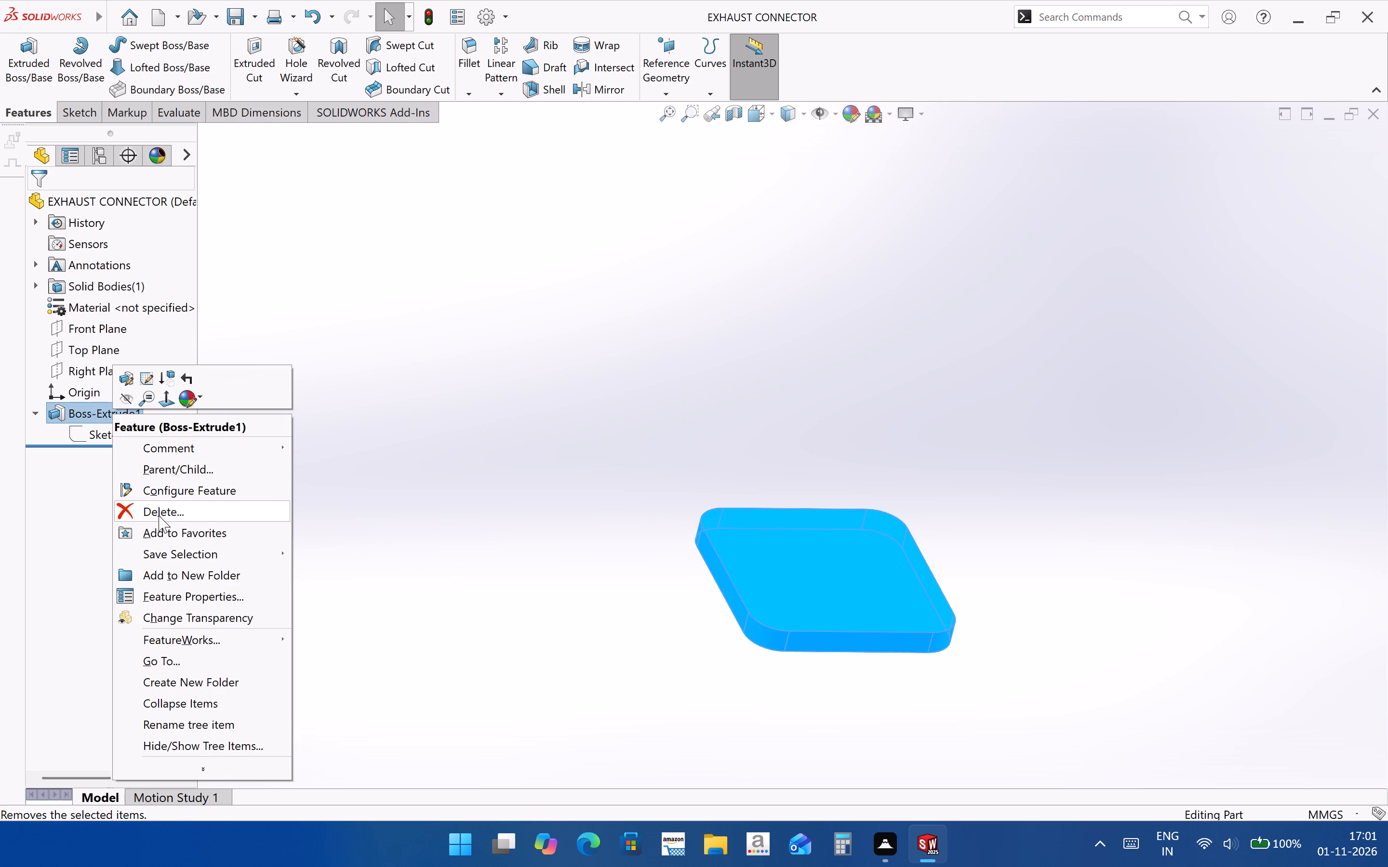
pyautogui.click(159, 515)
pyautogui.click(807, 310)
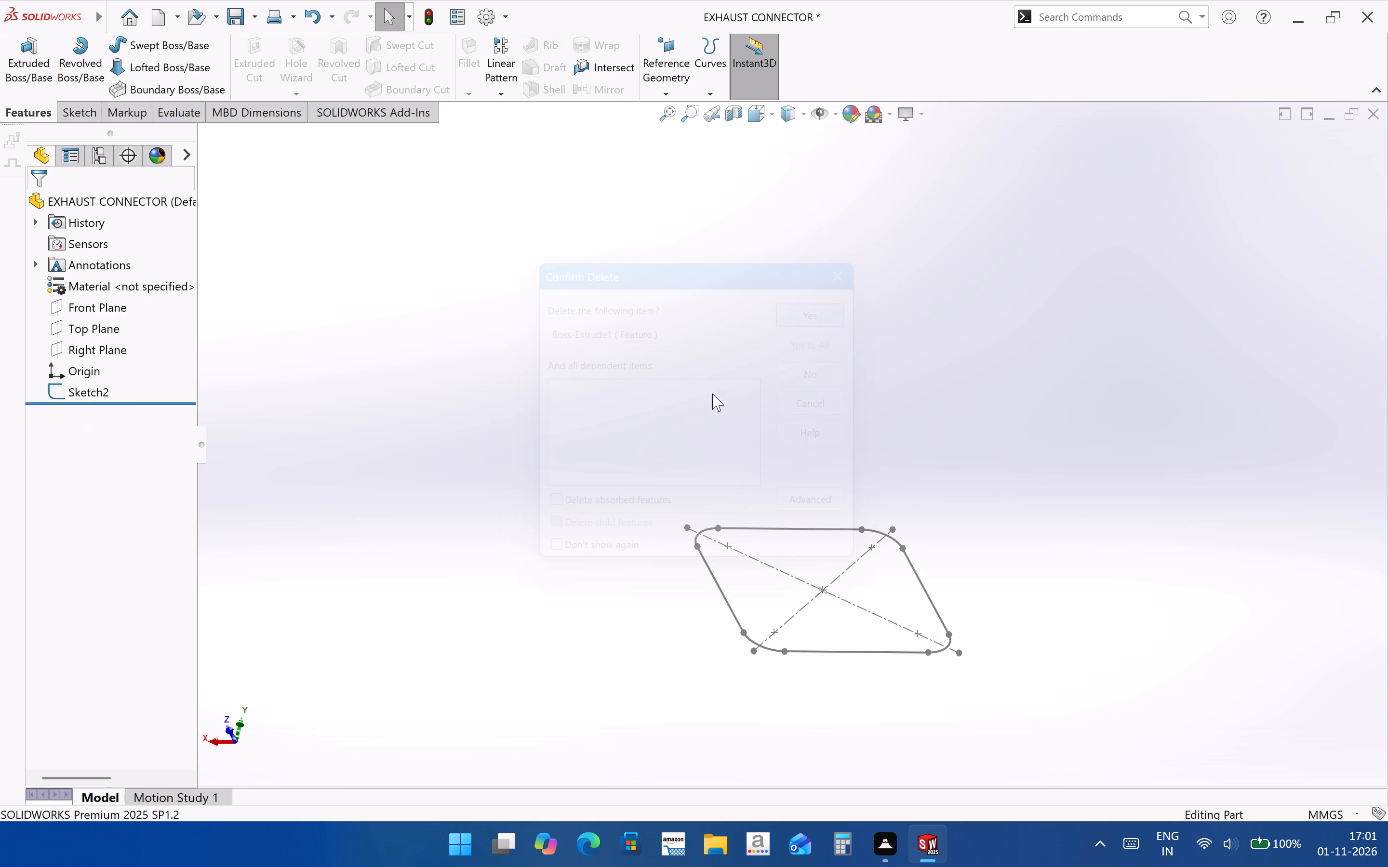
# Delete the remaining rounded-square sketch of the base plate.
pyautogui.click(92, 396)
pyautogui.rightClick(91, 396)
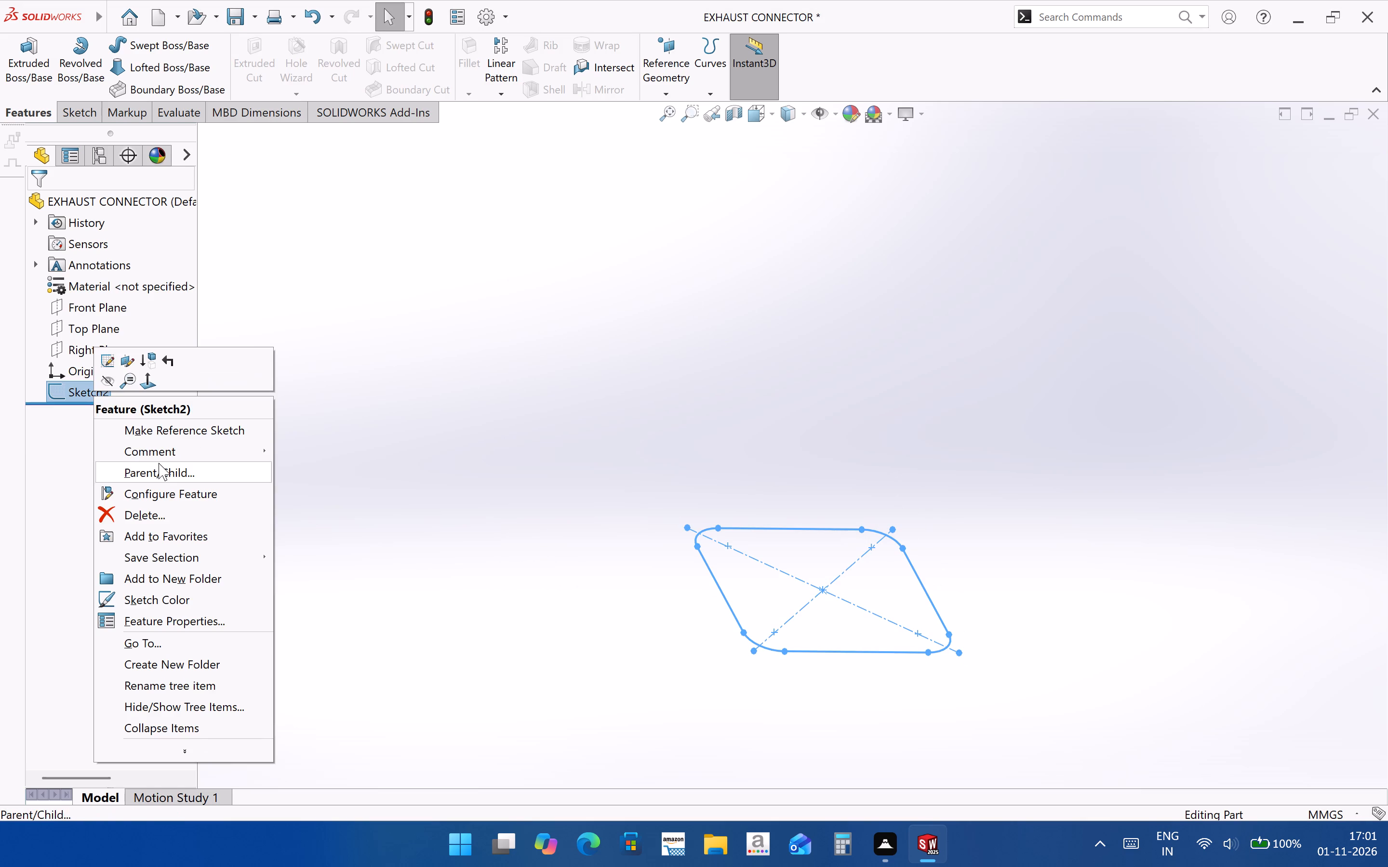
pyautogui.click(176, 523)
pyautogui.click(791, 313)
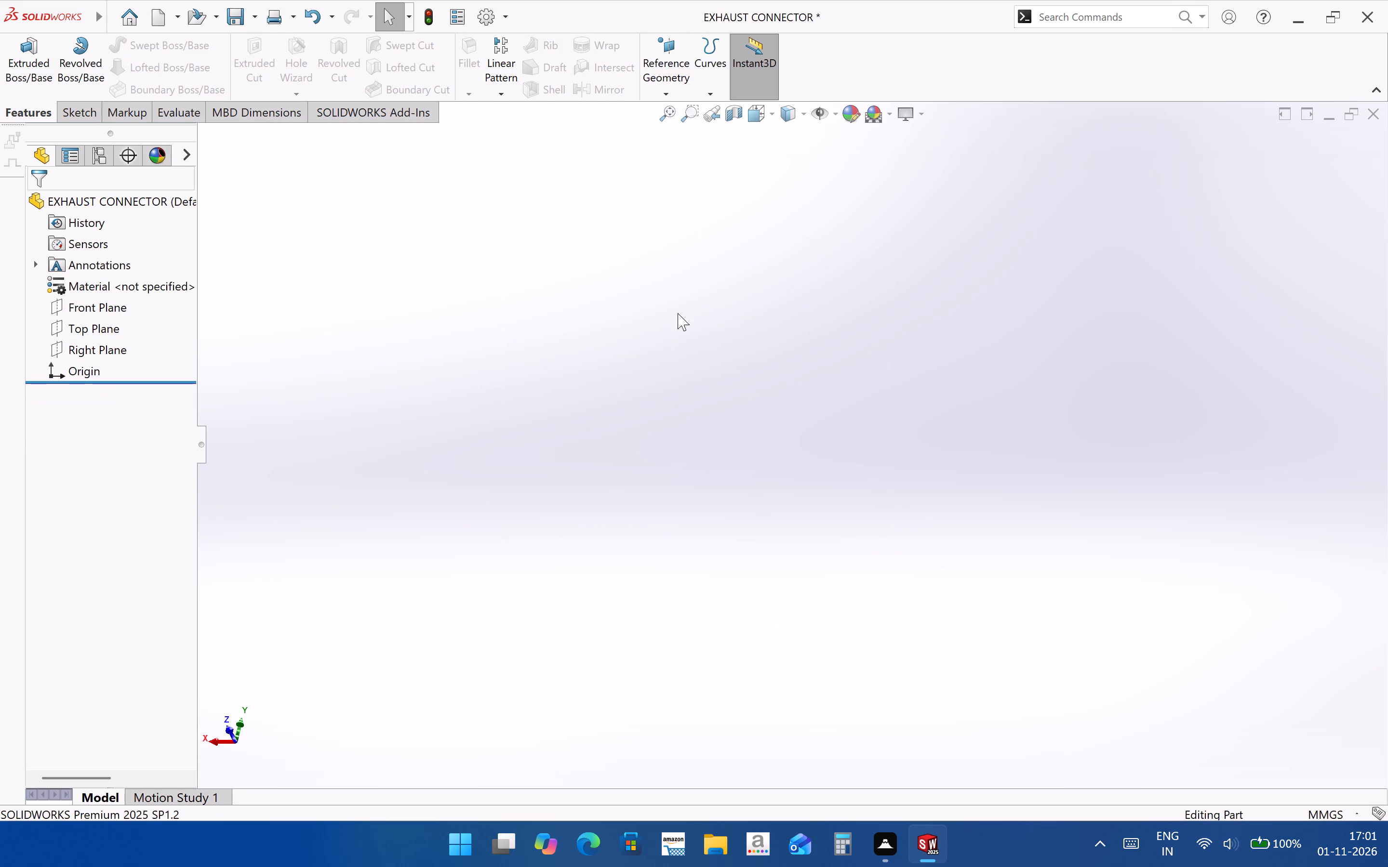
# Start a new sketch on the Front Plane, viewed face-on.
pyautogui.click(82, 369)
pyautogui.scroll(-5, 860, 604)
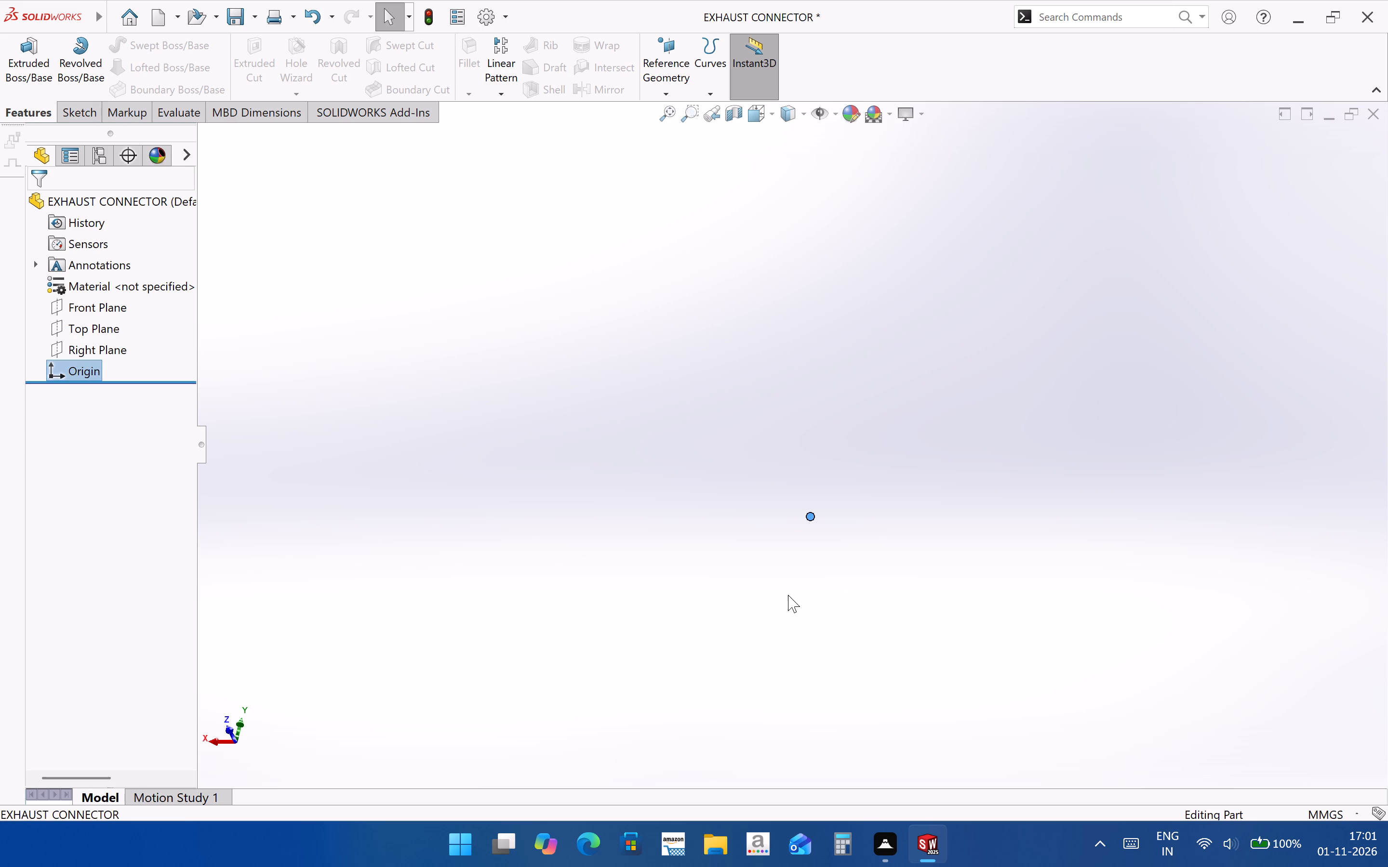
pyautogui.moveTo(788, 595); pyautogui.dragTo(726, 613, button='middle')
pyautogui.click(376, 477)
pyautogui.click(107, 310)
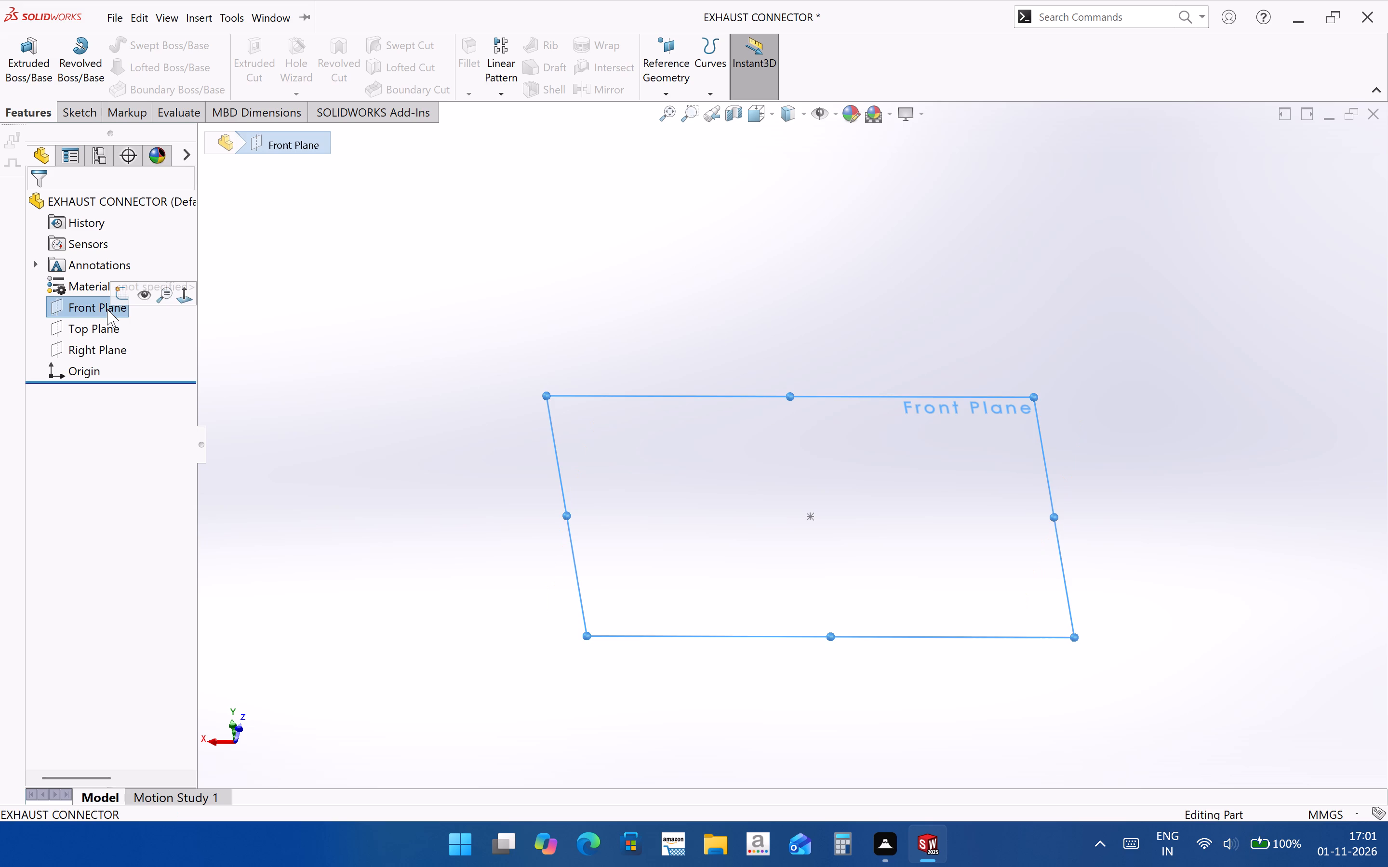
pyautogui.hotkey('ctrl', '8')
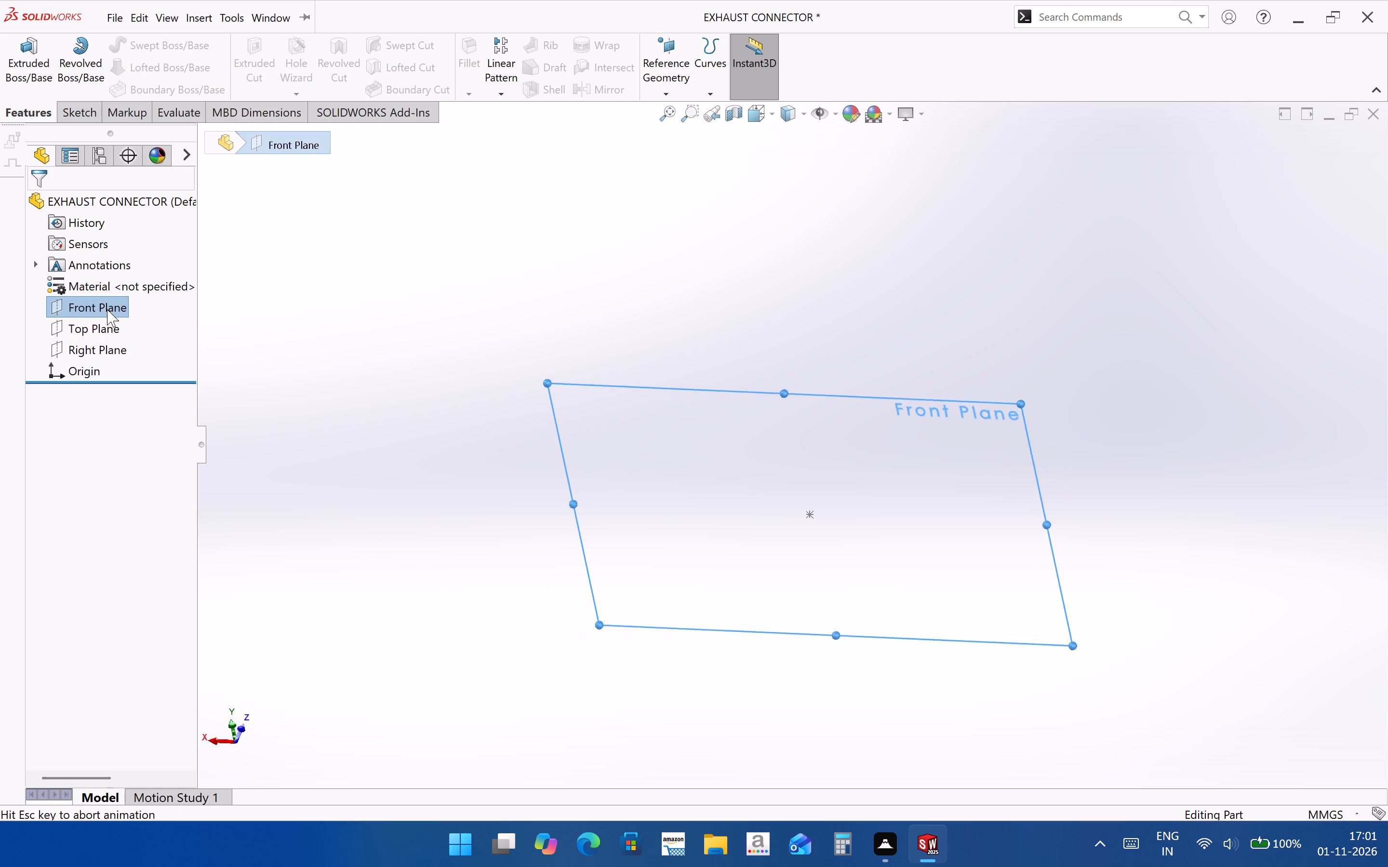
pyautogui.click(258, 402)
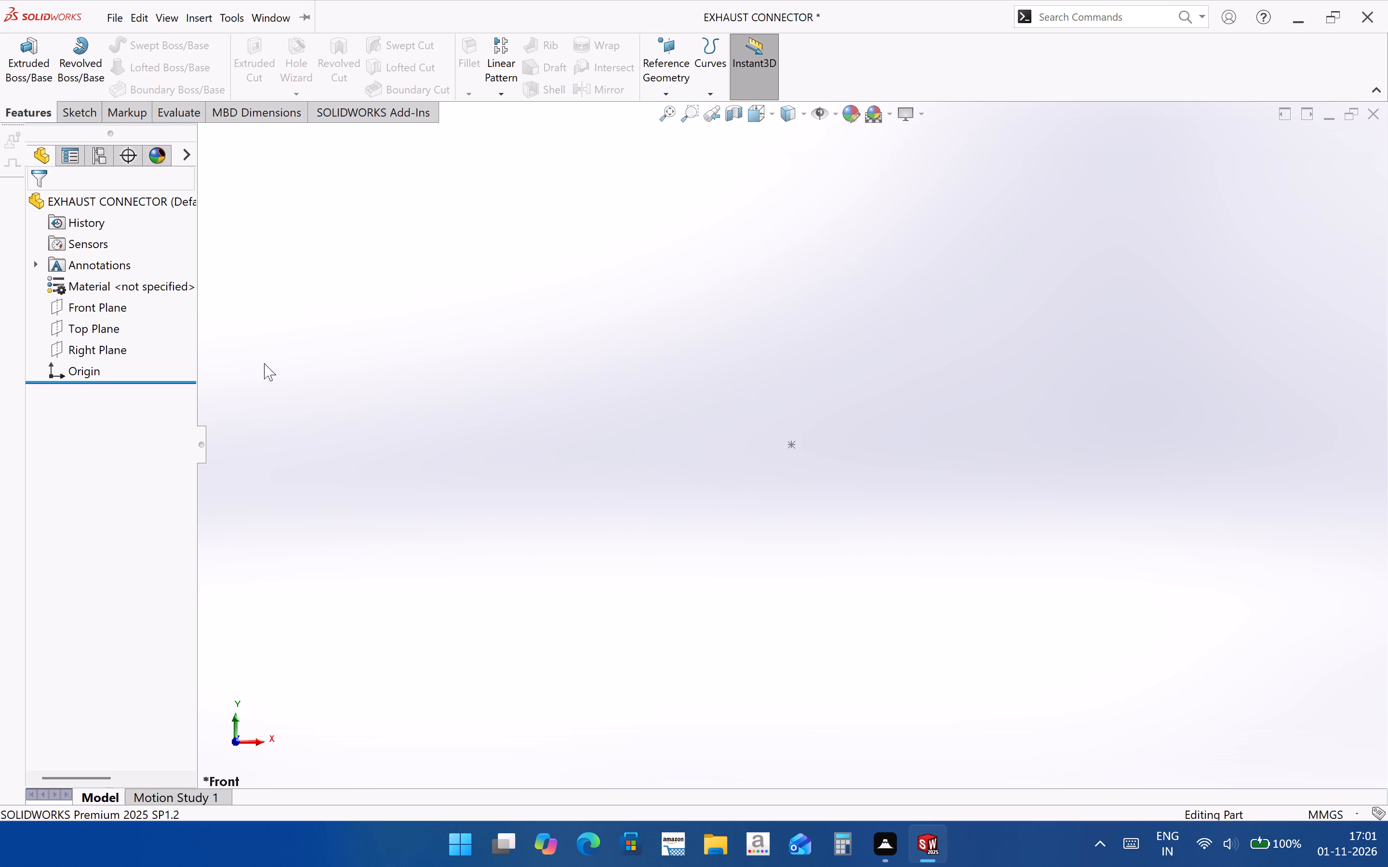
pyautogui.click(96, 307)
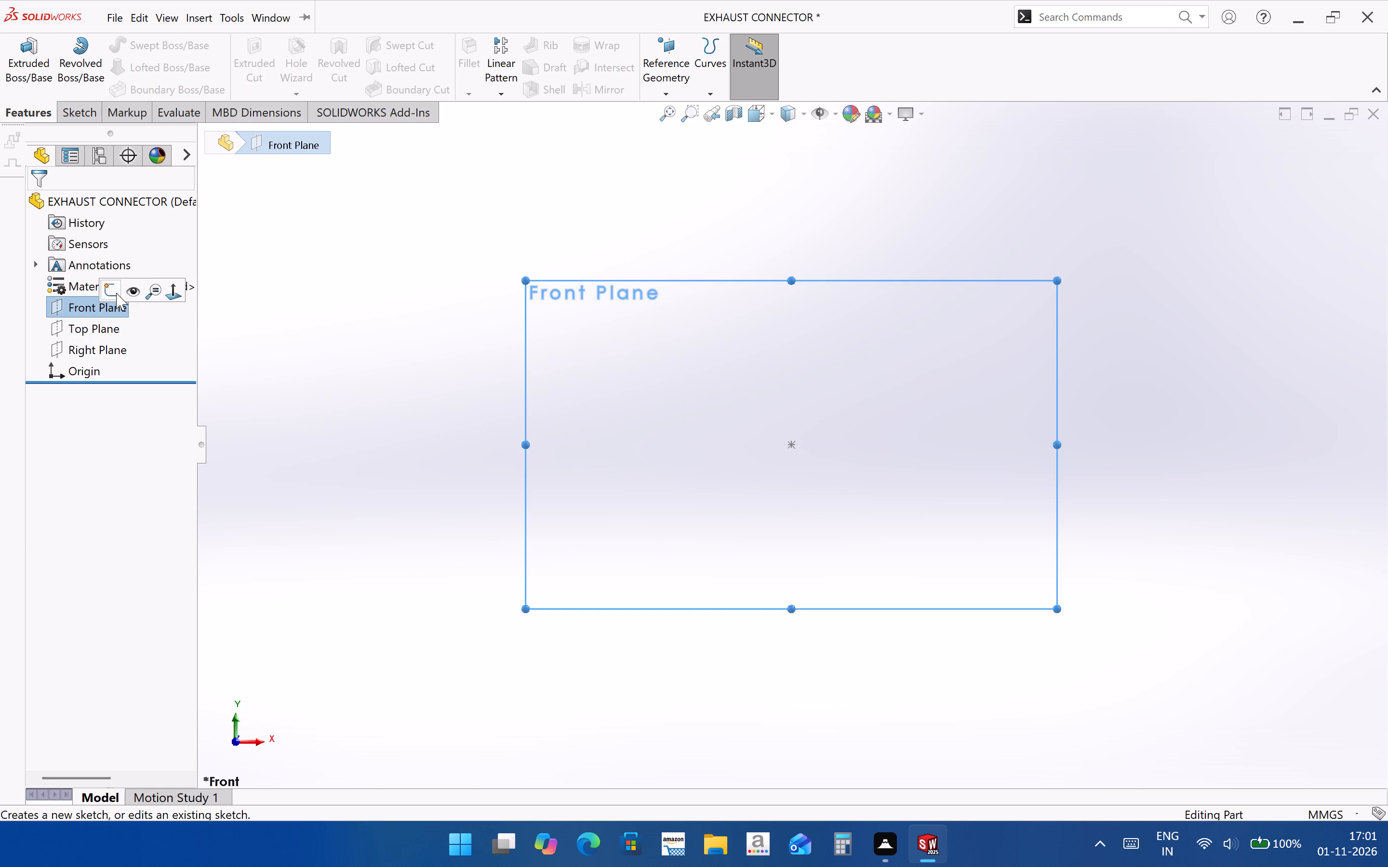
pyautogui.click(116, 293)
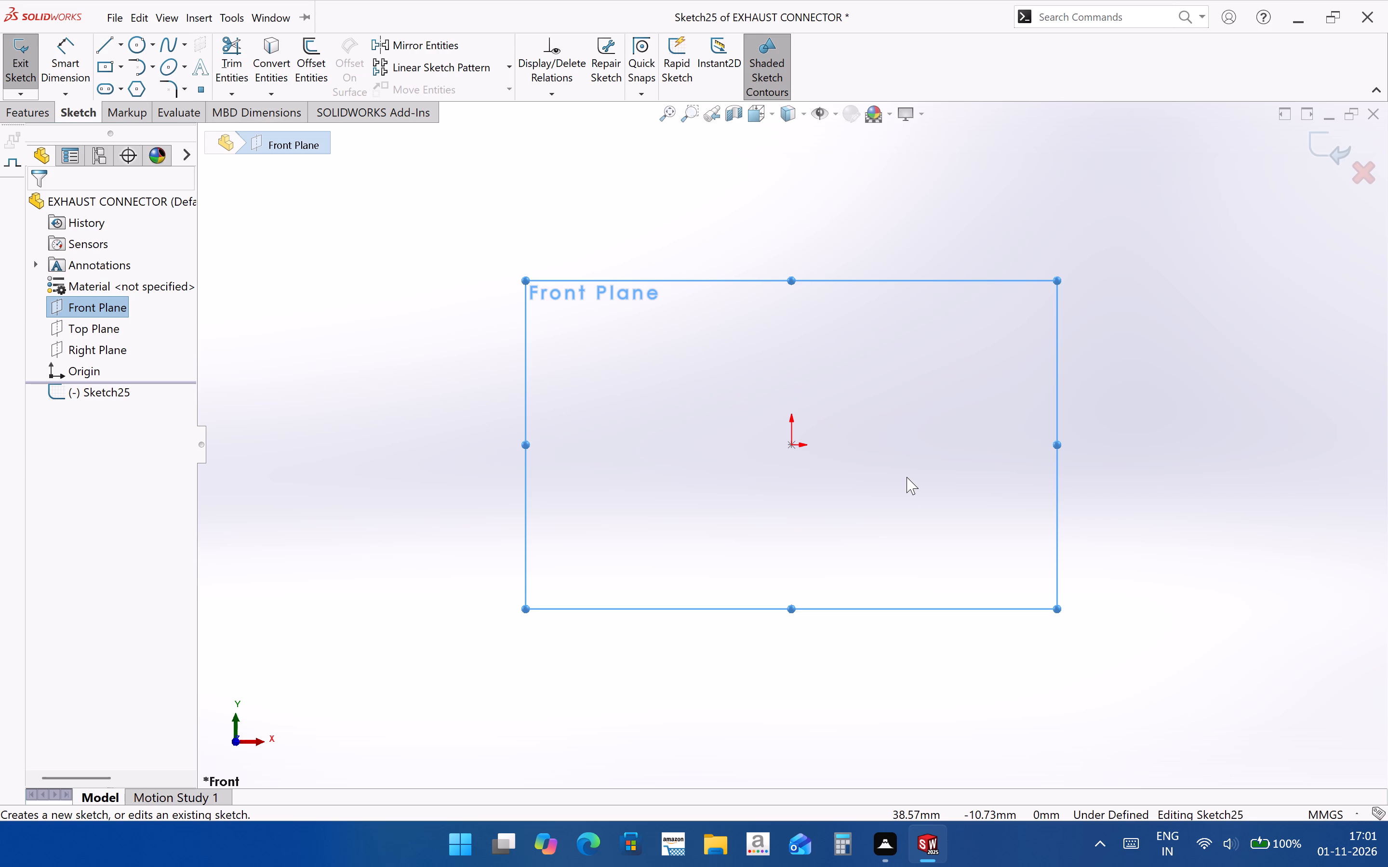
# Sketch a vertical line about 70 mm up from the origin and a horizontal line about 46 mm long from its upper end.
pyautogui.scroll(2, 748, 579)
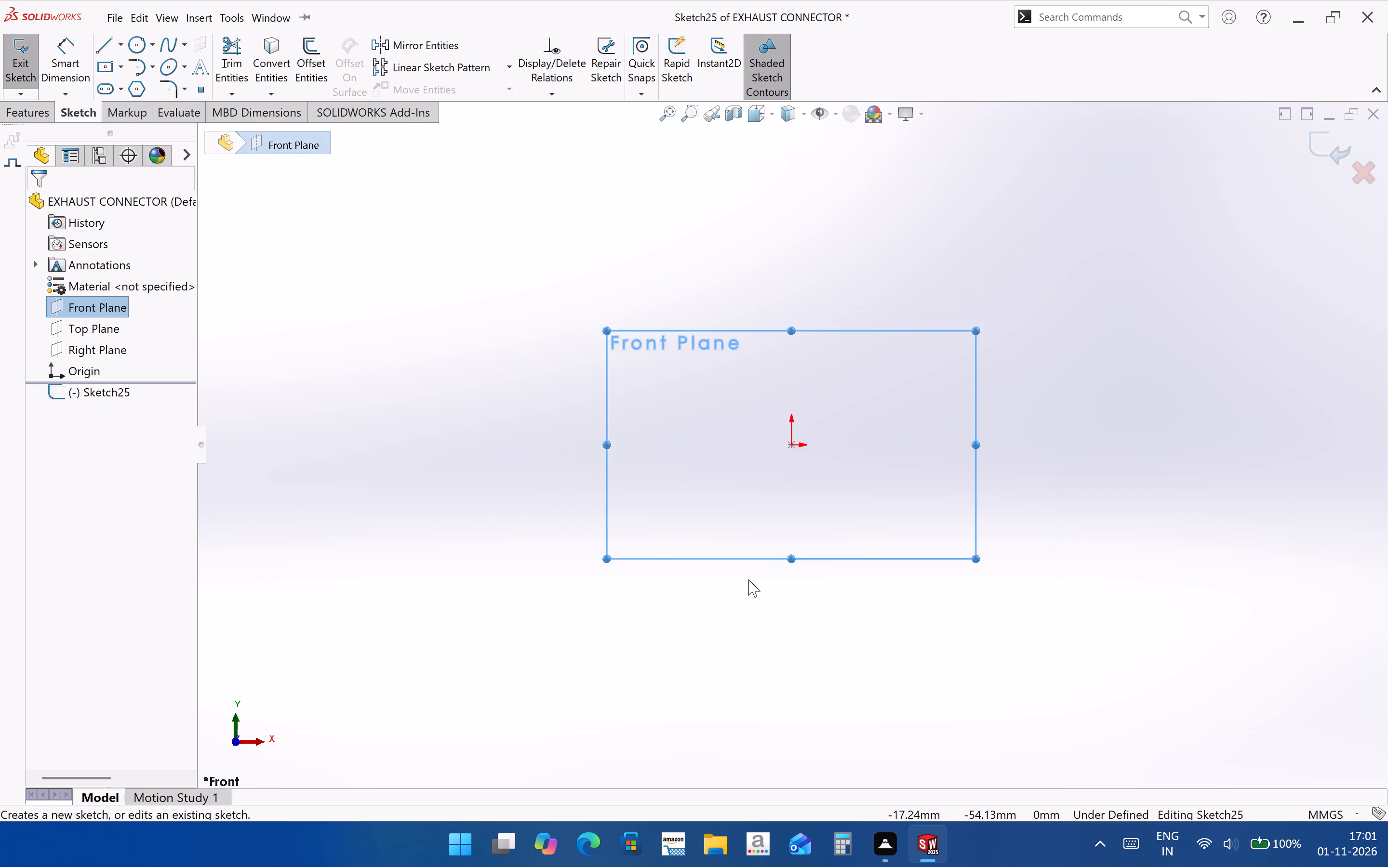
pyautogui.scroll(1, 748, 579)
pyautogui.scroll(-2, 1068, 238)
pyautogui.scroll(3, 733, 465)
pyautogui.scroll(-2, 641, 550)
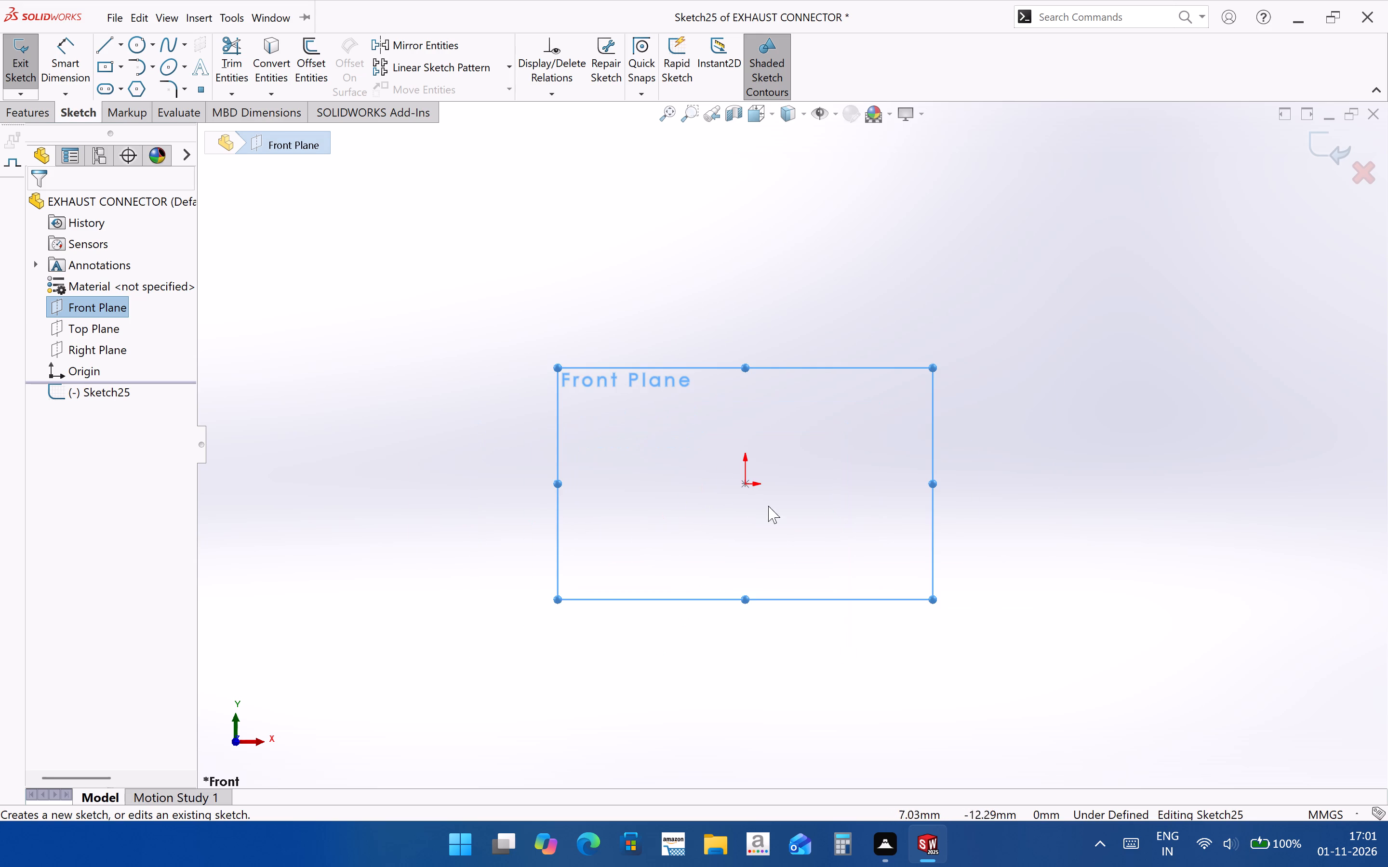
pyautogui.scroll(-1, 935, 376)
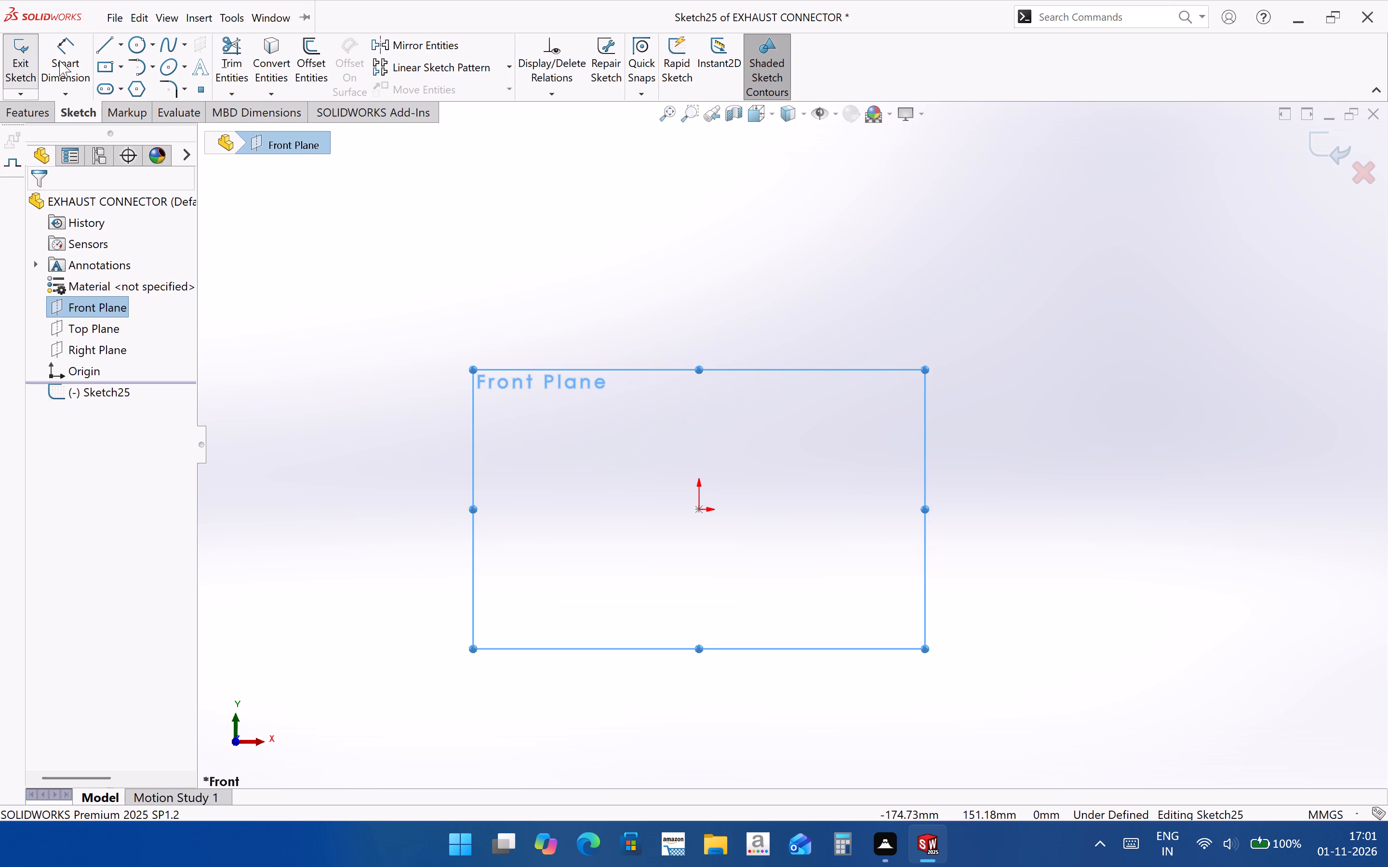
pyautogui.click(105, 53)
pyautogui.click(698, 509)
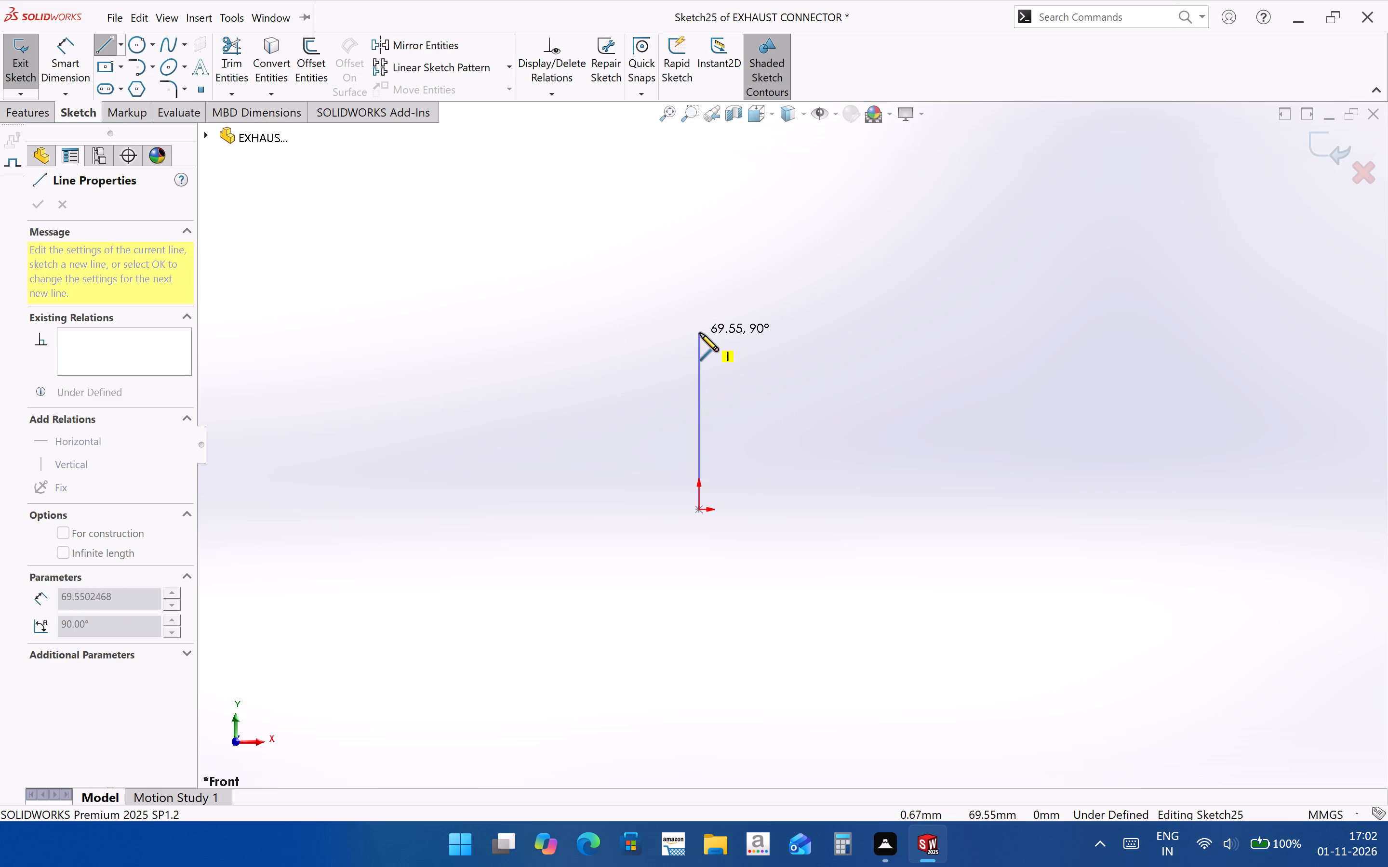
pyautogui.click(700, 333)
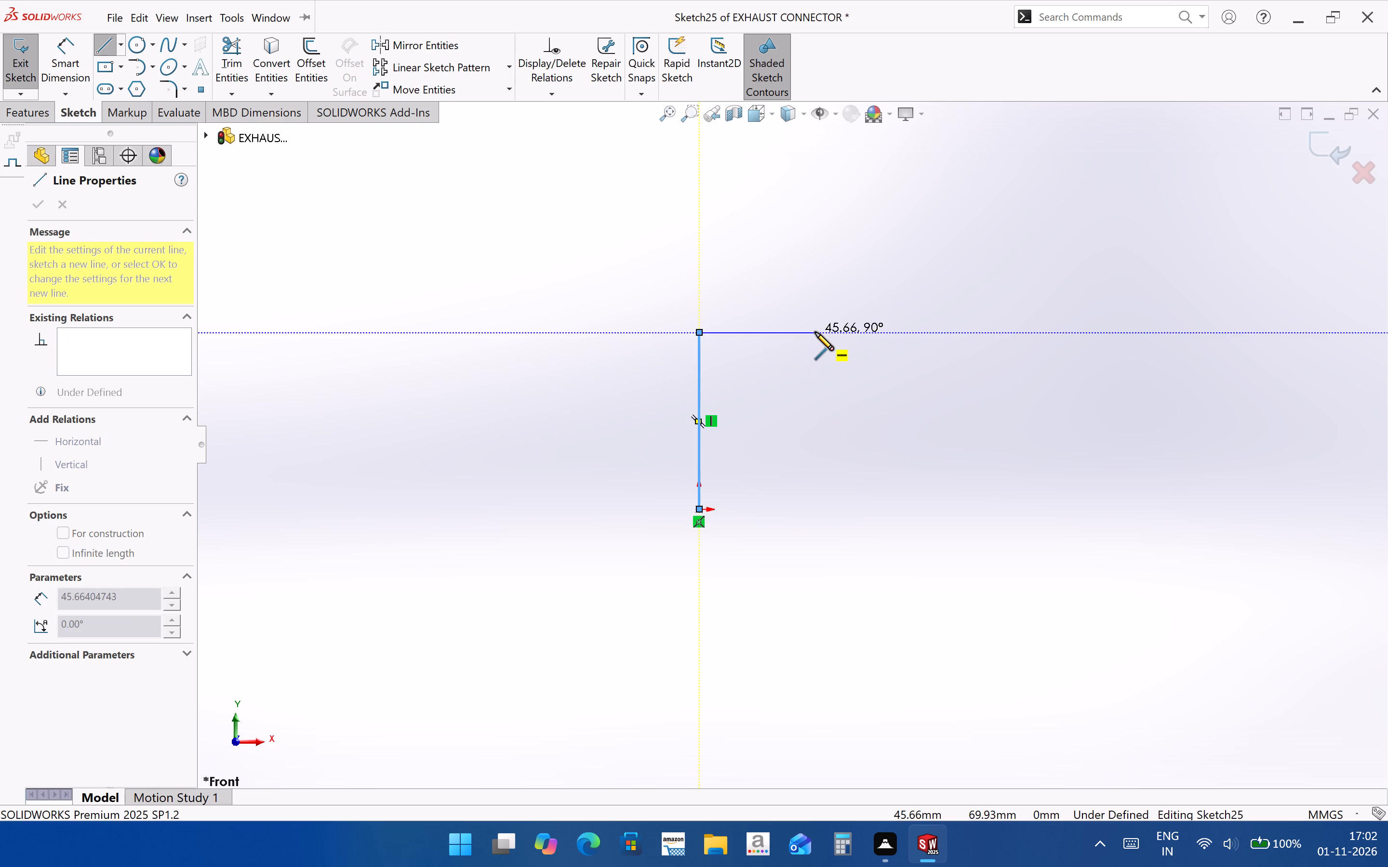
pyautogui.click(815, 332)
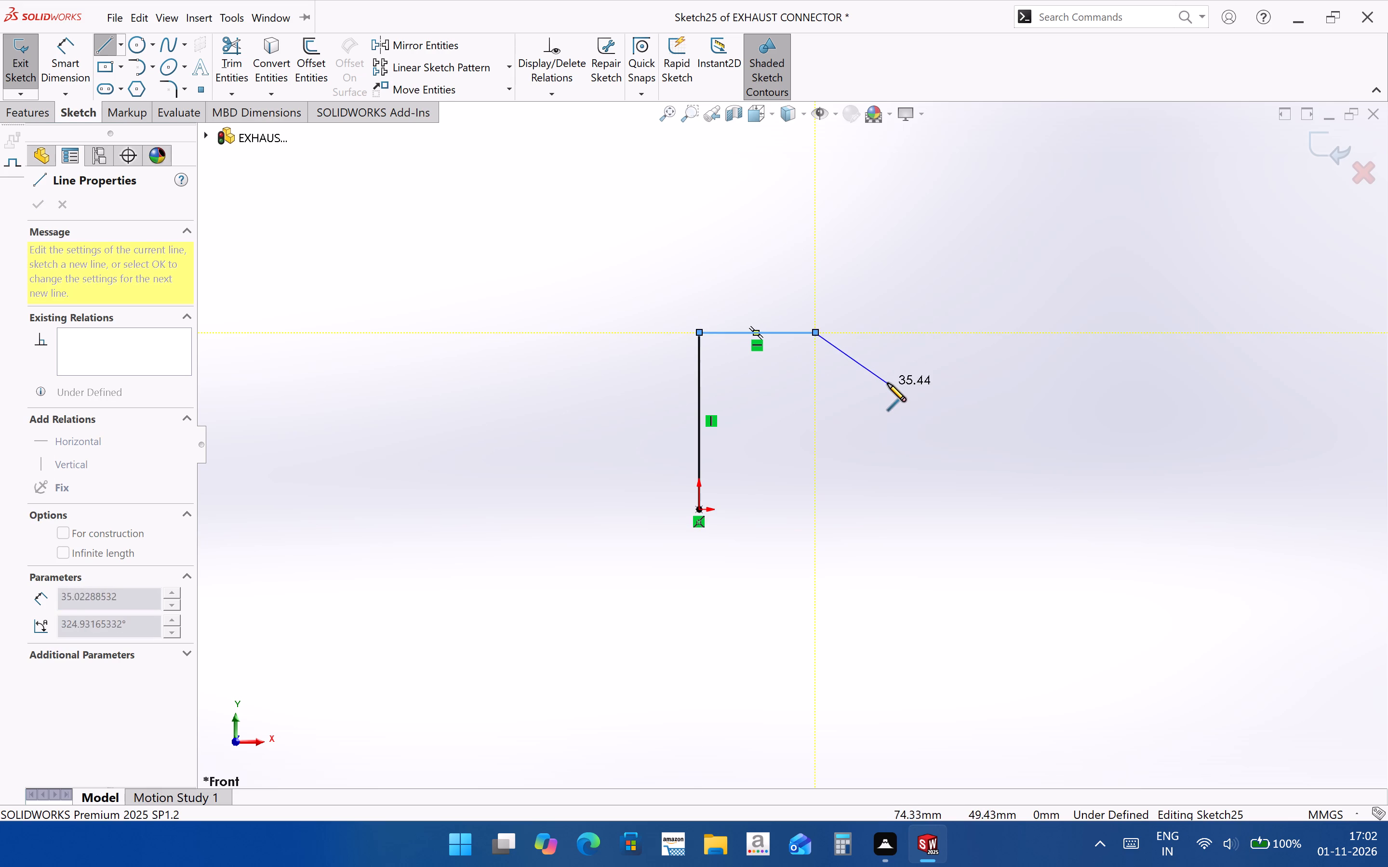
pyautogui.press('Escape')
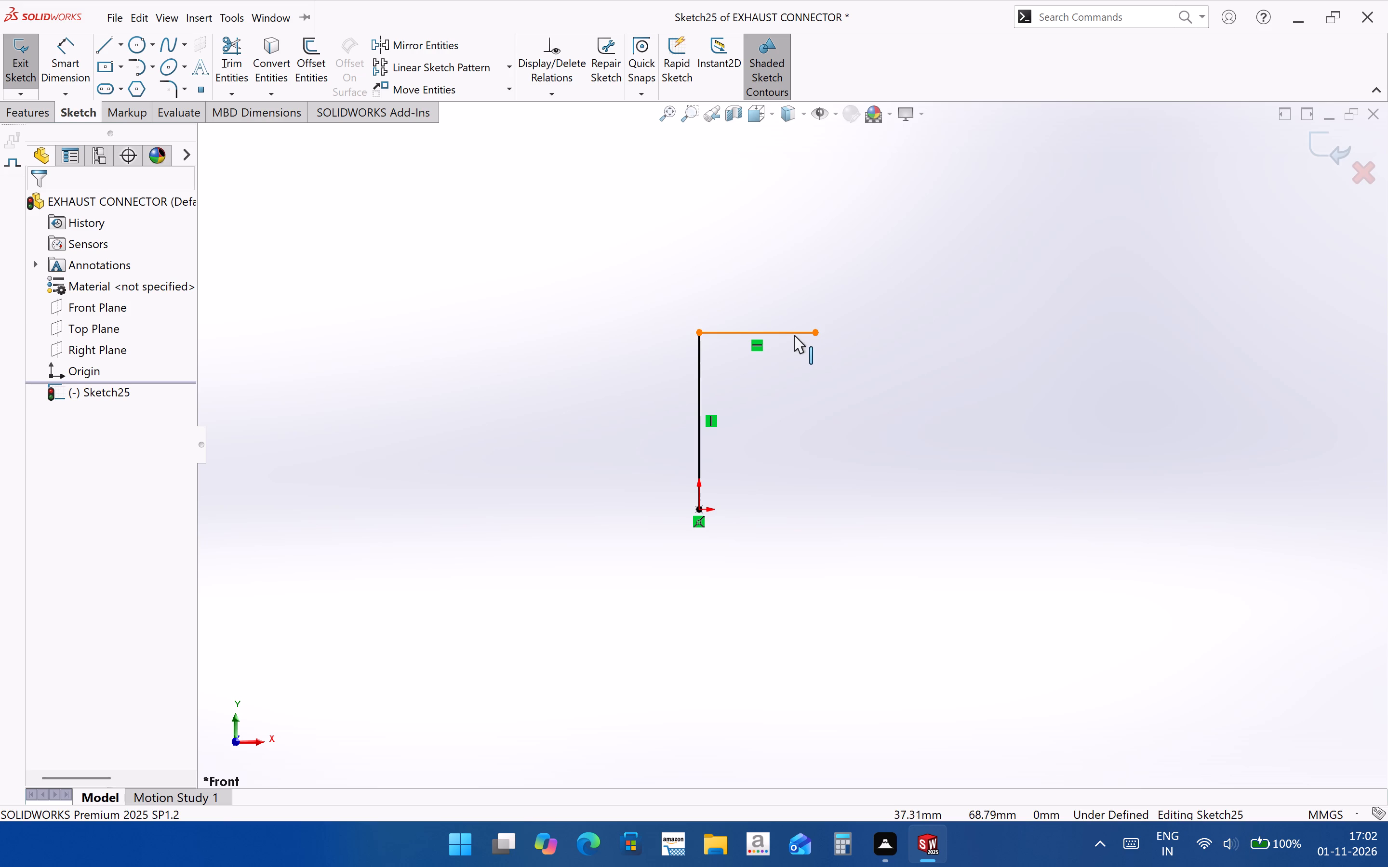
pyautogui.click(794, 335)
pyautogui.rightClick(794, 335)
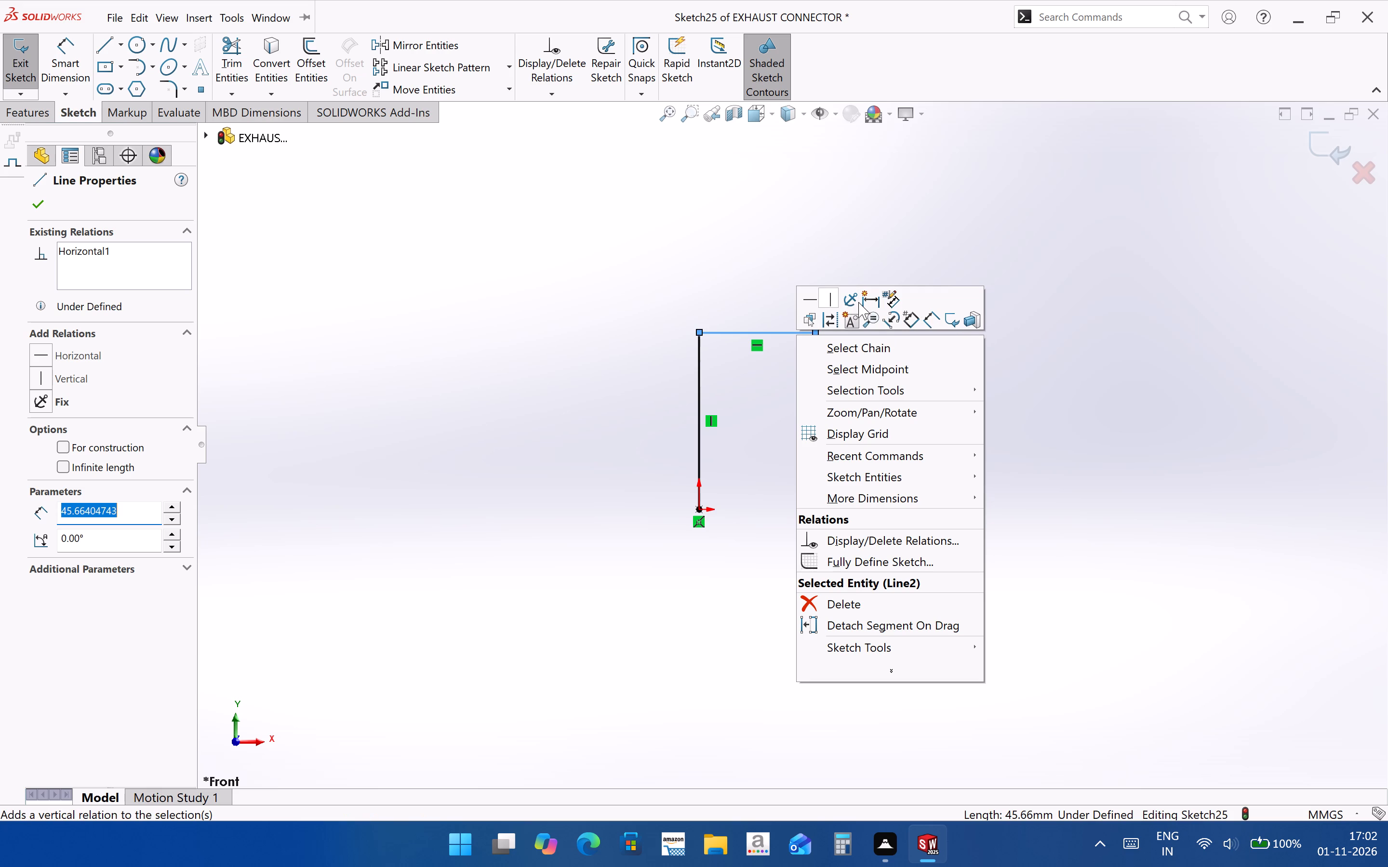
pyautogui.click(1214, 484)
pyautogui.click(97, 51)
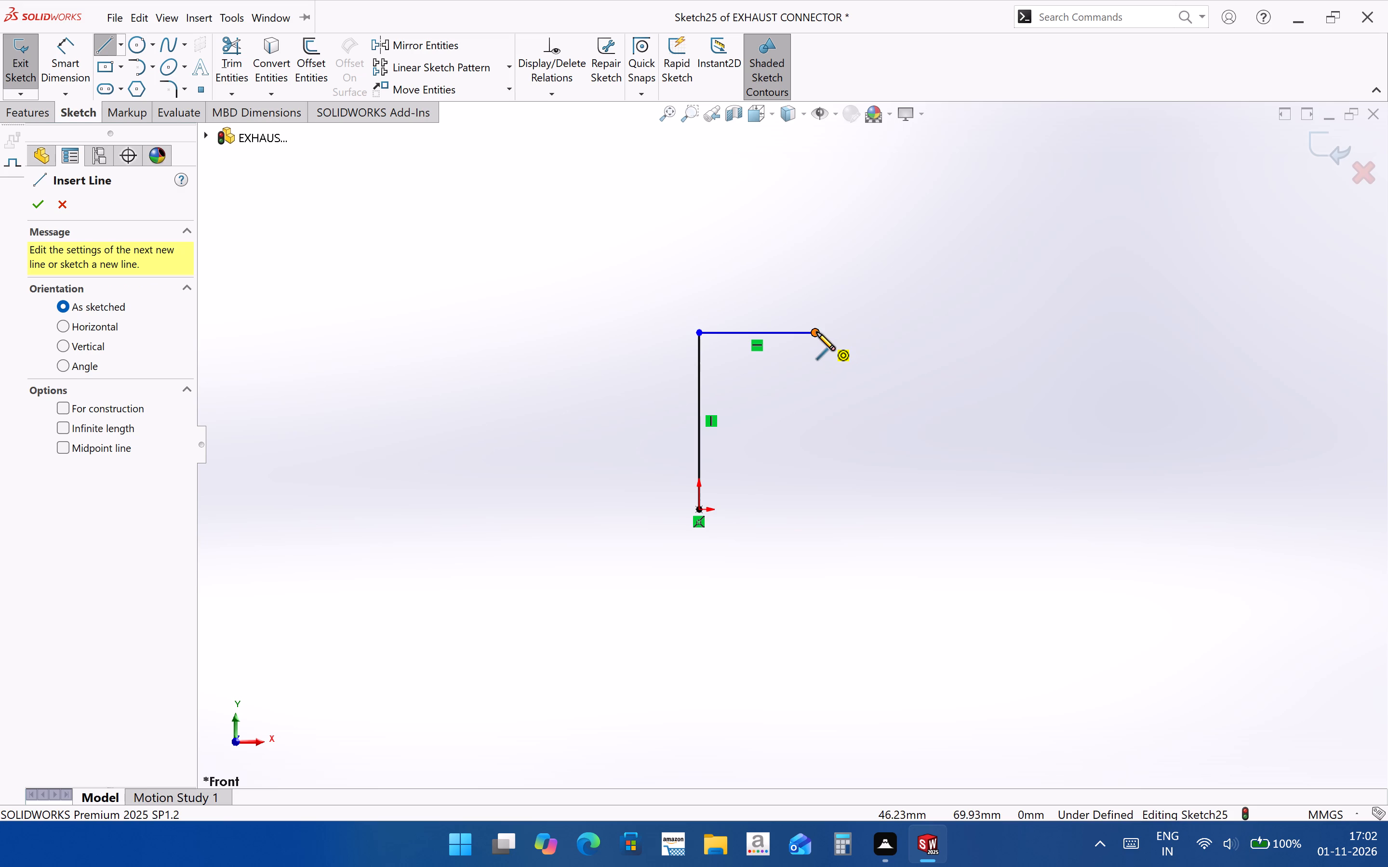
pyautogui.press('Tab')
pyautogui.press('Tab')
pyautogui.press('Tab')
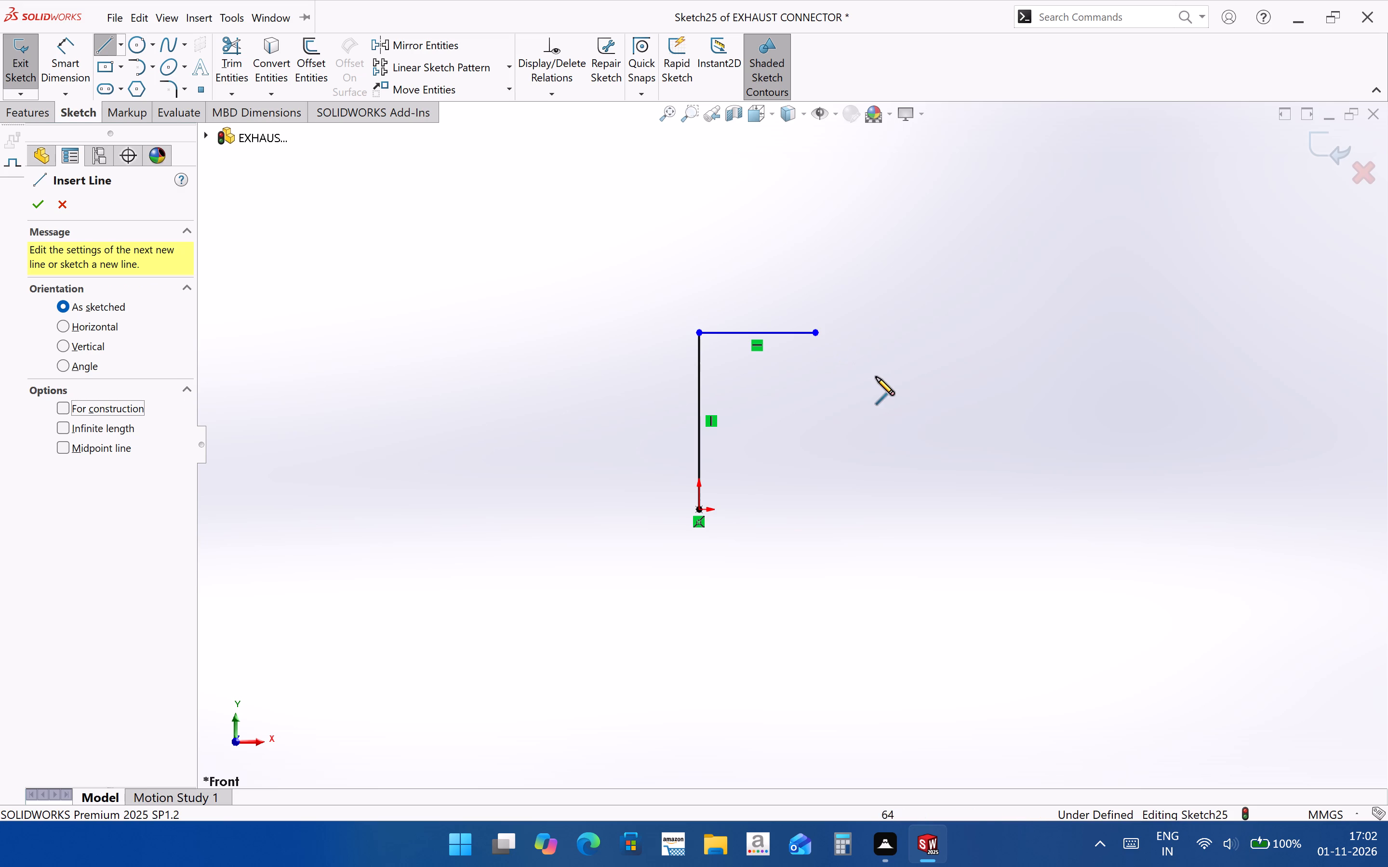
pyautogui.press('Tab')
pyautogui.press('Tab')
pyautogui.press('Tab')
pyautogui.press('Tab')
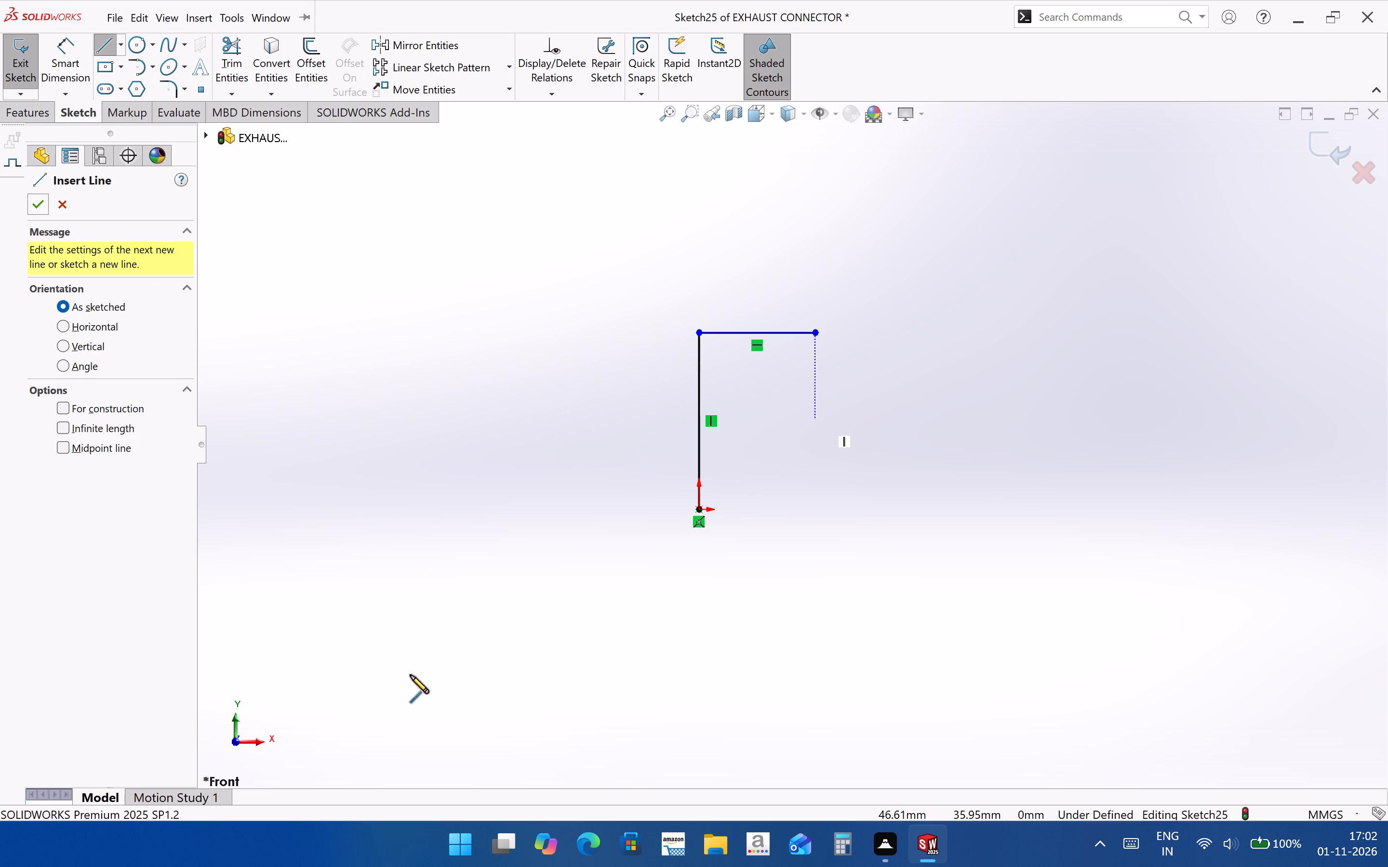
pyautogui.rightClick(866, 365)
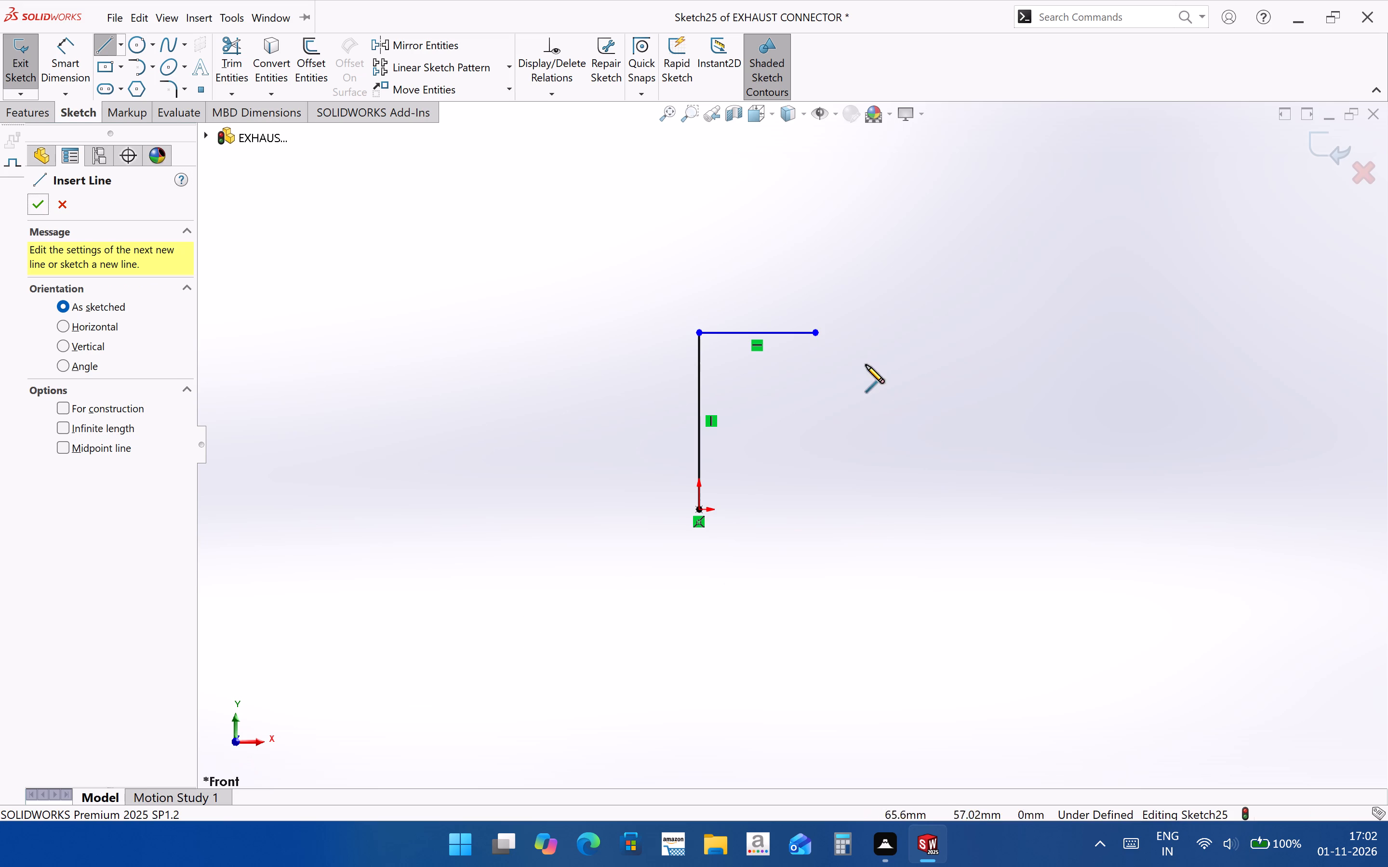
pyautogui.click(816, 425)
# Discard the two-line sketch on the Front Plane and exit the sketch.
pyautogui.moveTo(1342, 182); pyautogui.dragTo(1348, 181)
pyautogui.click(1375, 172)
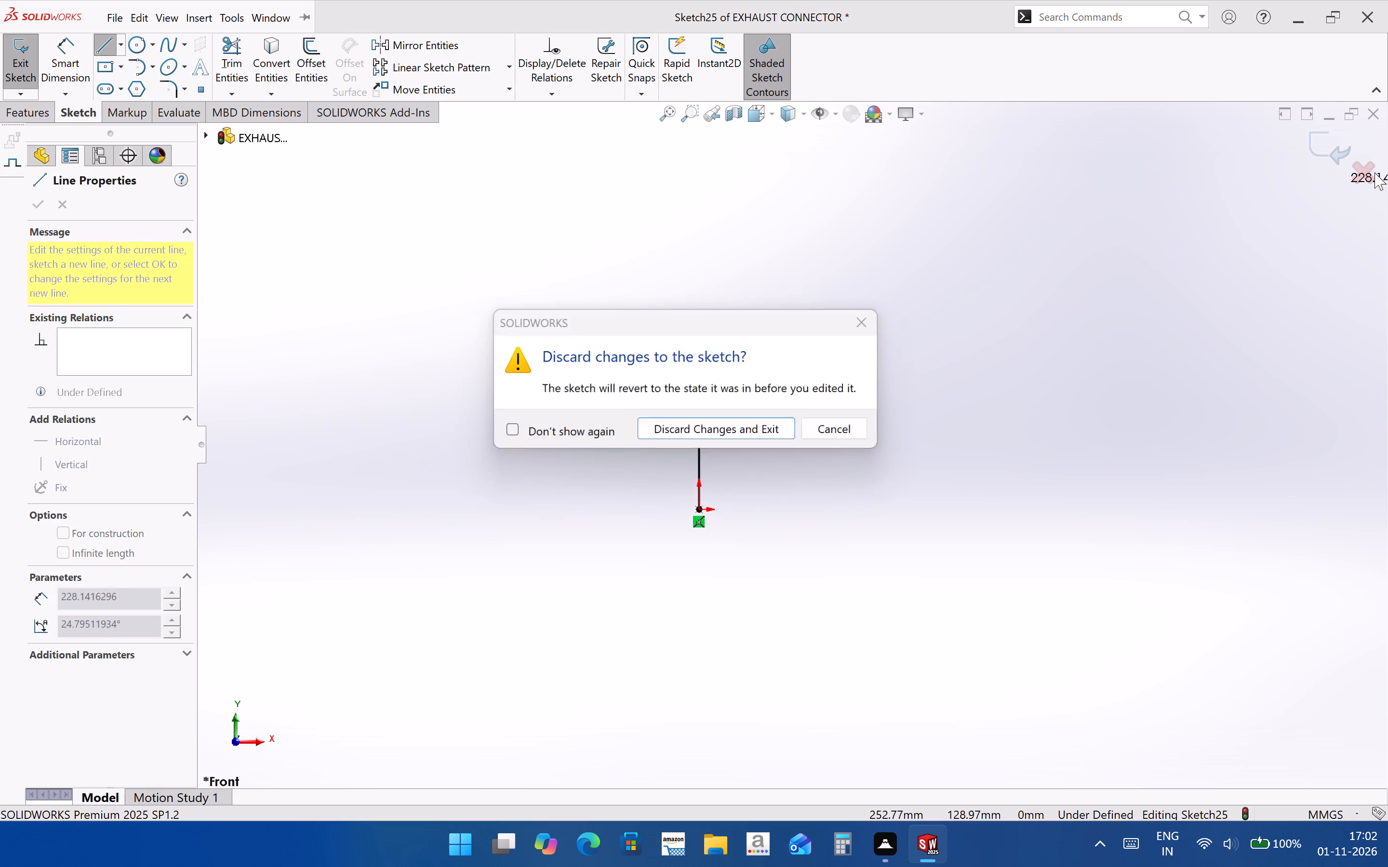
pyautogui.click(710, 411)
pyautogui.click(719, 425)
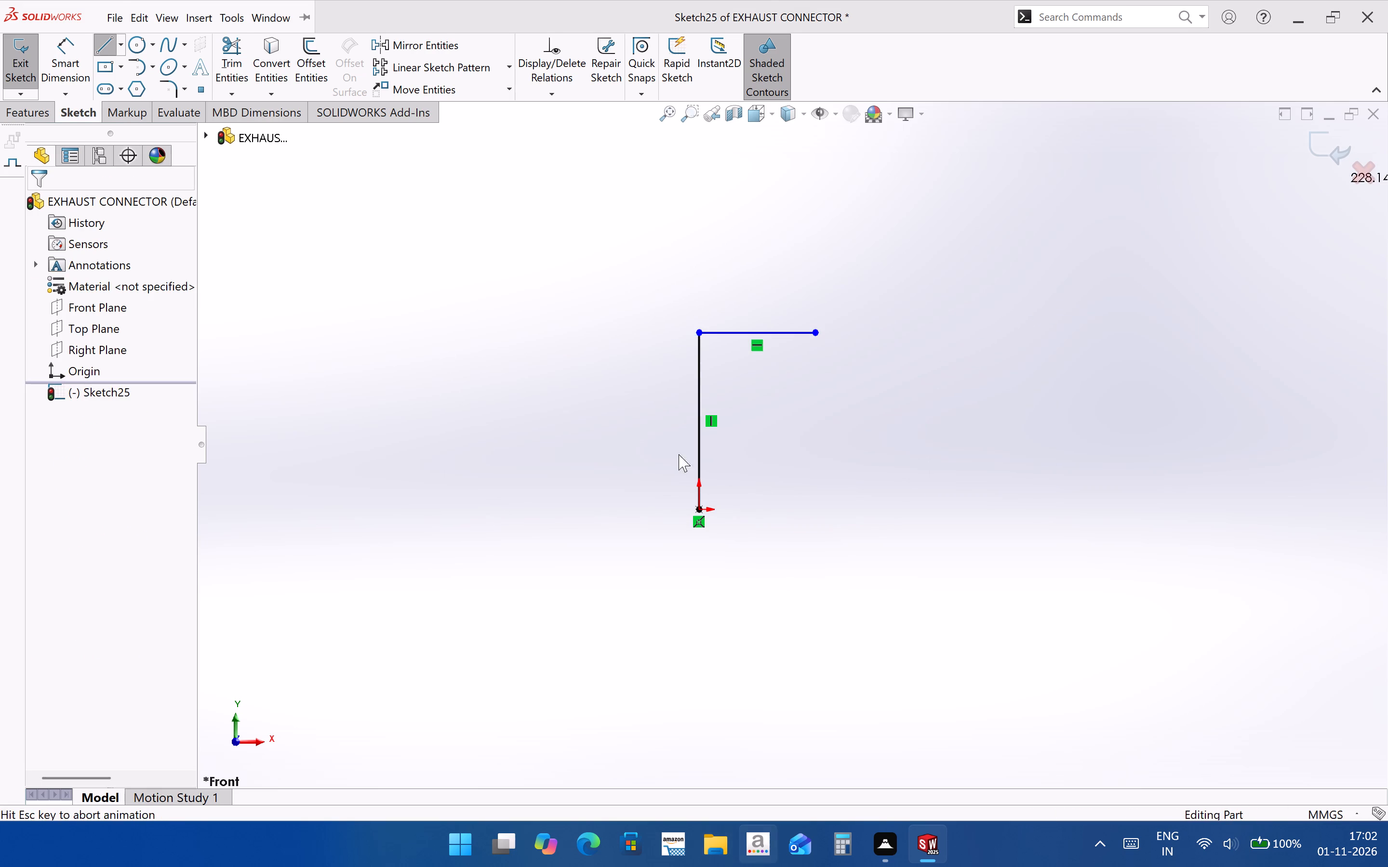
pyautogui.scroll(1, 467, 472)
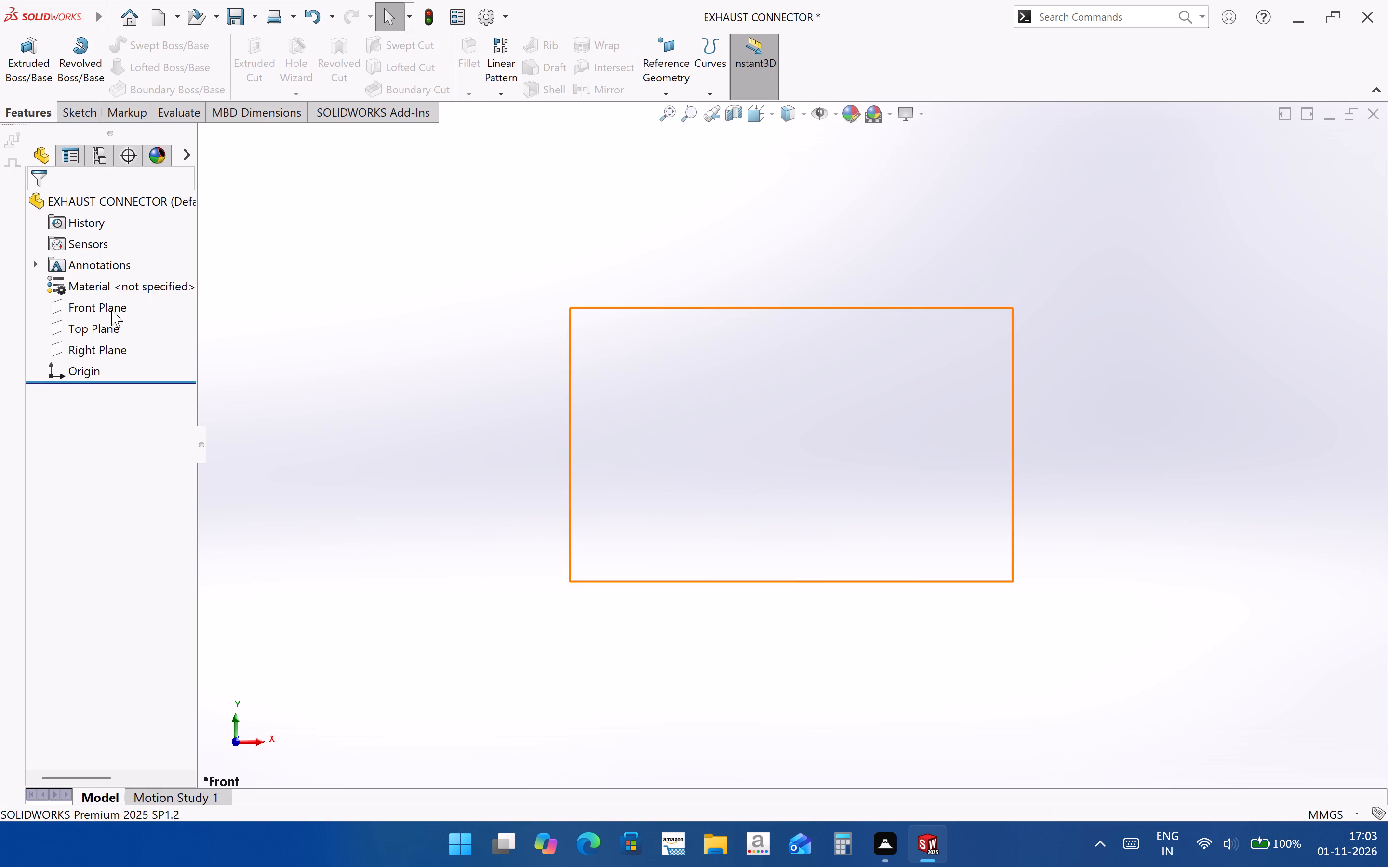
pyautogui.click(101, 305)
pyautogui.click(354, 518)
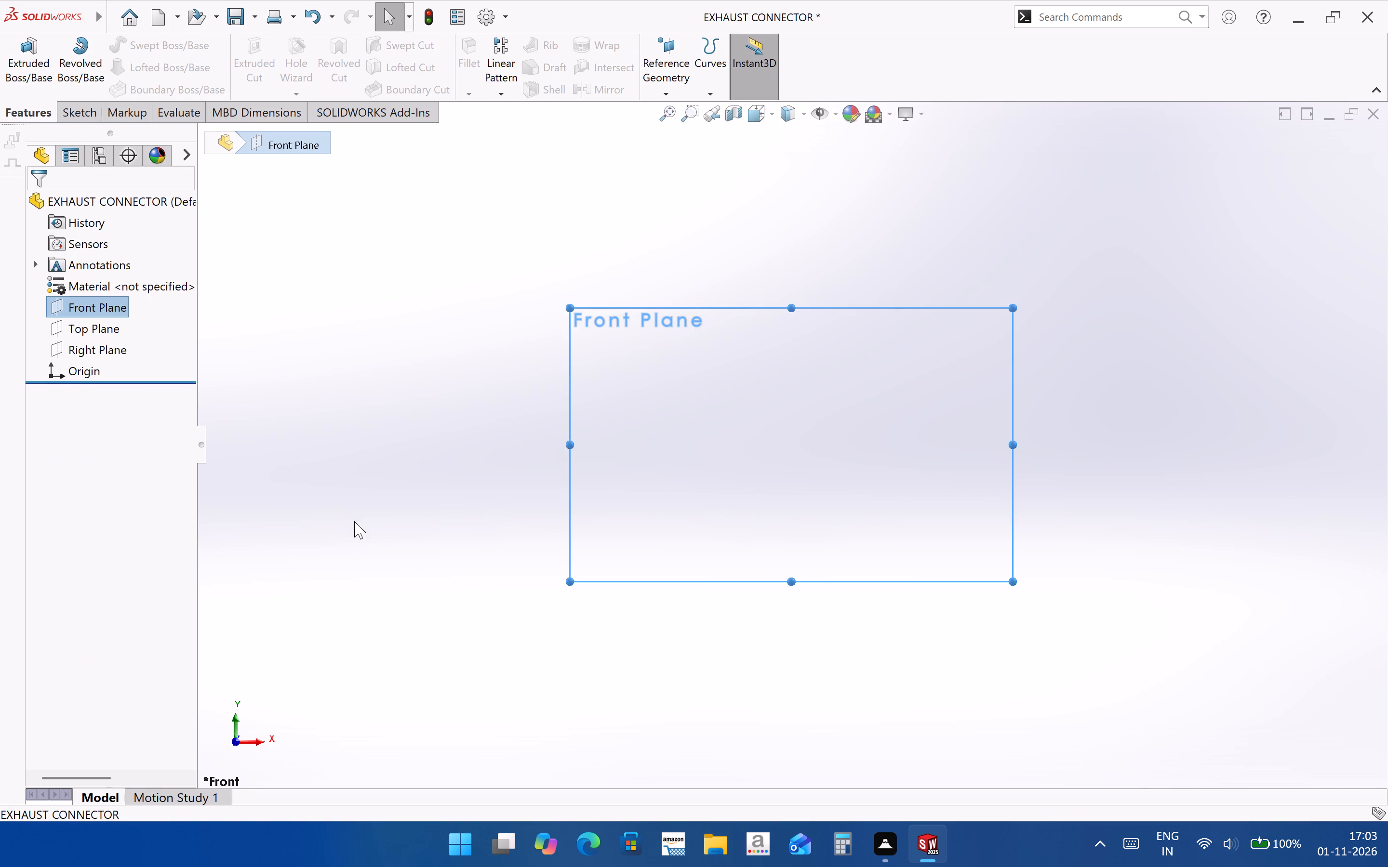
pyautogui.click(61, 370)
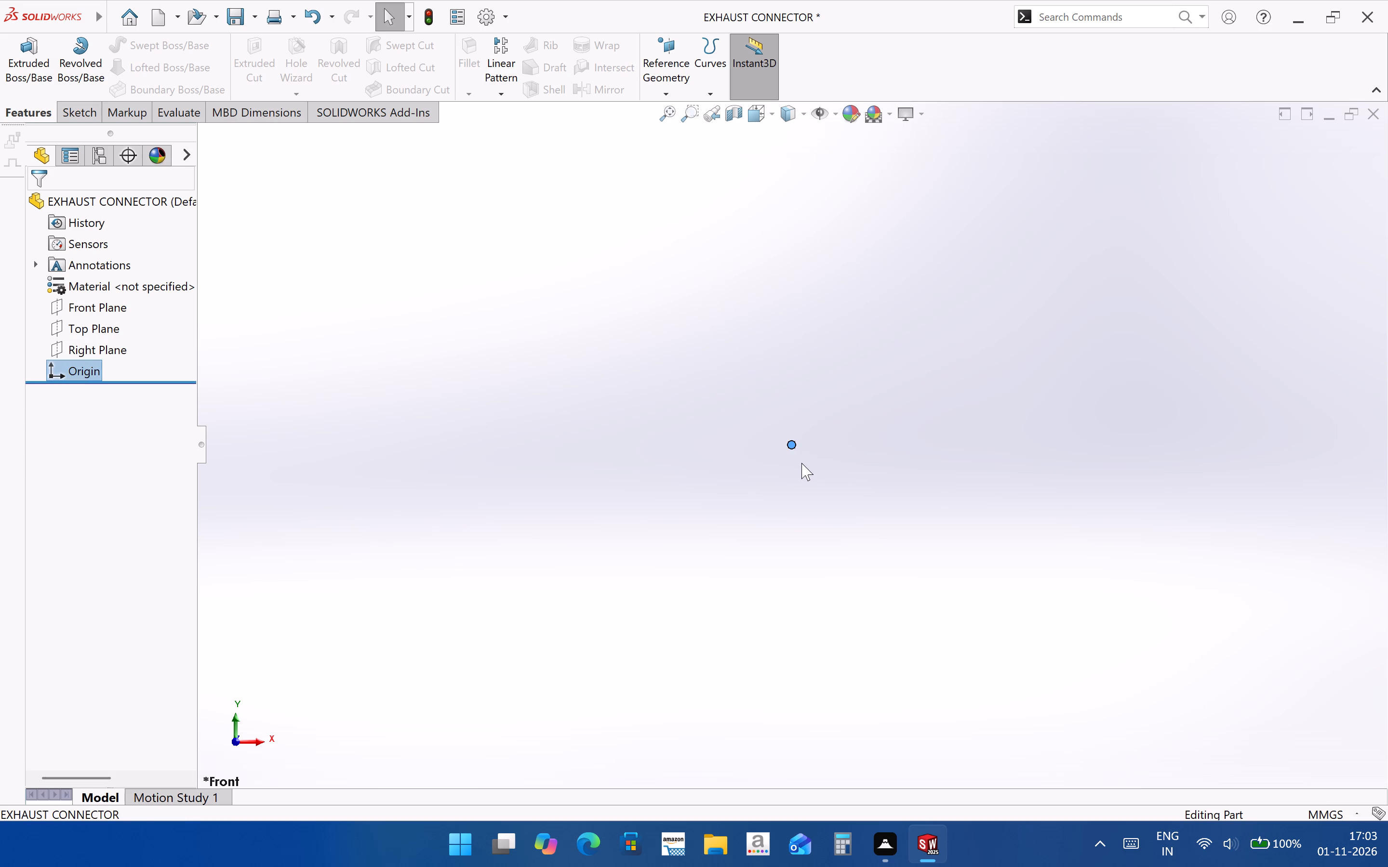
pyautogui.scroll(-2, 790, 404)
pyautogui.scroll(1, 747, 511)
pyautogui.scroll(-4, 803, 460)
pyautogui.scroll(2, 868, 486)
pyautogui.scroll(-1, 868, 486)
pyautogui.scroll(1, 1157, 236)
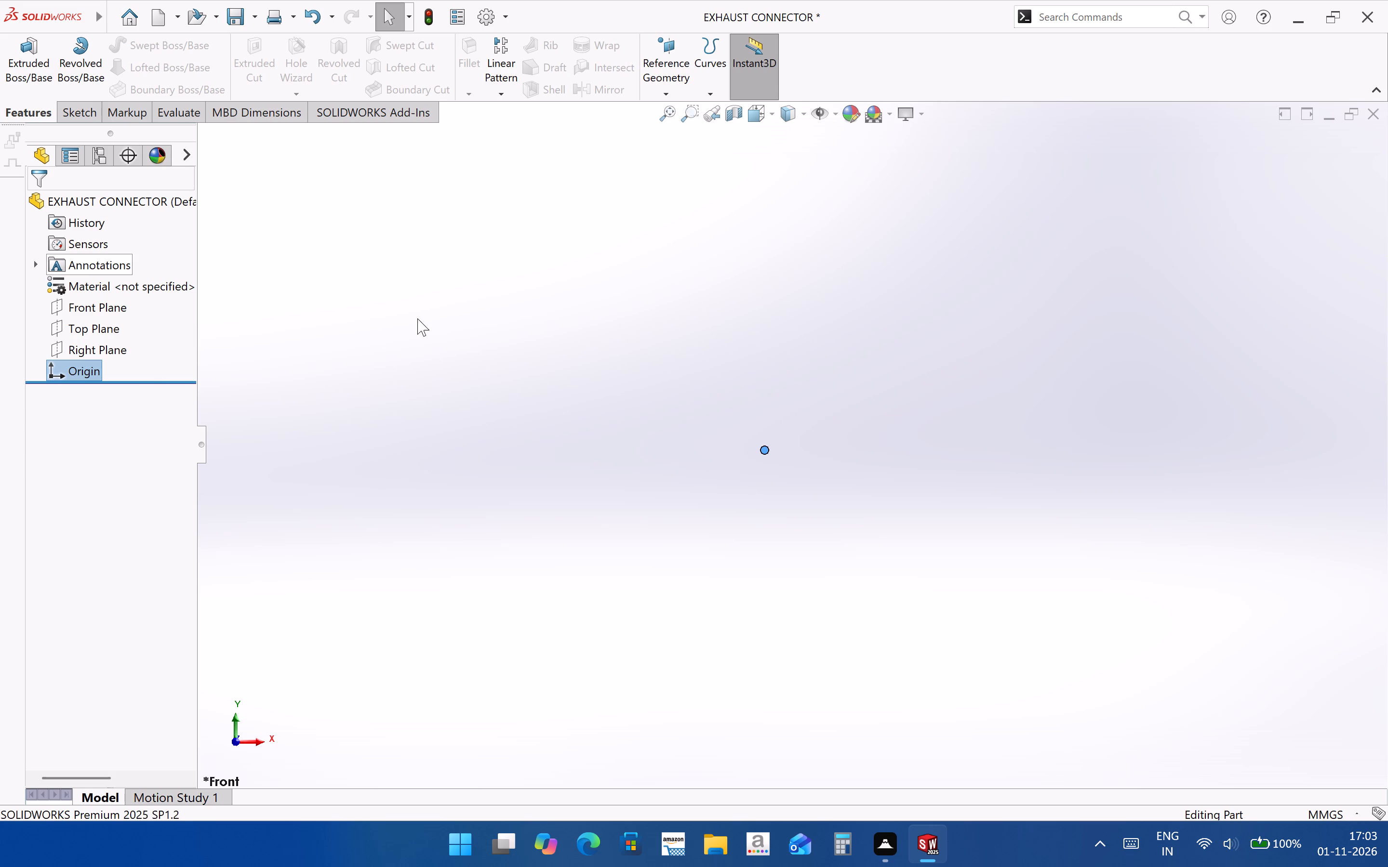
# Select the Front Plane.
pyautogui.click(95, 304)
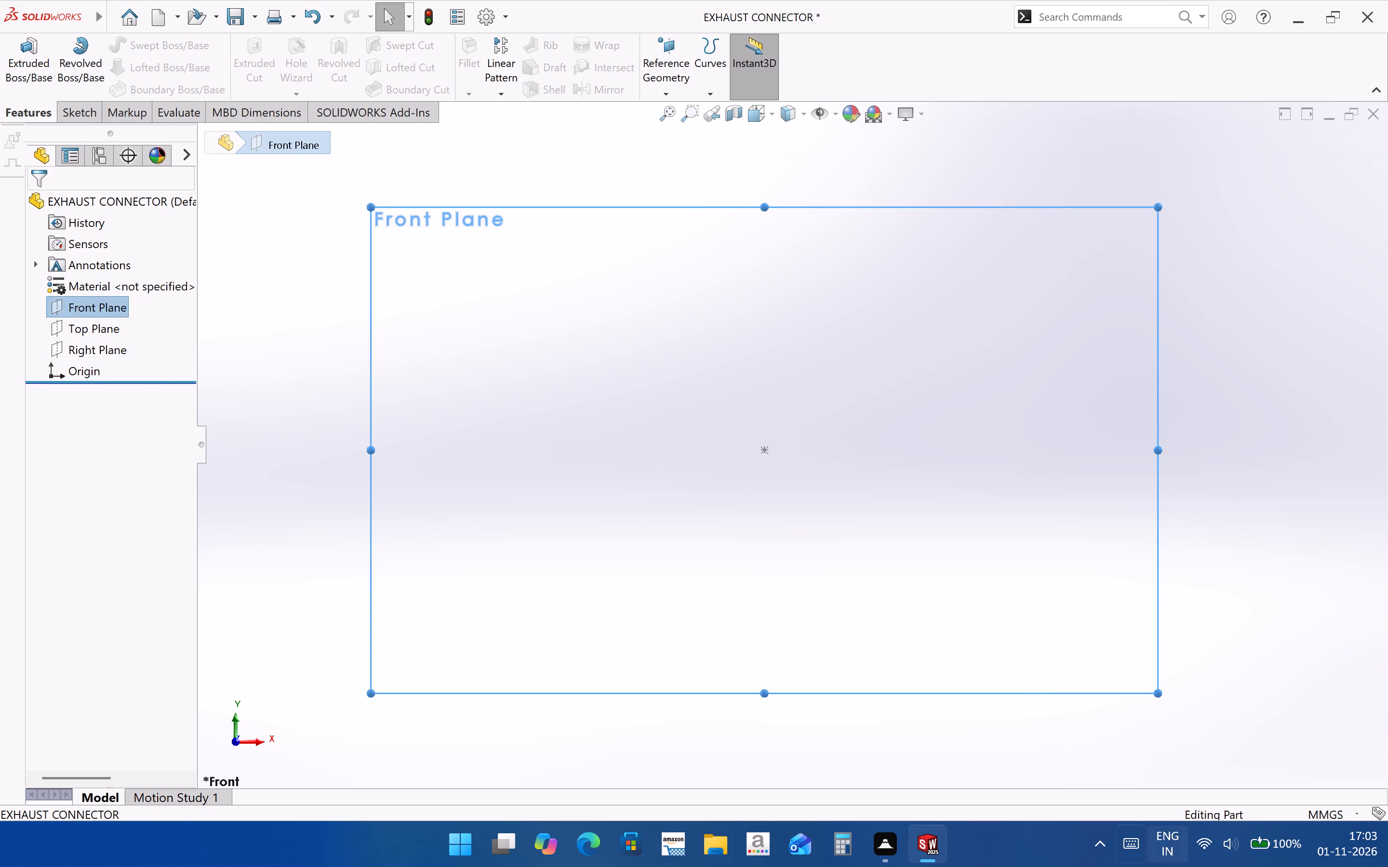
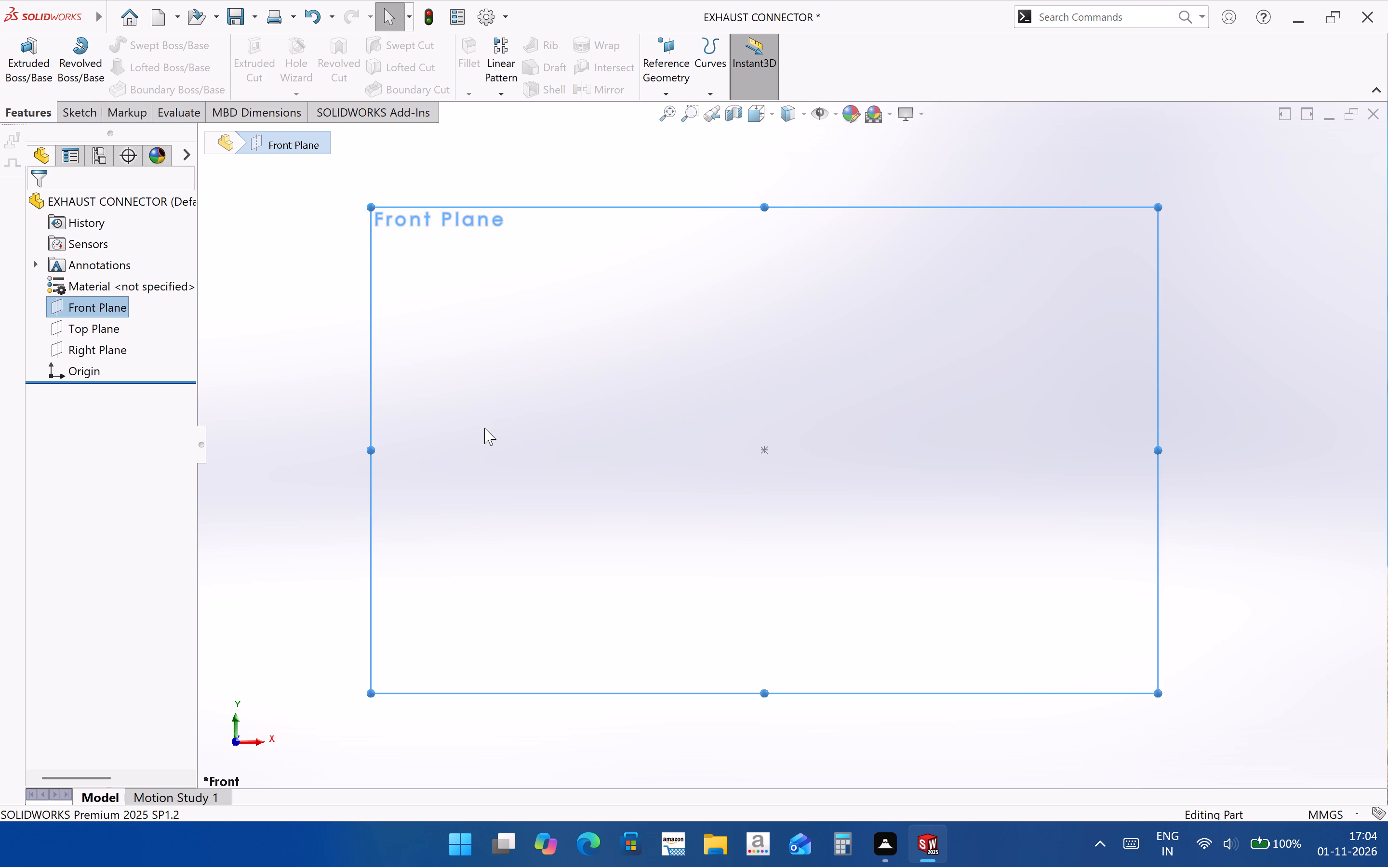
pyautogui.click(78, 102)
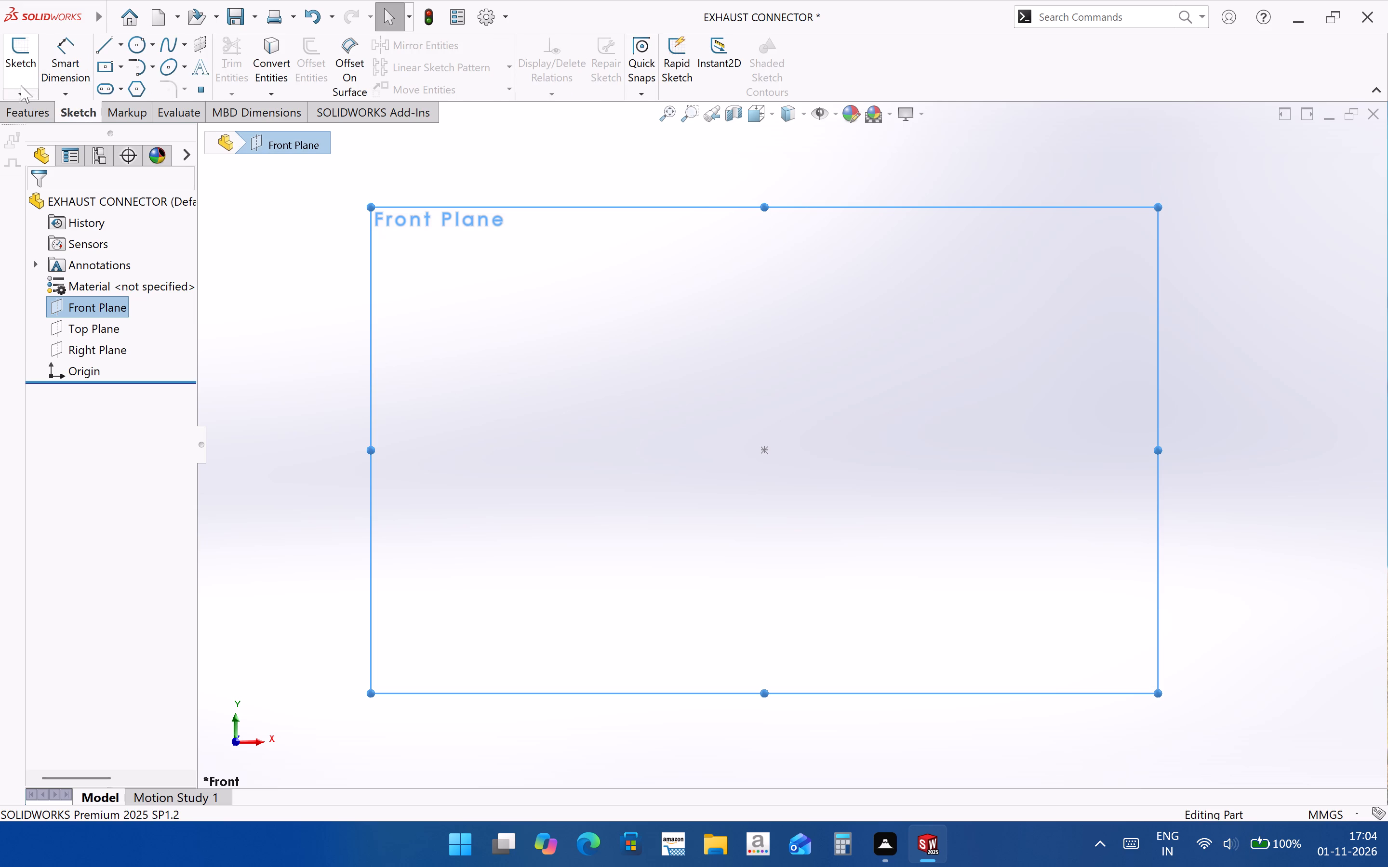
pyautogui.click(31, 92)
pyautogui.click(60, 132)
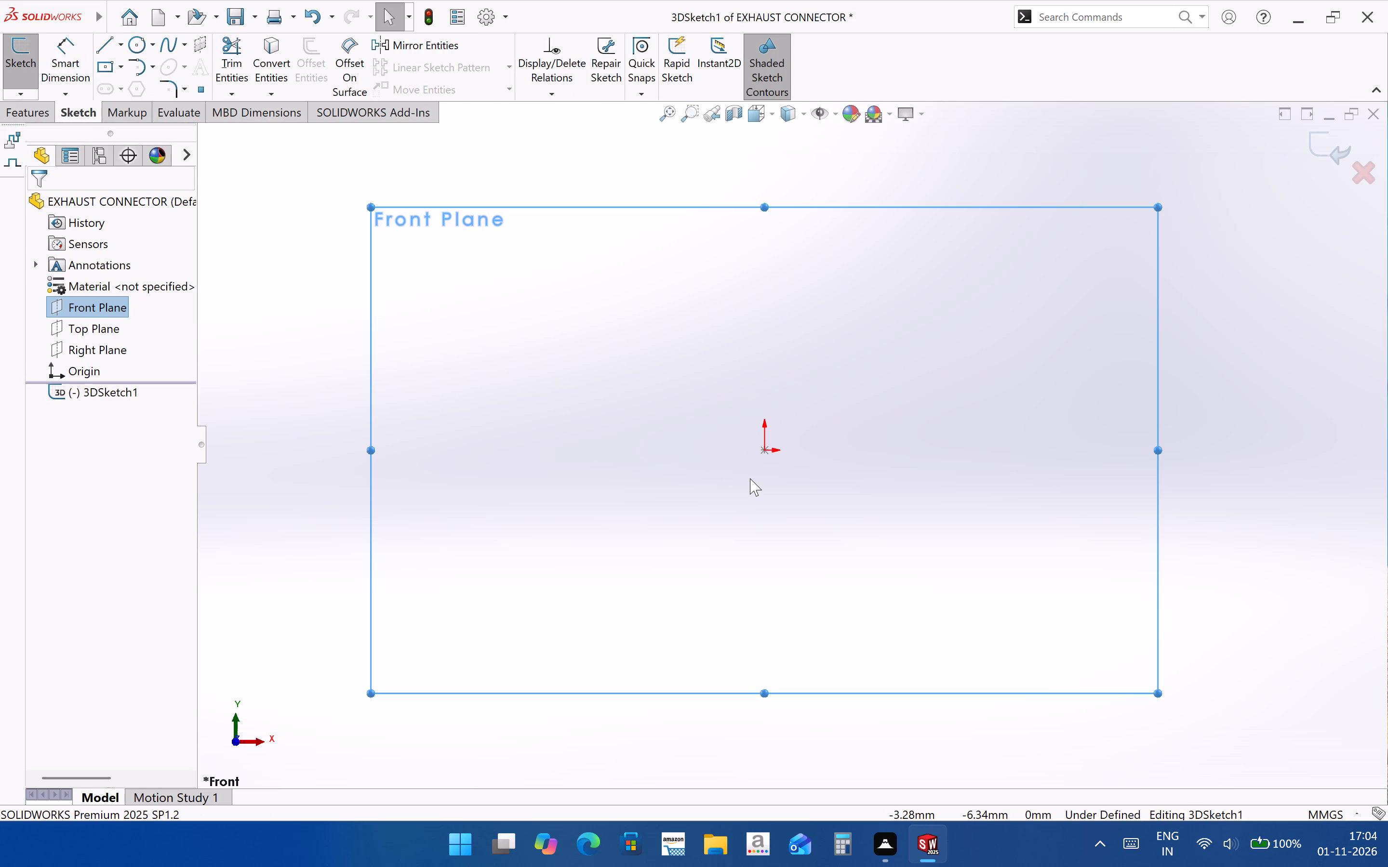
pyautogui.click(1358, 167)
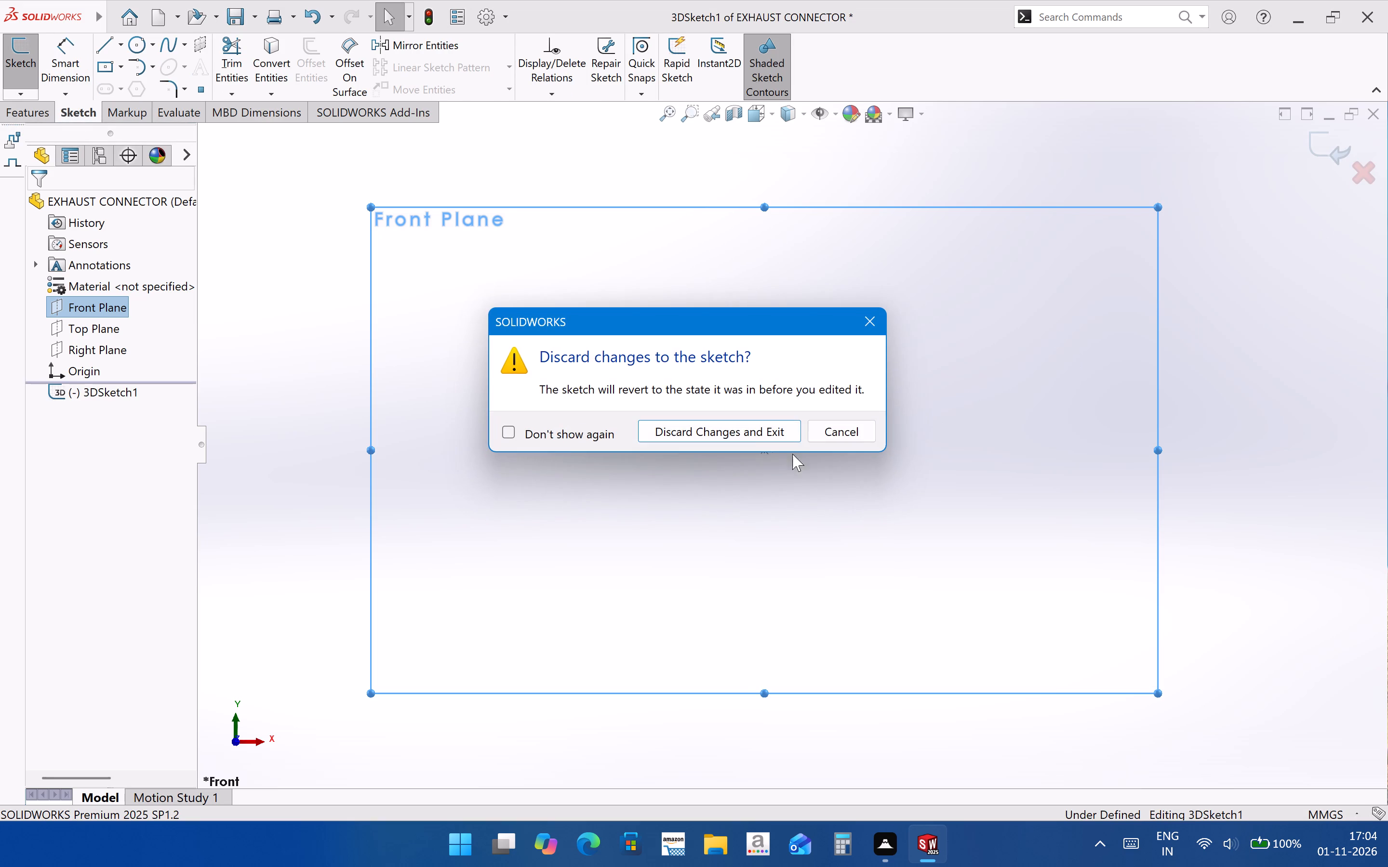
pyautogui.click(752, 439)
# Start a new 3D sketch with no plane selected, viewed from the front.
pyautogui.click(23, 90)
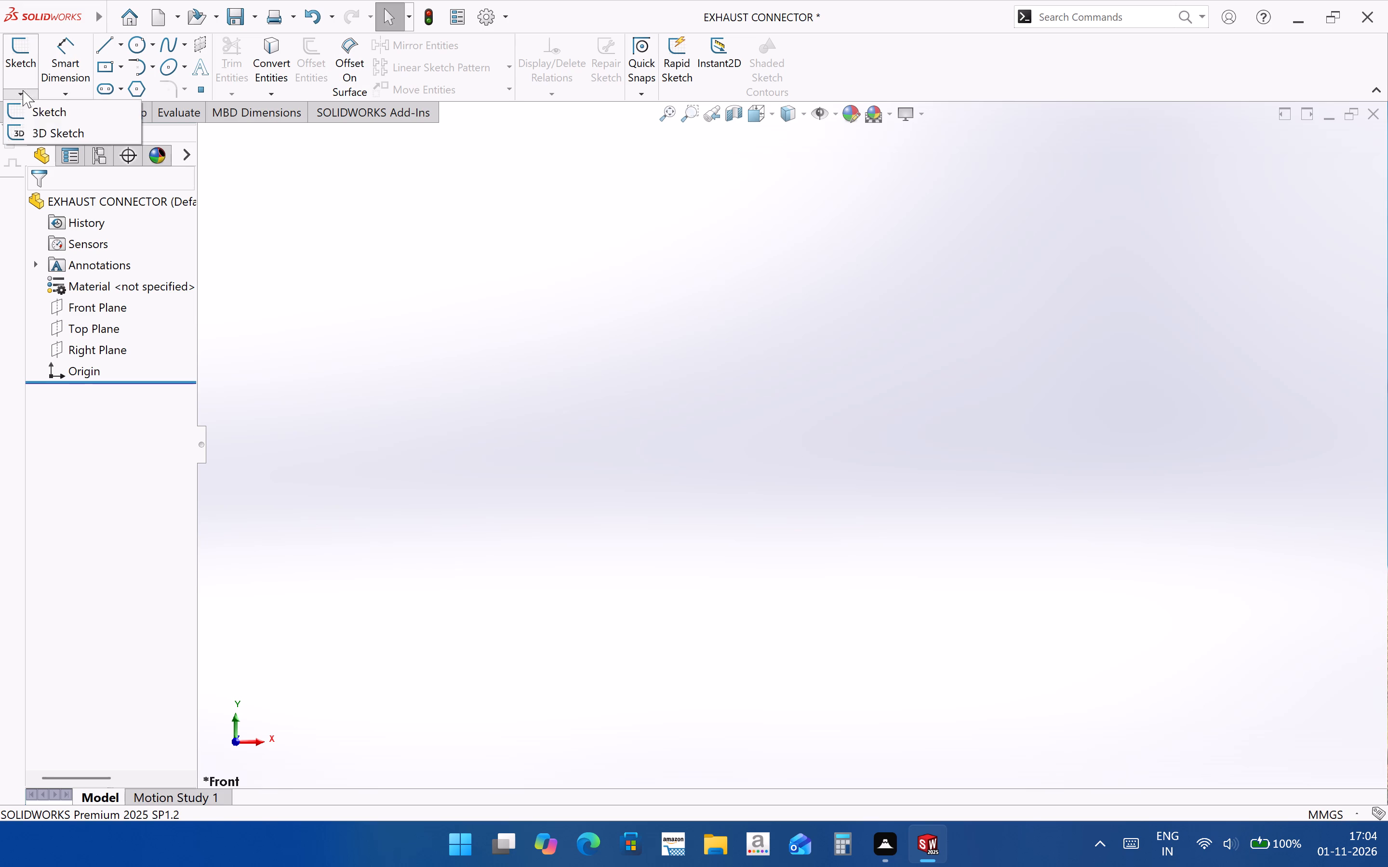
pyautogui.click(52, 136)
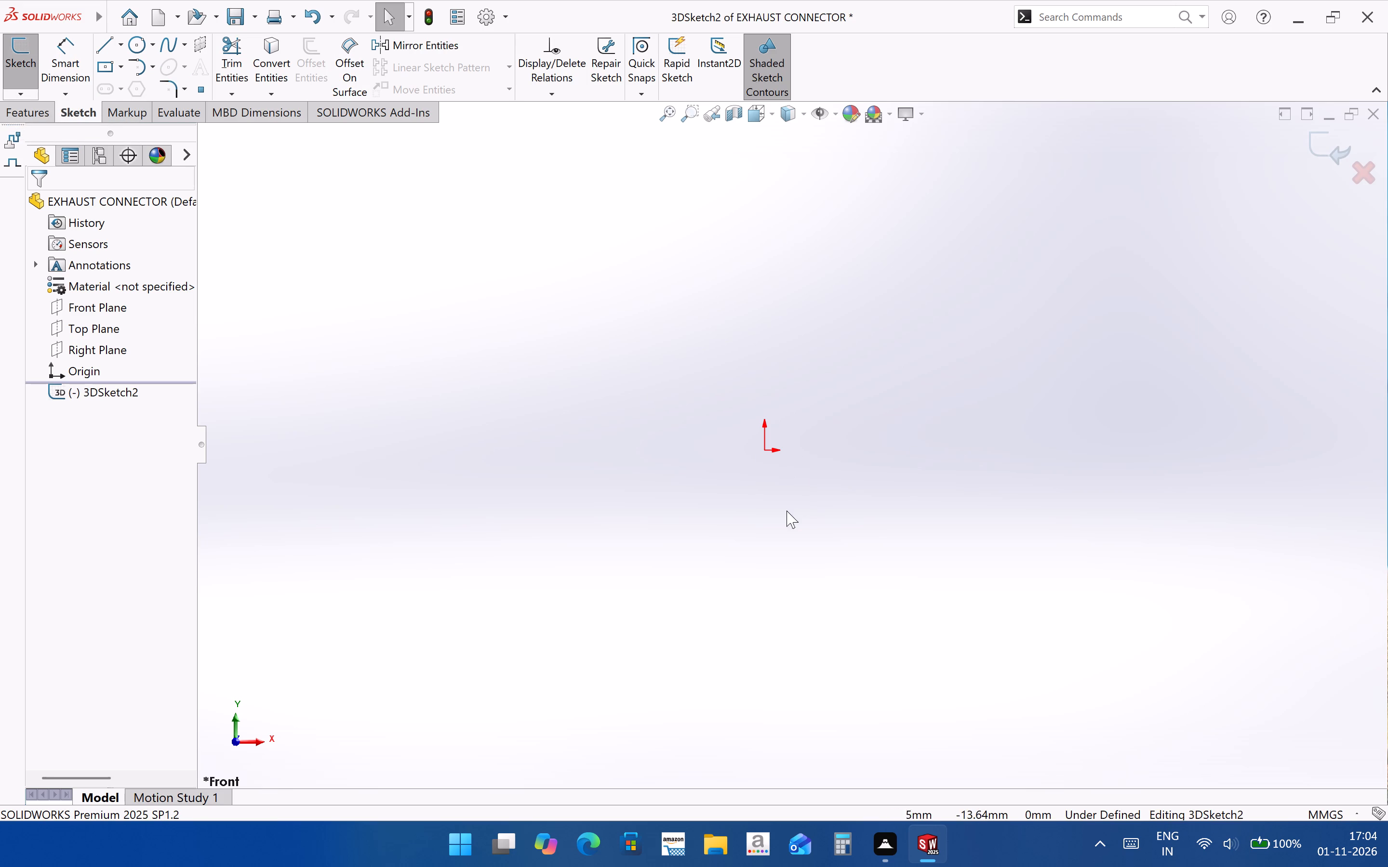
pyautogui.scroll(2, 785, 495)
pyautogui.moveTo(811, 444); pyautogui.dragTo(785, 490, button='middle')
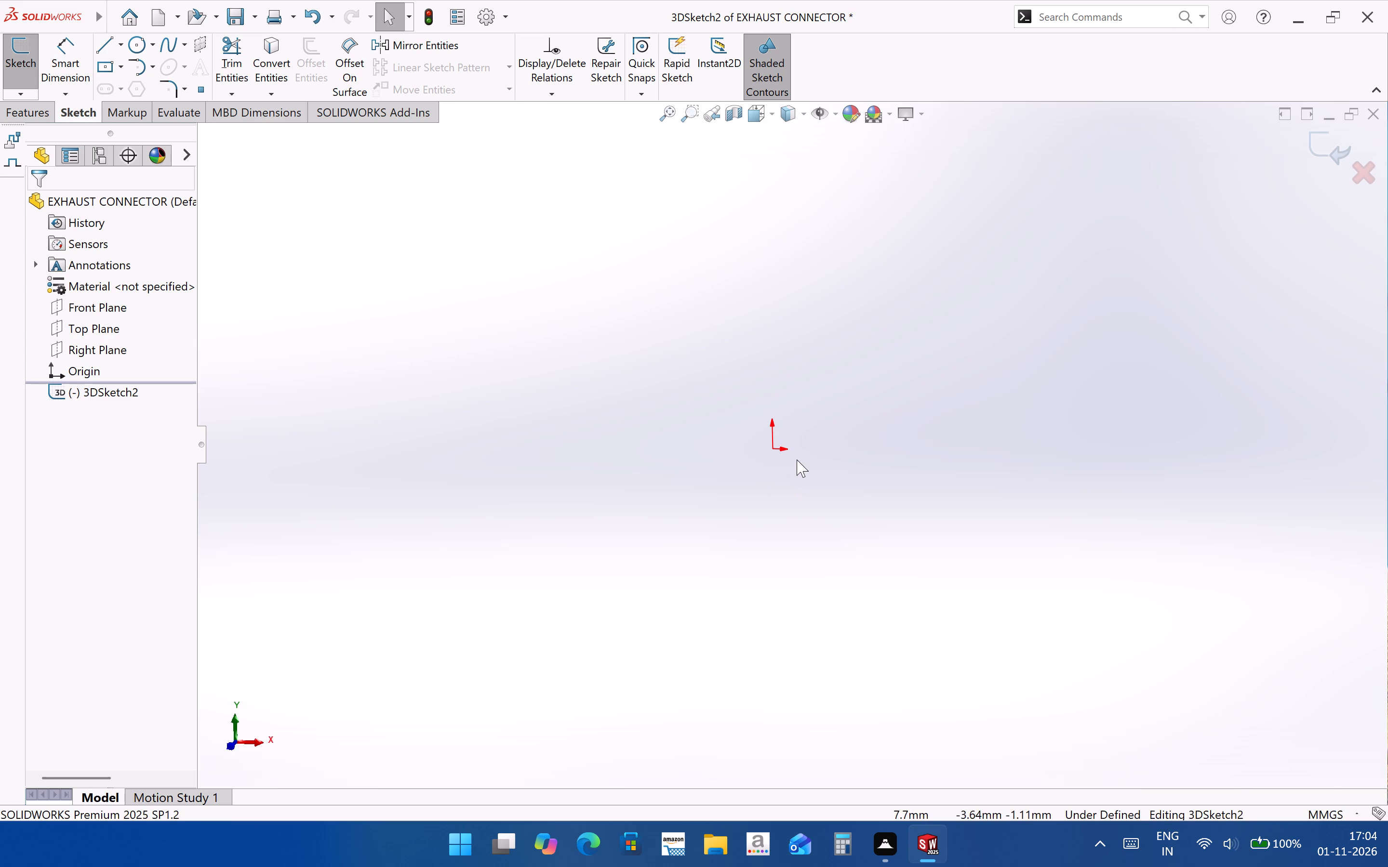
pyautogui.moveTo(797, 460); pyautogui.dragTo(786, 410, button='middle')
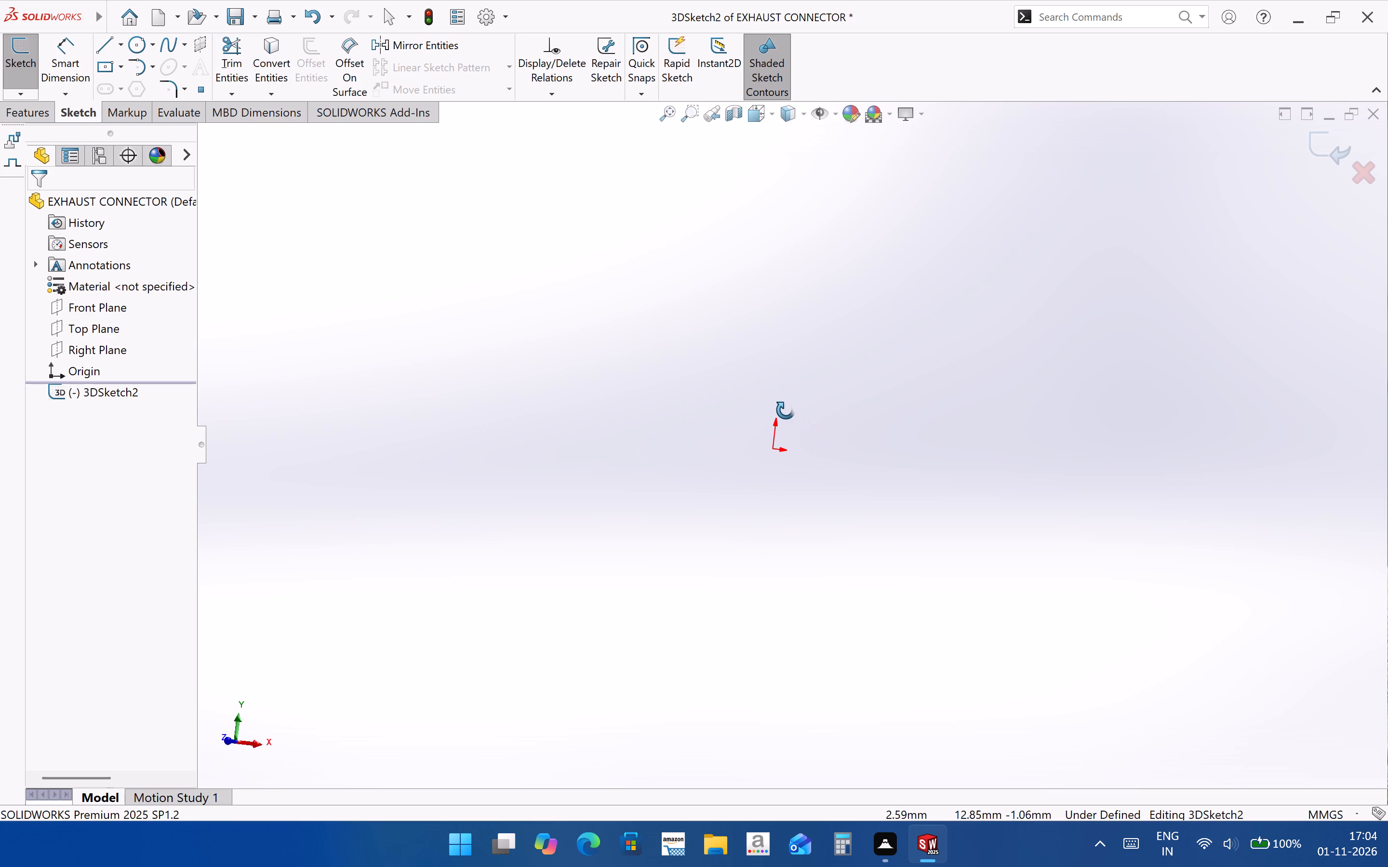
pyautogui.moveTo(786, 410); pyautogui.dragTo(787, 419, button='middle')
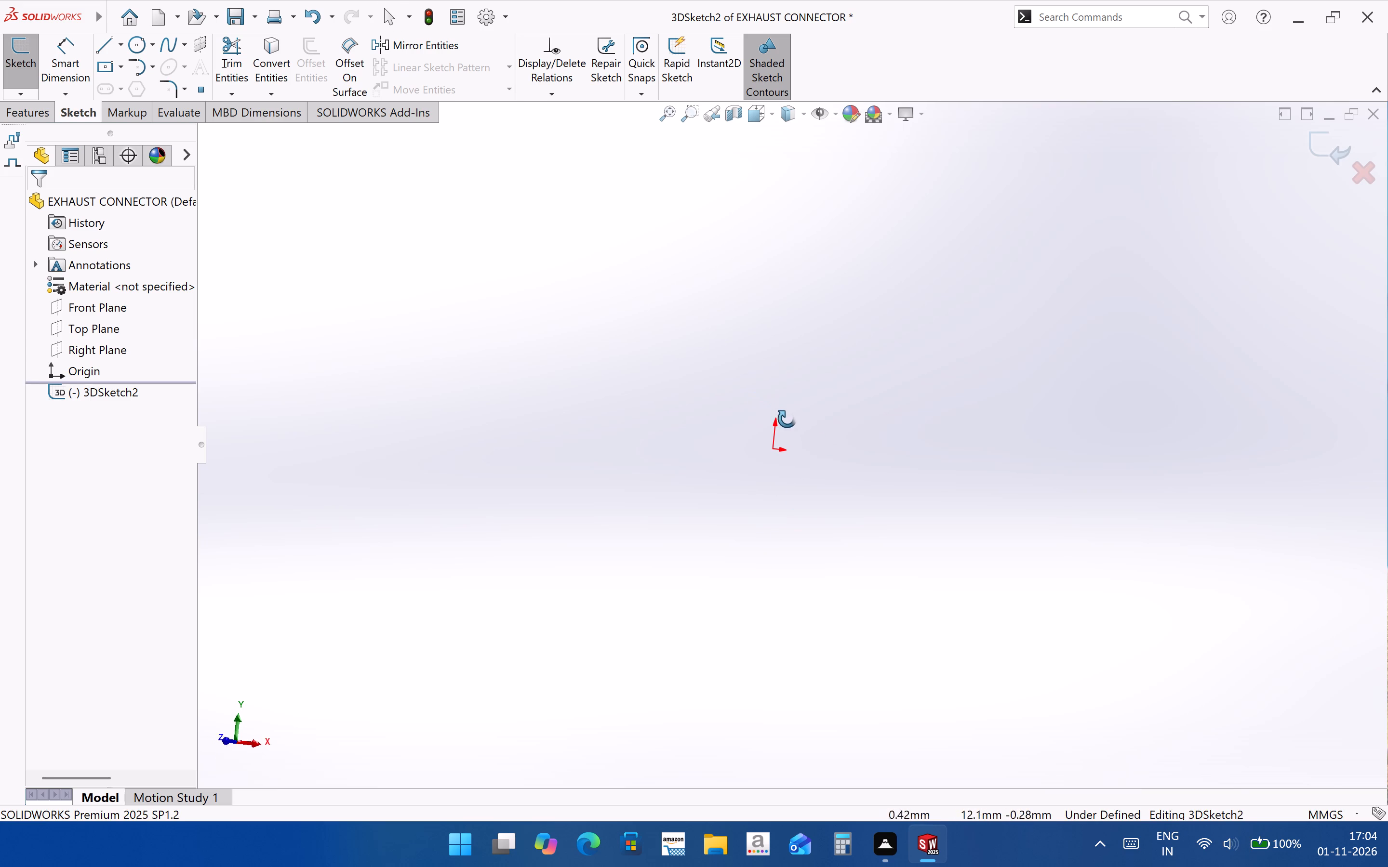
pyautogui.moveTo(787, 419); pyautogui.dragTo(831, 496, button='middle')
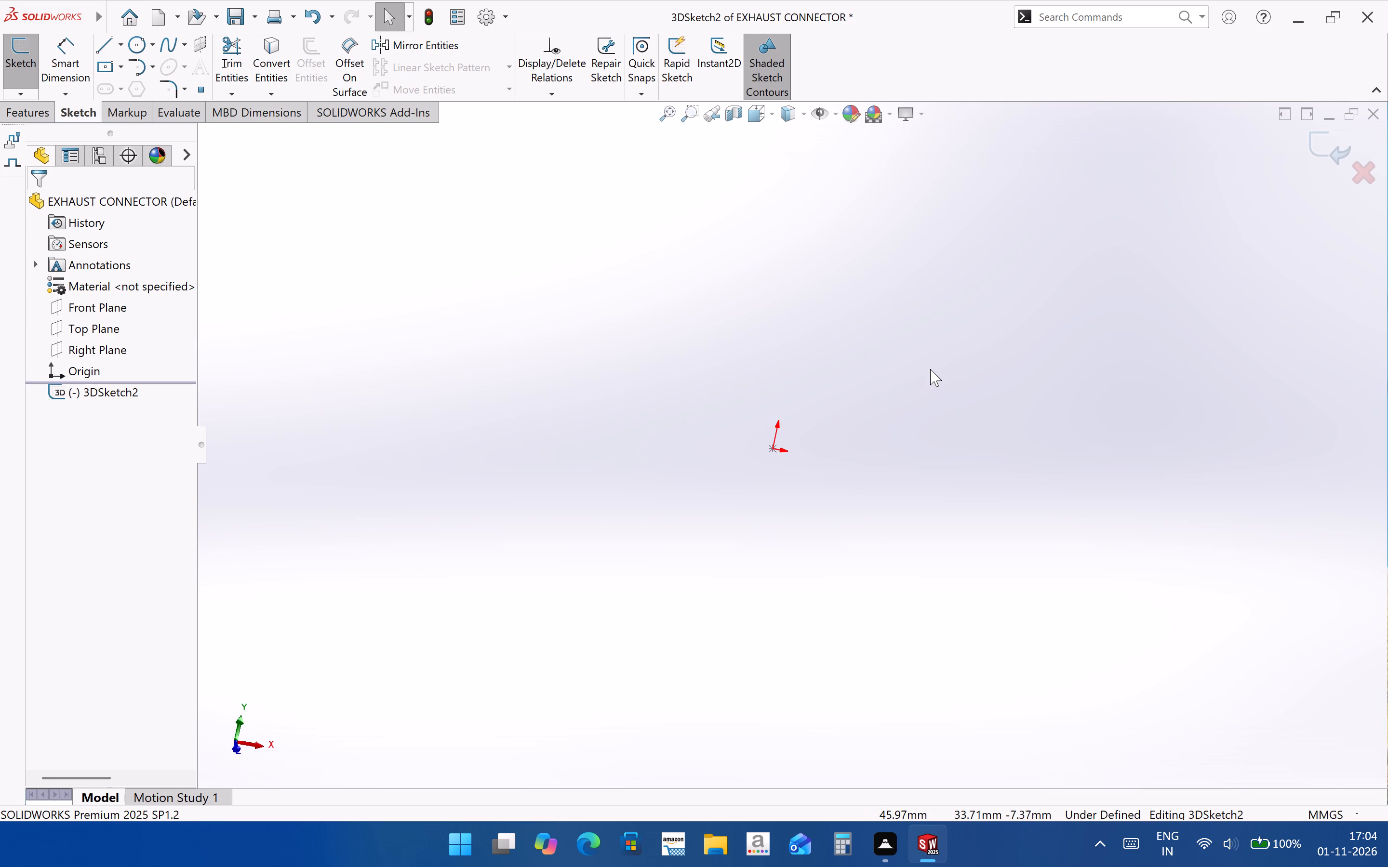
pyautogui.hotkey('ctrl', '8')
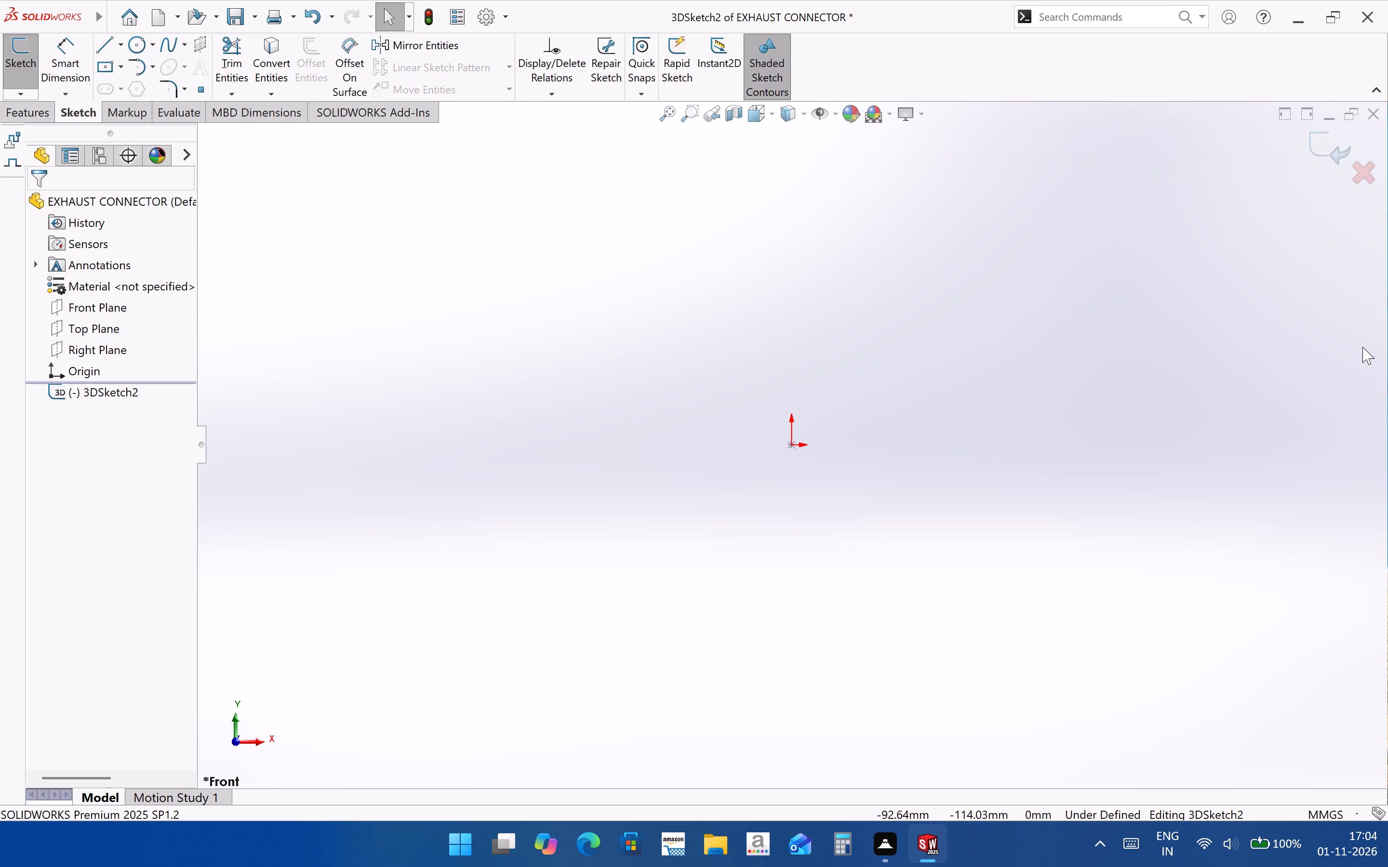
# Sketch a line about 66 mm up from the origin along Y and a line about 54 mm along X from its upper end.
pyautogui.click(93, 50)
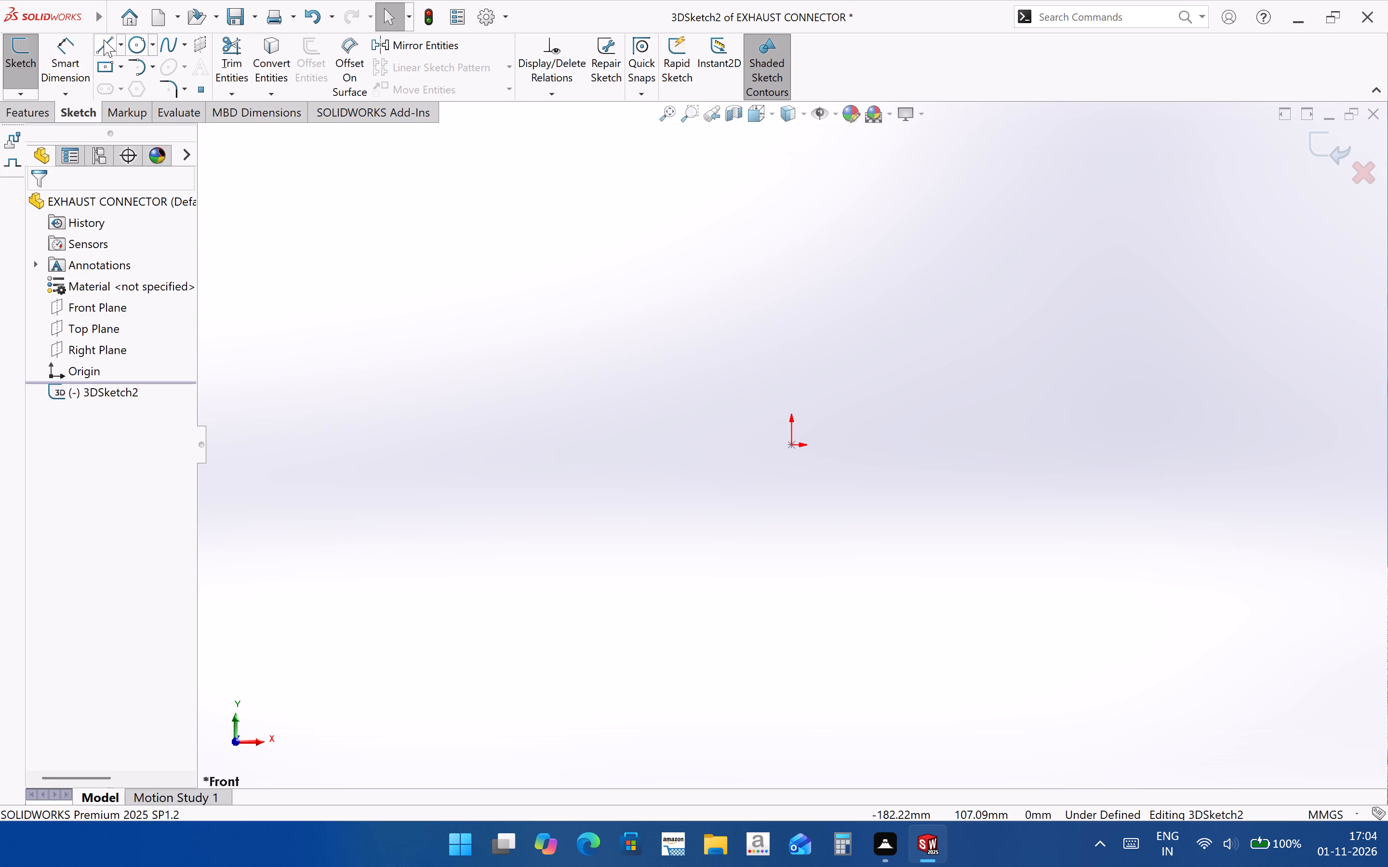
pyautogui.click(104, 39)
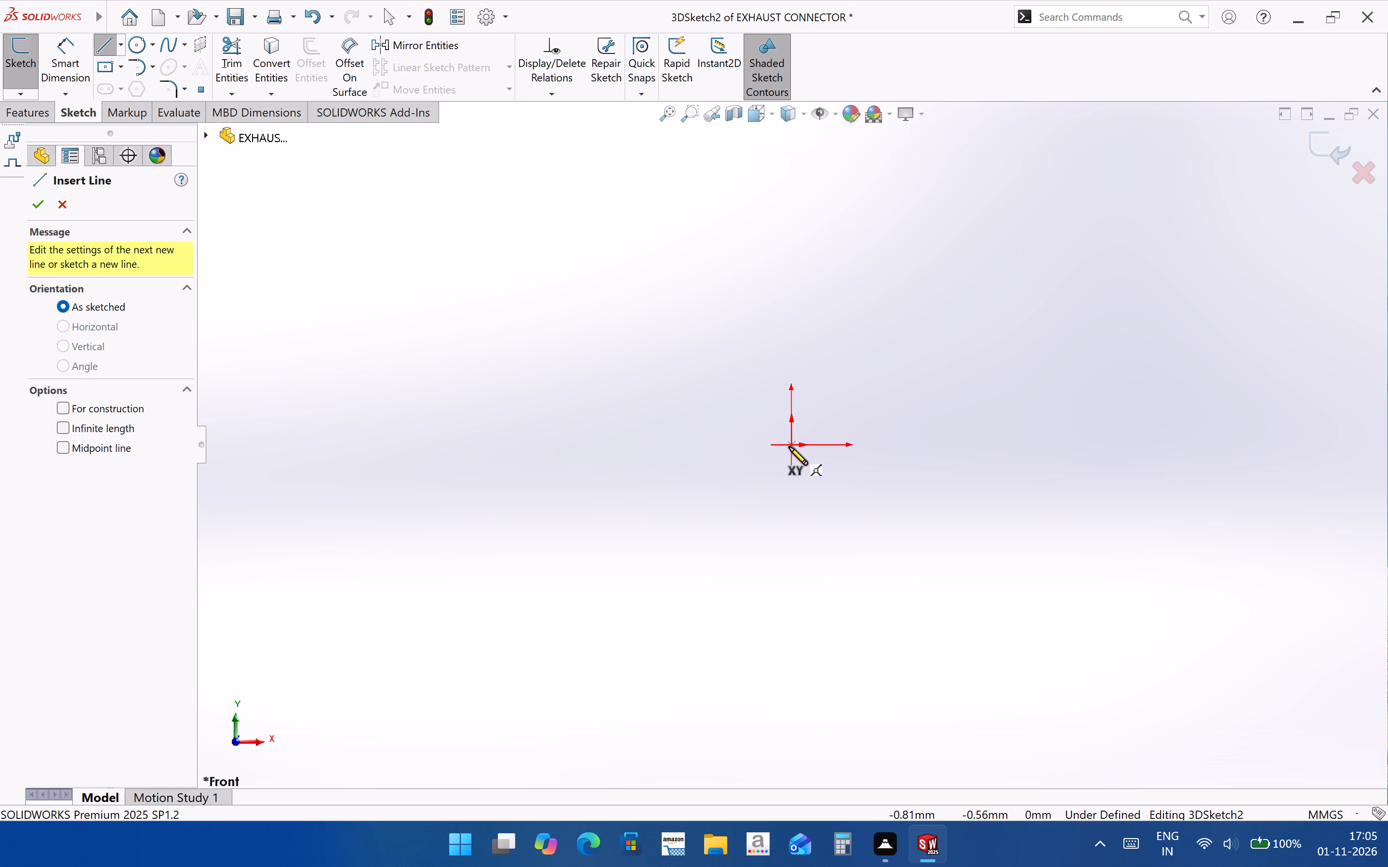
pyautogui.click(790, 446)
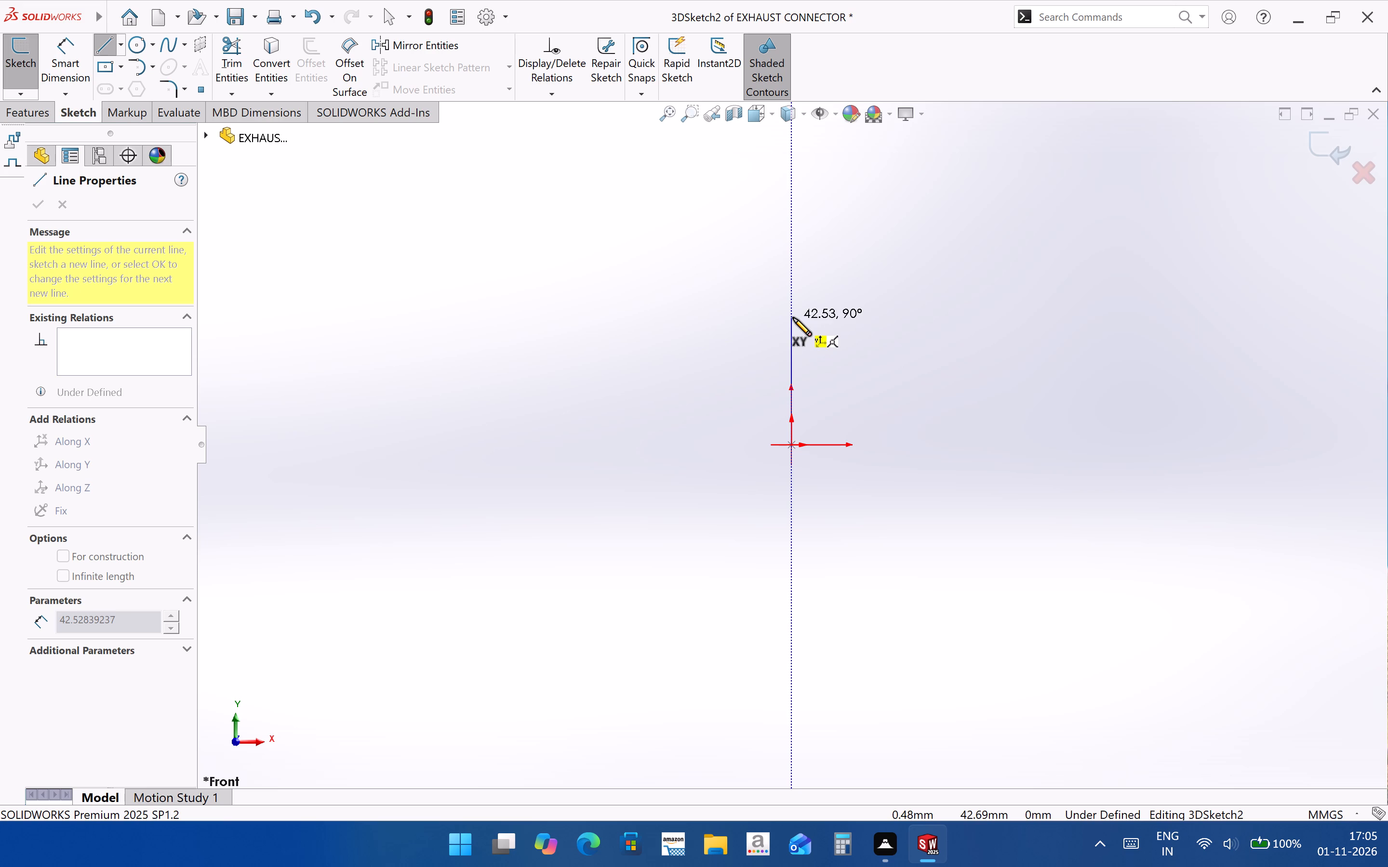
pyautogui.click(791, 249)
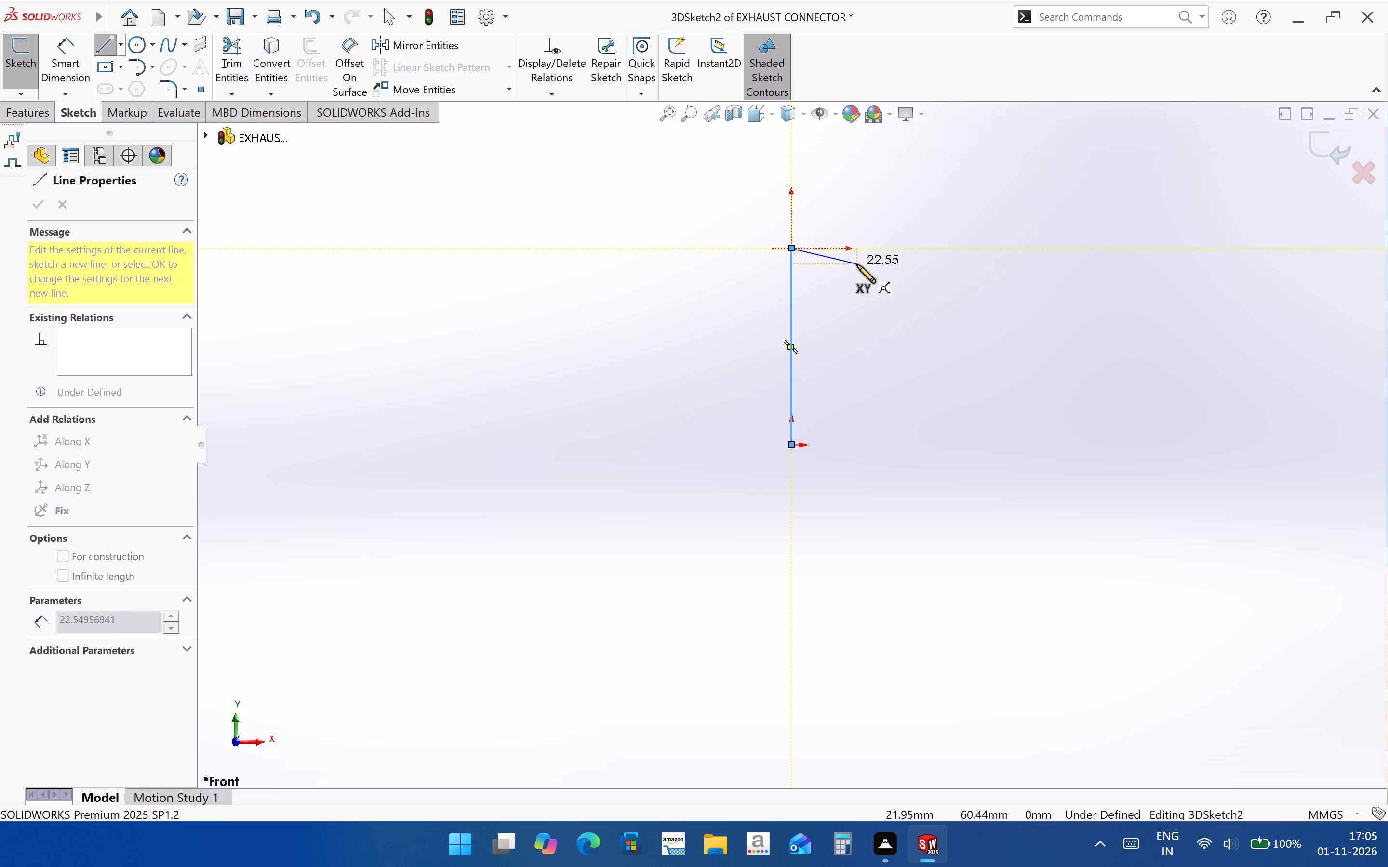
pyautogui.click(953, 250)
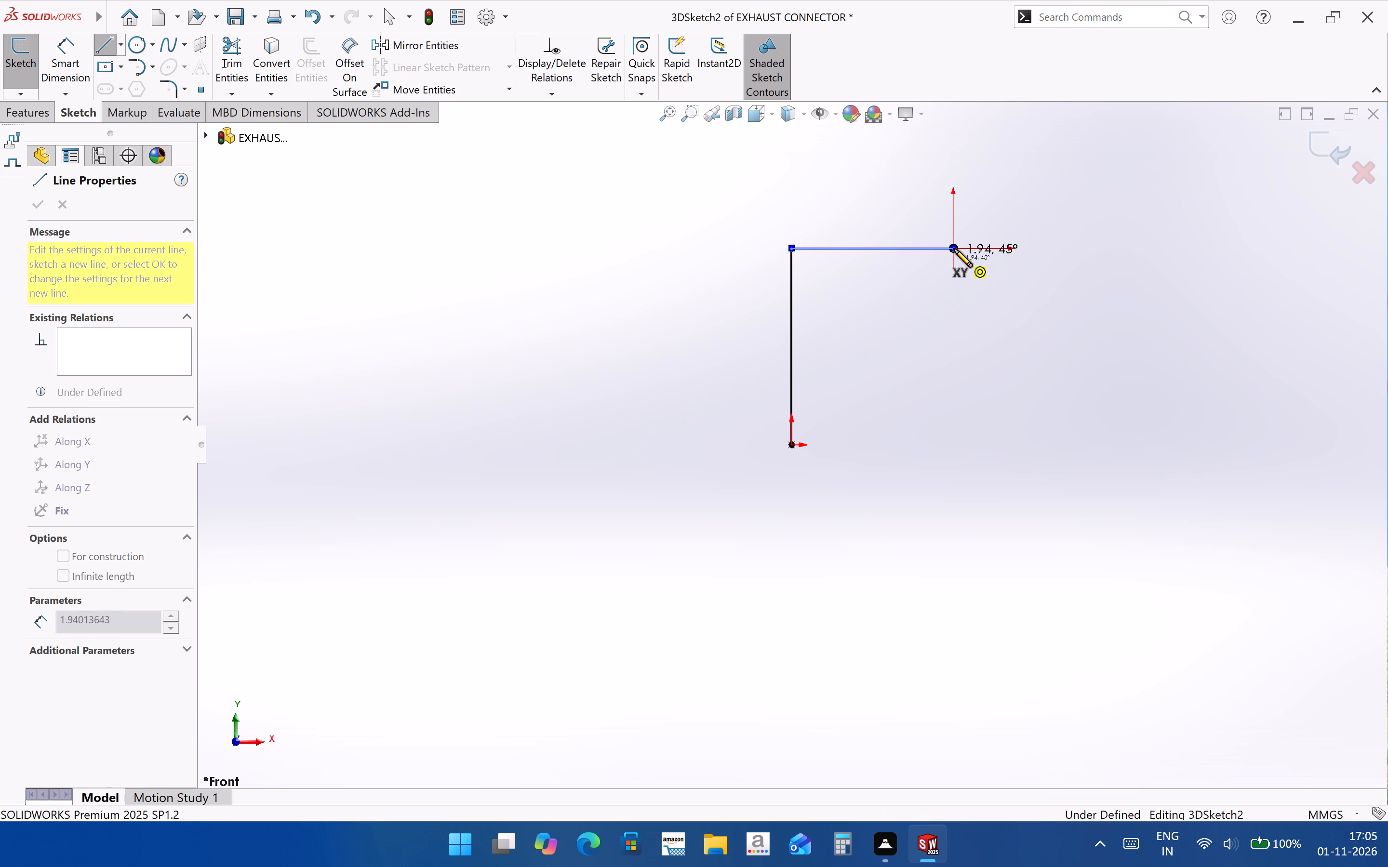
pyautogui.press('Tab')
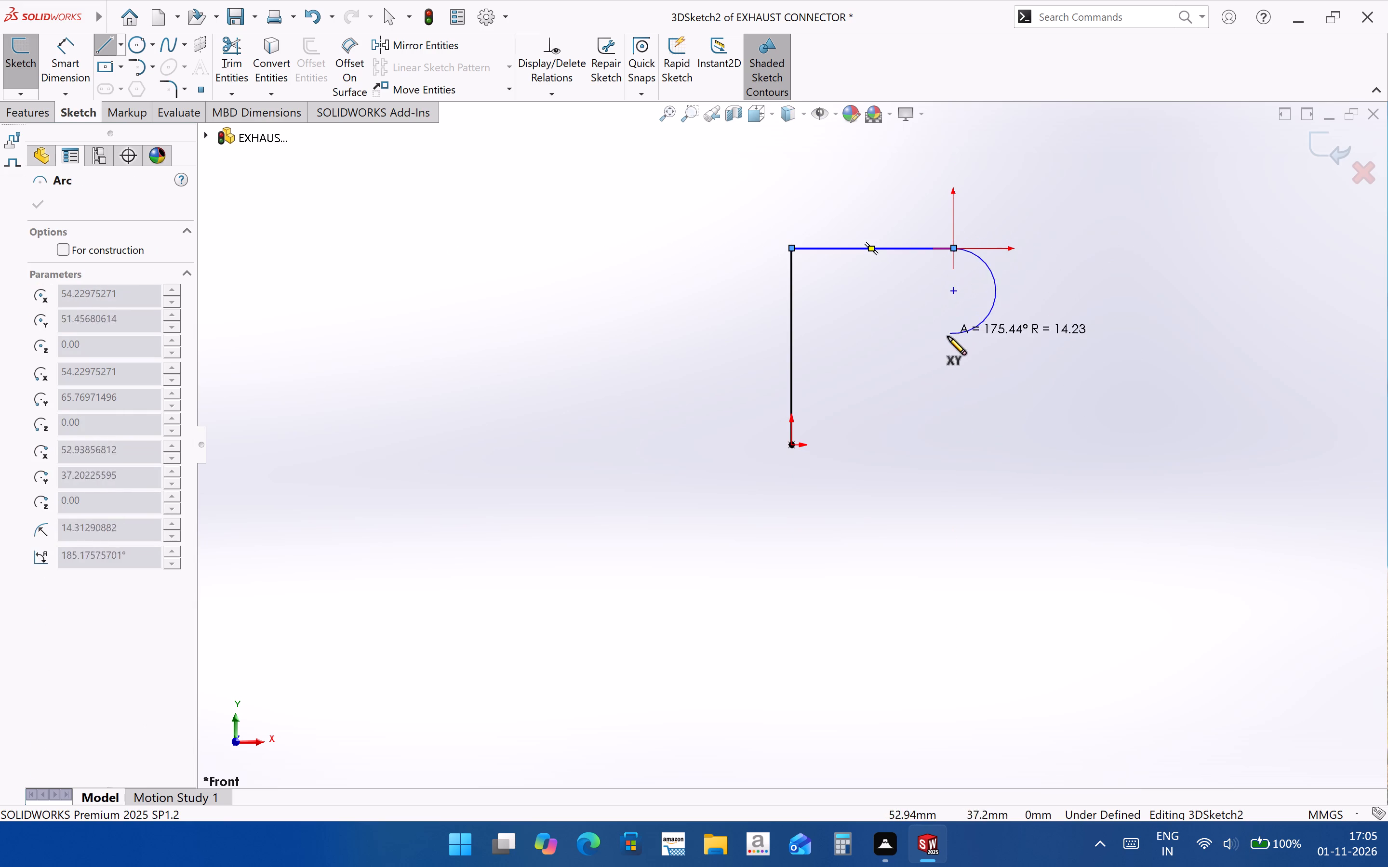
pyautogui.moveTo(928, 353); pyautogui.dragTo(1055, 441, button='middle')
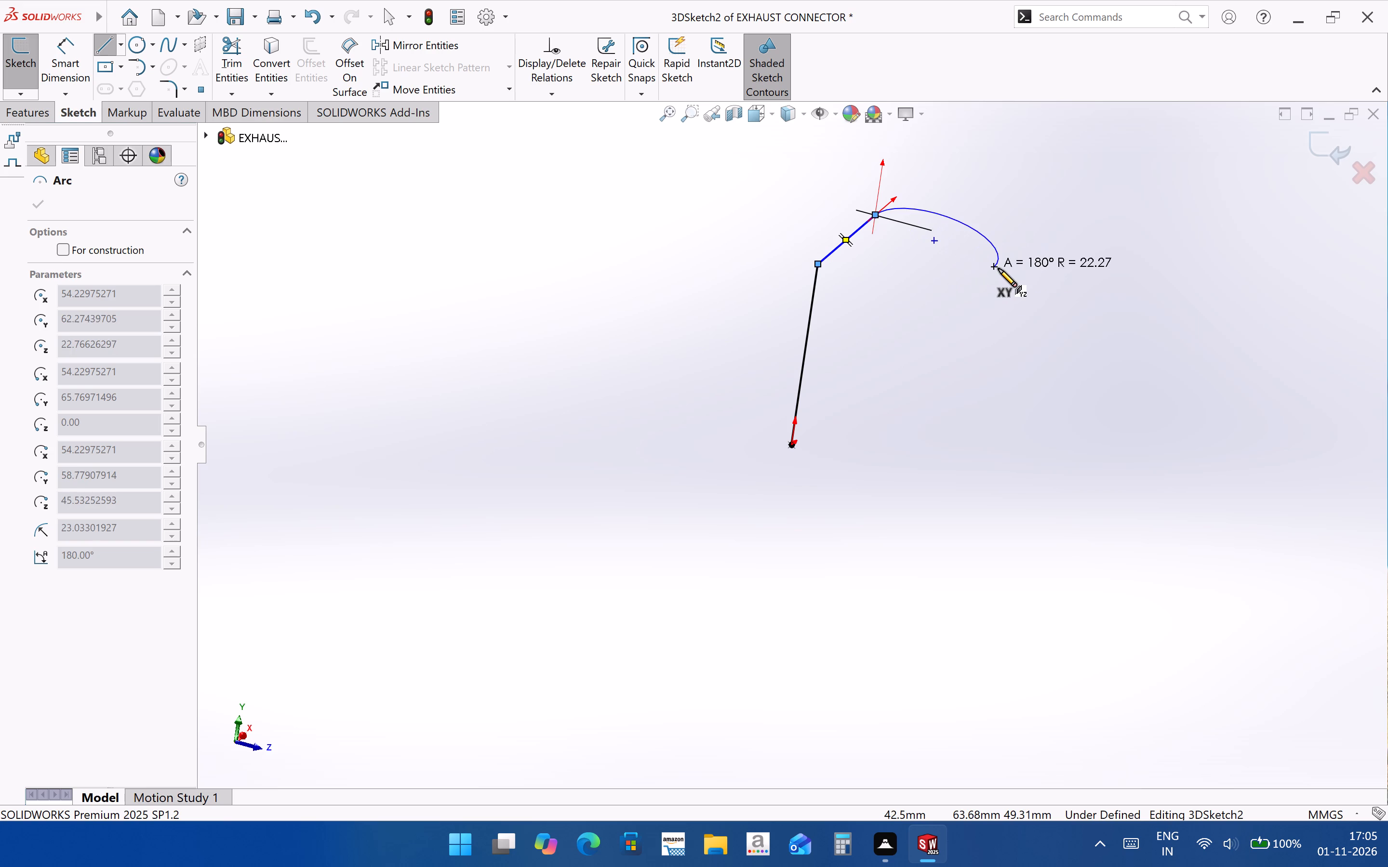
pyautogui.press('Escape')
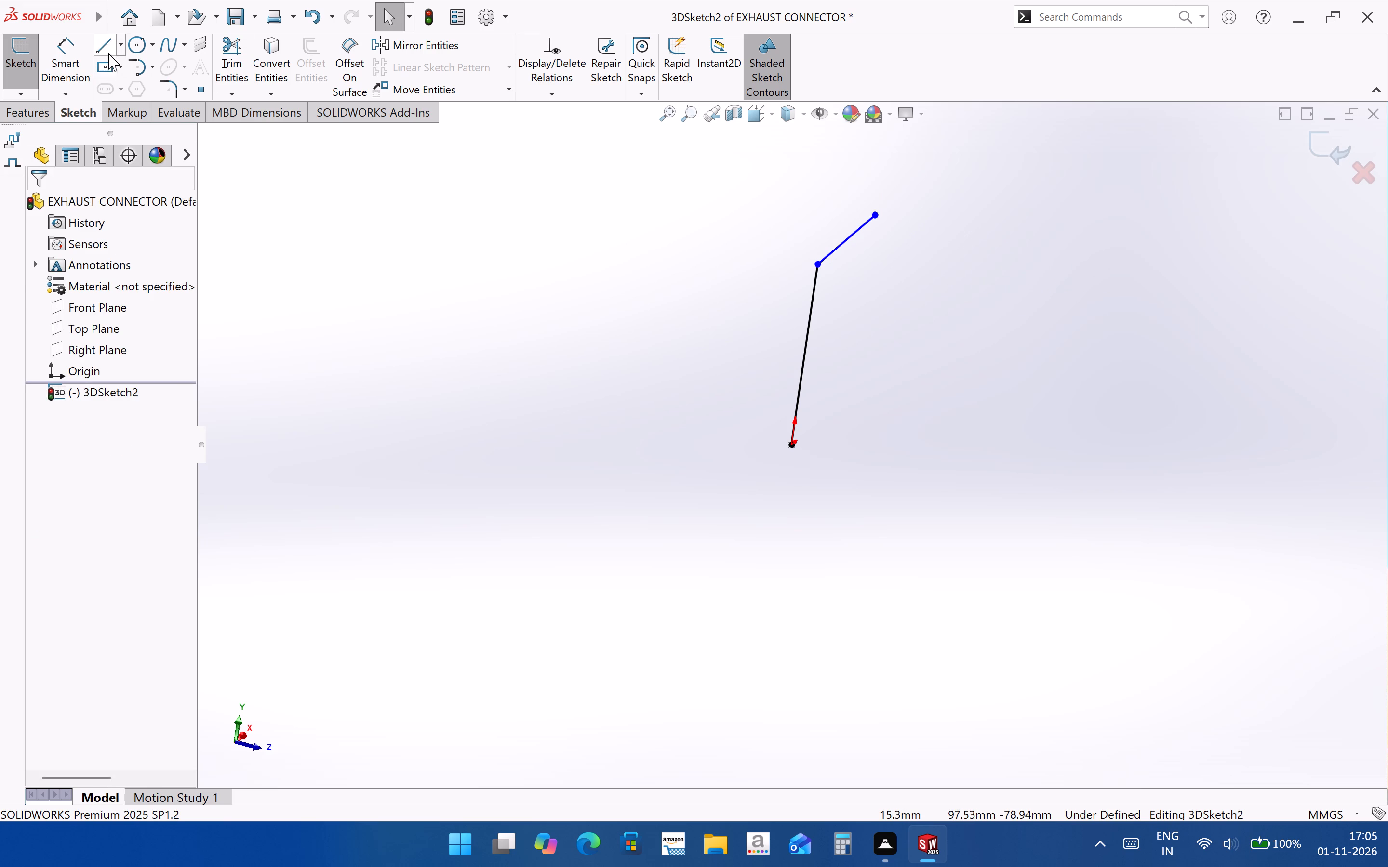
# Sketch a line about 77 mm long in the positive Z direction from the free end of the X-direction line, using the YZ sketching plane.
pyautogui.click(108, 53)
pyautogui.click(873, 214)
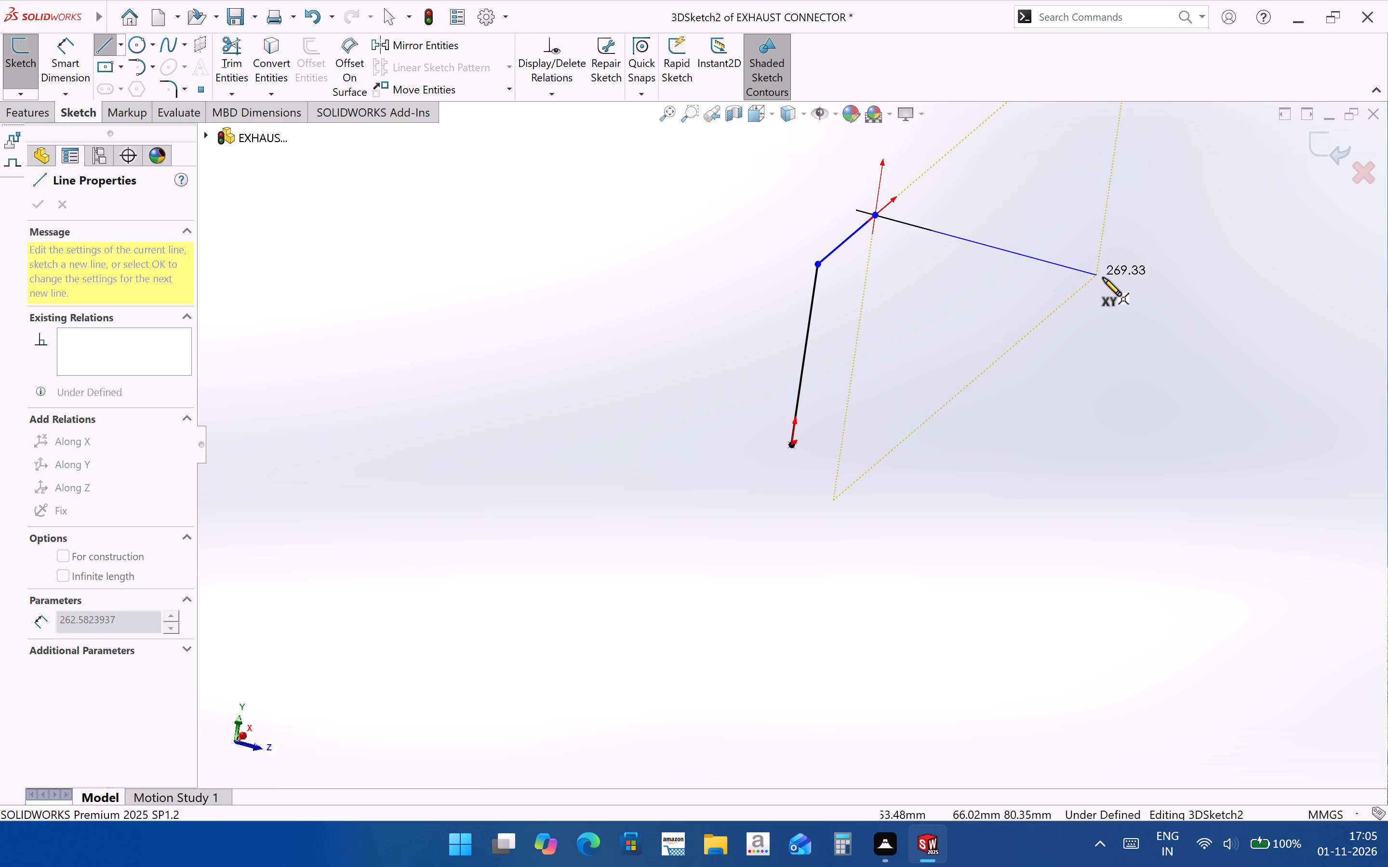
pyautogui.press('Tab')
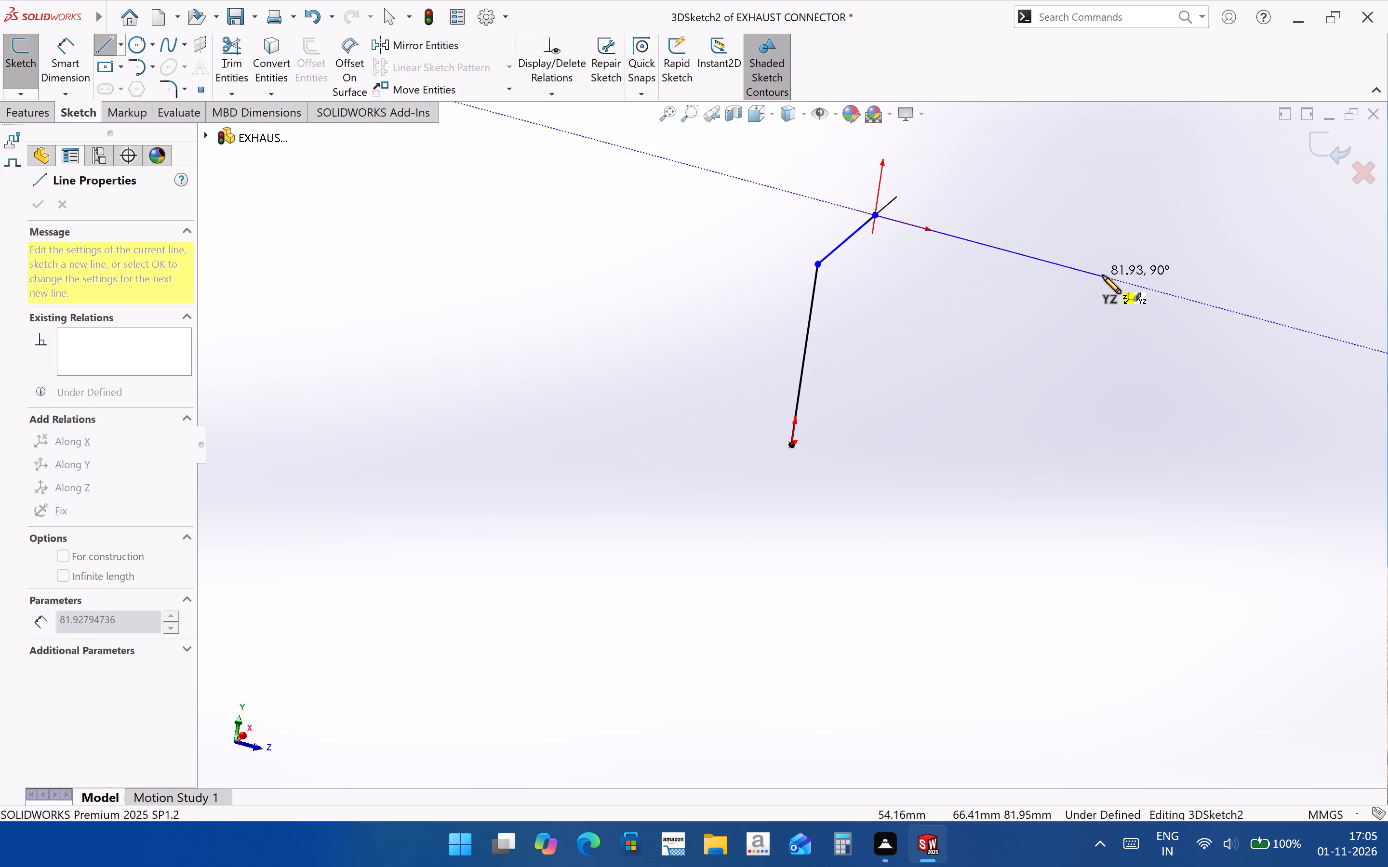
pyautogui.moveTo(954, 310); pyautogui.dragTo(810, 279, button='middle')
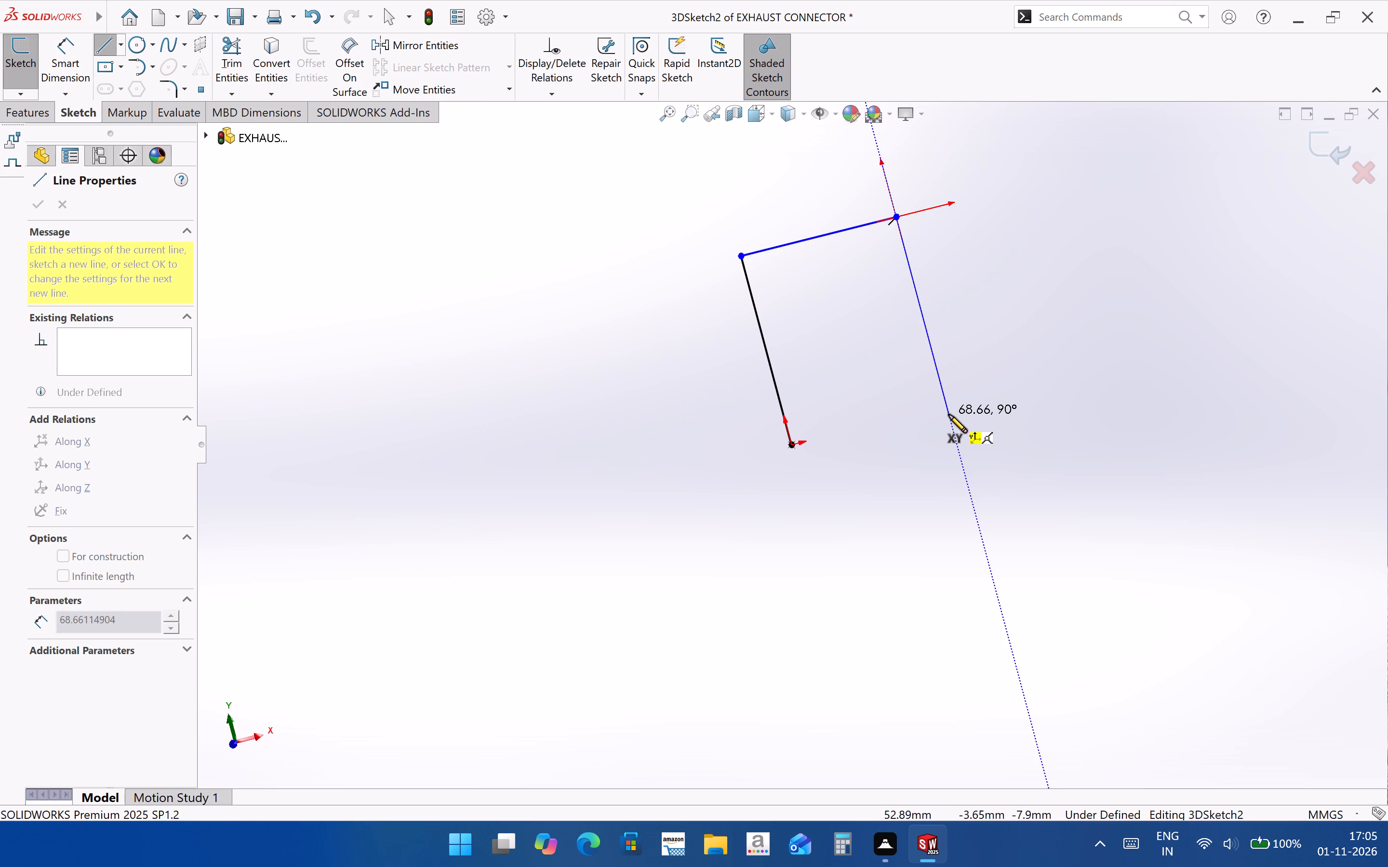
pyautogui.press('Tab')
pyautogui.moveTo(942, 355); pyautogui.dragTo(1139, 342, button='middle')
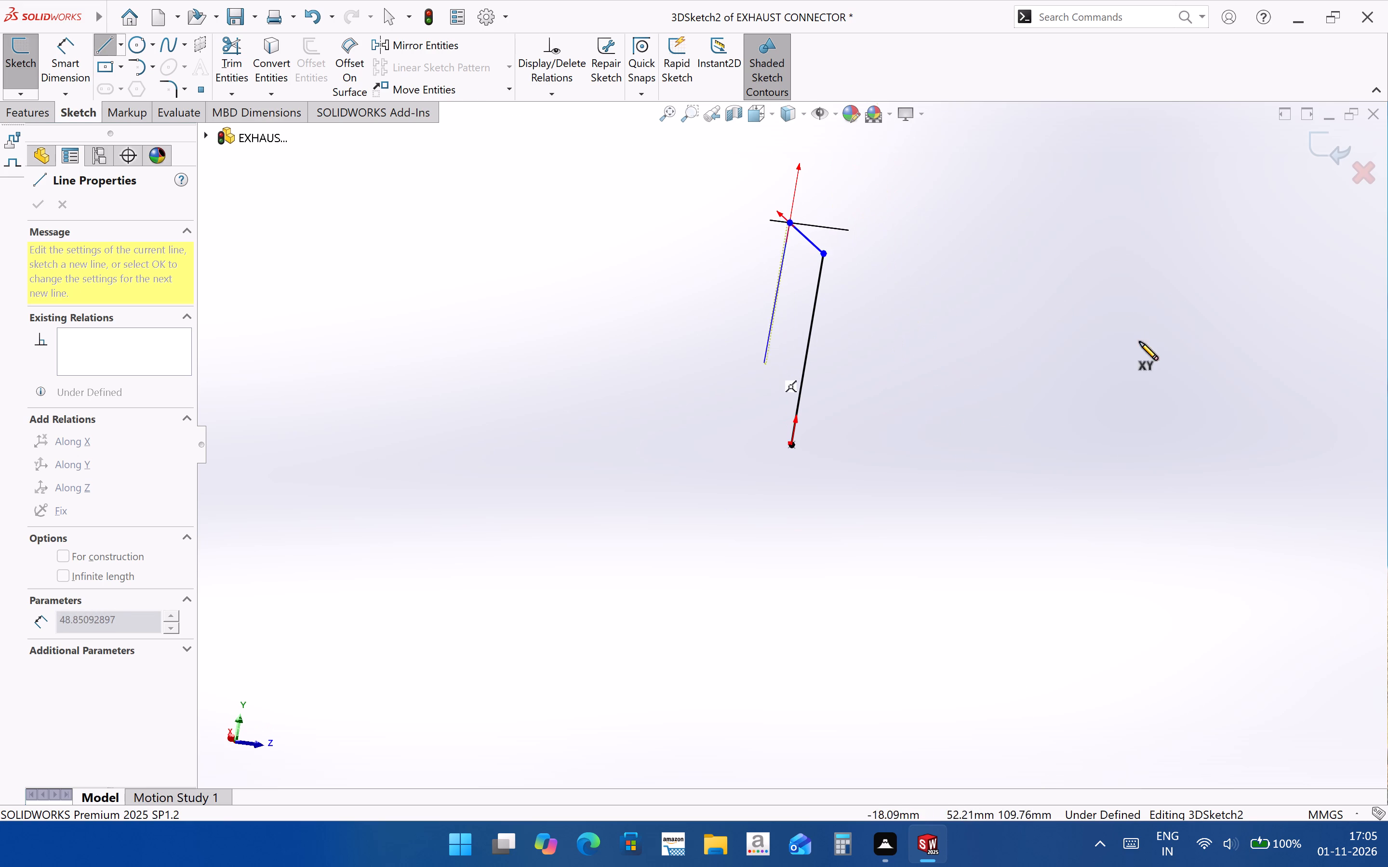
pyautogui.moveTo(1139, 342); pyautogui.dragTo(1144, 343, button='middle')
pyautogui.moveTo(967, 238); pyautogui.dragTo(882, 260, button='middle')
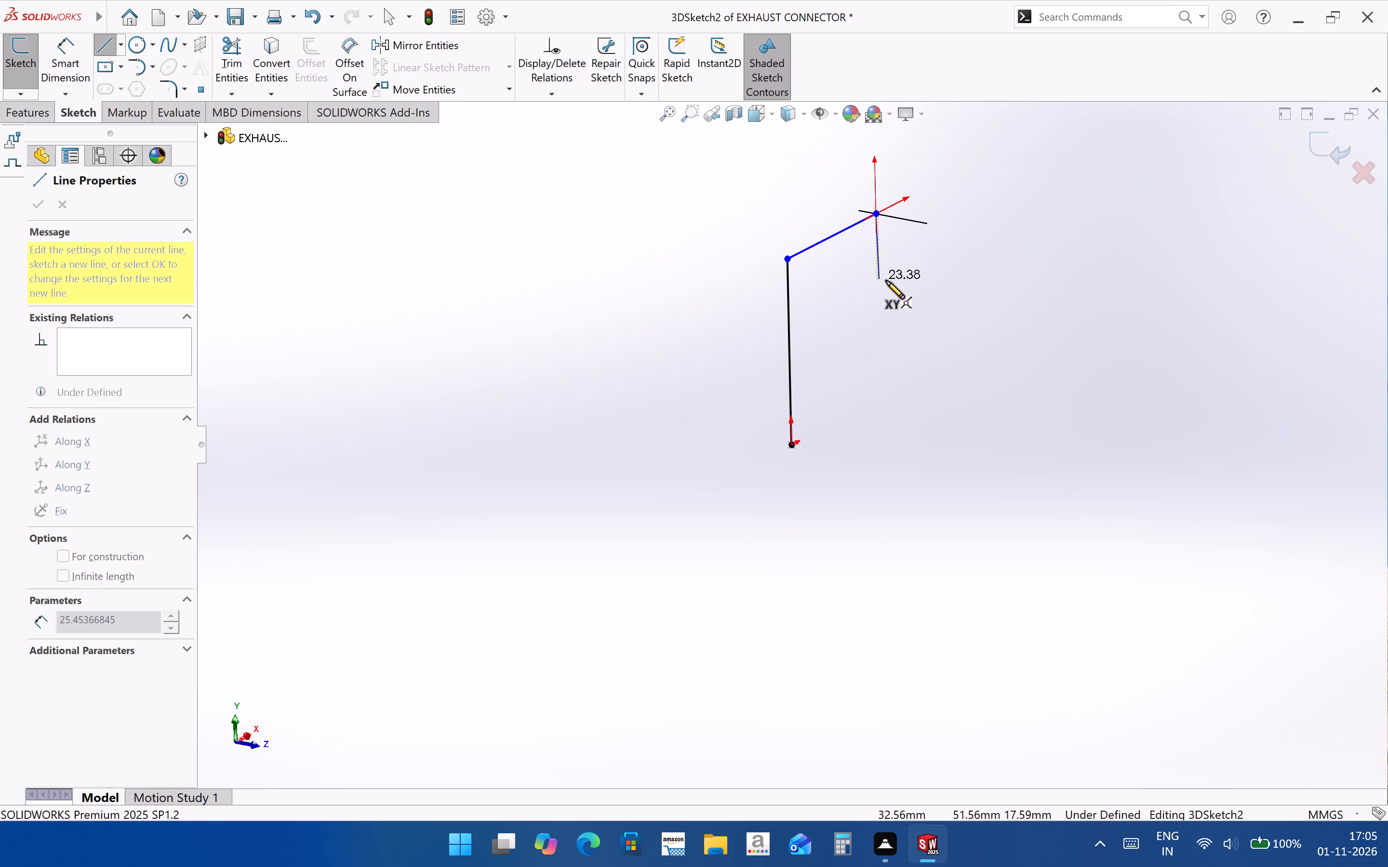
pyautogui.press('Tab')
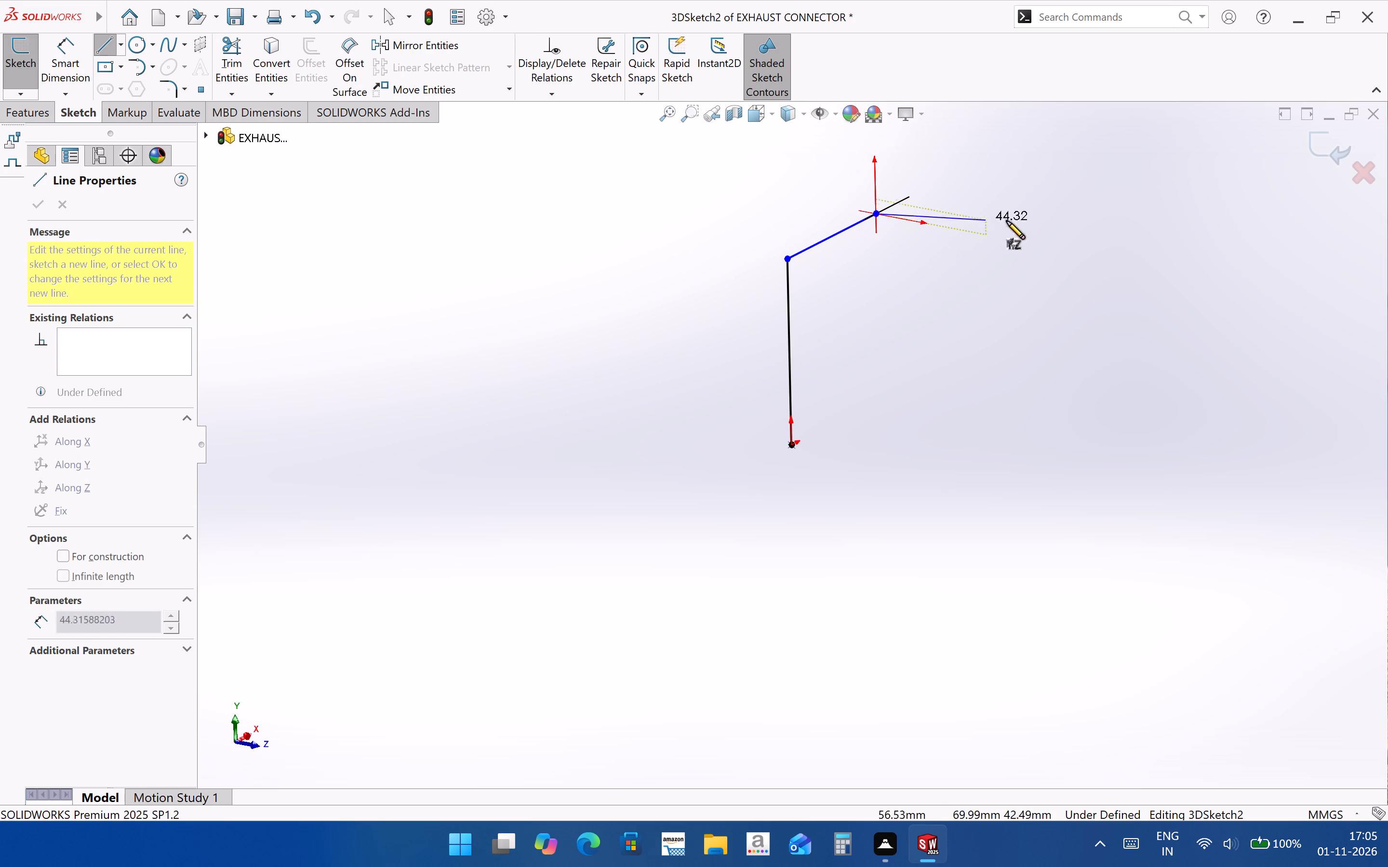
pyautogui.click(1069, 249)
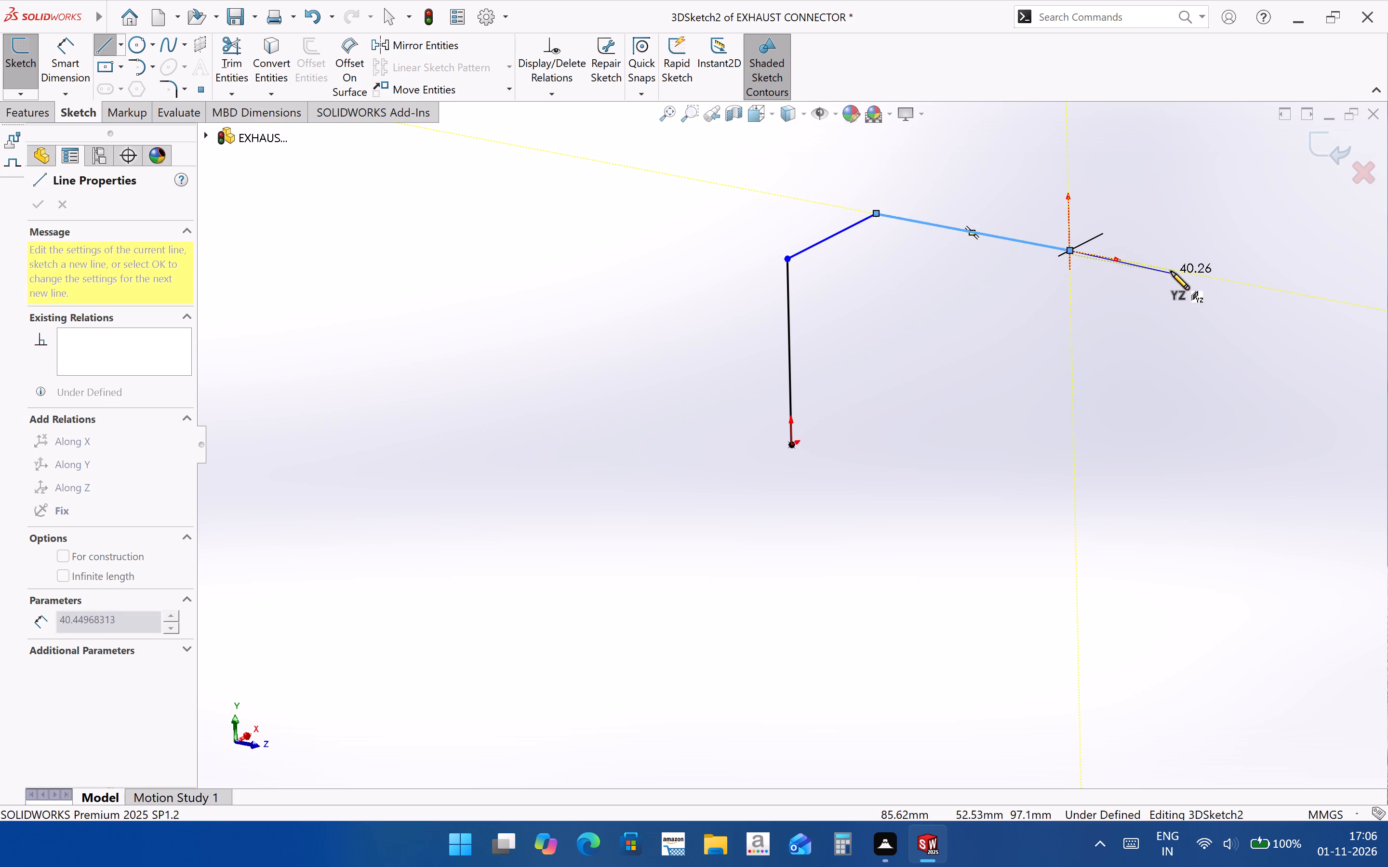
# Continue the path with a line about 48 mm up along Y and a final line about 66 mm along positive Z.
pyautogui.click(1065, 116)
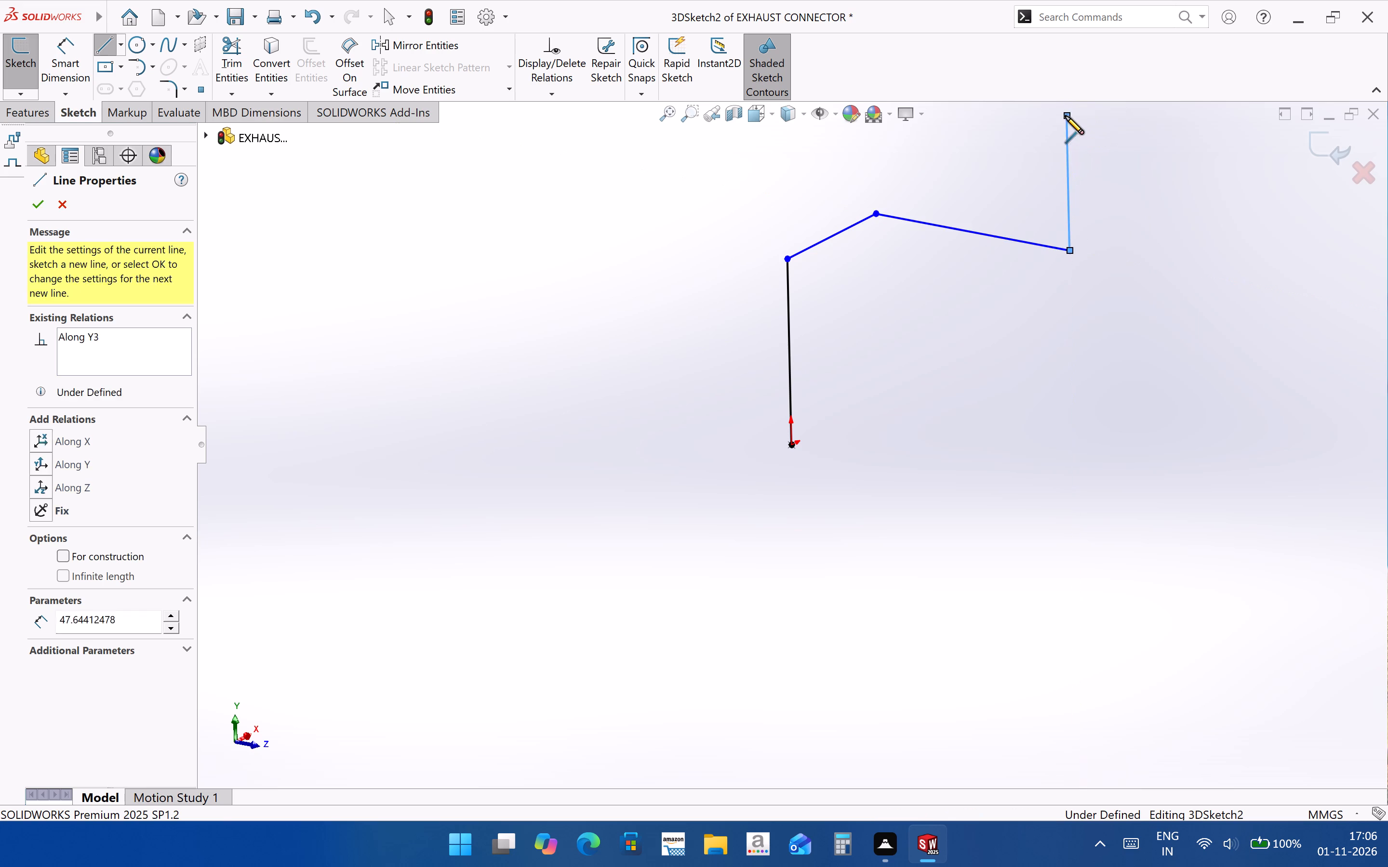
pyautogui.scroll(3, 1083, 338)
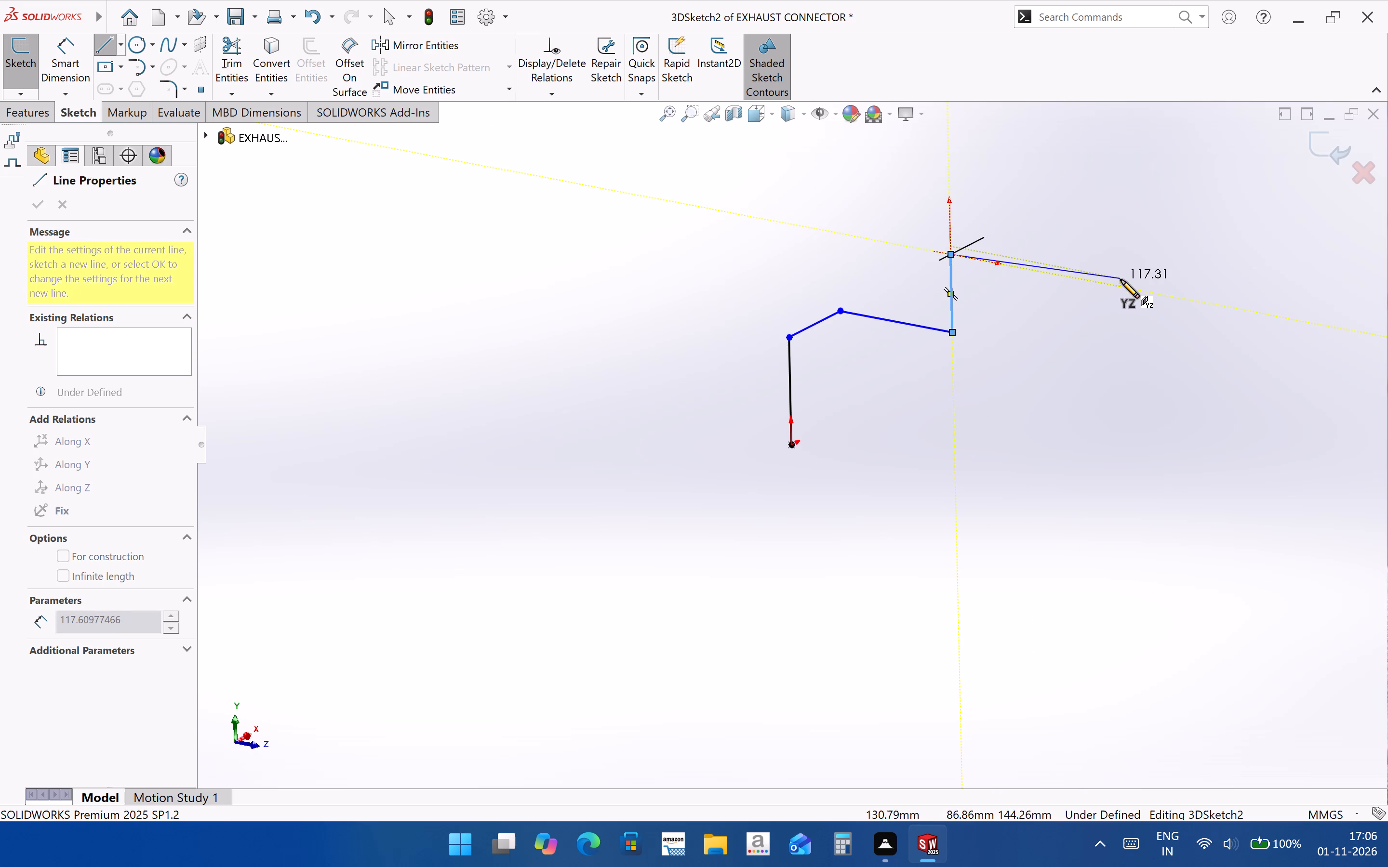
pyautogui.moveTo(1050, 361); pyautogui.dragTo(967, 390, button='middle')
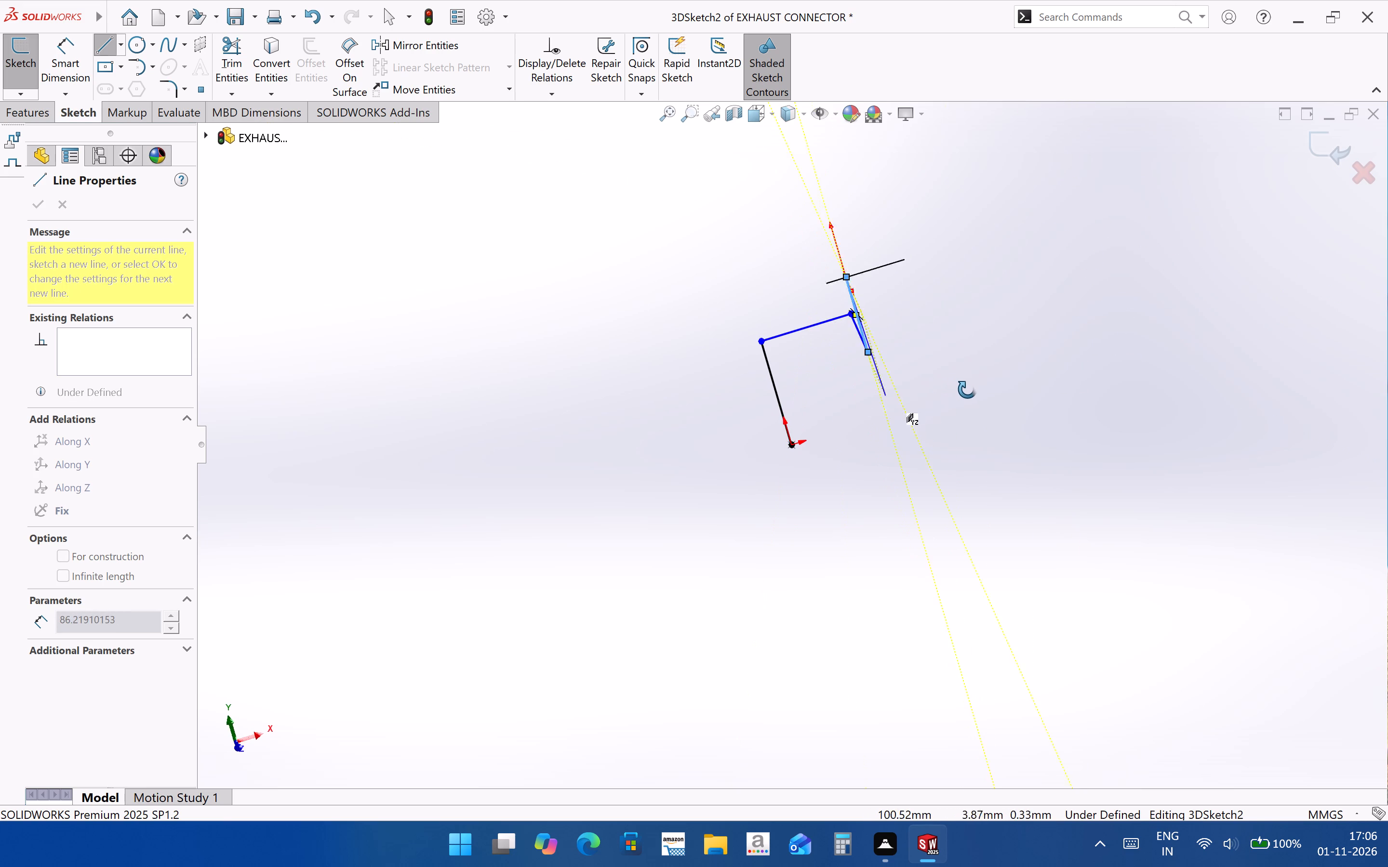
pyautogui.moveTo(967, 390); pyautogui.dragTo(966, 391, button='middle')
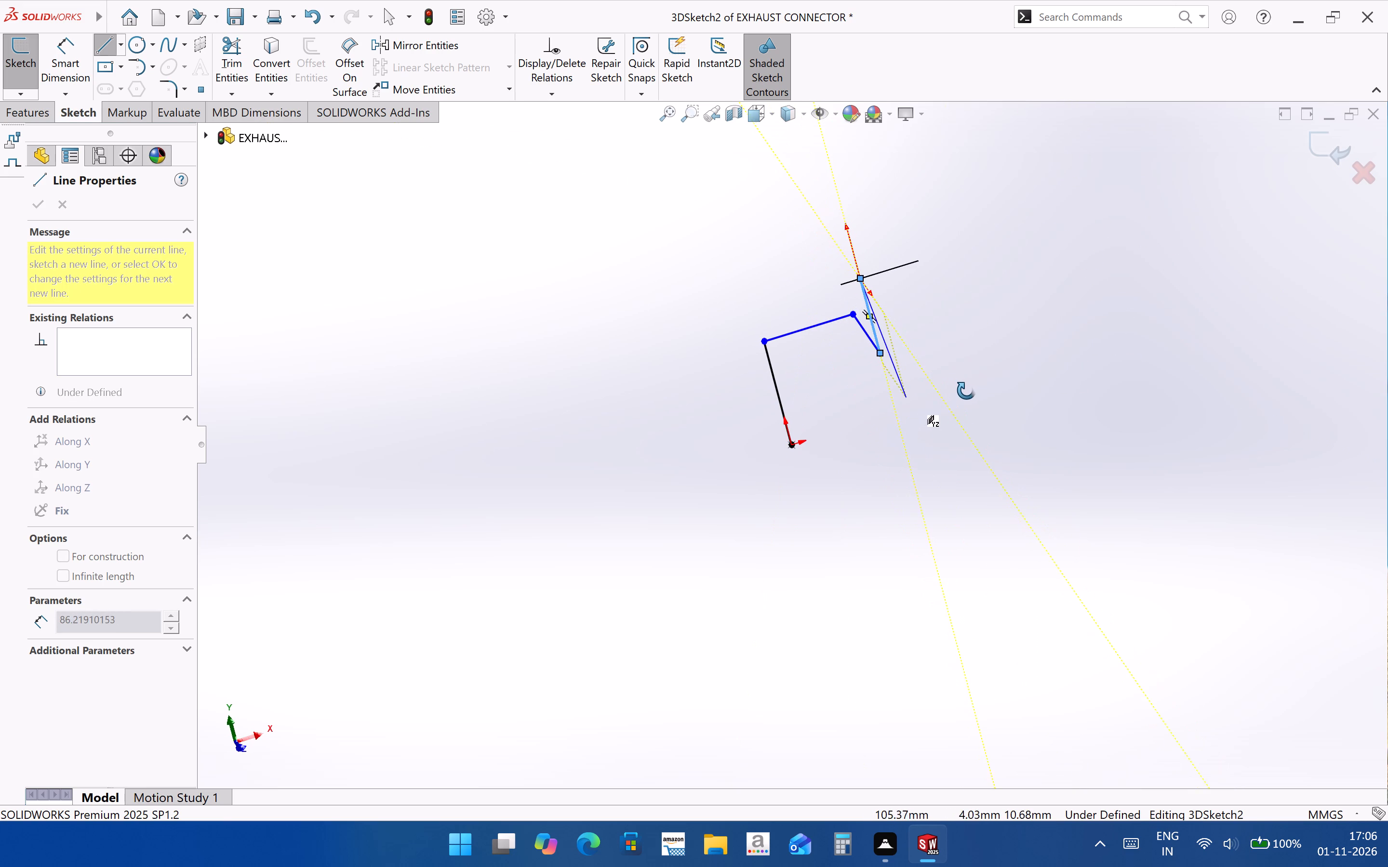
pyautogui.moveTo(966, 391); pyautogui.dragTo(978, 381, button='middle')
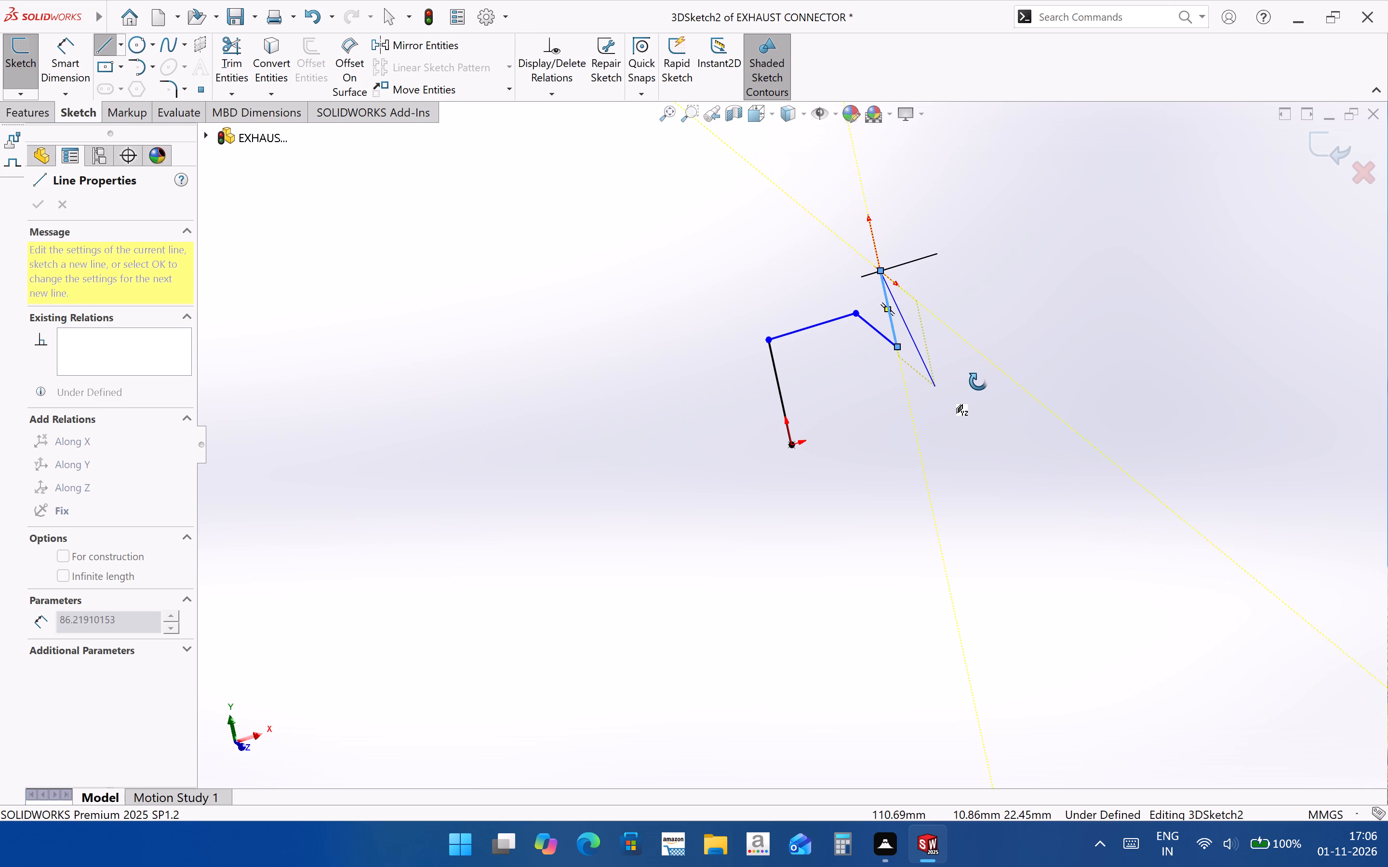
pyautogui.moveTo(978, 381); pyautogui.dragTo(928, 344, button='middle')
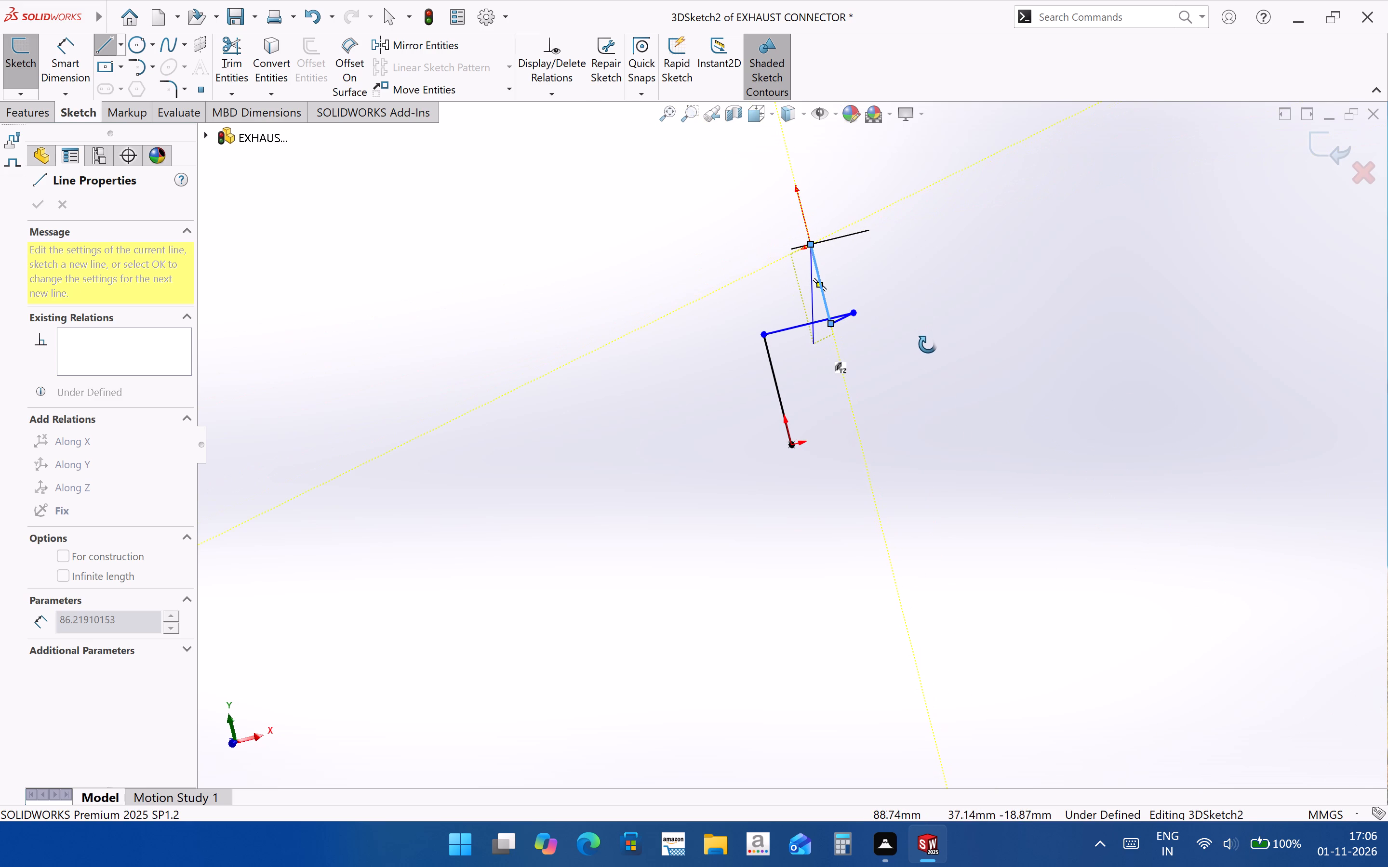
pyautogui.moveTo(928, 344); pyautogui.dragTo(993, 349, button='middle')
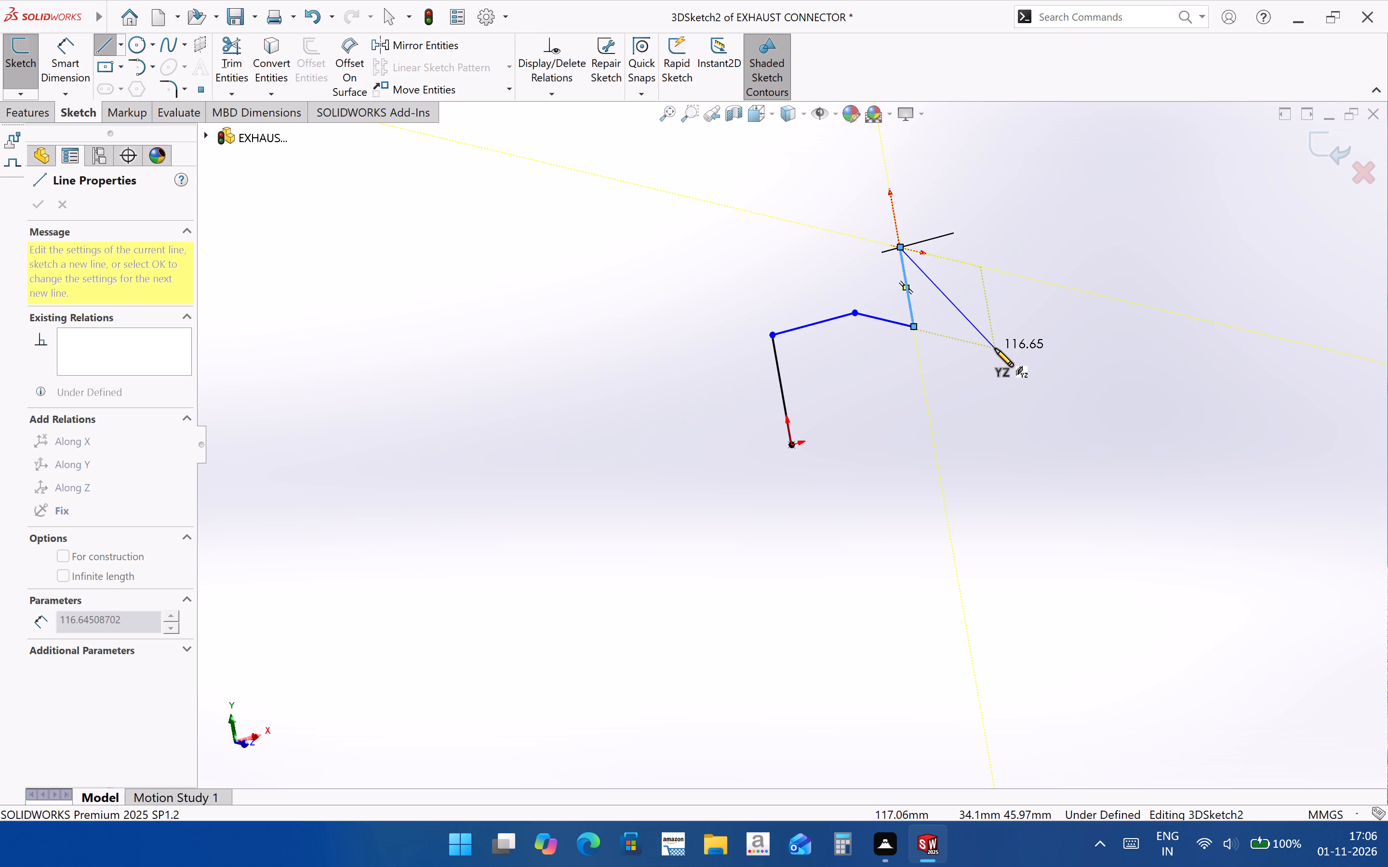
pyautogui.moveTo(981, 274); pyautogui.dragTo(1144, 266, button='middle')
pyautogui.moveTo(1021, 291); pyautogui.dragTo(957, 289, button='middle')
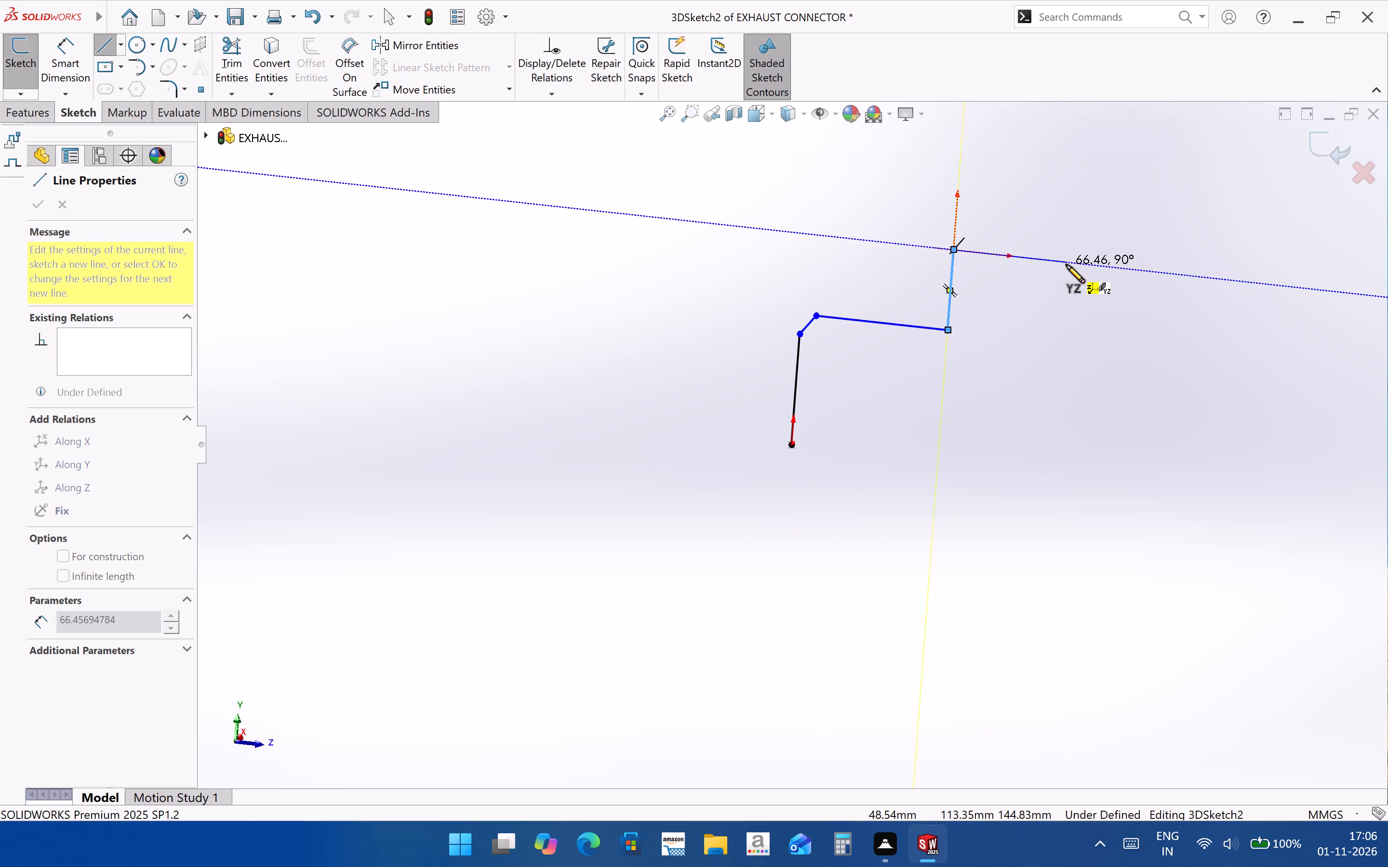
pyautogui.click(1066, 264)
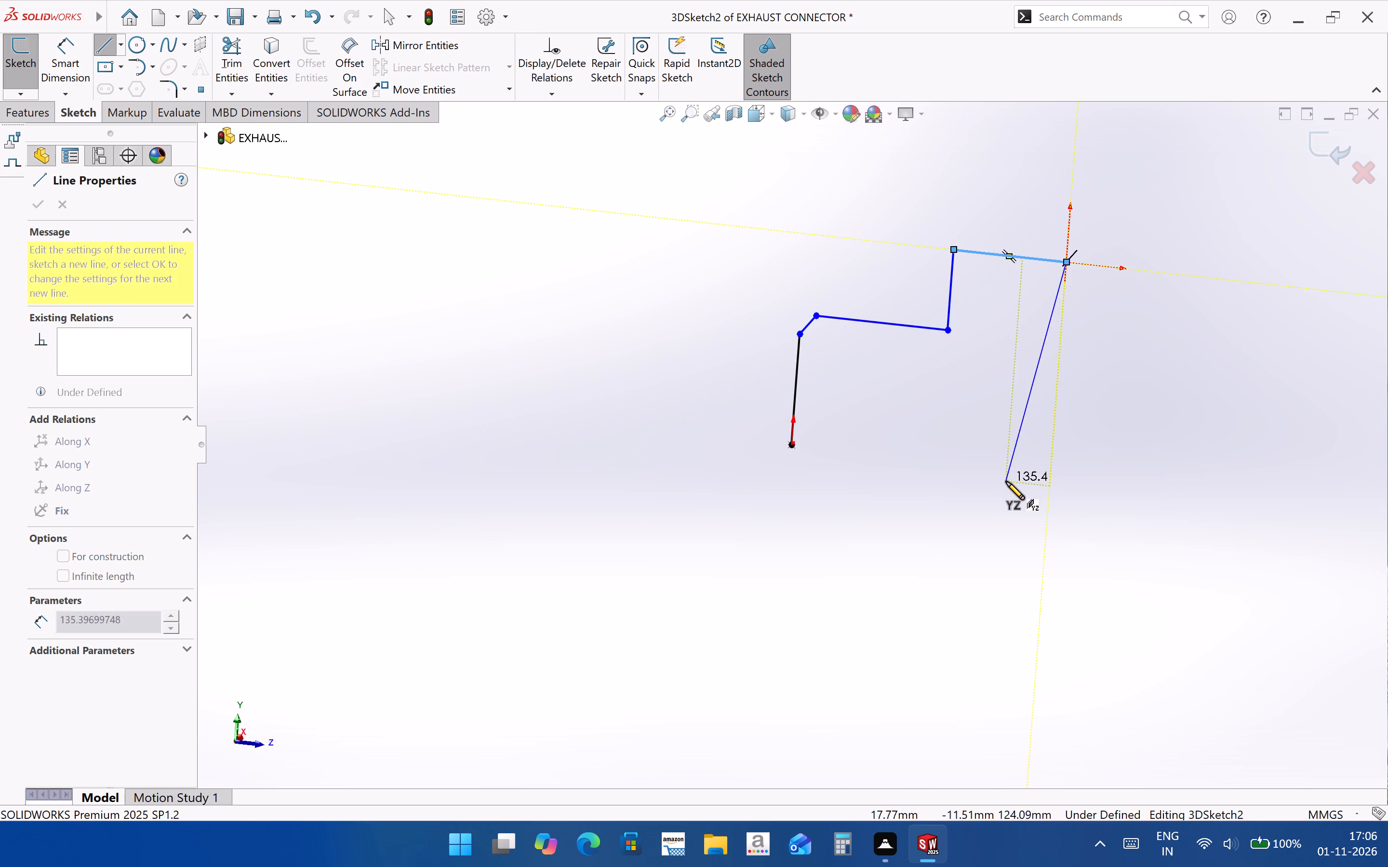
pyautogui.press('Escape')
pyautogui.moveTo(876, 406); pyautogui.dragTo(793, 360, button='middle')
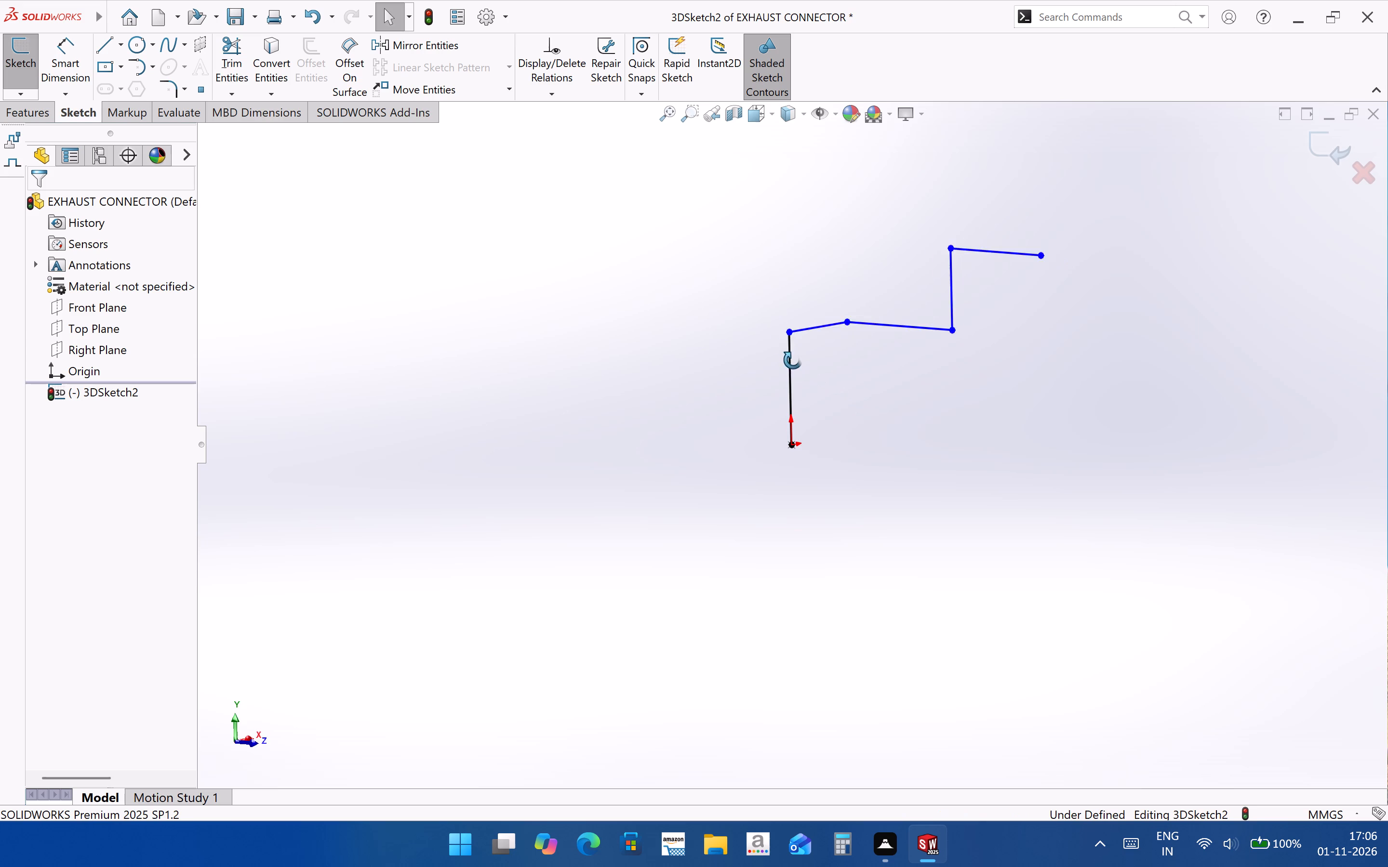
# Dimension the vertical line rising from the origin to 200 mm.
pyautogui.moveTo(793, 360); pyautogui.dragTo(873, 395, button='middle')
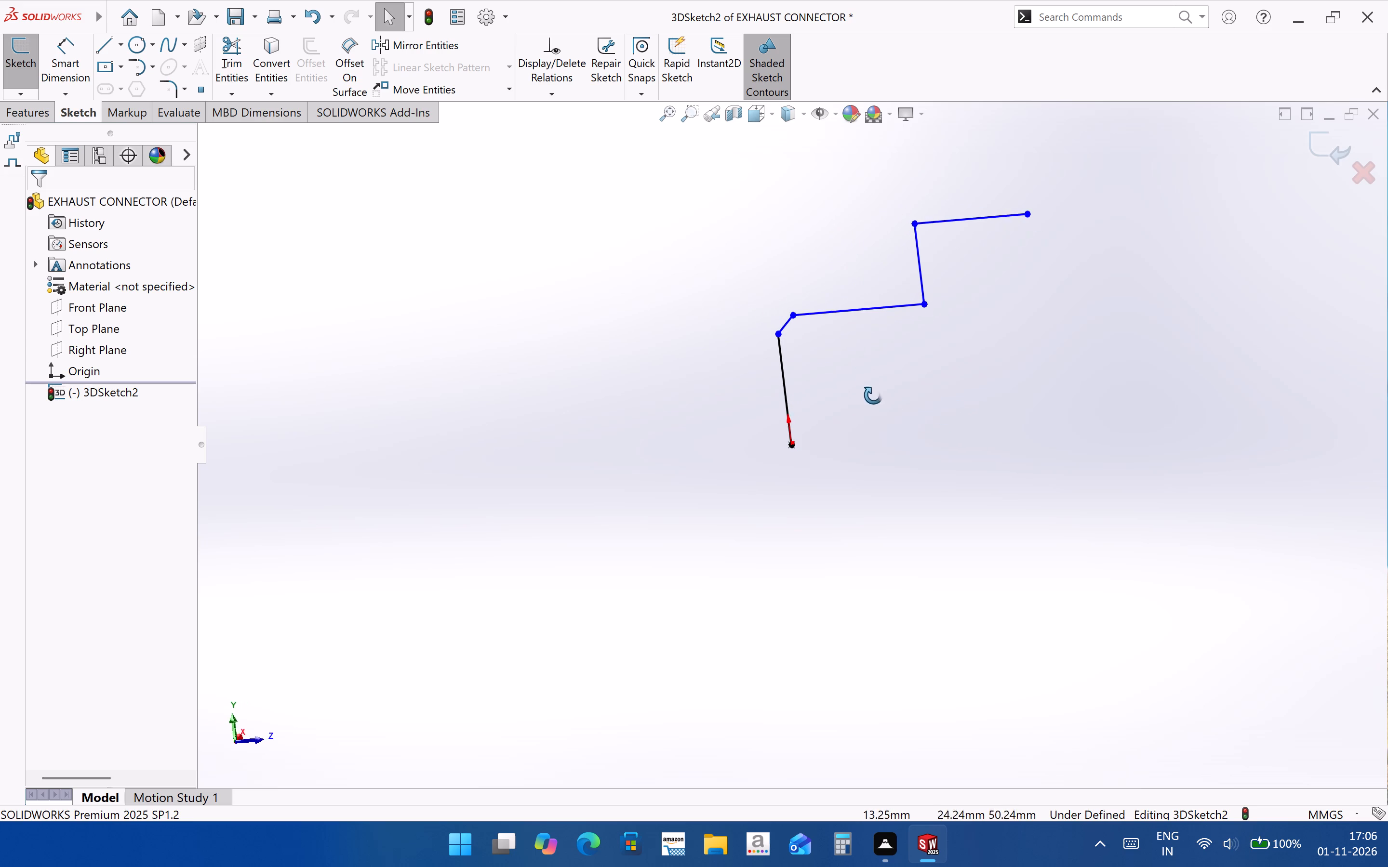
pyautogui.moveTo(873, 395); pyautogui.dragTo(761, 420, button='middle')
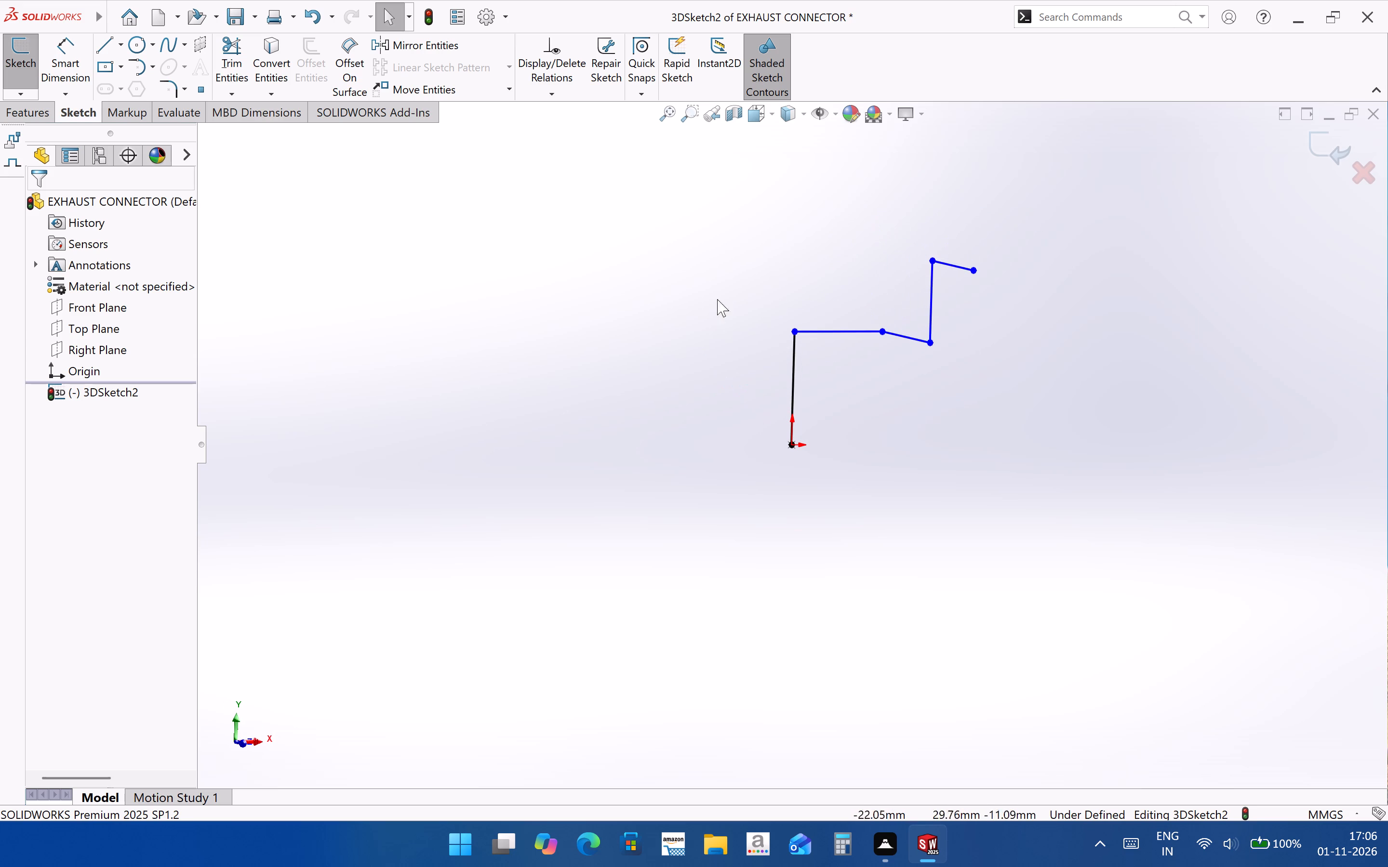
pyautogui.click(60, 65)
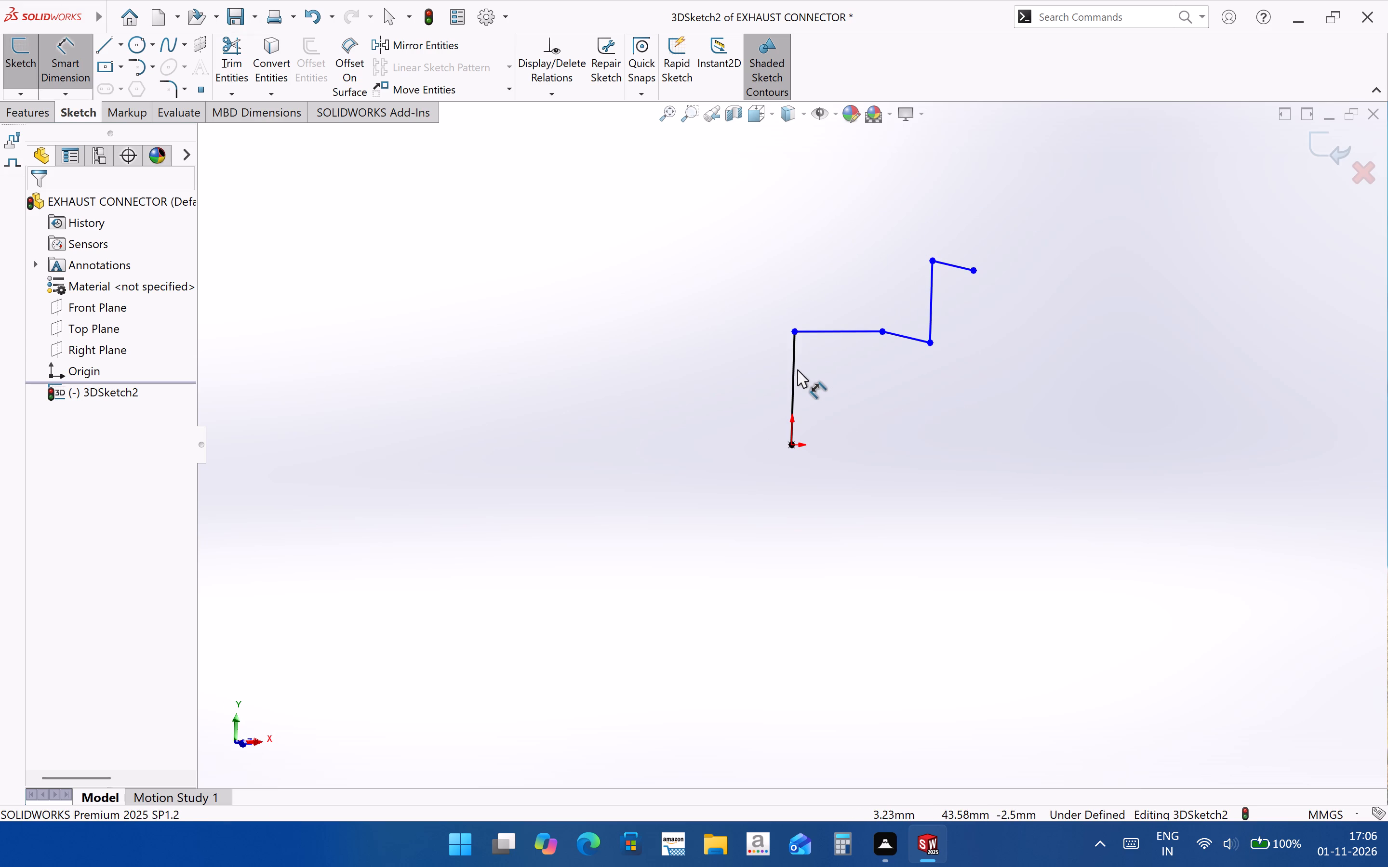
pyautogui.click(795, 384)
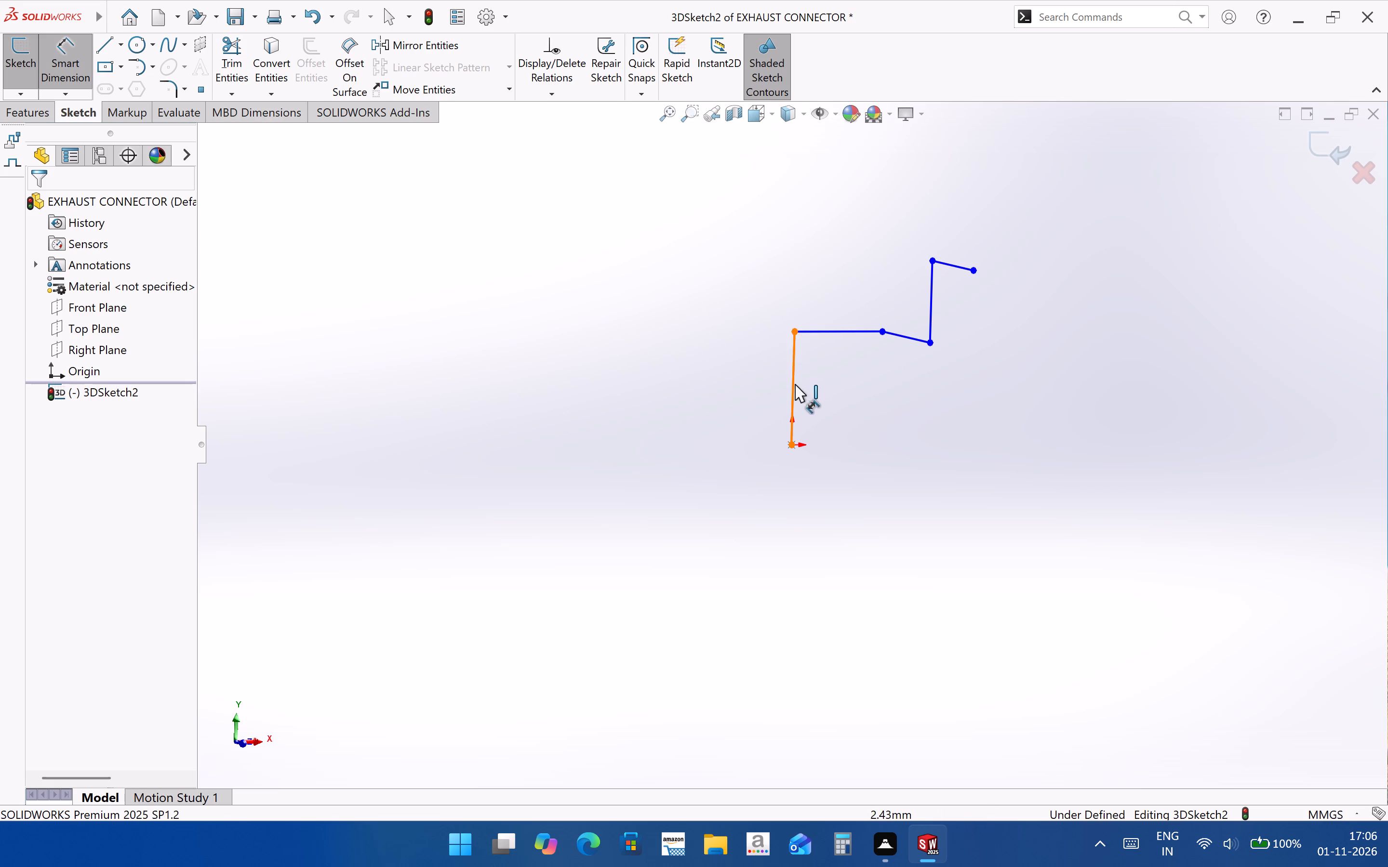
pyautogui.click(753, 378)
pyautogui.write('200')
pyautogui.press('Return')
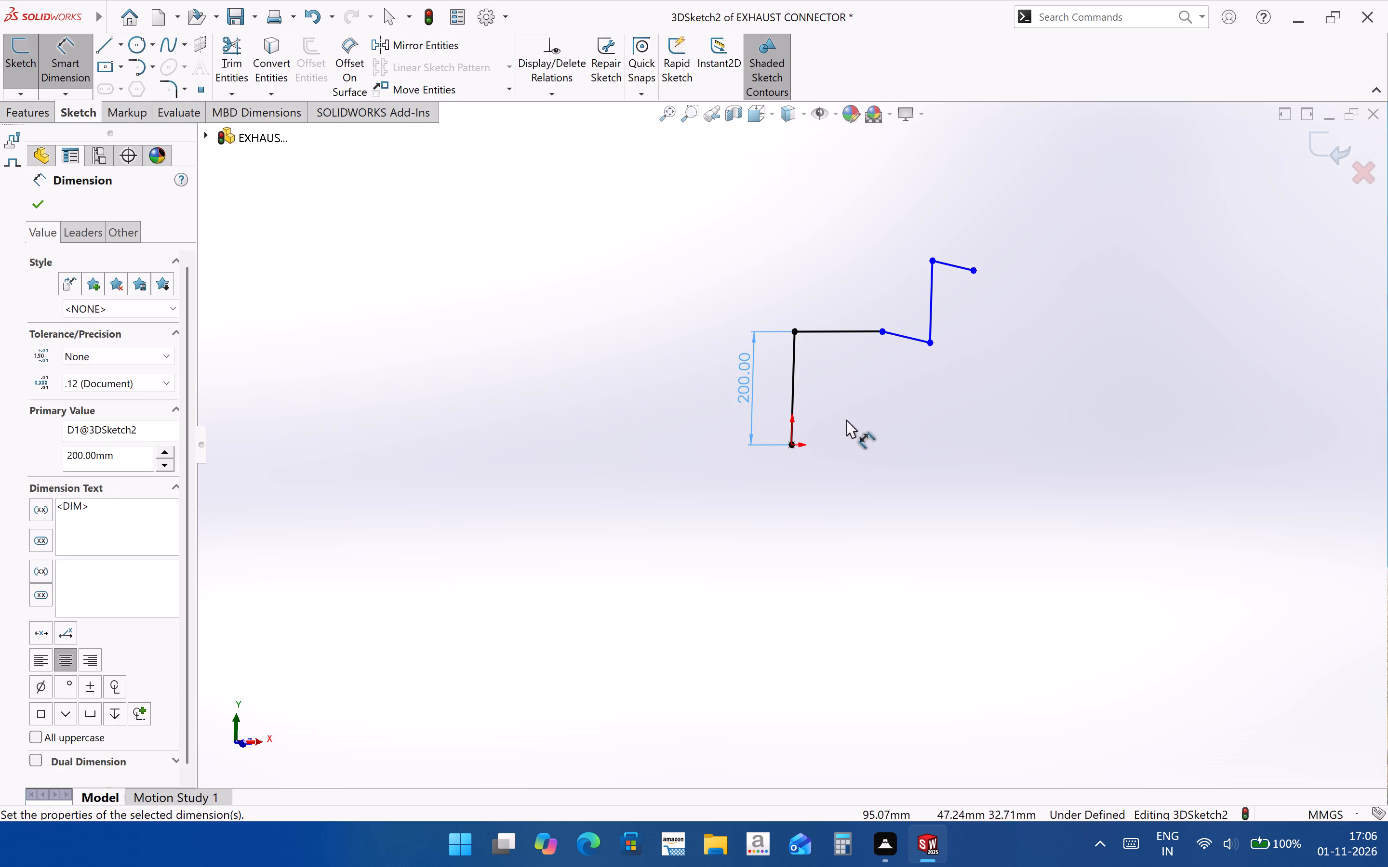
# Dimension the X-direction line at the top of the first vertical line to 180 mm.
pyautogui.scroll(-2, 823, 407)
pyautogui.moveTo(829, 404); pyautogui.dragTo(853, 410, button='middle')
pyautogui.click(834, 300)
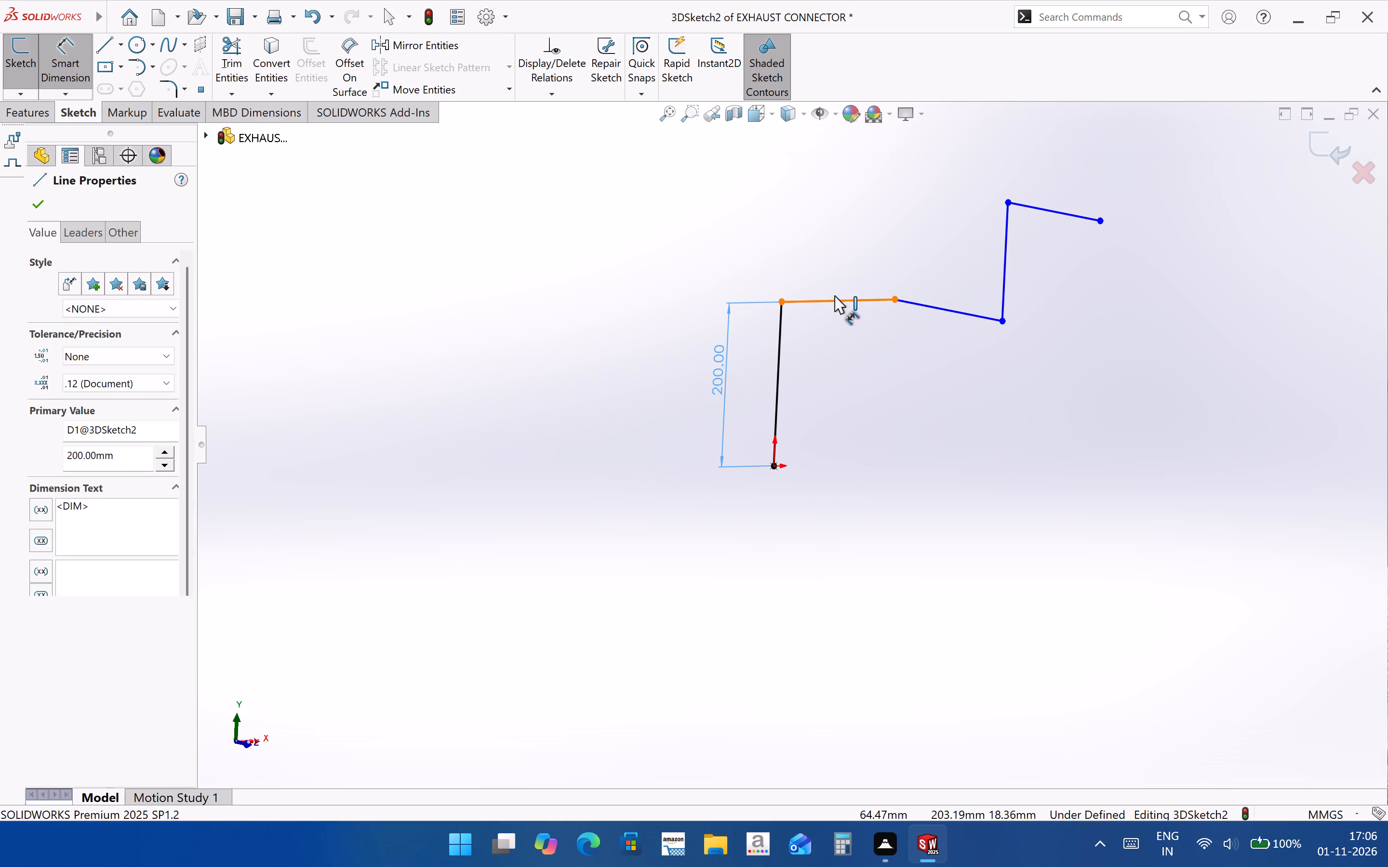
pyautogui.click(833, 261)
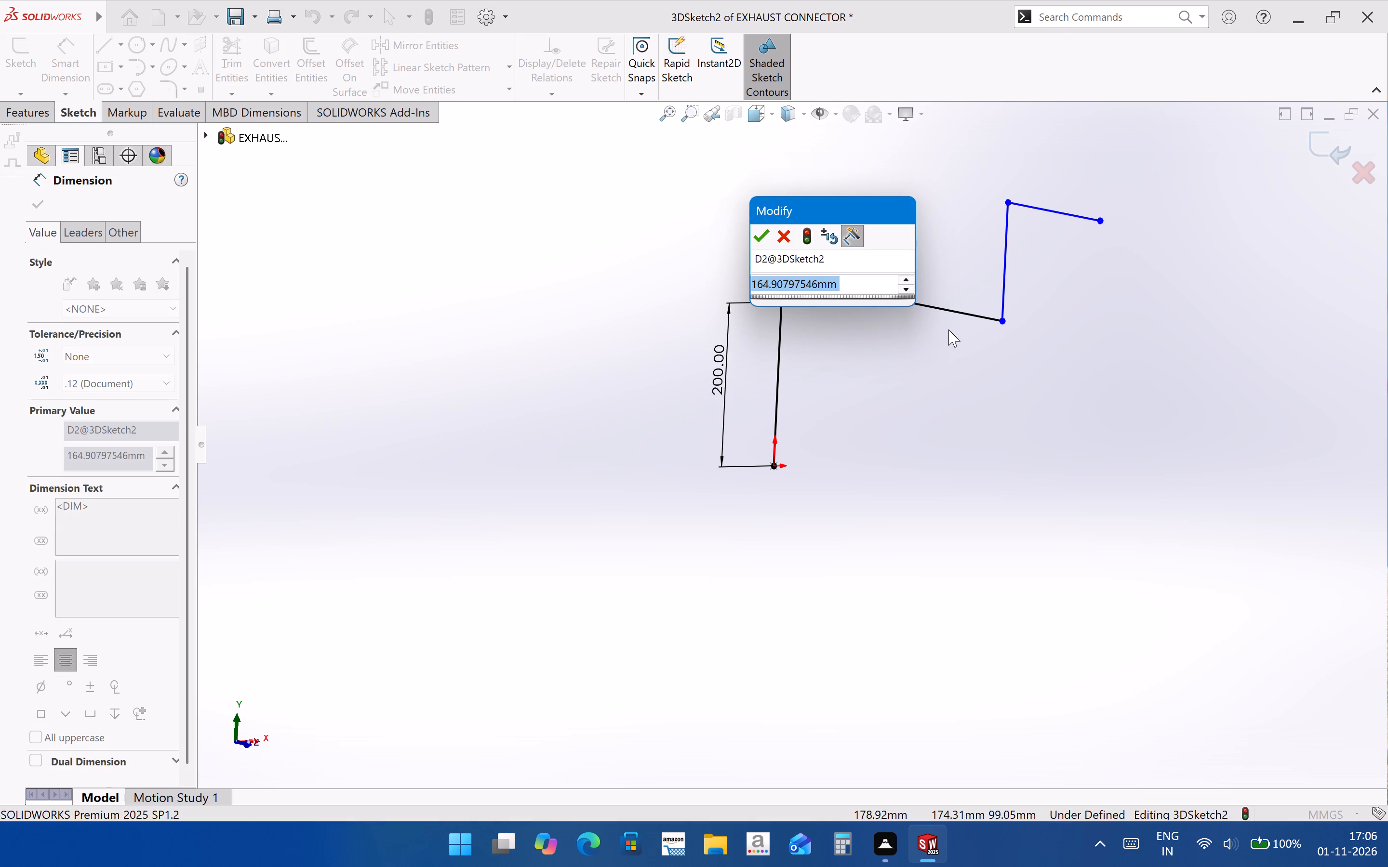
pyautogui.write('180')
pyautogui.press('Return')
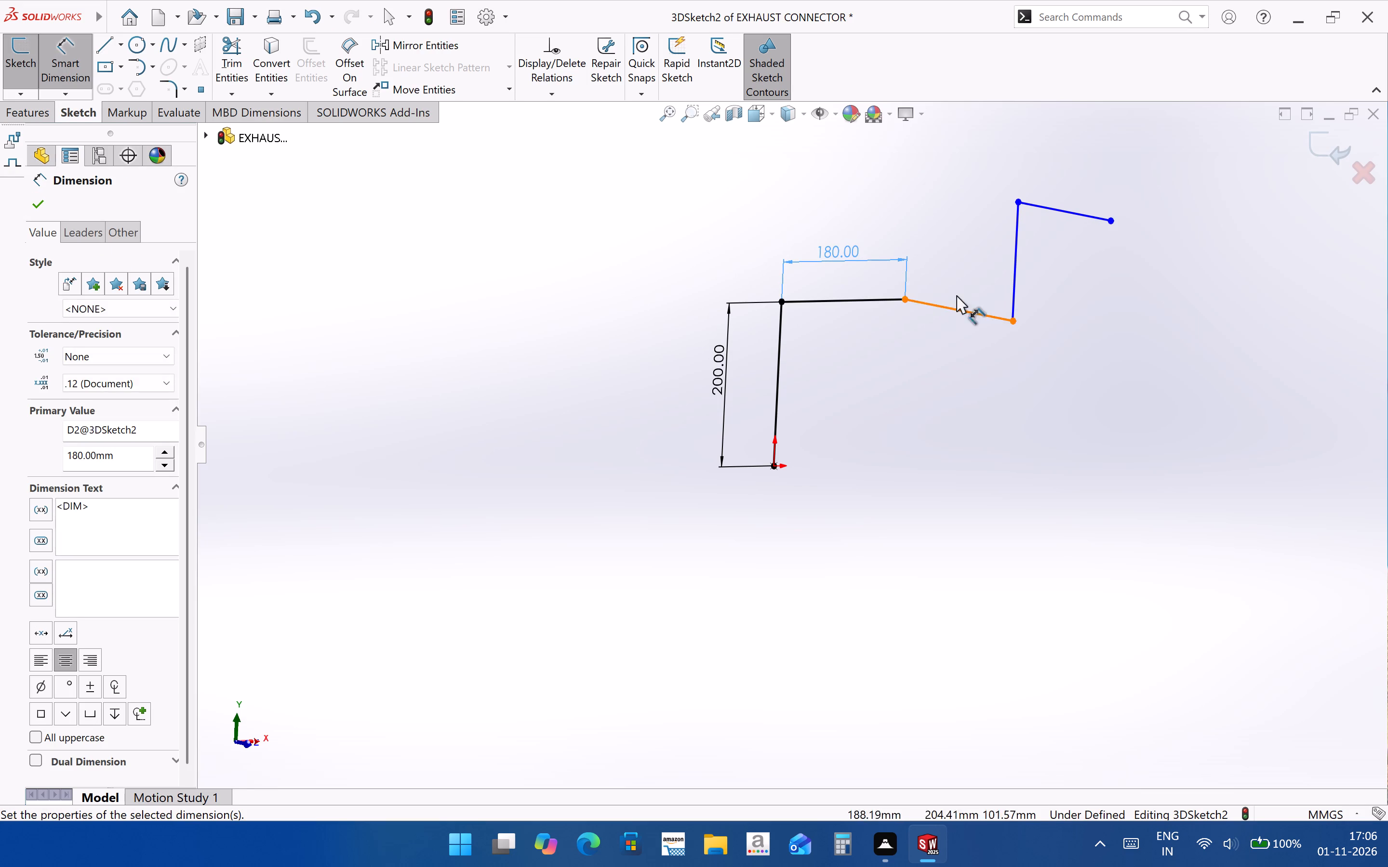
# Dimension the first Z-direction line, the third segment of the path, to 200 mm.
pyautogui.moveTo(1061, 370); pyautogui.dragTo(1147, 397, button='middle')
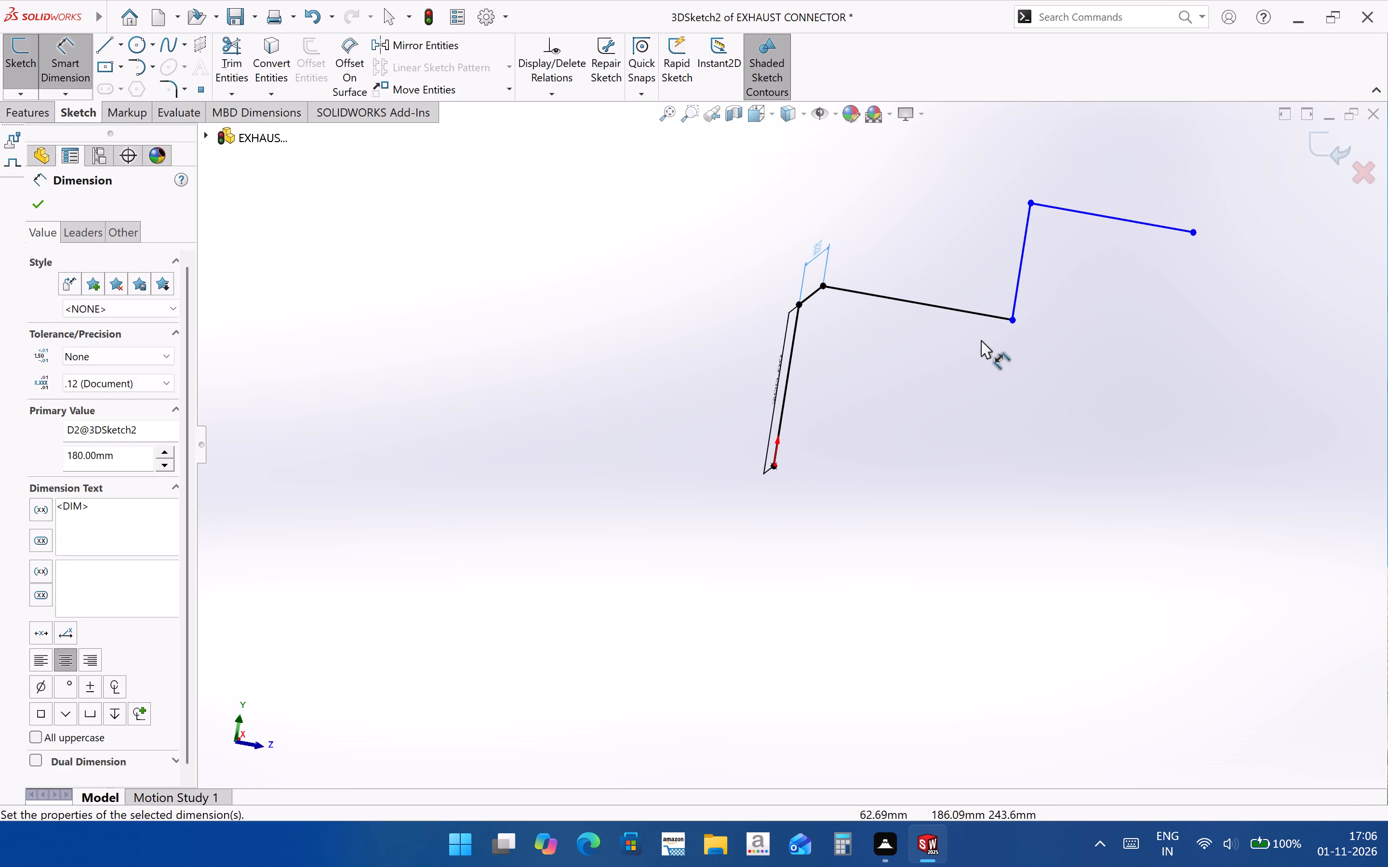
pyautogui.click(957, 312)
pyautogui.click(952, 390)
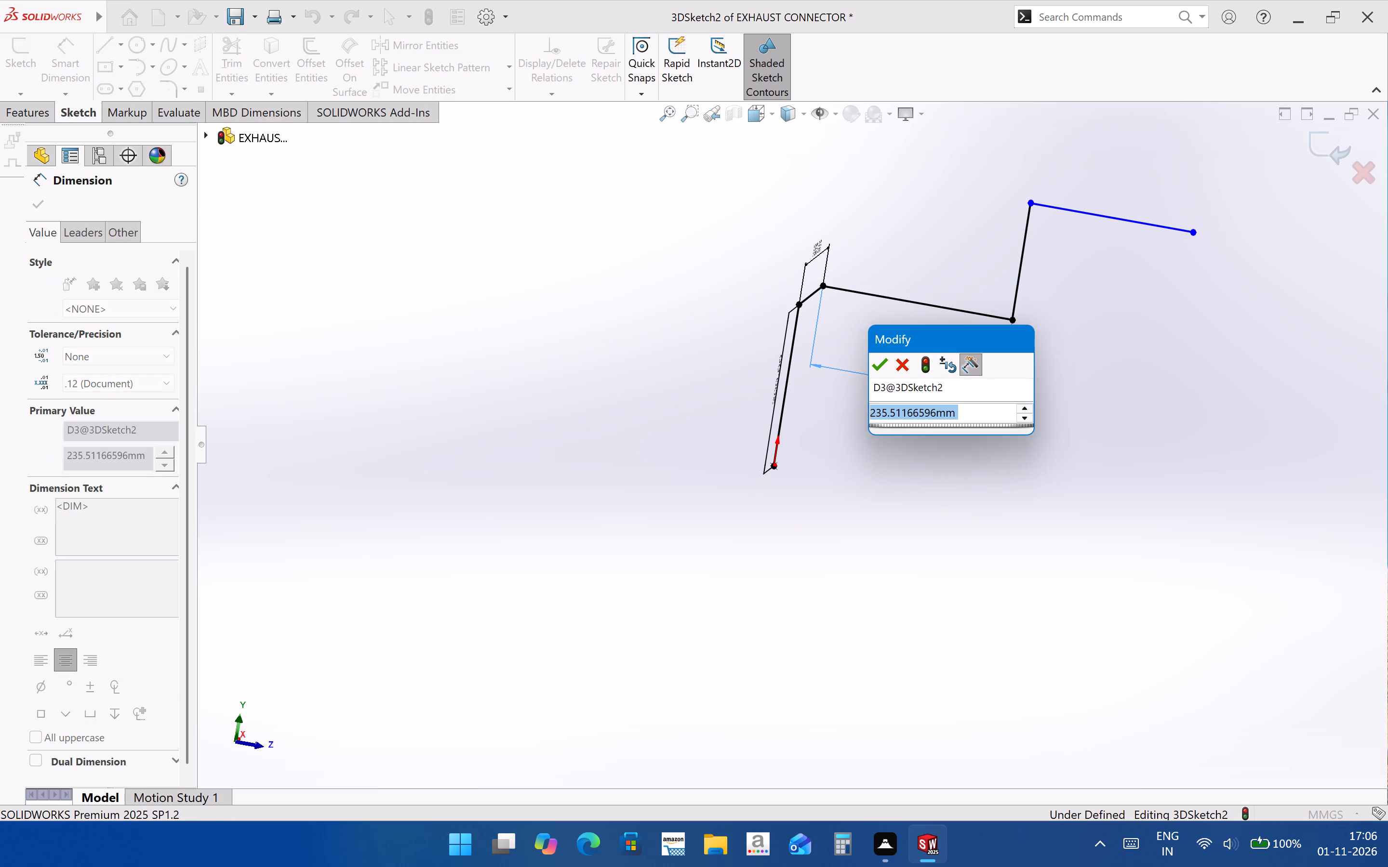
pyautogui.write('200')
pyautogui.press('Return')
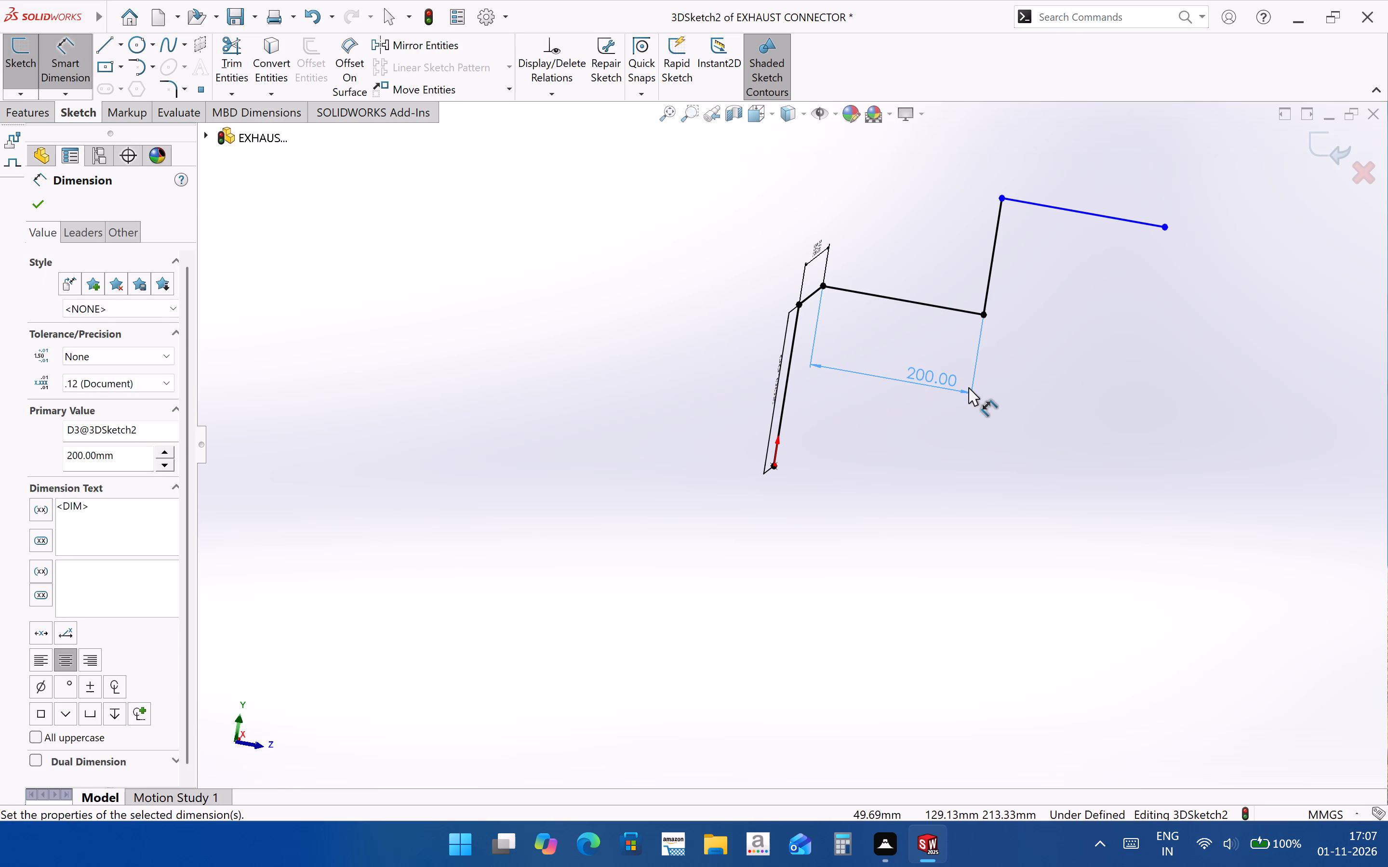
# Dimension the second vertical line, the fourth segment of the path, to 180 mm.
pyautogui.click(992, 266)
pyautogui.click(1022, 279)
pyautogui.write('180')
pyautogui.press('Return')
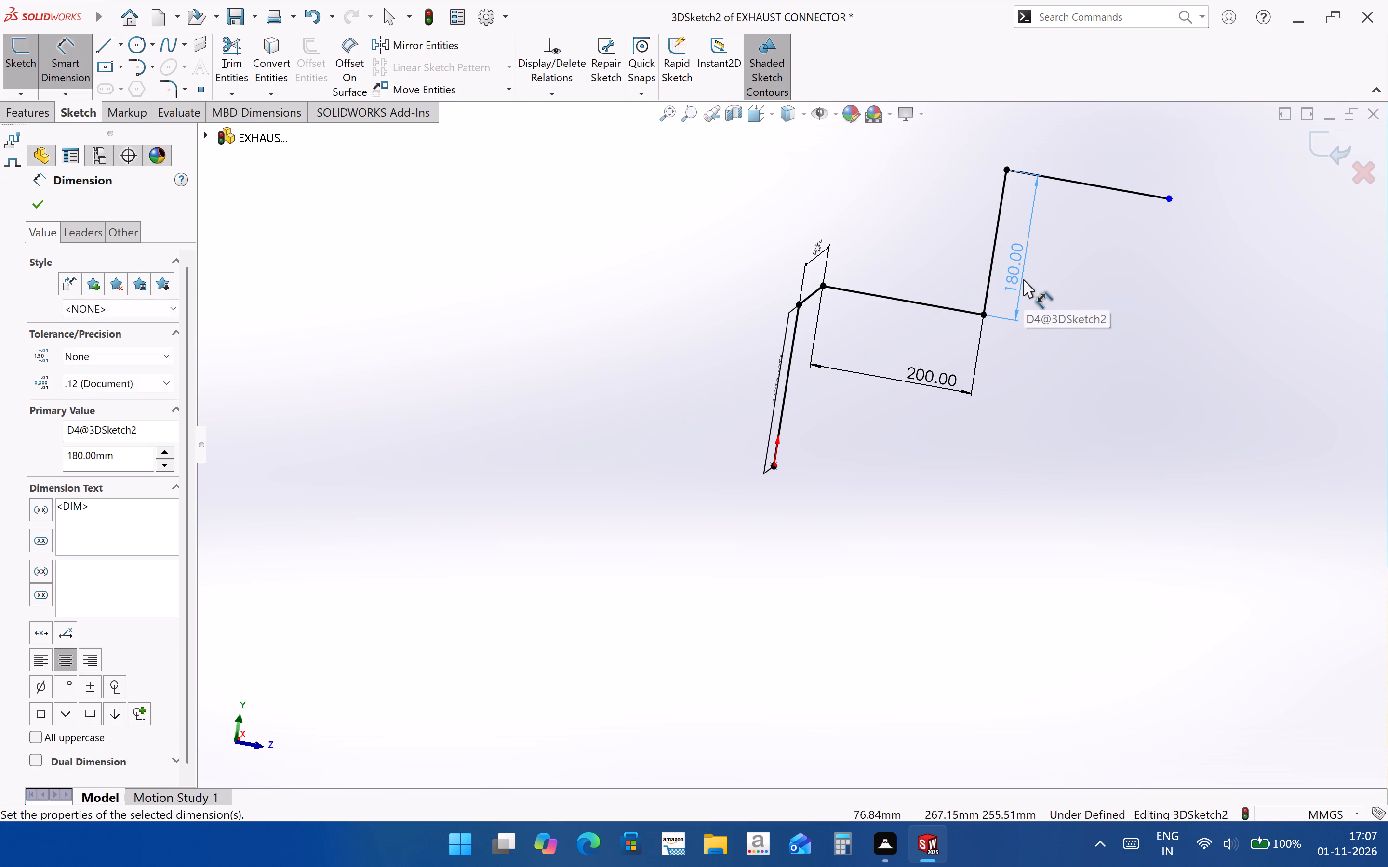
# Dimension the final Z-direction line at the free end of the path to 200 mm.
pyautogui.scroll(2, 1047, 299)
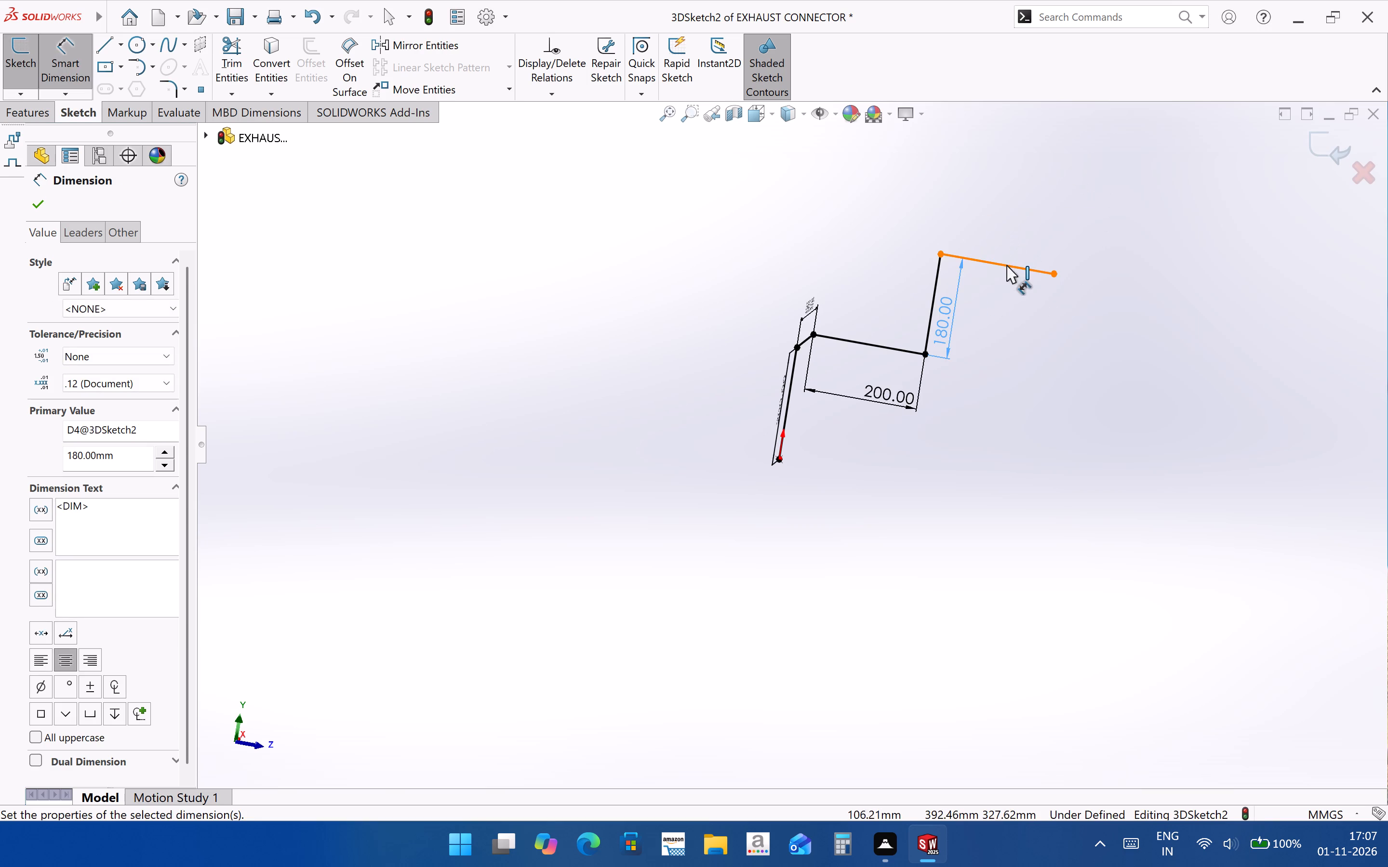
pyautogui.click(1006, 265)
pyautogui.click(1007, 246)
pyautogui.write('200')
pyautogui.press('Return')
pyautogui.scroll(-2, 1041, 284)
pyautogui.moveTo(996, 376); pyautogui.dragTo(977, 371, button='middle')
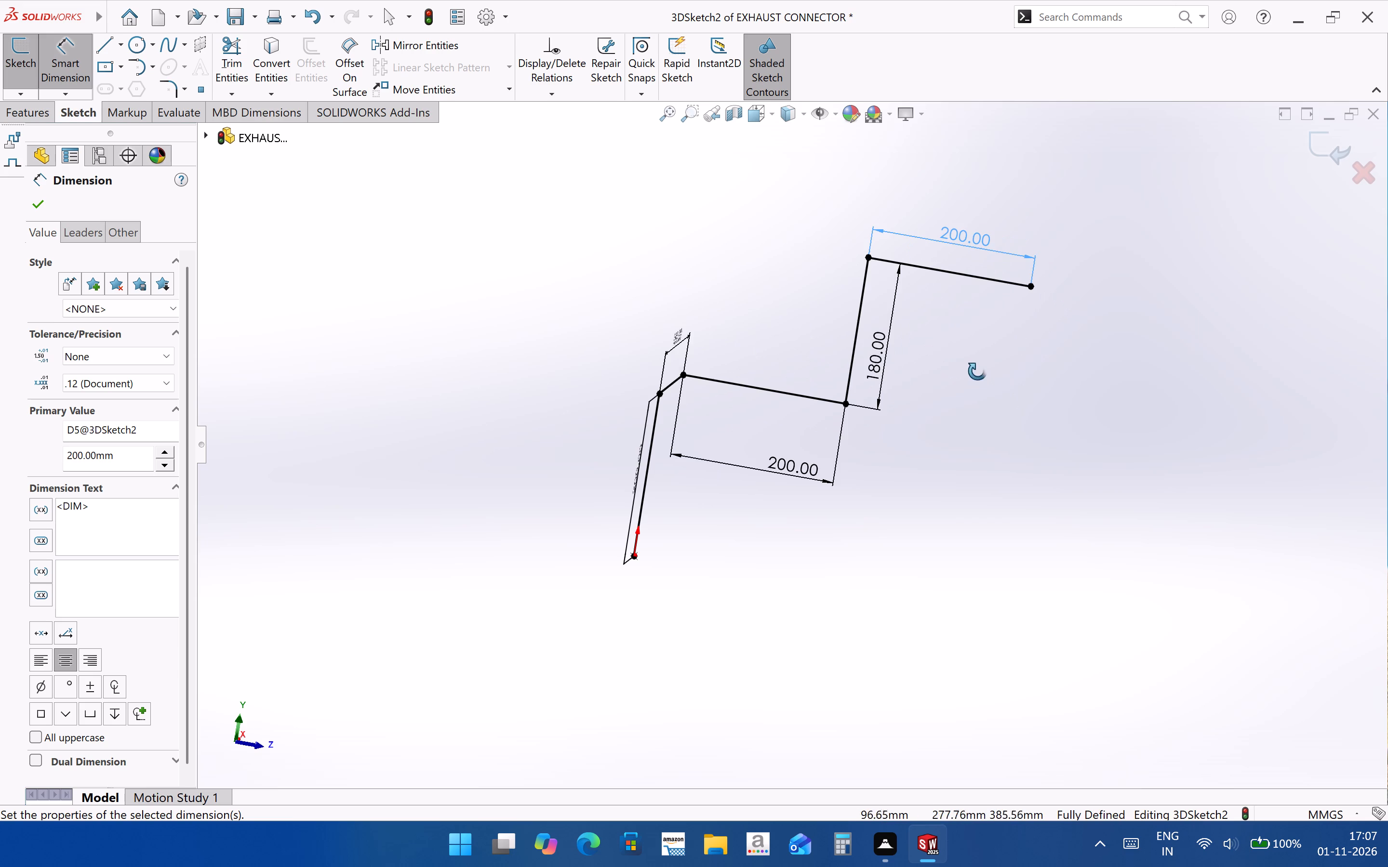
pyautogui.moveTo(977, 371); pyautogui.dragTo(931, 361, button='middle')
pyautogui.click(989, 524)
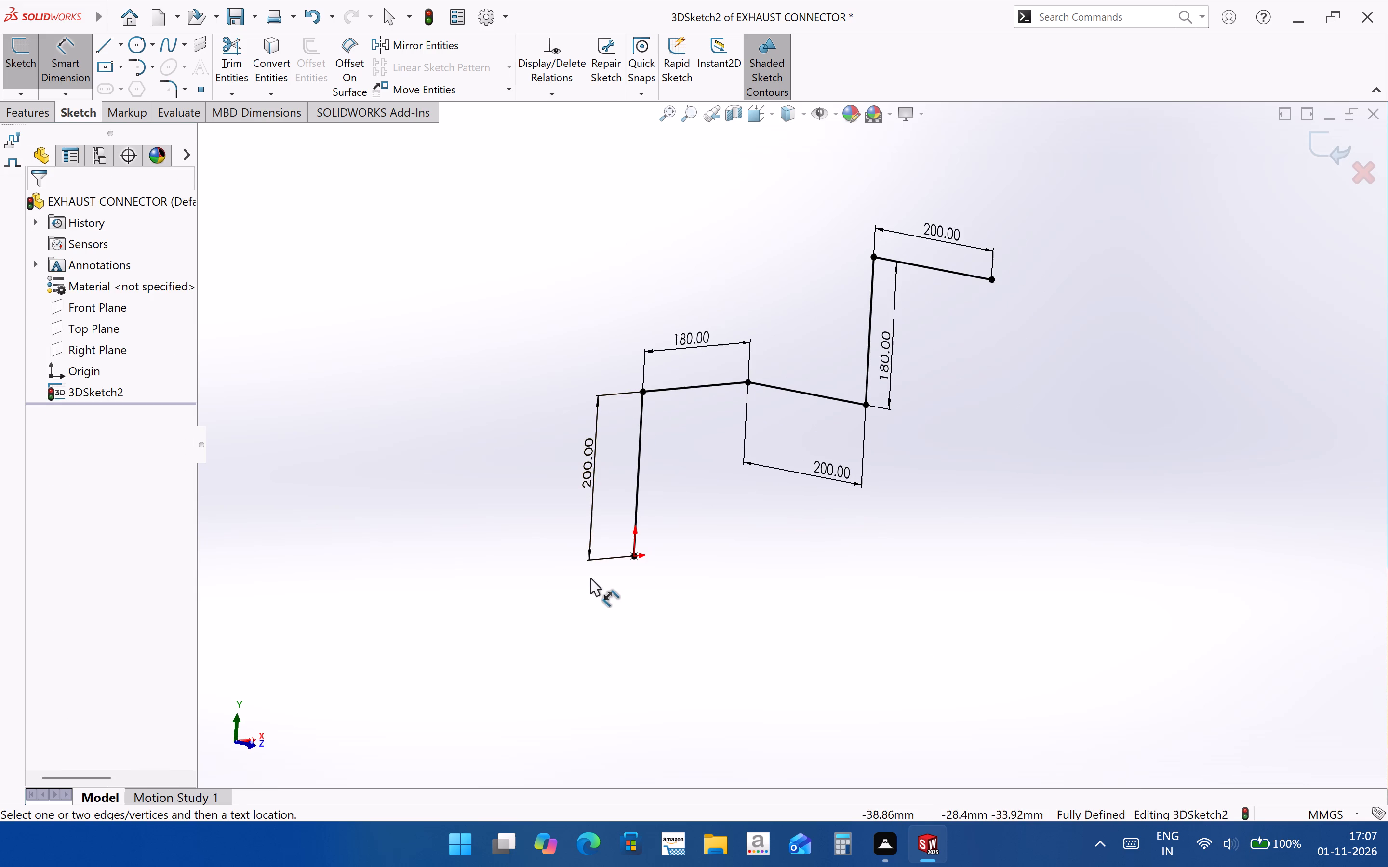
# Examine the dimensioned five-segment 3D path from several viewing angles.
pyautogui.moveTo(652, 573); pyautogui.dragTo(542, 559, button='middle')
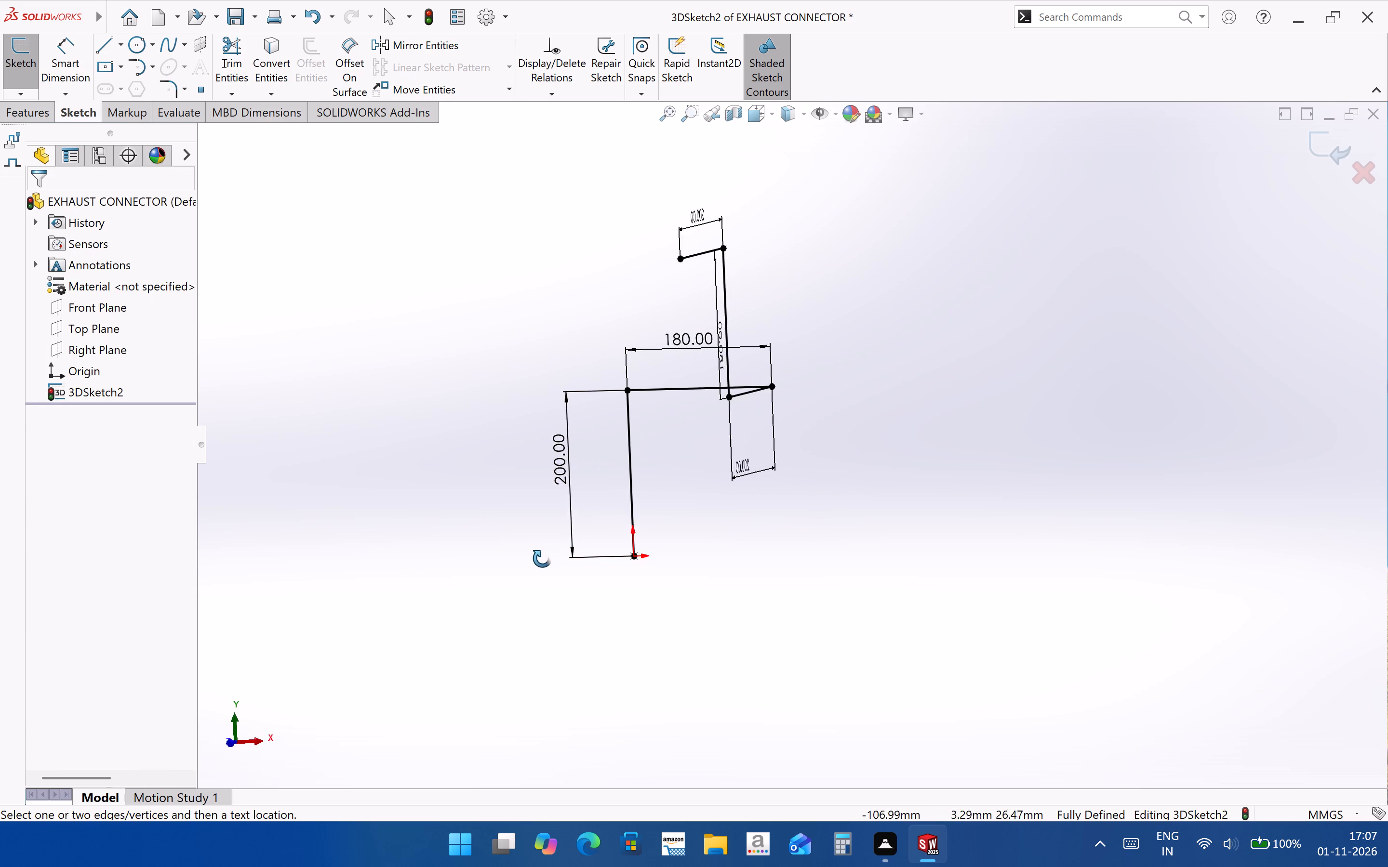
pyautogui.moveTo(542, 559); pyautogui.dragTo(674, 591, button='middle')
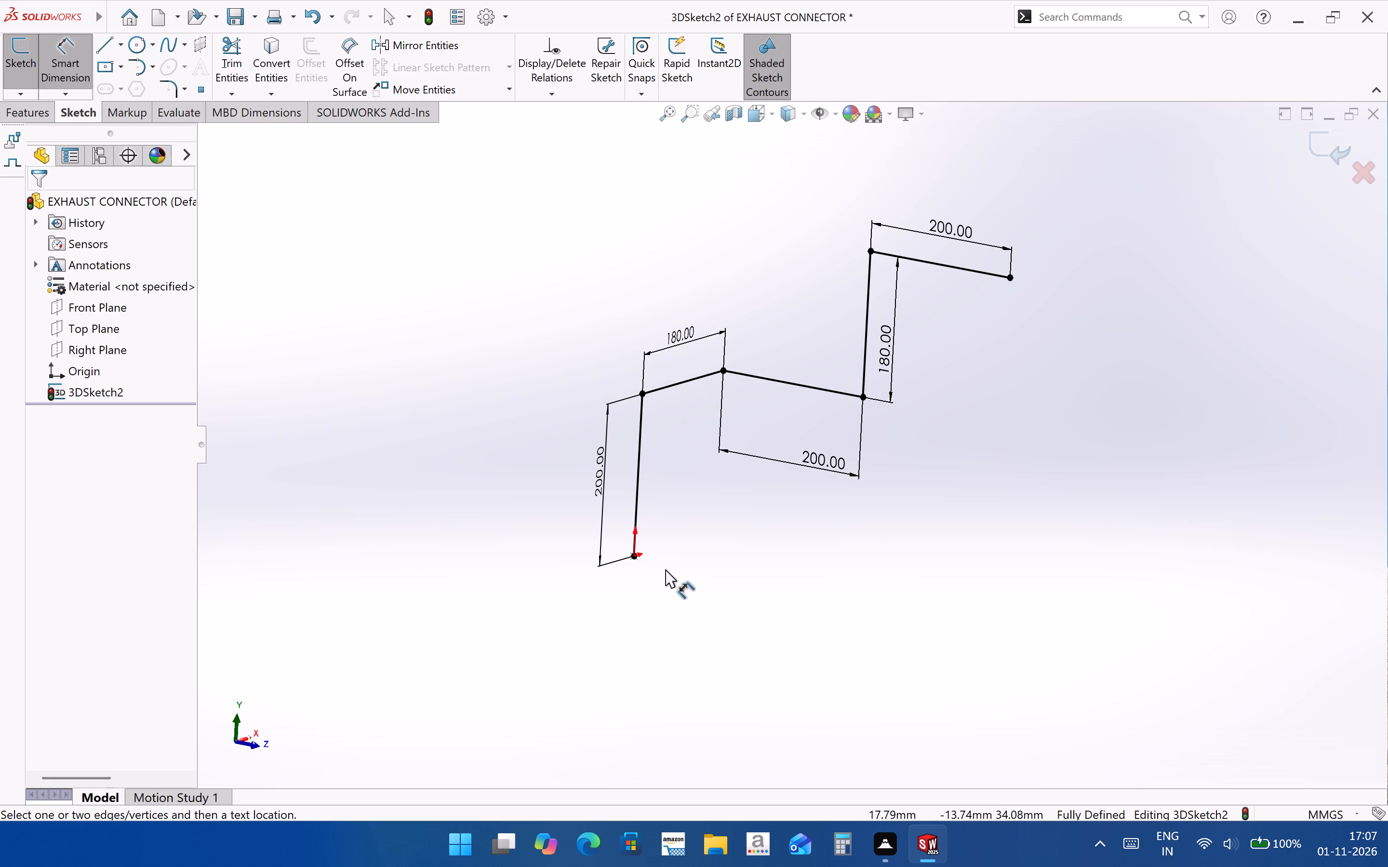
pyautogui.moveTo(673, 519); pyautogui.dragTo(623, 517, button='middle')
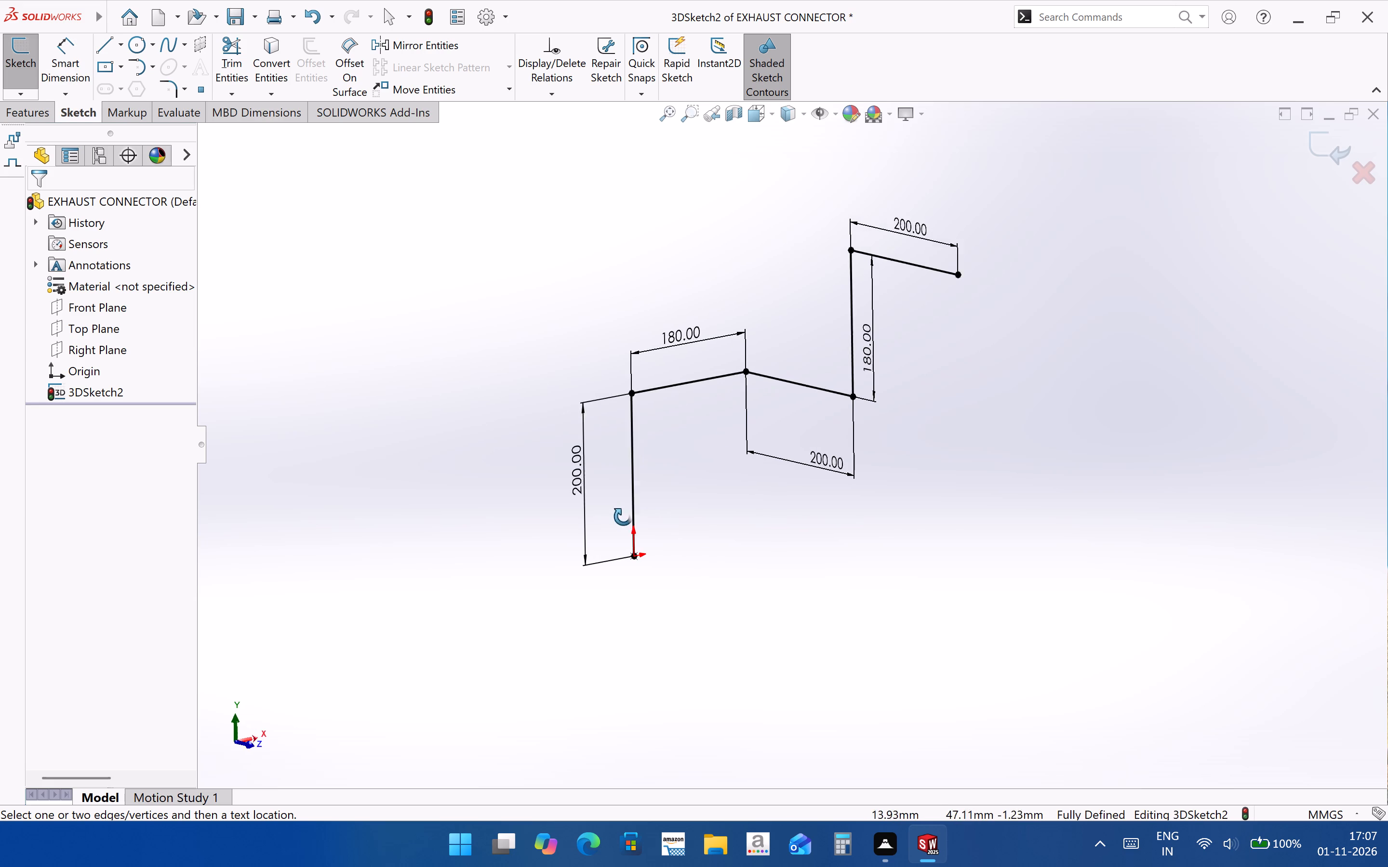
pyautogui.moveTo(623, 517); pyautogui.dragTo(624, 563, button='middle')
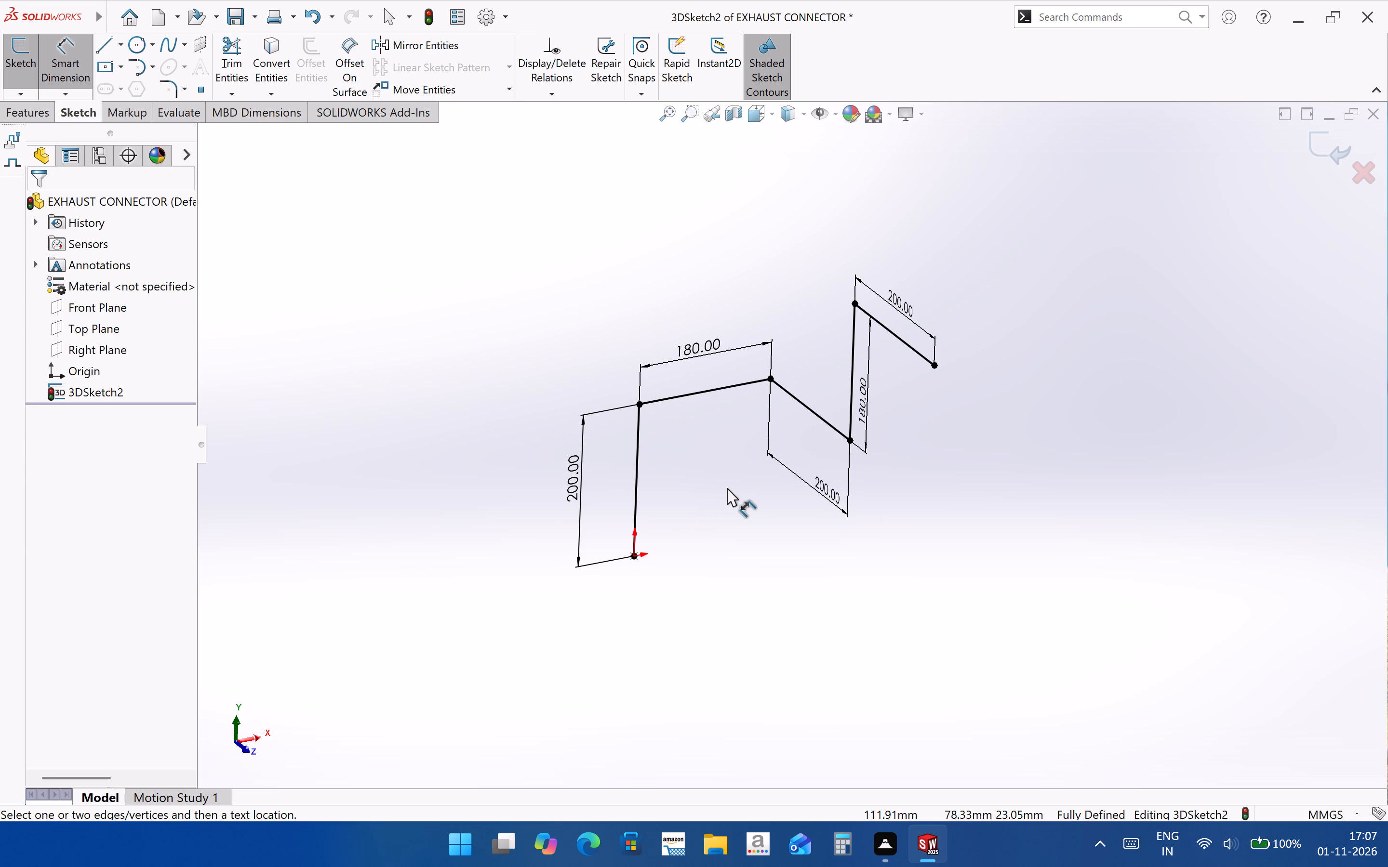
pyautogui.scroll(2, 728, 483)
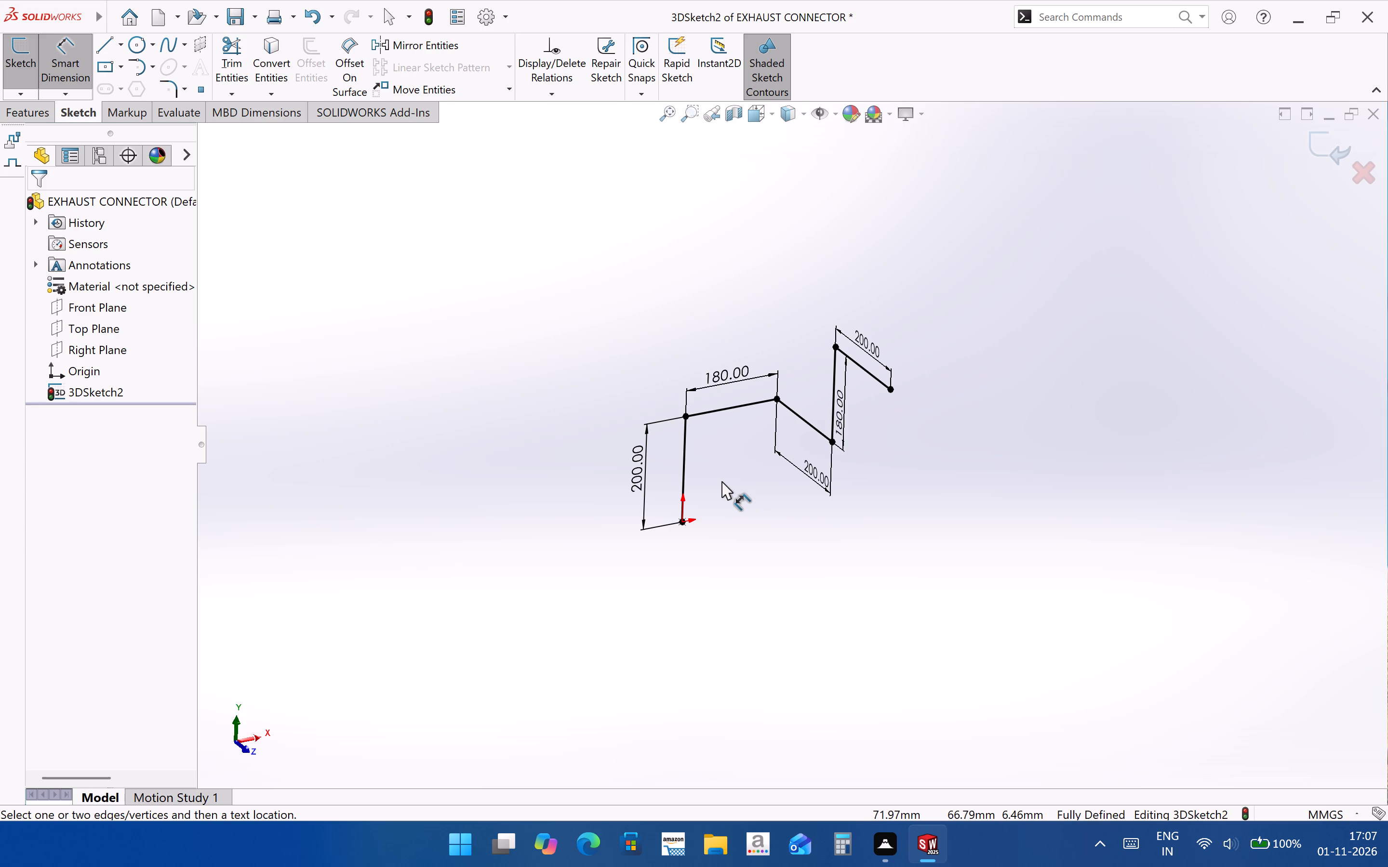
pyautogui.scroll(1, 779, 467)
pyautogui.scroll(-1, 738, 420)
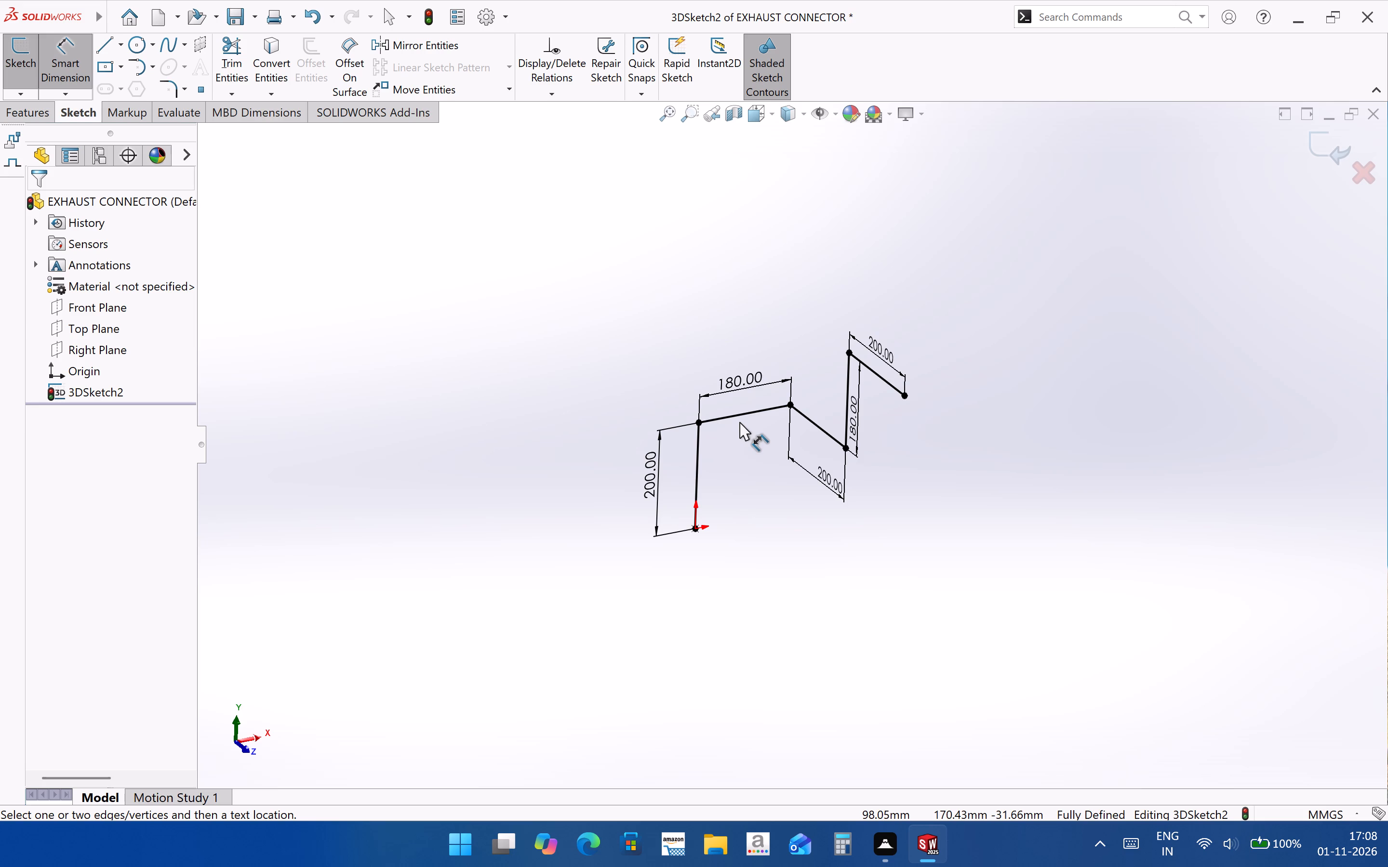
pyautogui.scroll(-1, 663, 463)
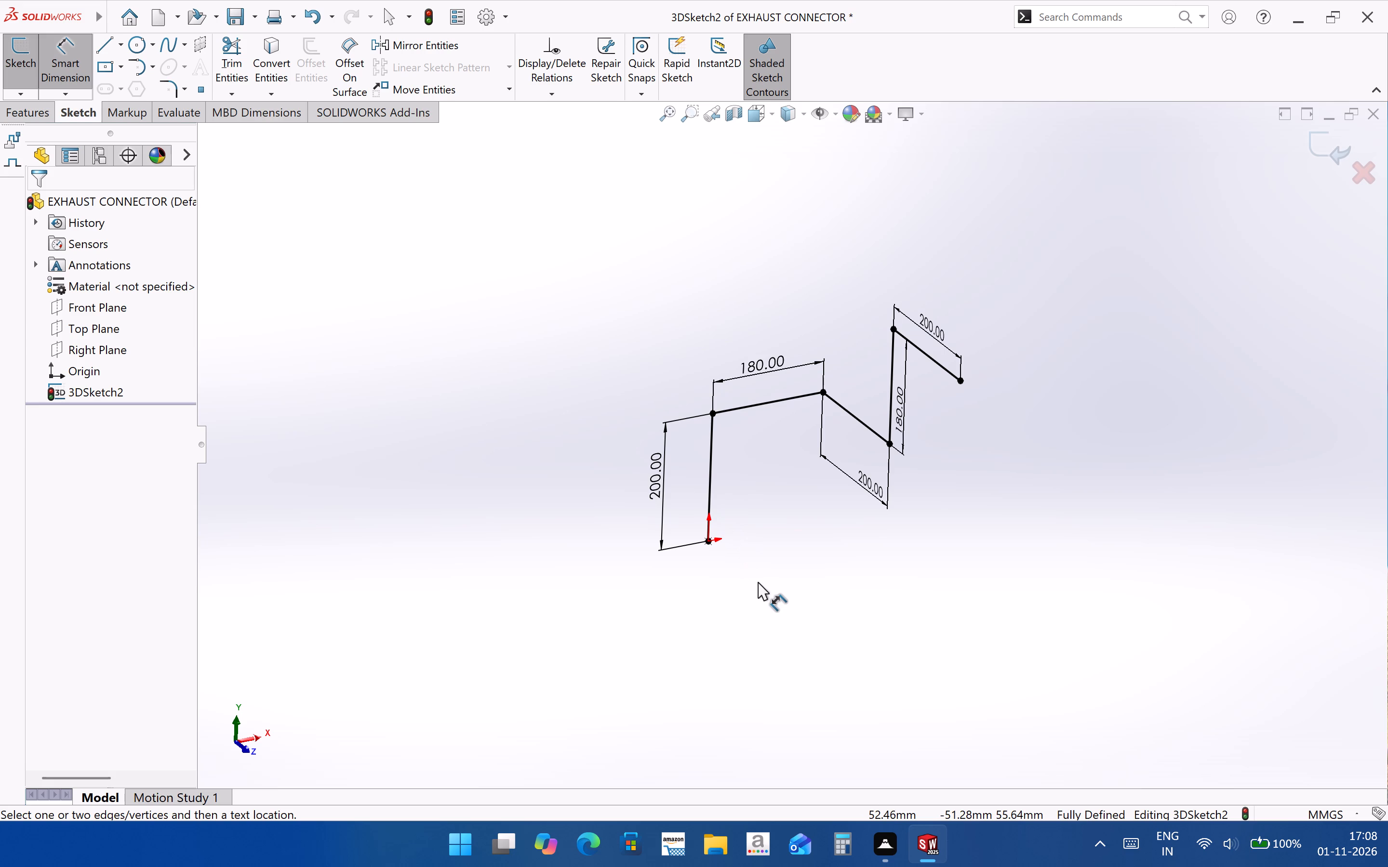
pyautogui.scroll(1, 748, 518)
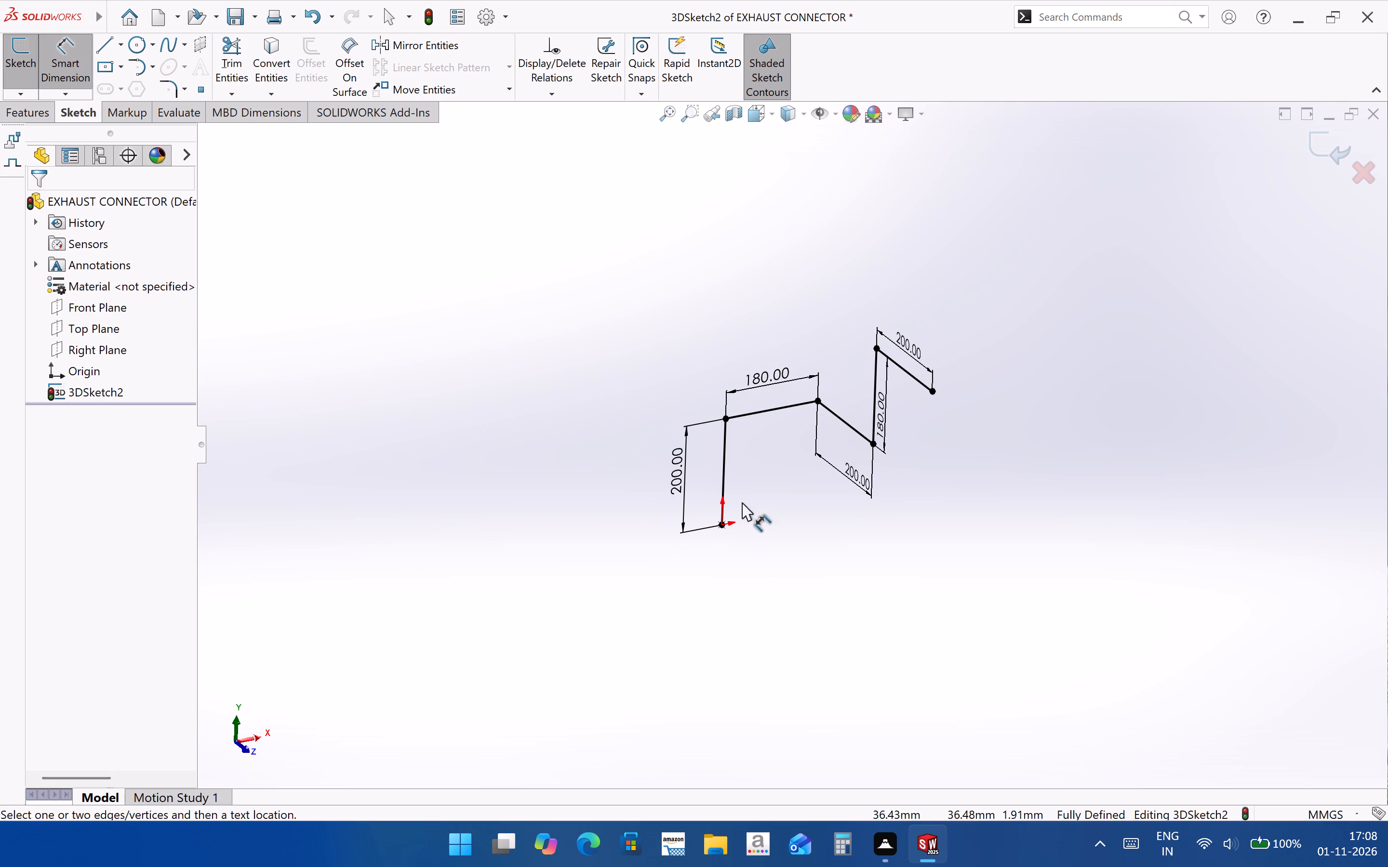
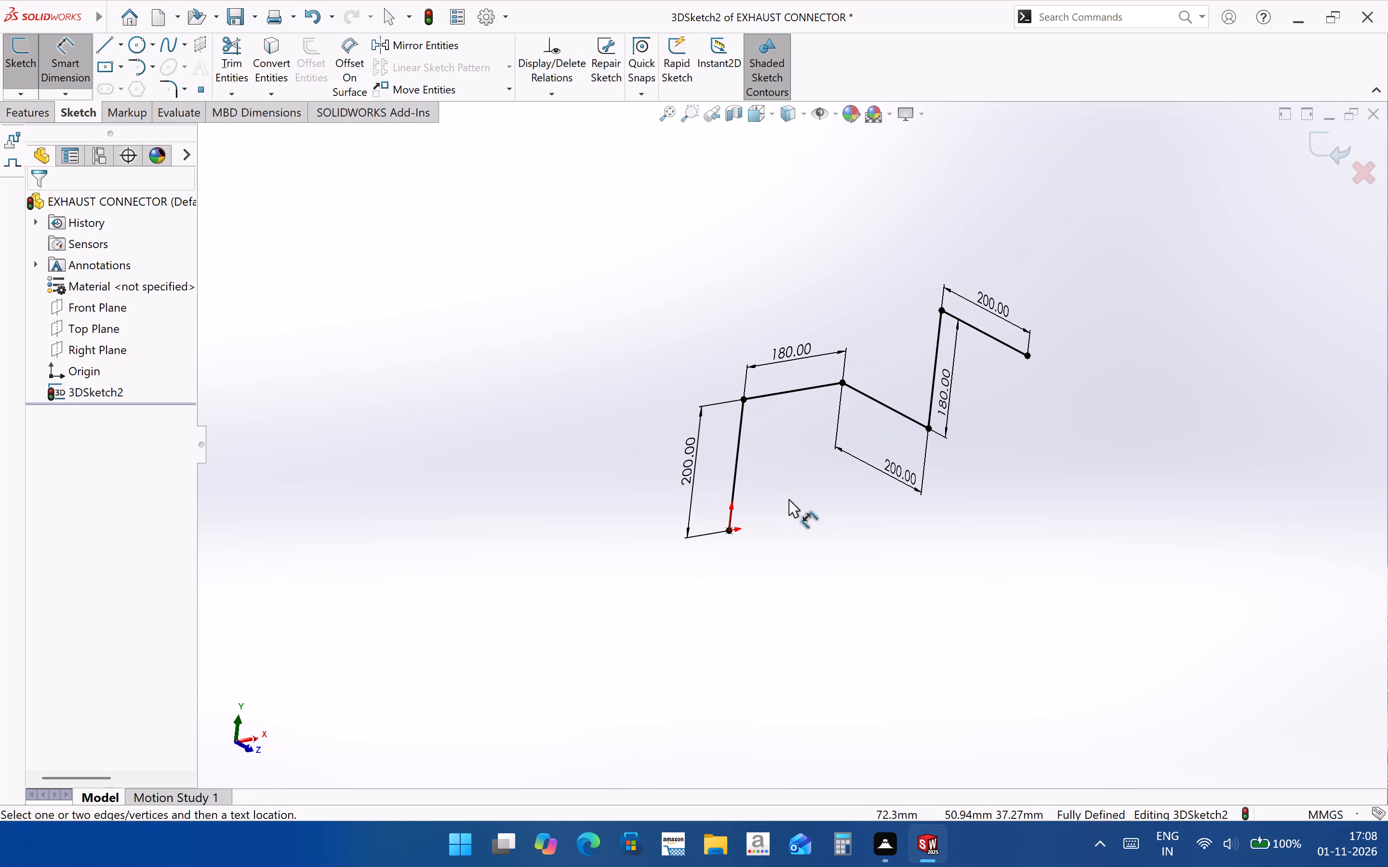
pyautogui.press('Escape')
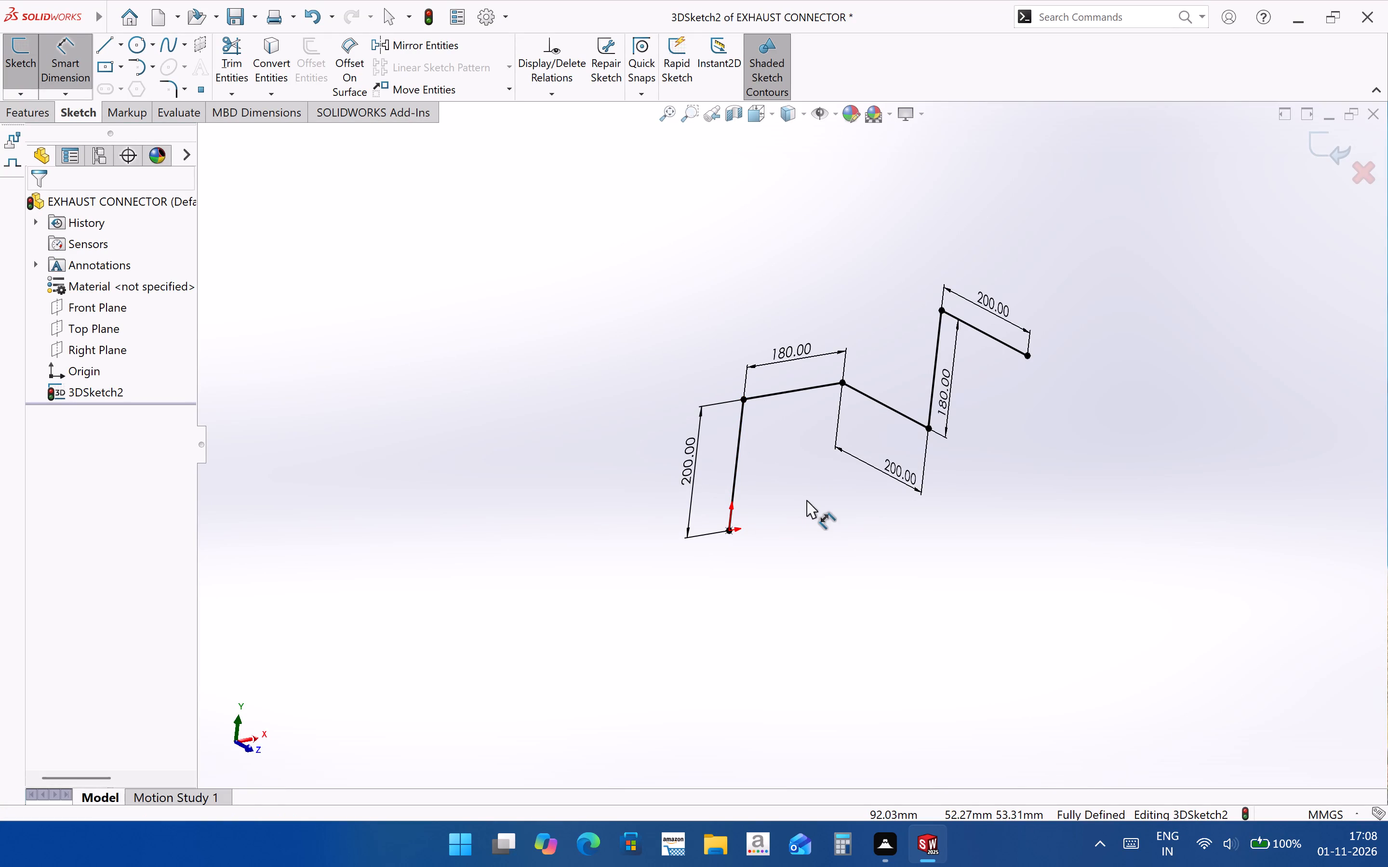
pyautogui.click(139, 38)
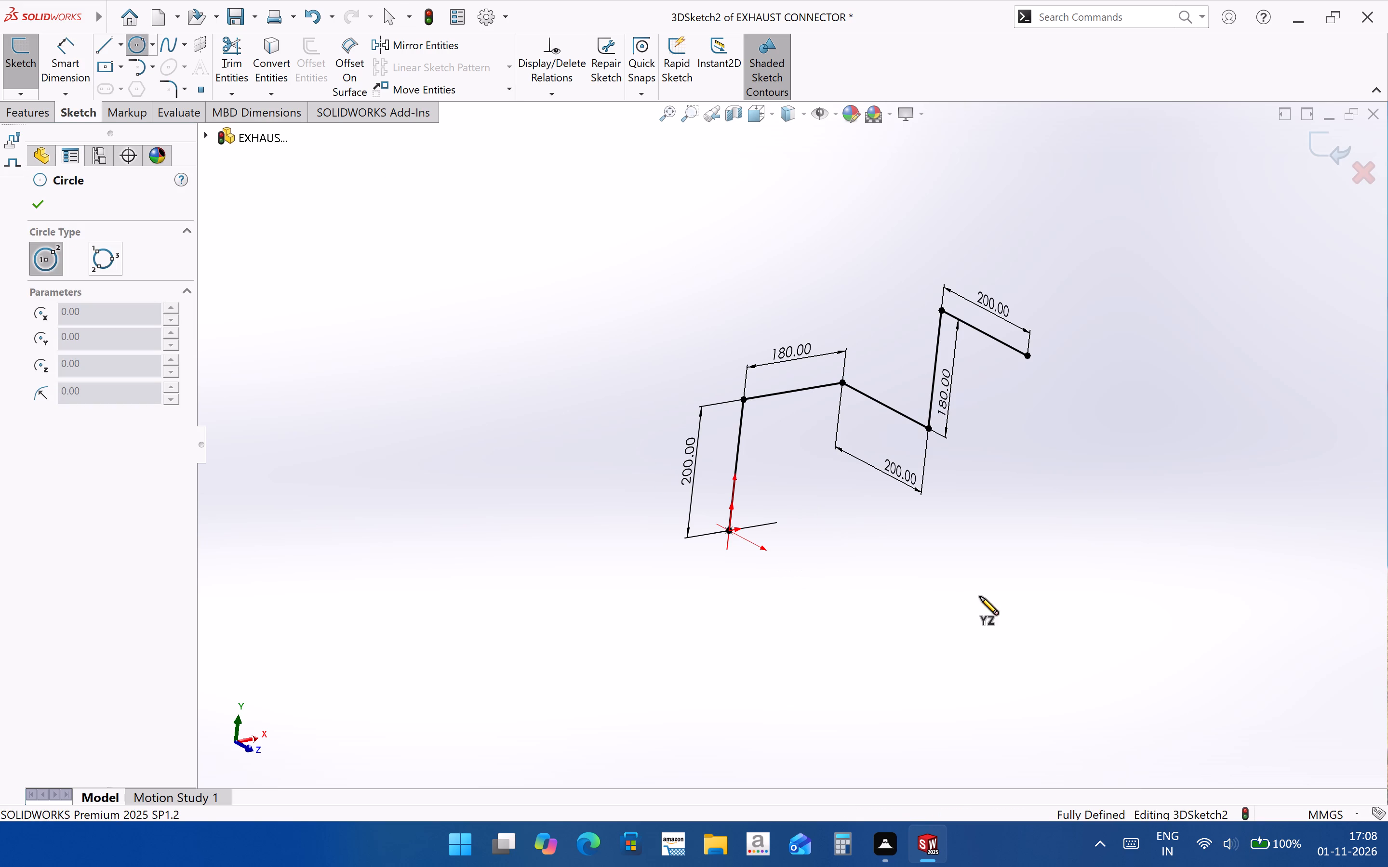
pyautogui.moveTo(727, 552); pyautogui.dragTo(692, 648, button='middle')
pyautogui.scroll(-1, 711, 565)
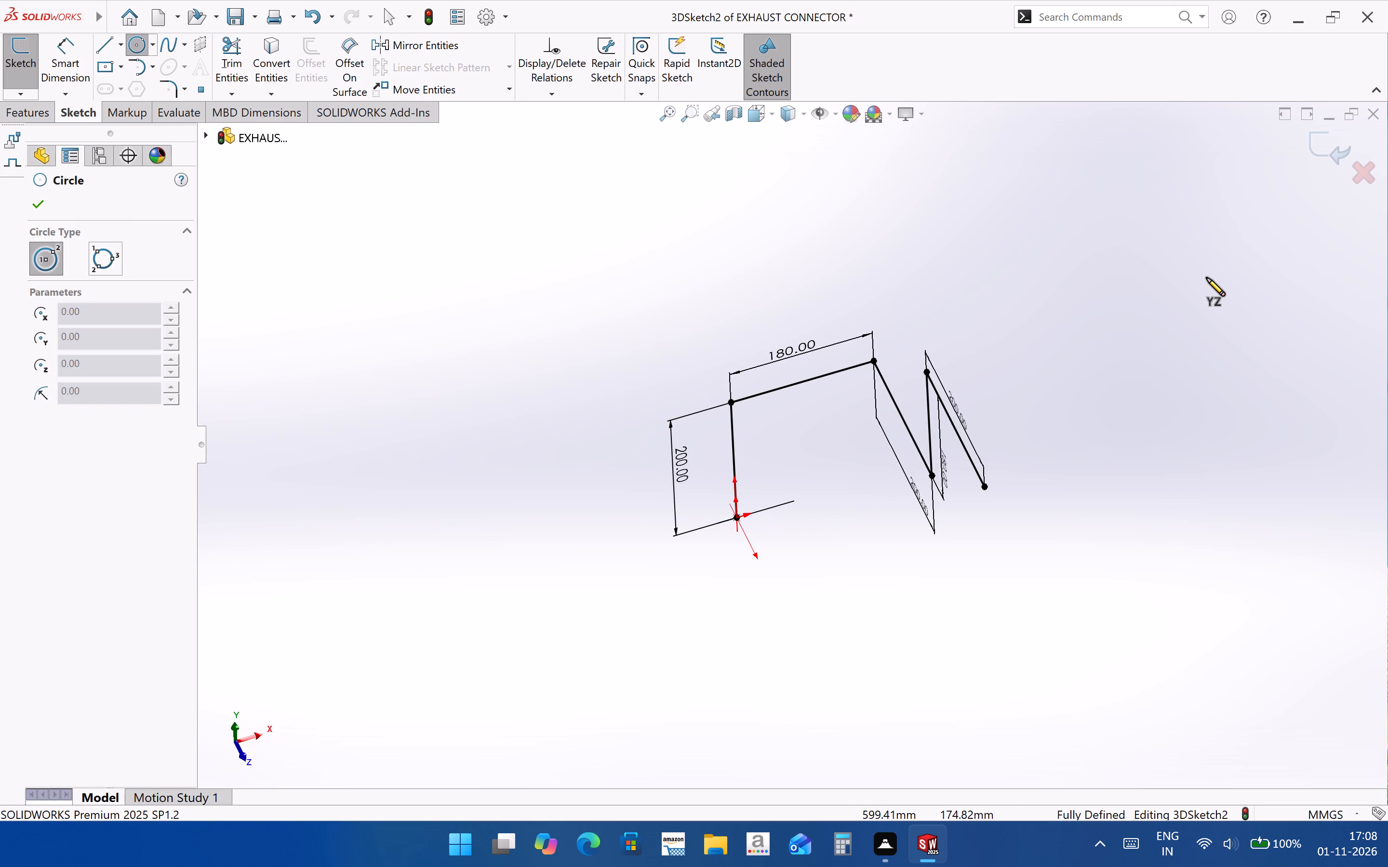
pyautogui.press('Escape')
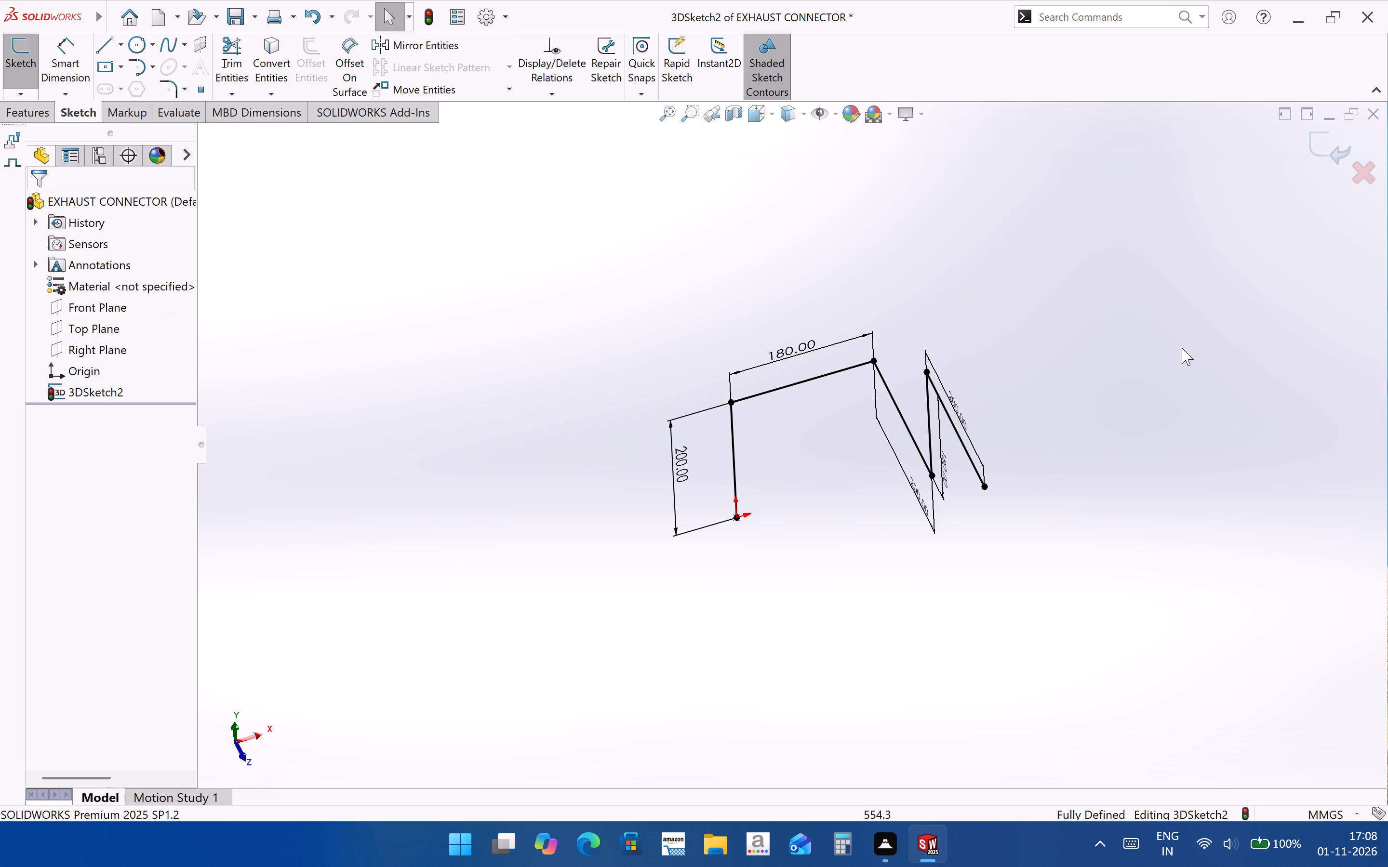
# Round all four corners of the 3D path with 50 mm sketch fillets.
pyautogui.moveTo(1135, 560); pyautogui.dragTo(1288, 394, button='middle')
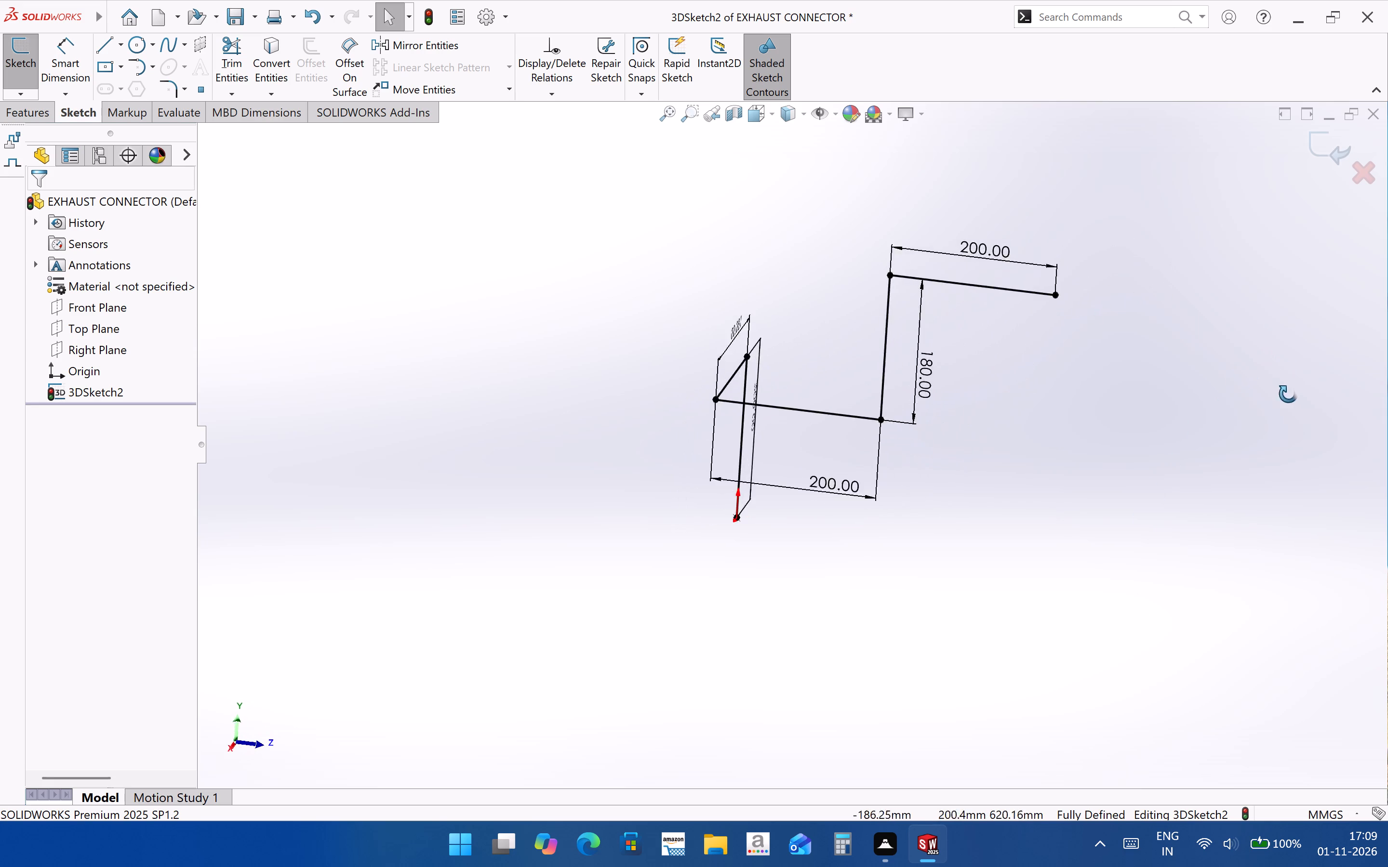
pyautogui.moveTo(1288, 394); pyautogui.dragTo(1210, 468, button='middle')
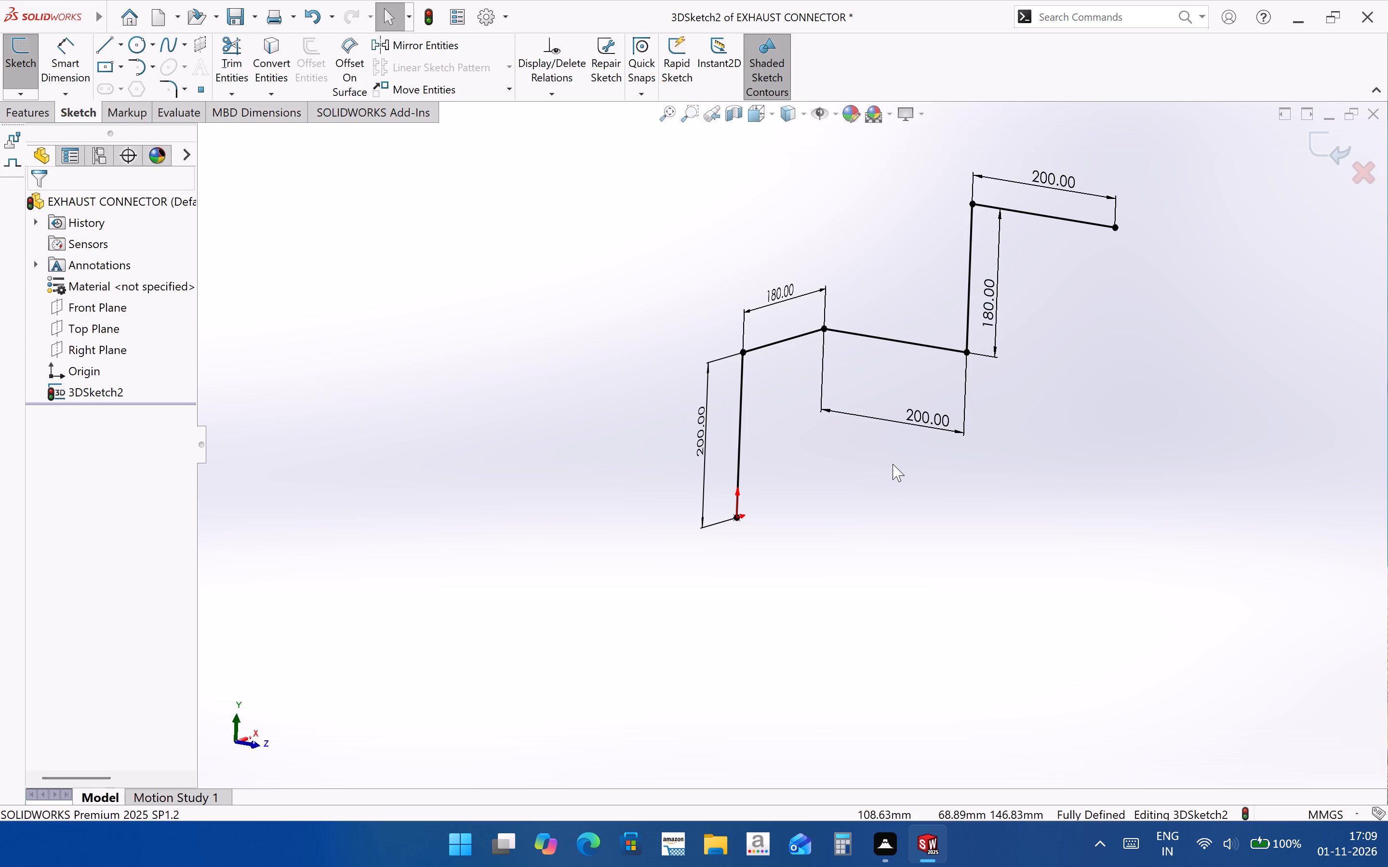
pyautogui.moveTo(870, 533); pyautogui.dragTo(839, 556, button='middle')
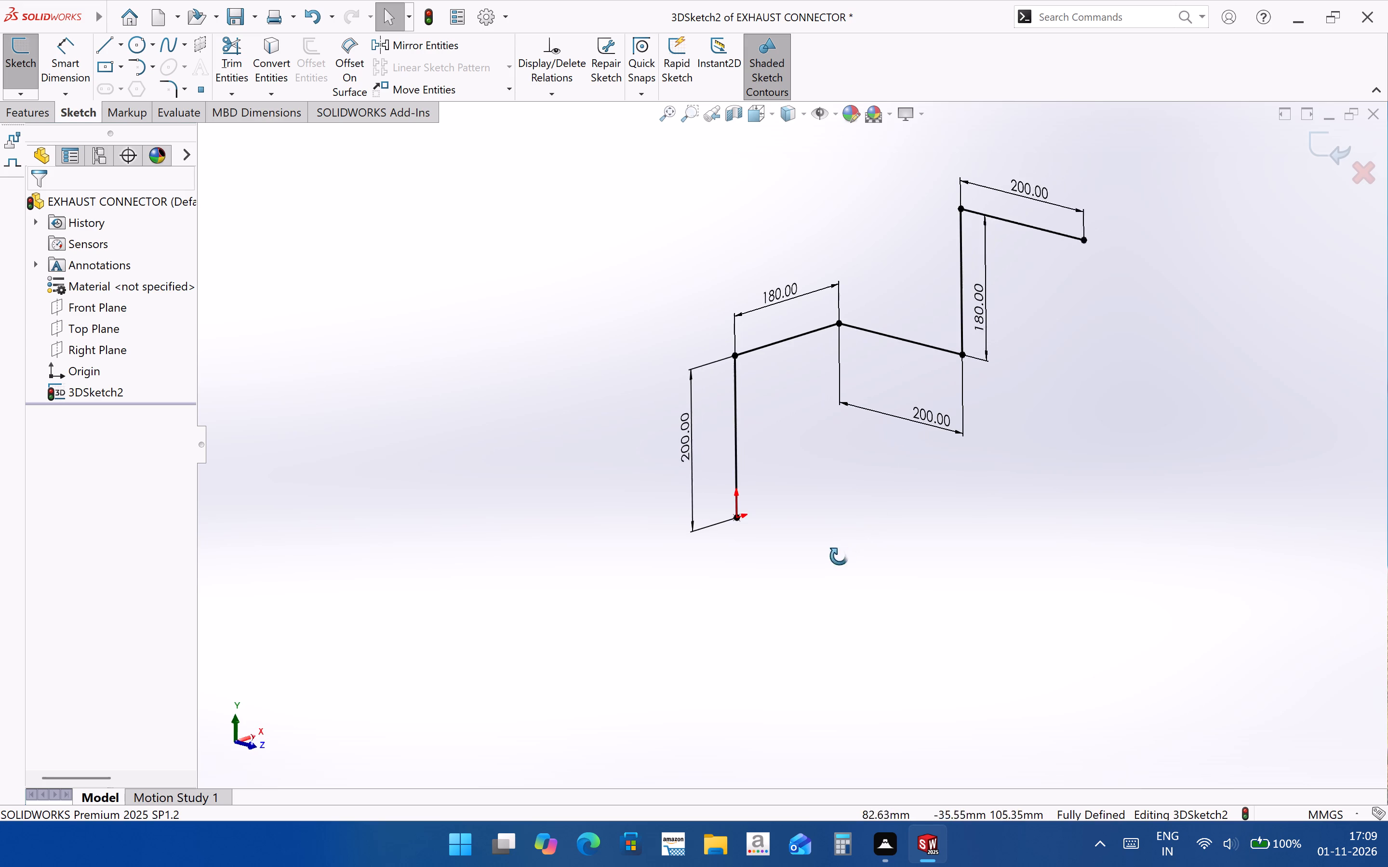
pyautogui.moveTo(839, 556); pyautogui.dragTo(899, 503, button='middle')
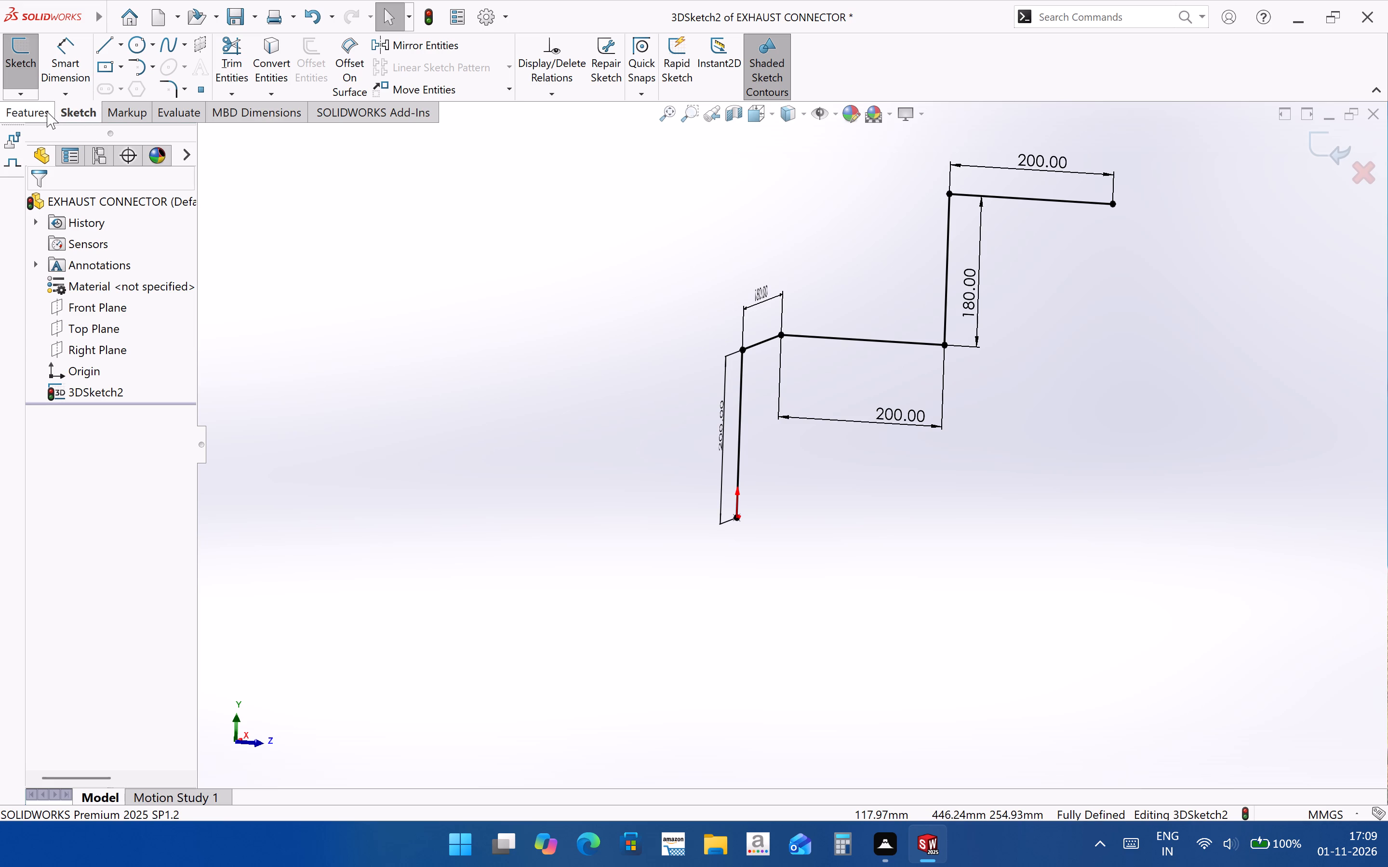
pyautogui.scroll(2, 700, 499)
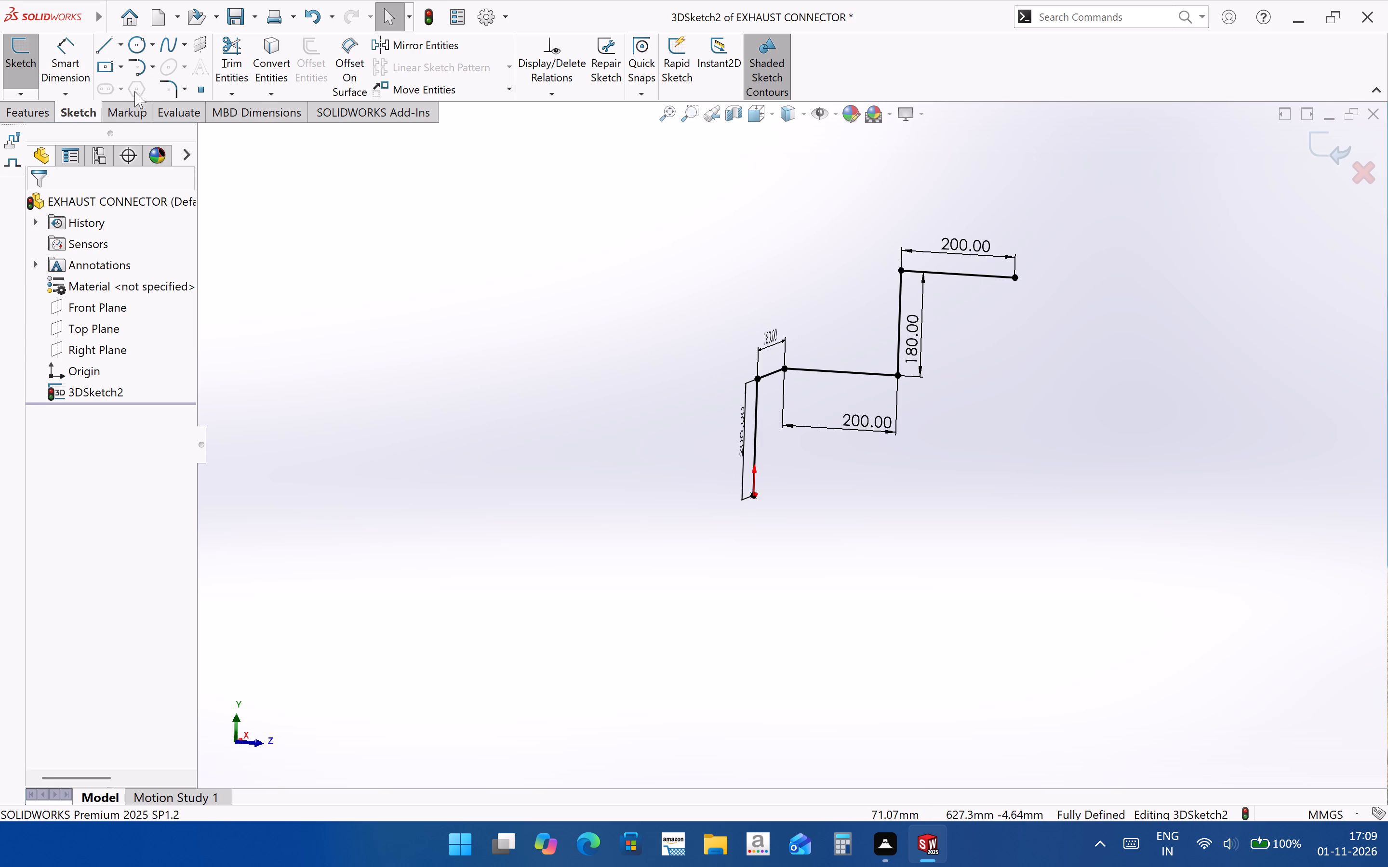
pyautogui.click(160, 90)
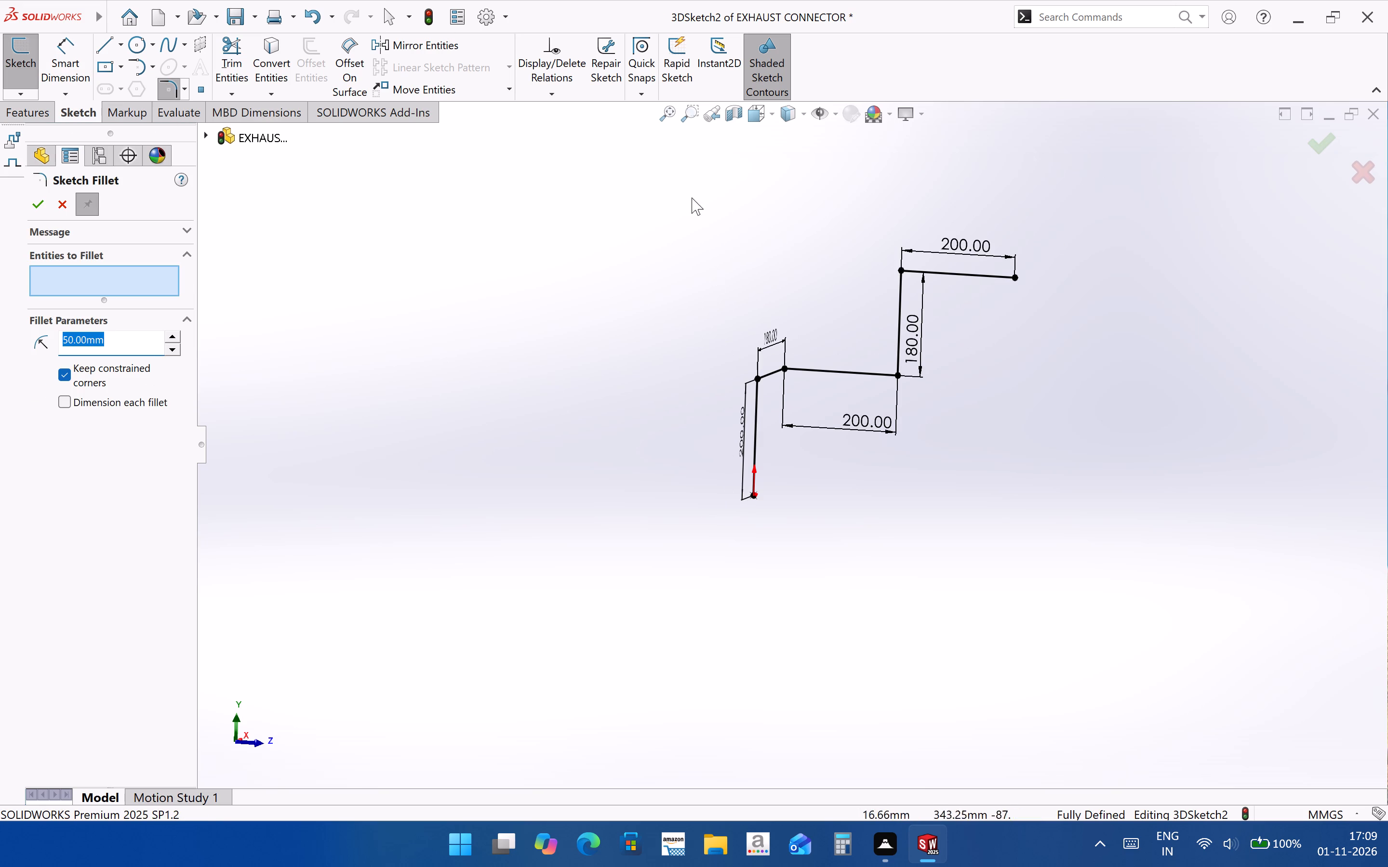
pyautogui.moveTo(640, 165); pyautogui.dragTo(1160, 600)
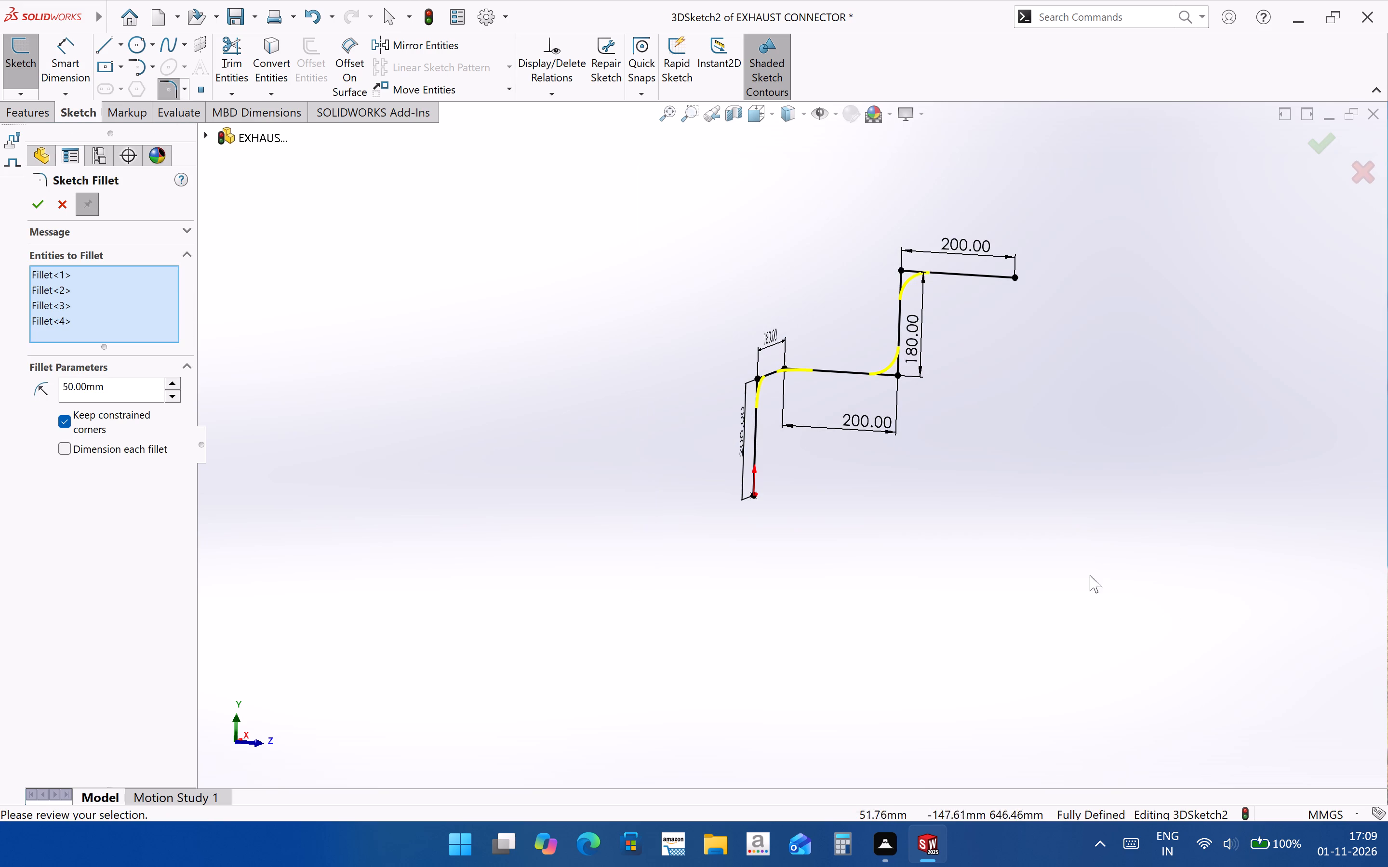
pyautogui.scroll(-2, 914, 392)
pyautogui.moveTo(863, 470); pyautogui.dragTo(799, 465, button='middle')
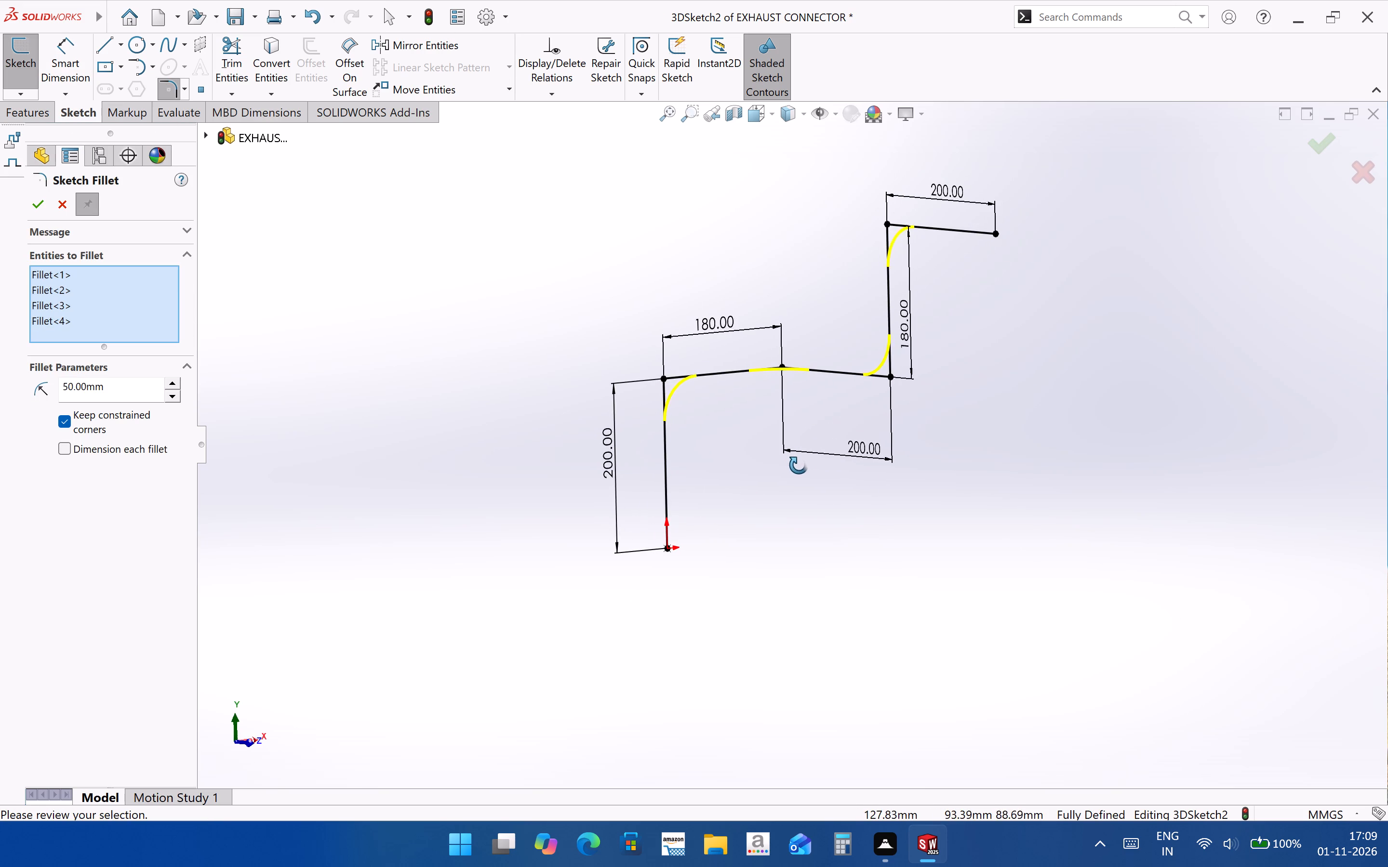
pyautogui.moveTo(799, 465); pyautogui.dragTo(808, 466, button='middle')
pyautogui.scroll(-2, 852, 421)
pyautogui.moveTo(853, 423); pyautogui.dragTo(949, 469, button='middle')
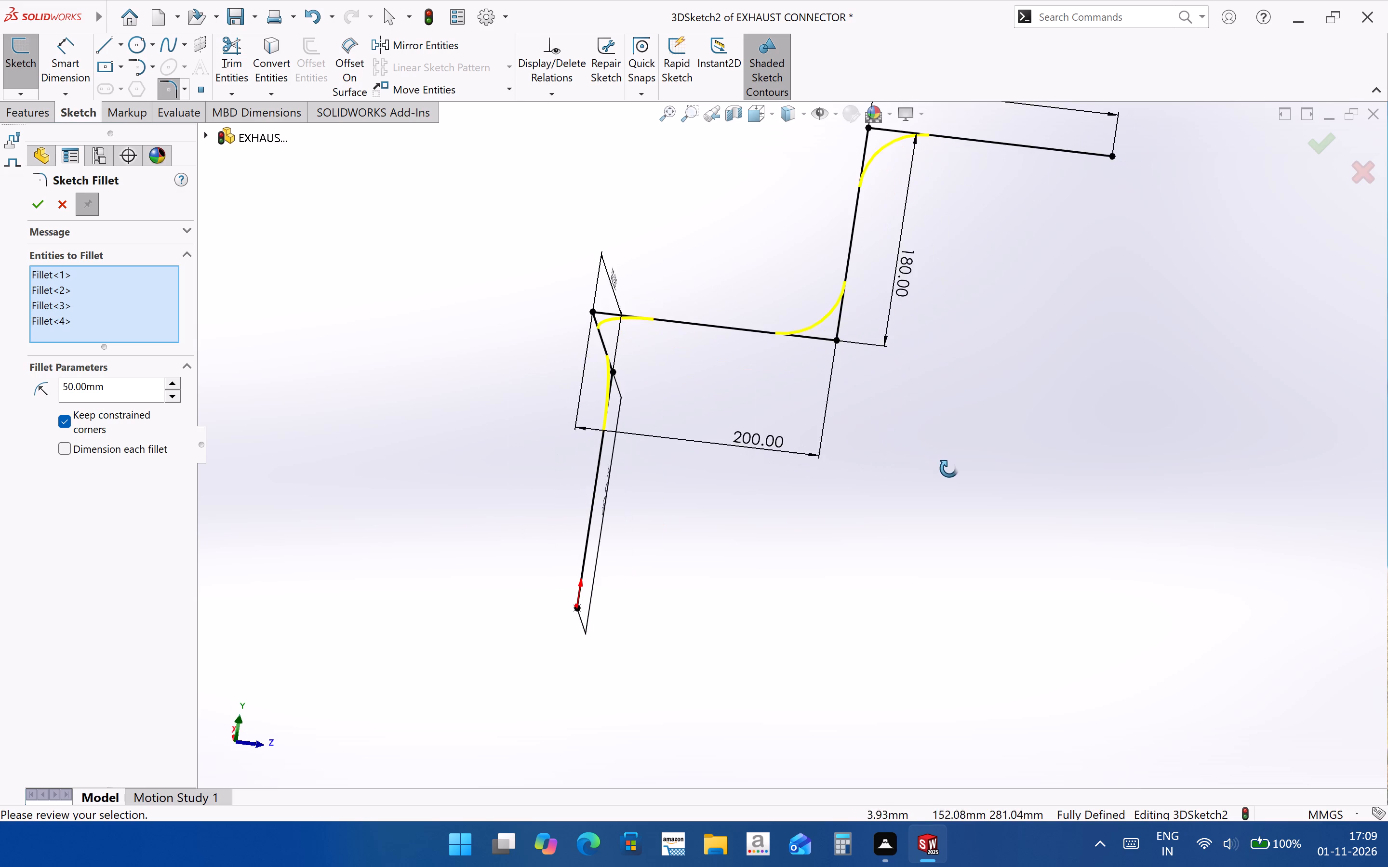
pyautogui.moveTo(949, 469); pyautogui.dragTo(948, 456, button='middle')
pyautogui.click(1316, 150)
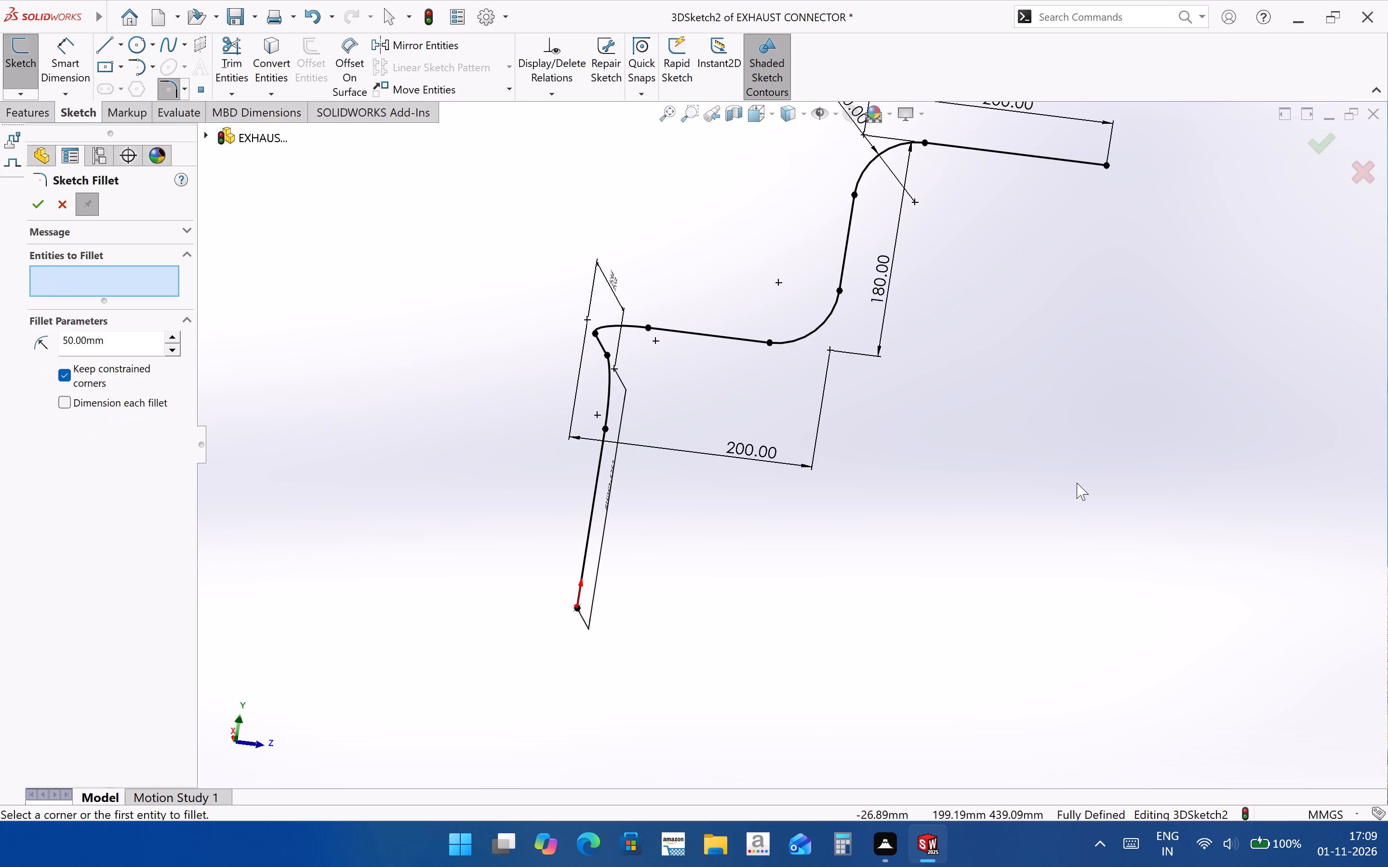
pyautogui.click(1065, 486)
# Check the rounded path from several angles, finish filleting and exit the 3D sketch.
pyautogui.moveTo(773, 498); pyautogui.dragTo(709, 484, button='middle')
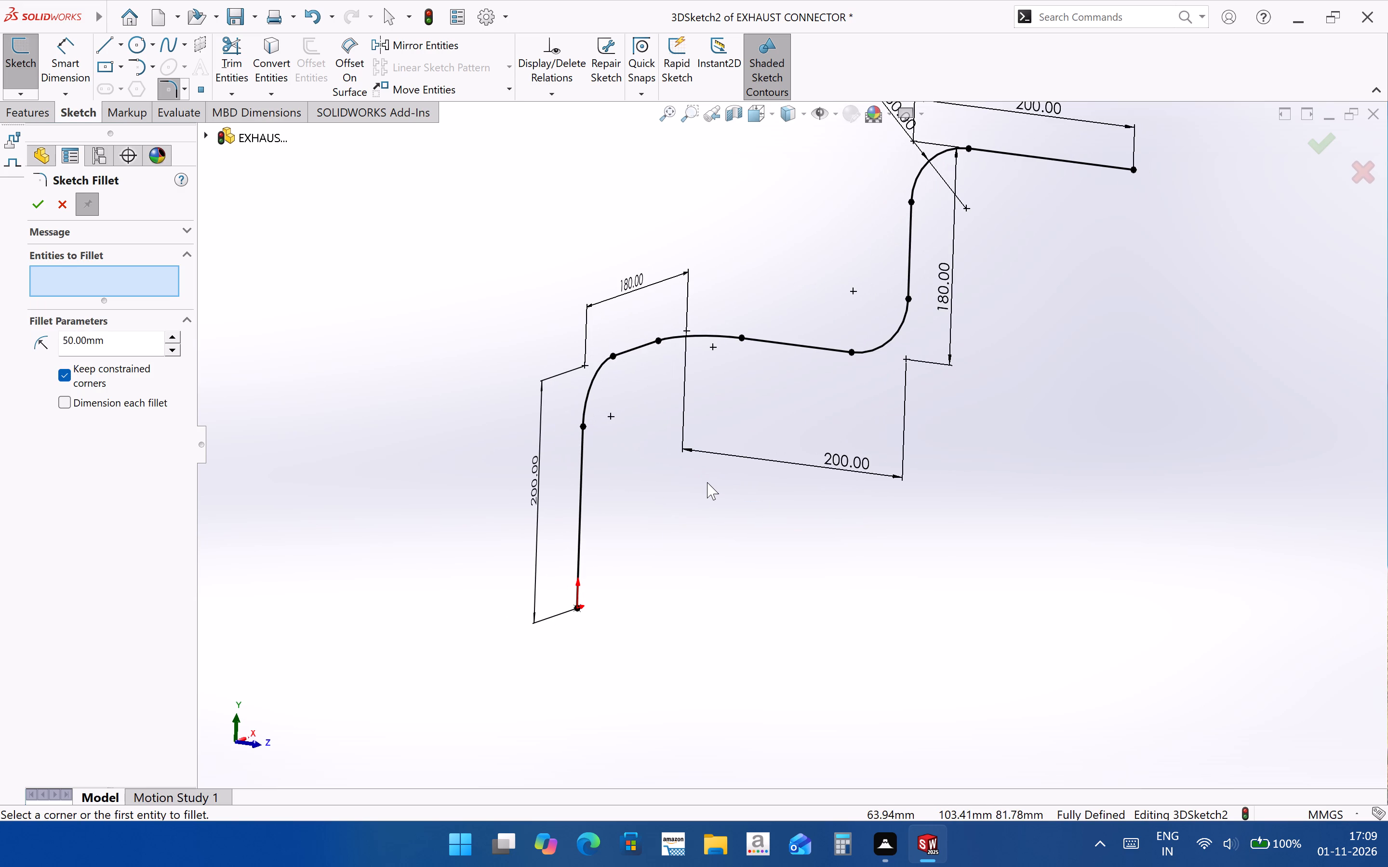
pyautogui.scroll(1, 620, 507)
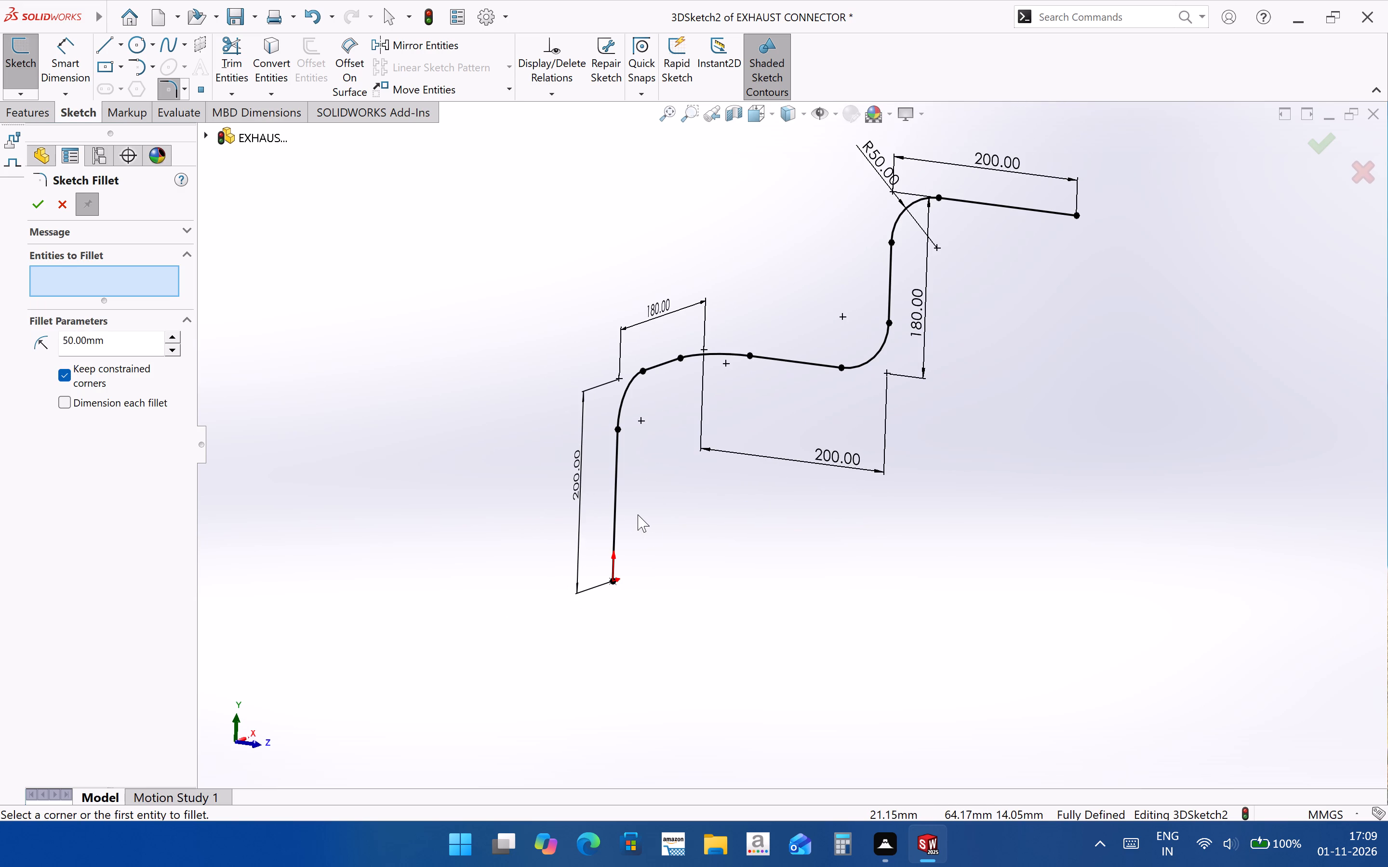
pyautogui.scroll(2, 635, 514)
pyautogui.moveTo(630, 512); pyautogui.dragTo(623, 518, button='middle')
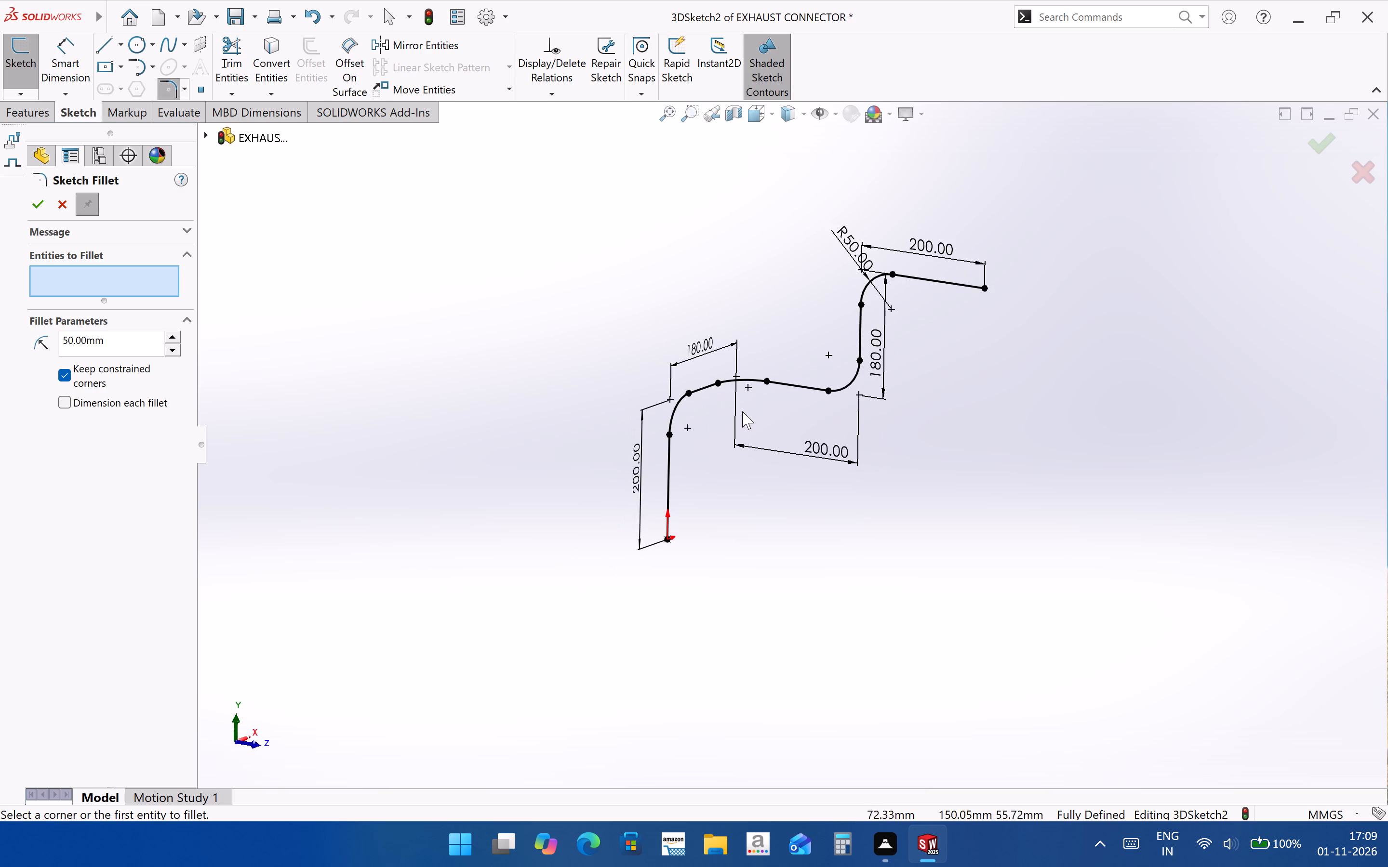
pyautogui.scroll(-3, 742, 411)
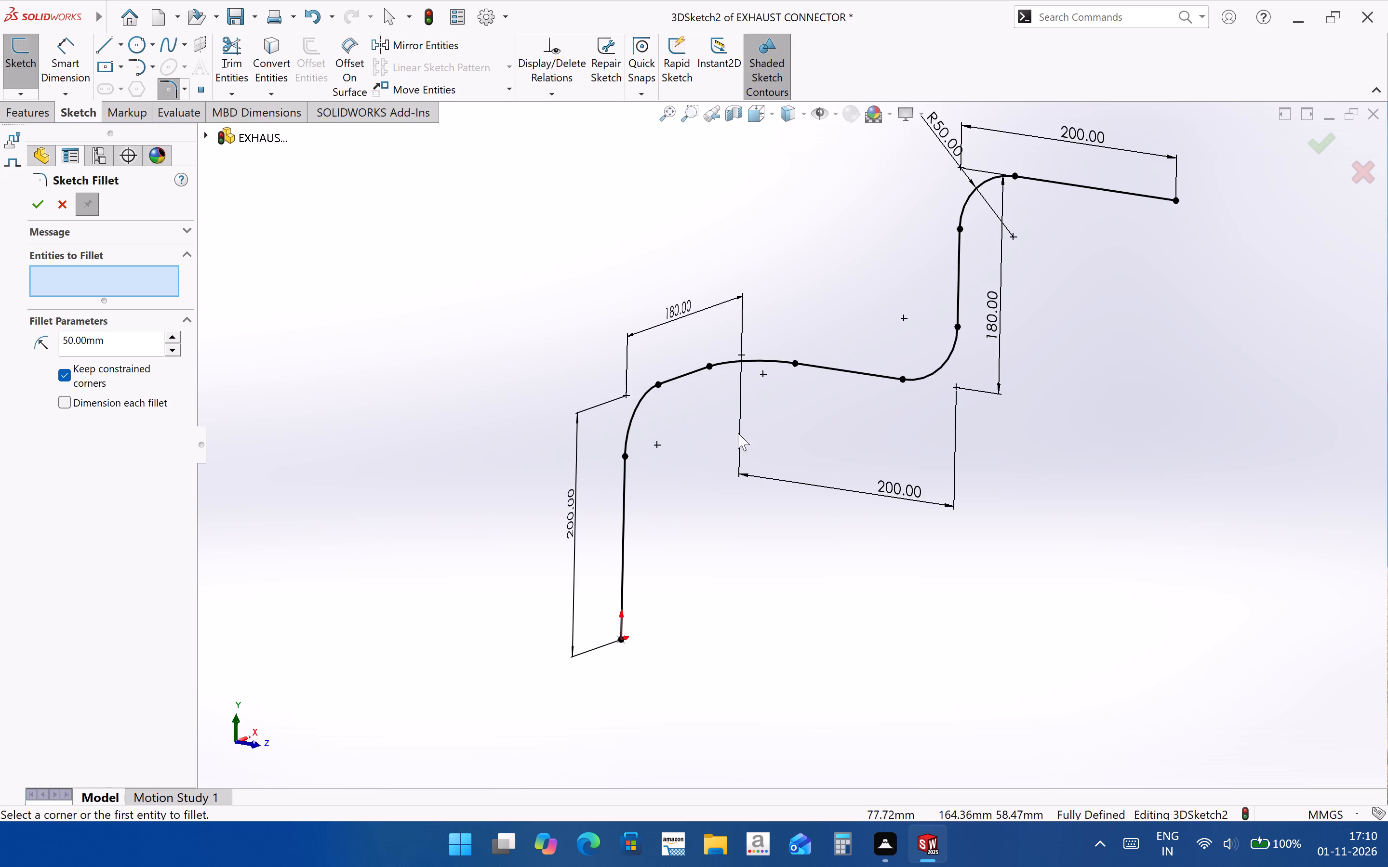
pyautogui.moveTo(741, 436); pyautogui.dragTo(832, 460, button='middle')
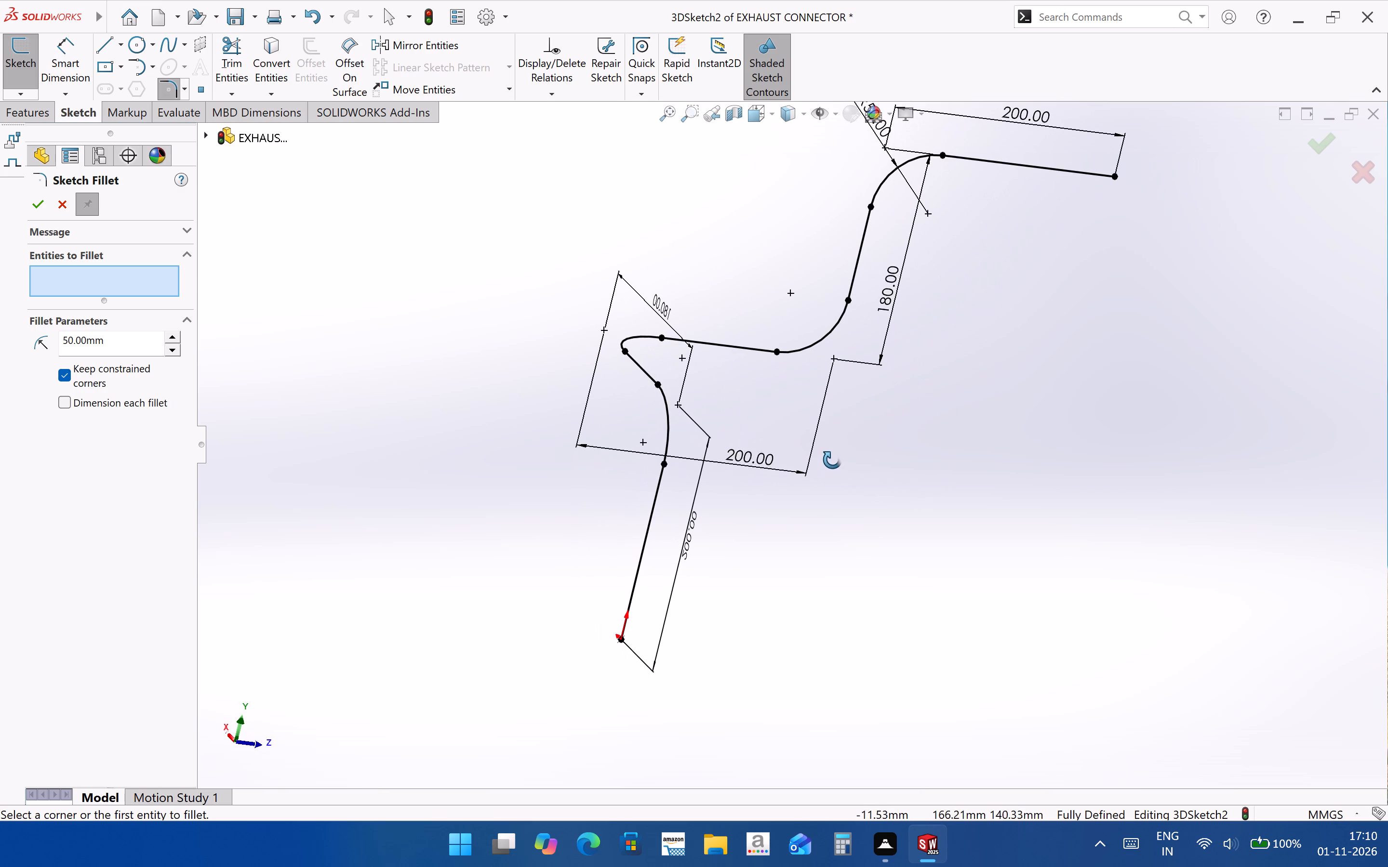
pyautogui.moveTo(832, 460); pyautogui.dragTo(783, 413, button='middle')
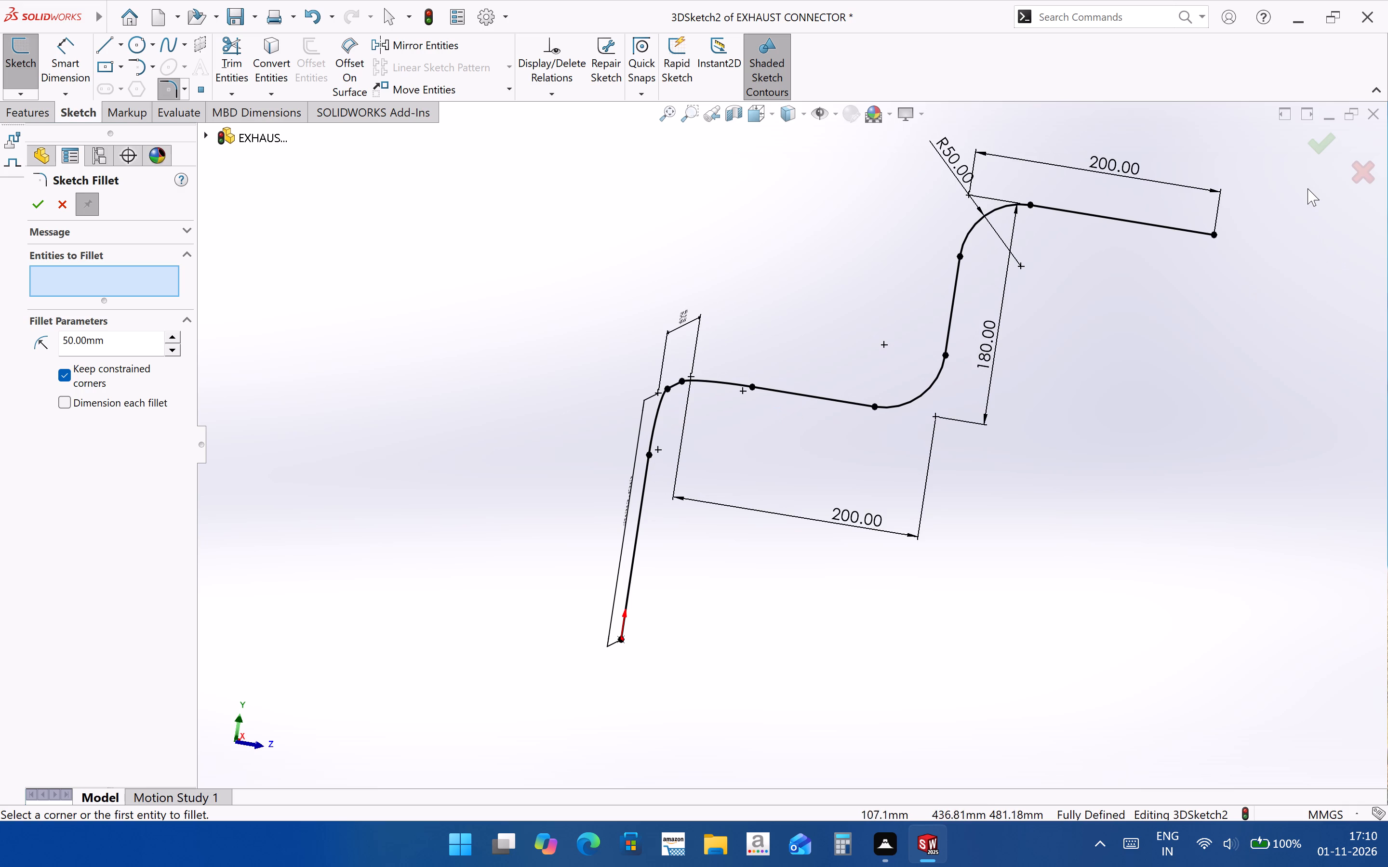
pyautogui.click(1315, 147)
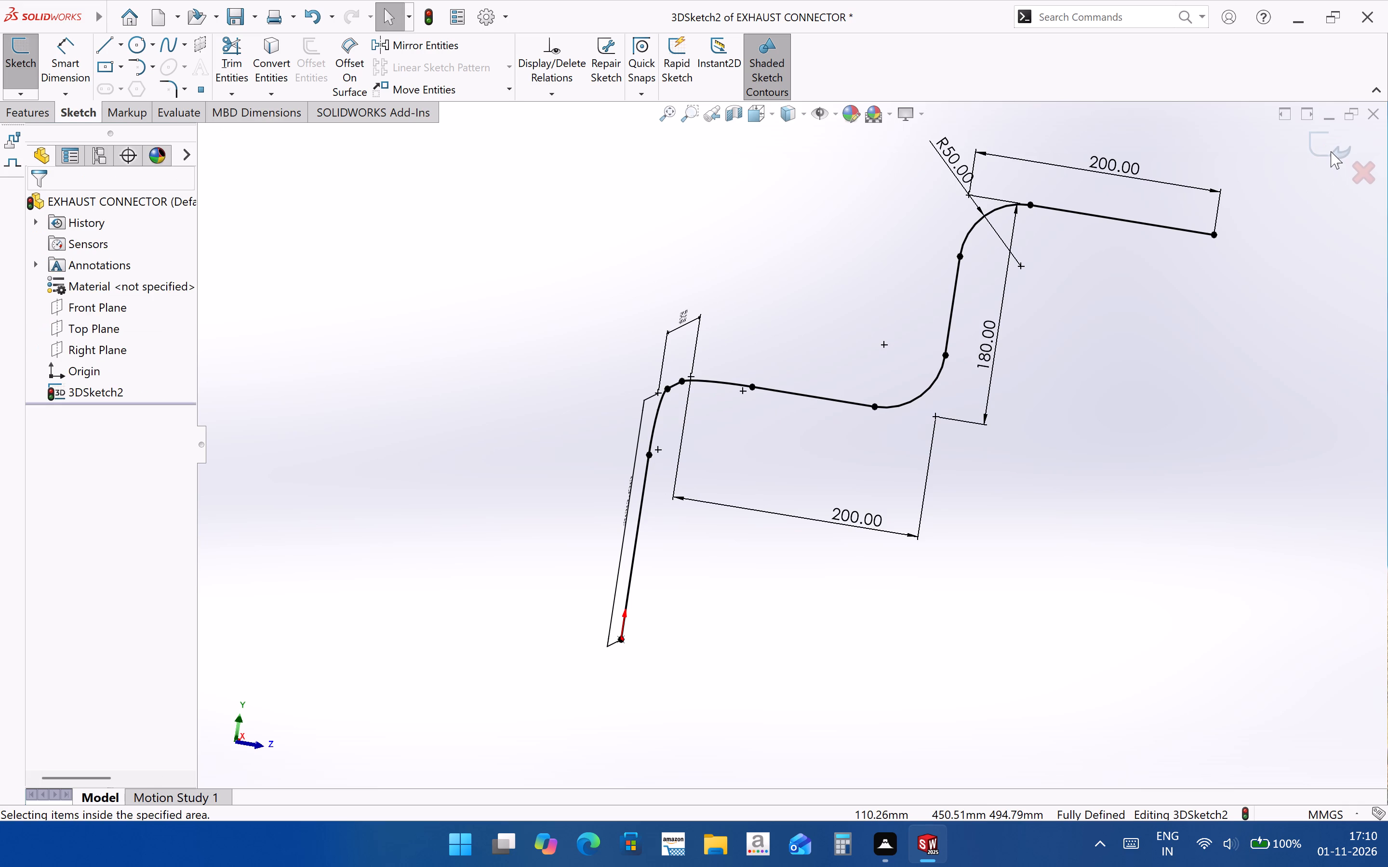
pyautogui.click(1331, 151)
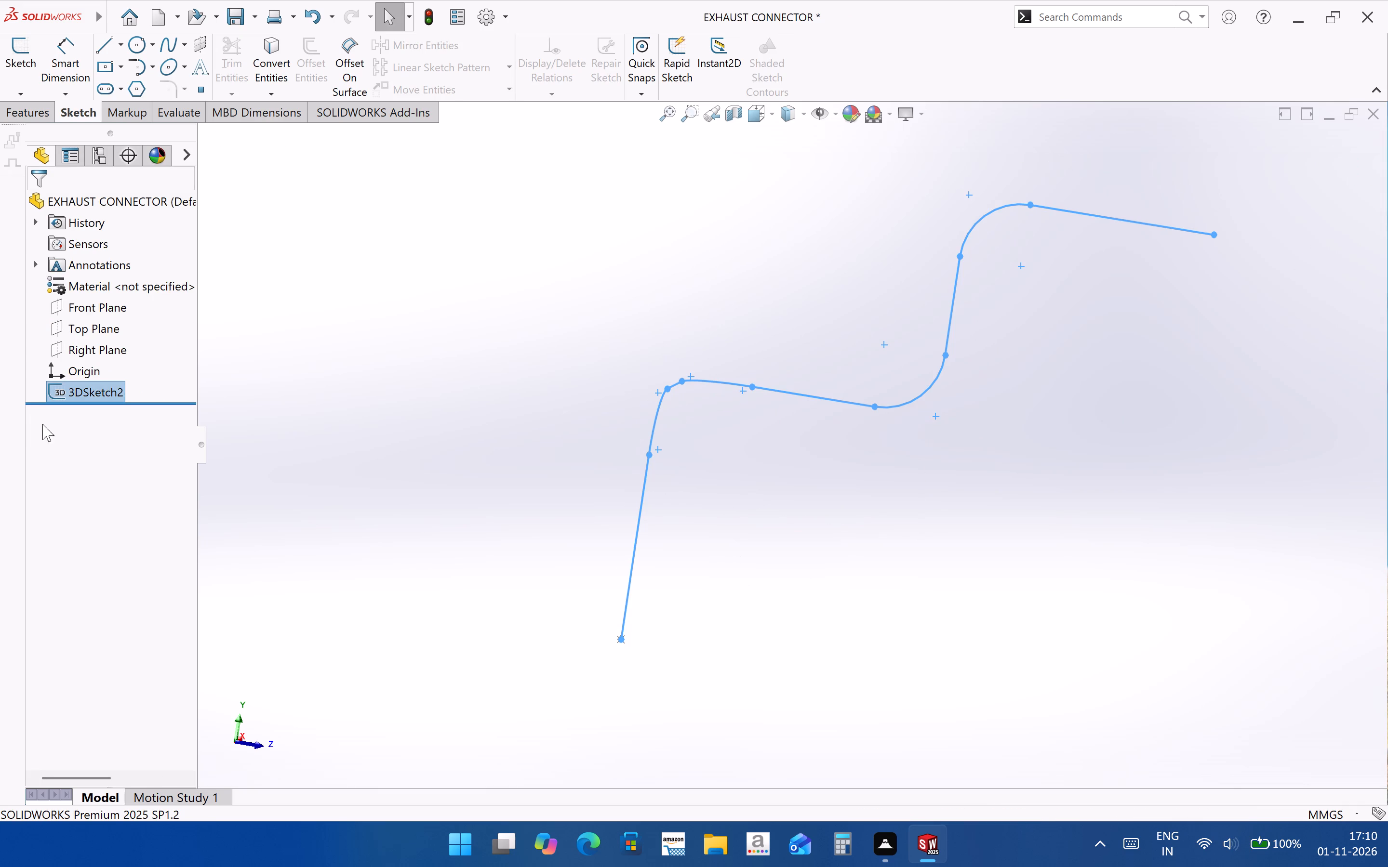
# Set up a boss sweep along the 3D path using a circular profile of 75 mm diameter.
pyautogui.click(37, 115)
pyautogui.click(172, 46)
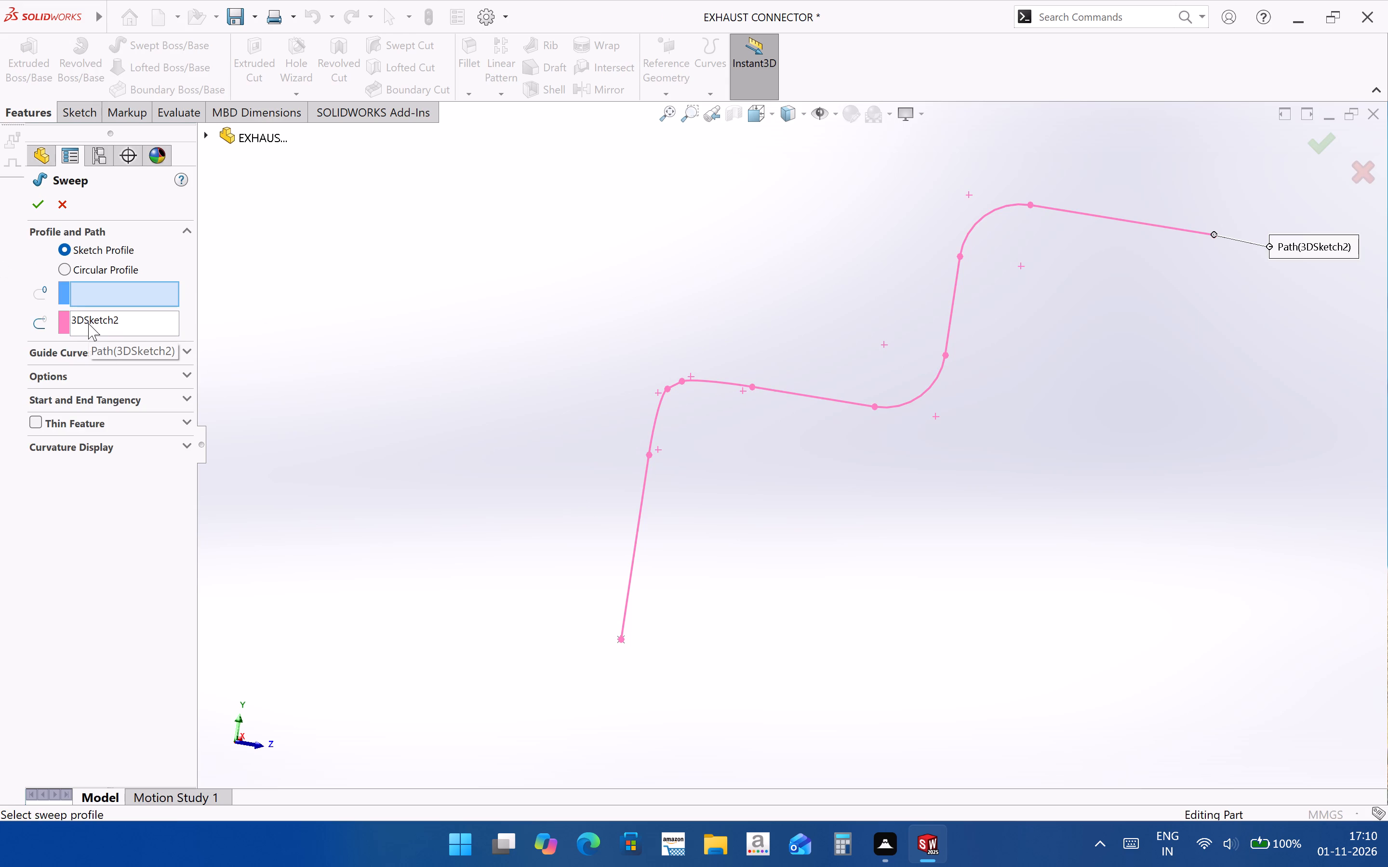
pyautogui.click(109, 270)
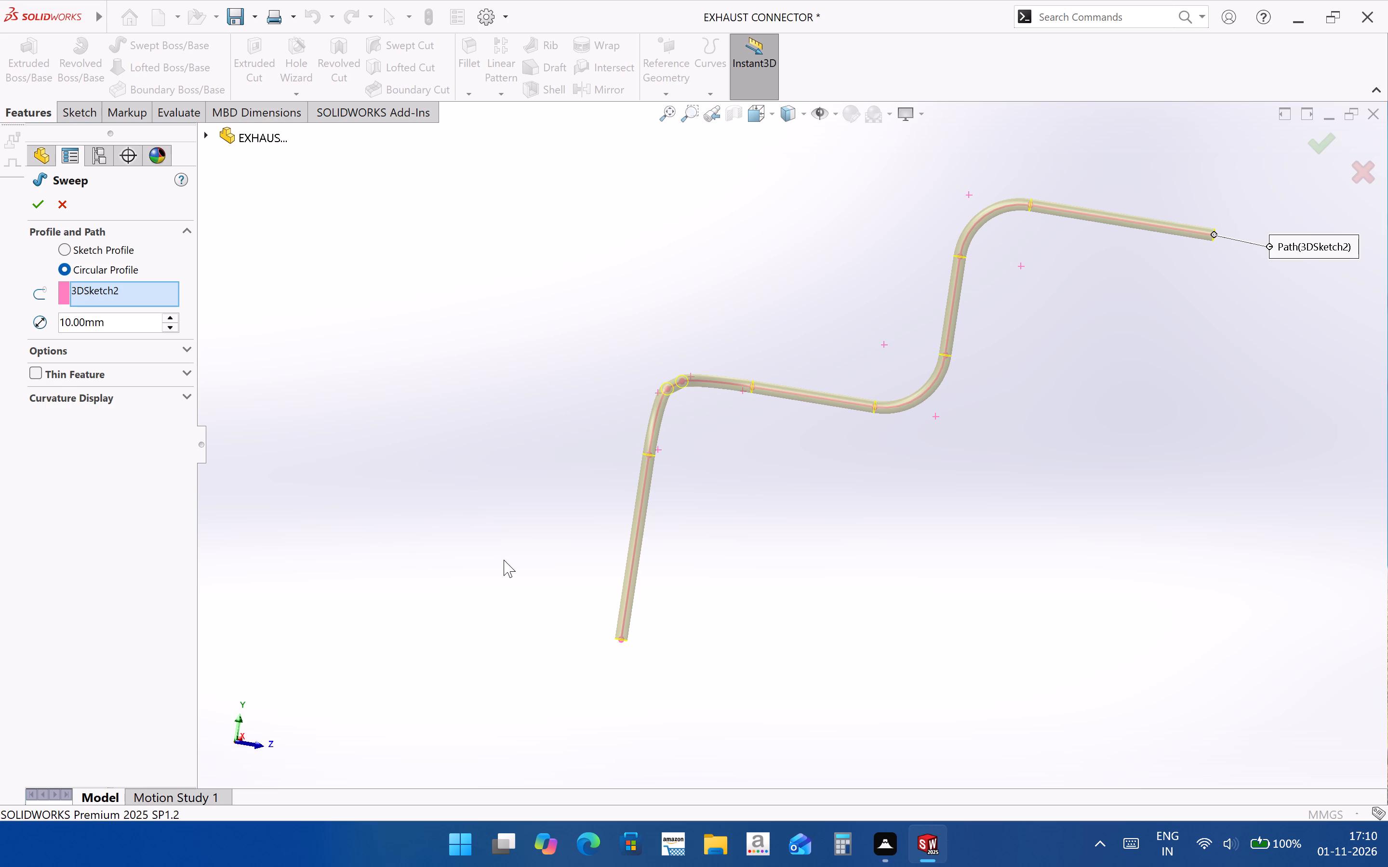
pyautogui.moveTo(577, 565); pyautogui.dragTo(605, 568, button='middle')
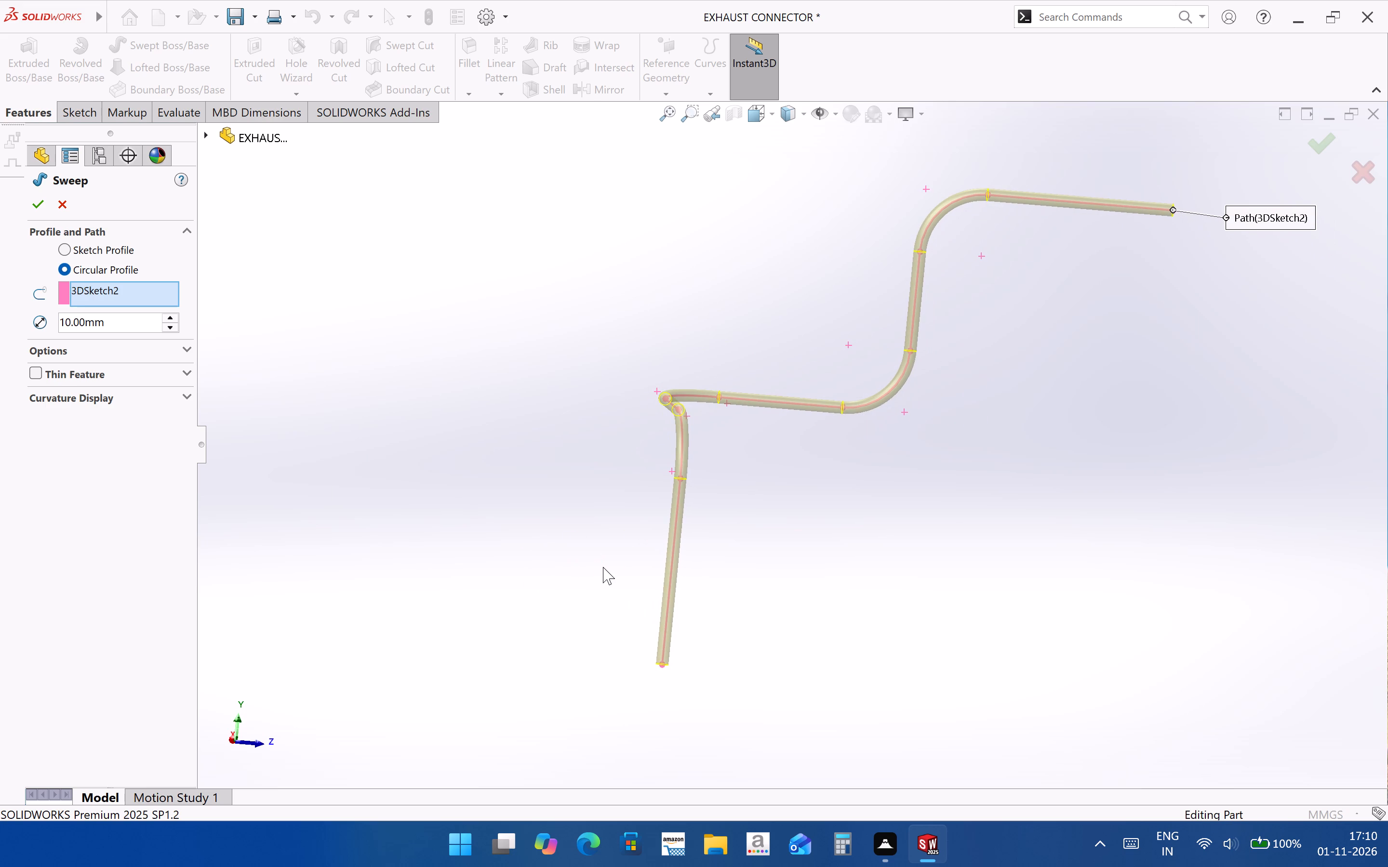
pyautogui.moveTo(133, 324); pyautogui.dragTo(0, 310)
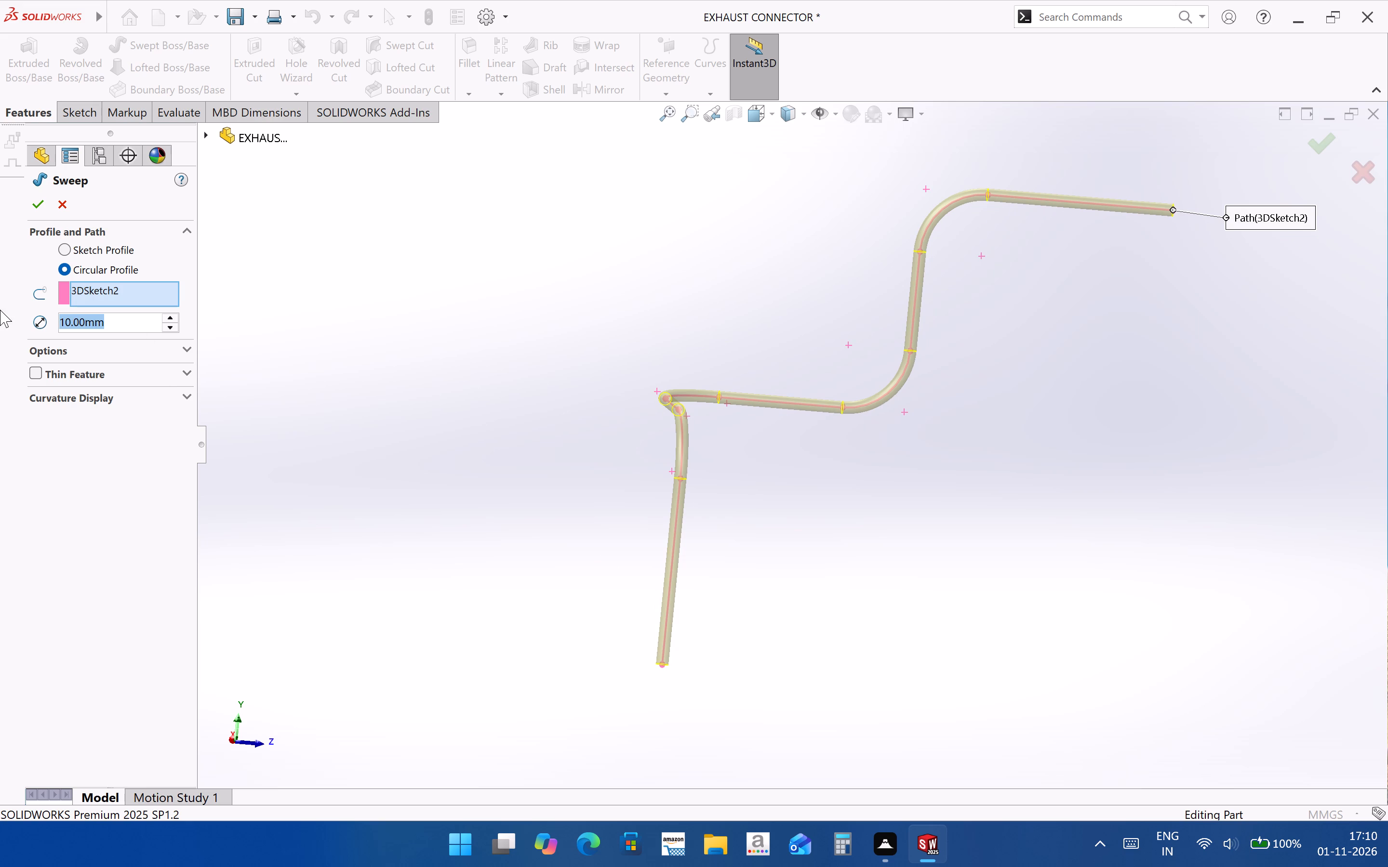
pyautogui.press('BackSpace')
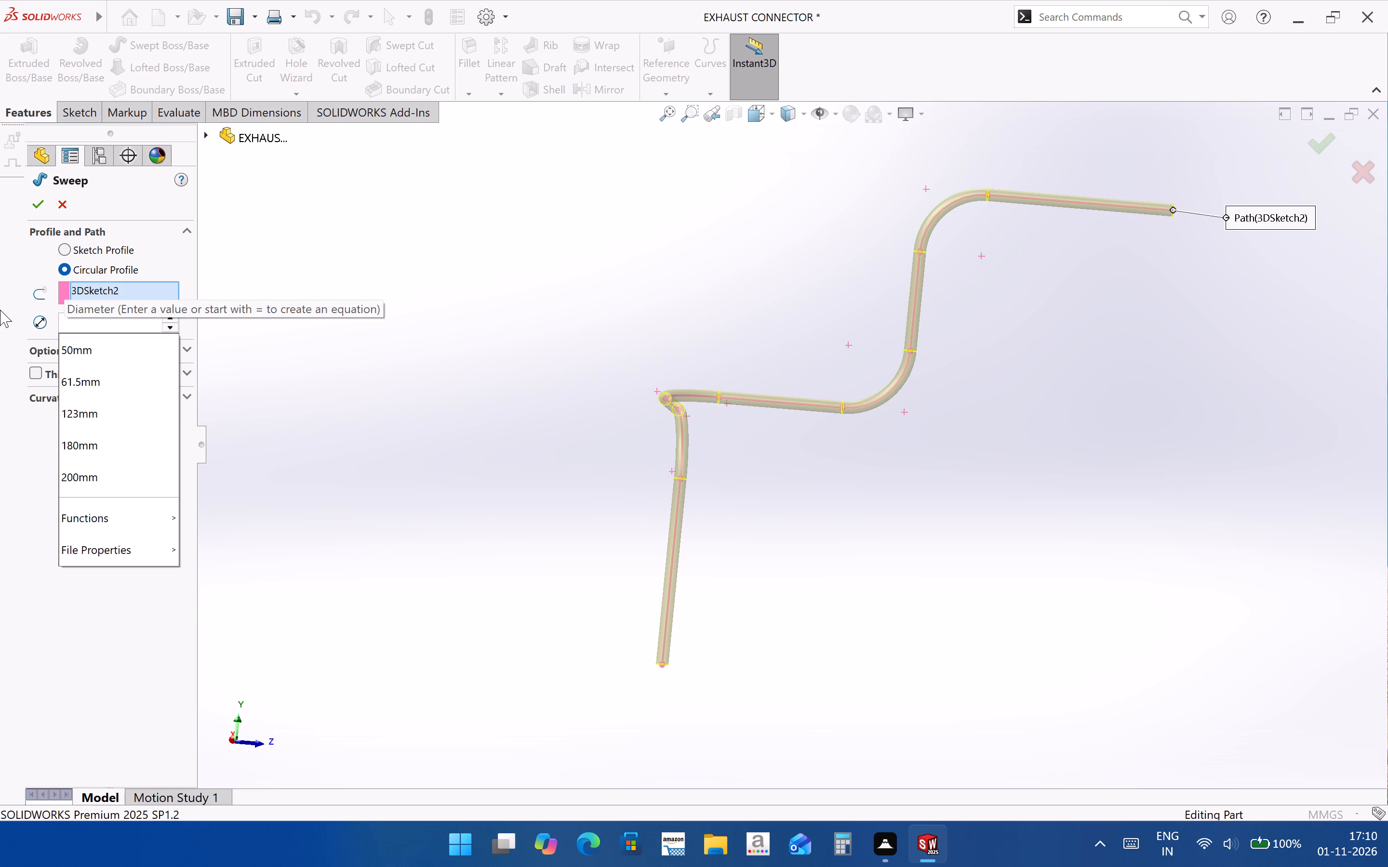
pyautogui.write('75')
pyautogui.press('Return')
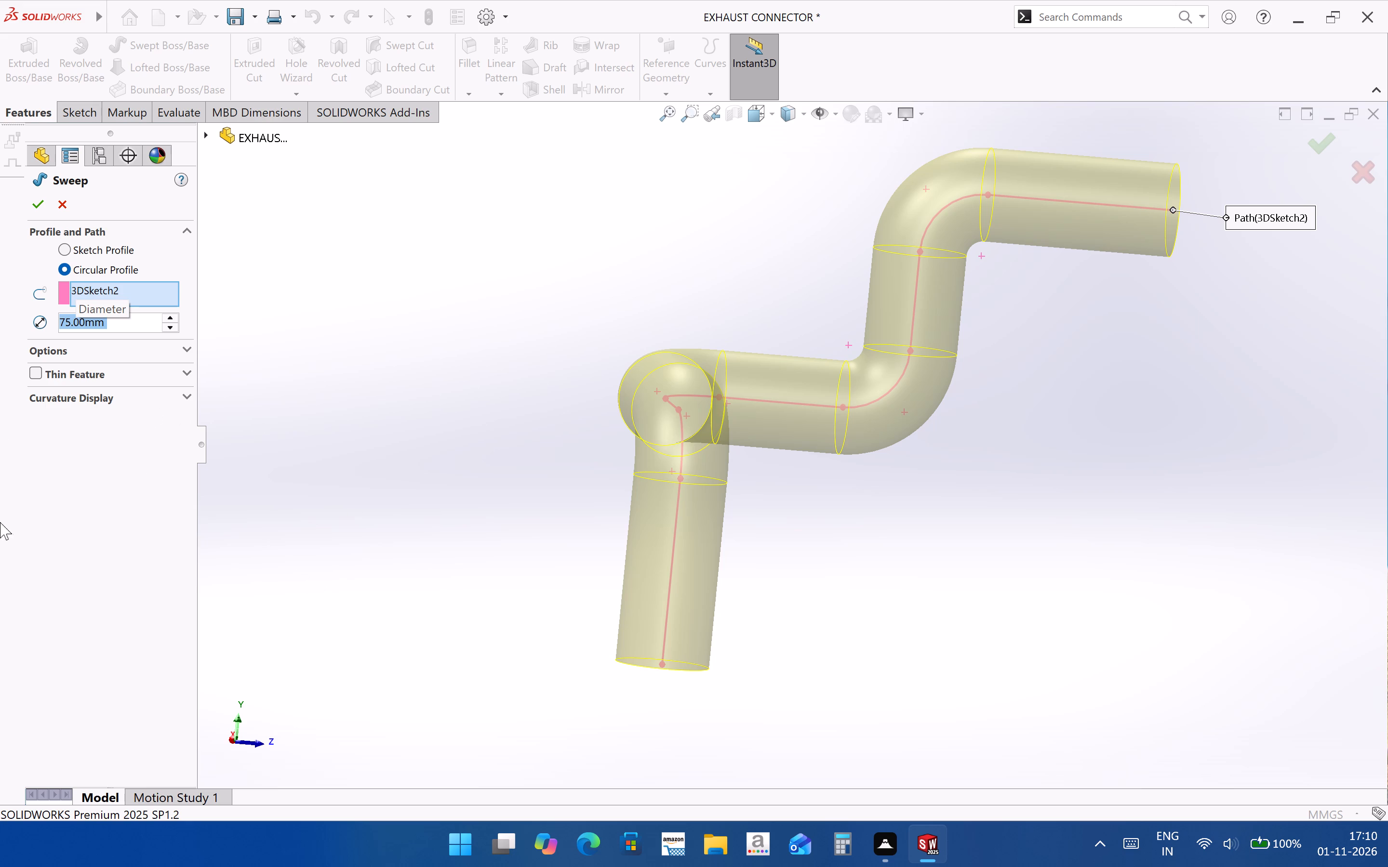
# Make the sweep a thin feature with 8 mm mid-plane wall thickness and finish it.
pyautogui.click(36, 375)
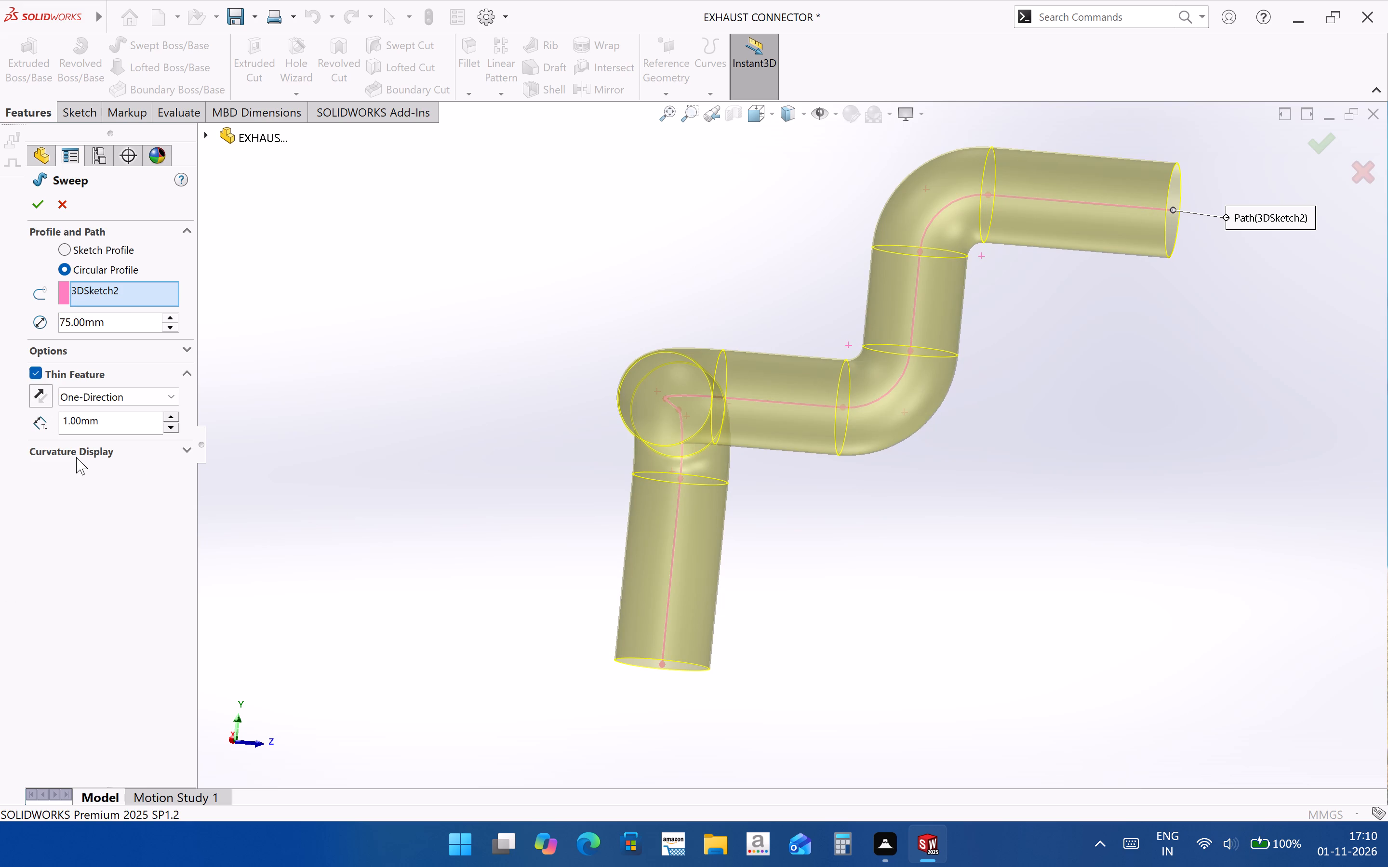
pyautogui.moveTo(726, 544); pyautogui.dragTo(656, 526, button='middle')
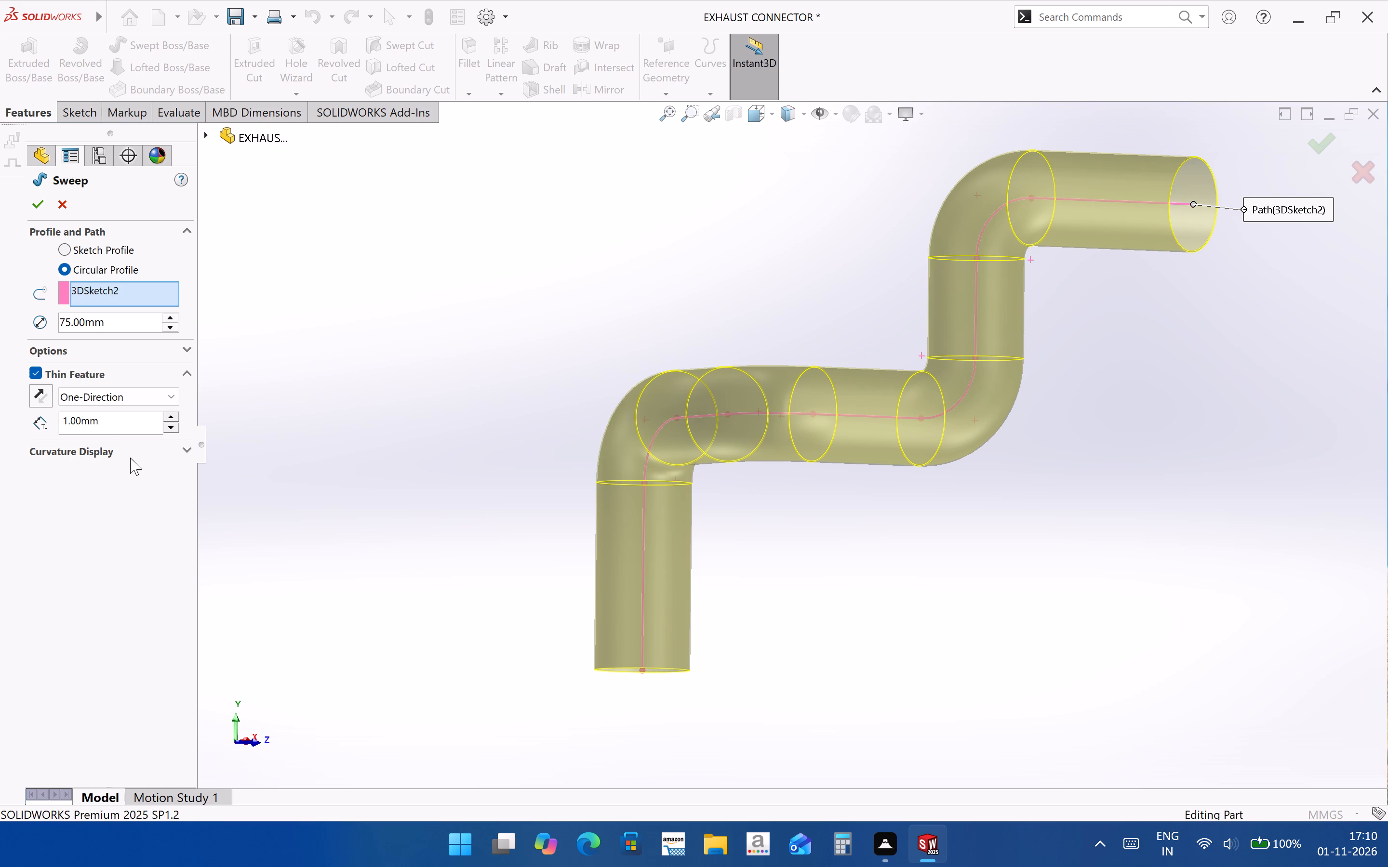
pyautogui.moveTo(107, 424); pyautogui.dragTo(3, 403)
pyautogui.press('8')
pyautogui.click(163, 391)
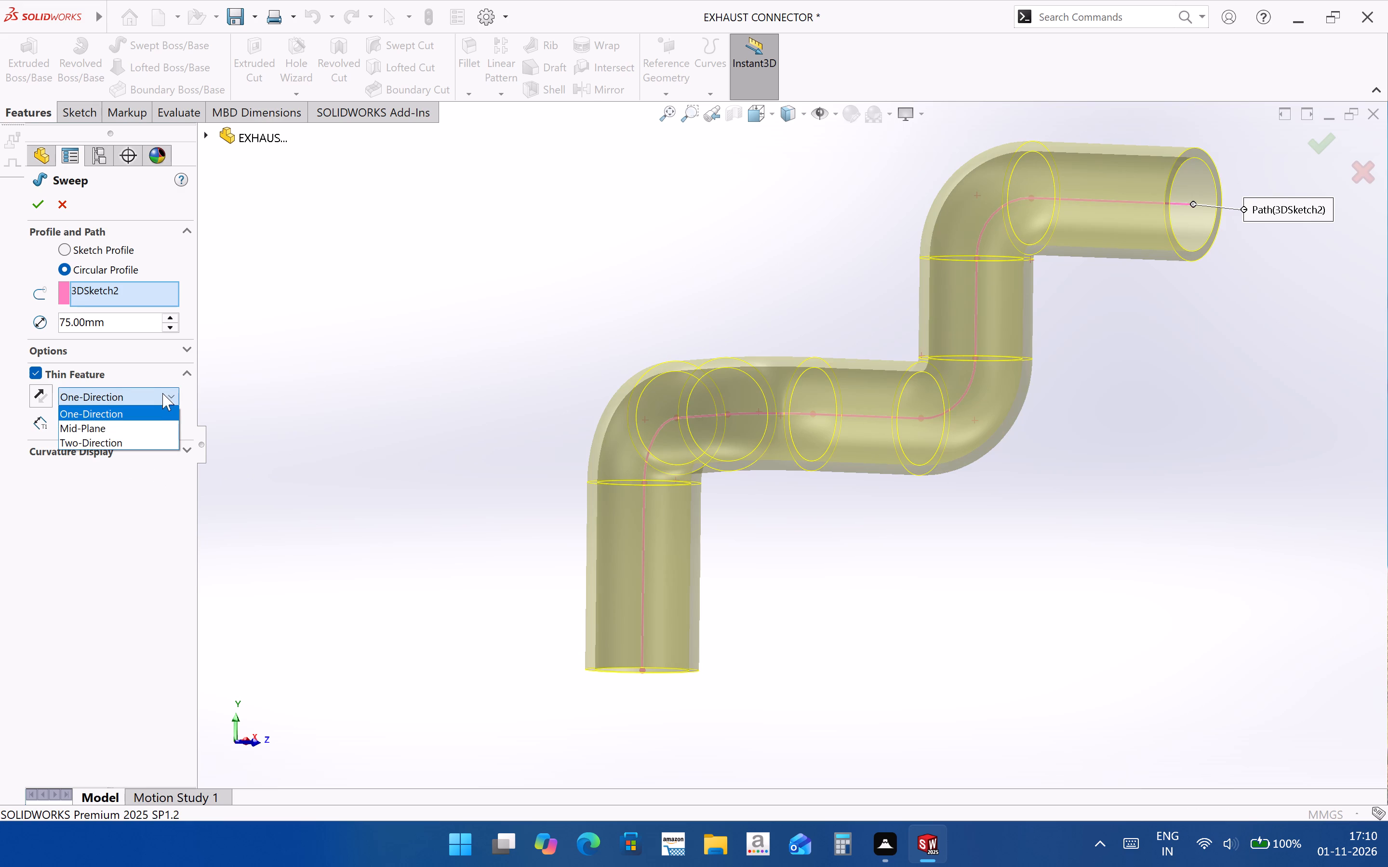
pyautogui.click(157, 424)
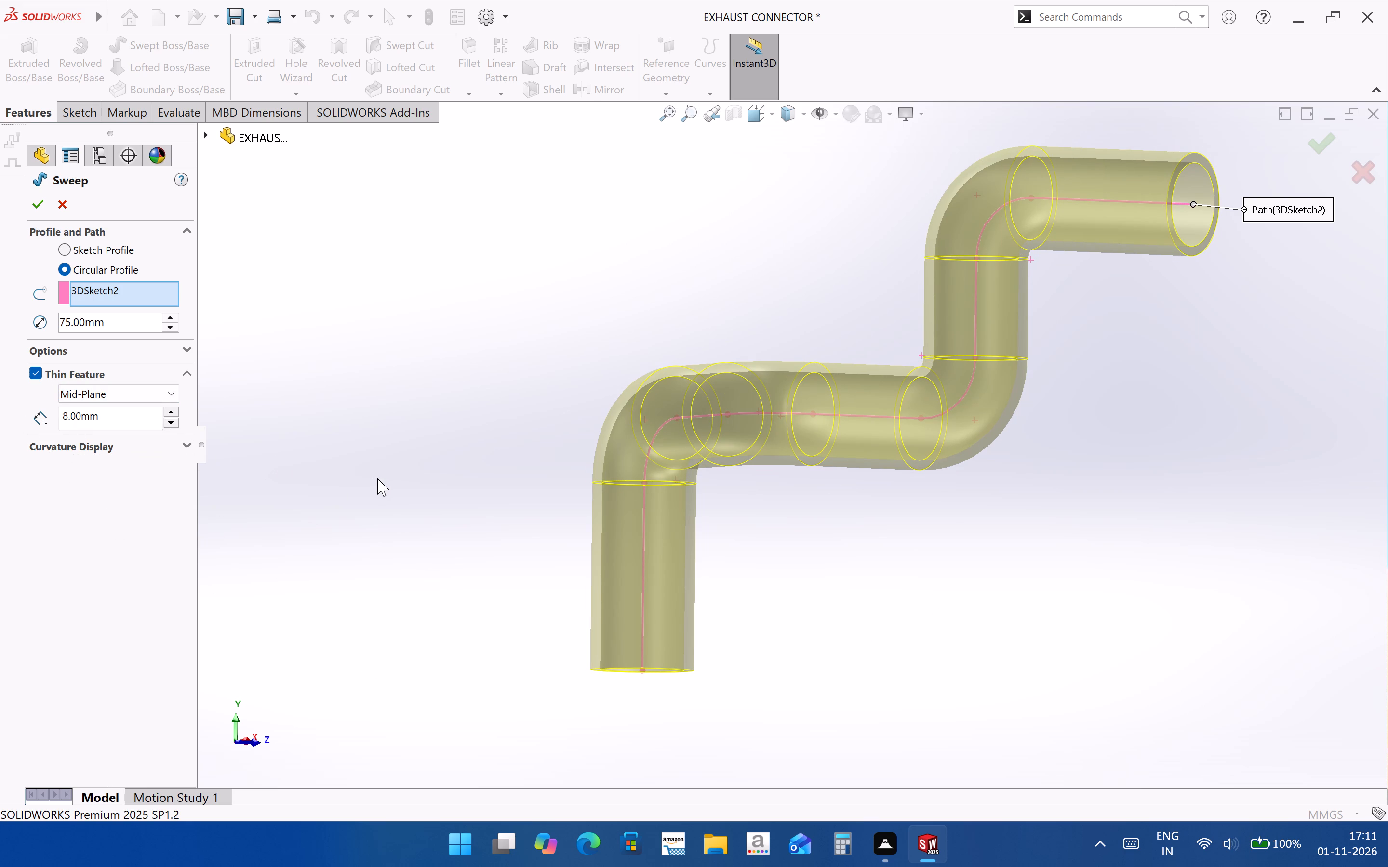
pyautogui.scroll(1, 749, 559)
pyautogui.moveTo(747, 558); pyautogui.dragTo(698, 577, button='middle')
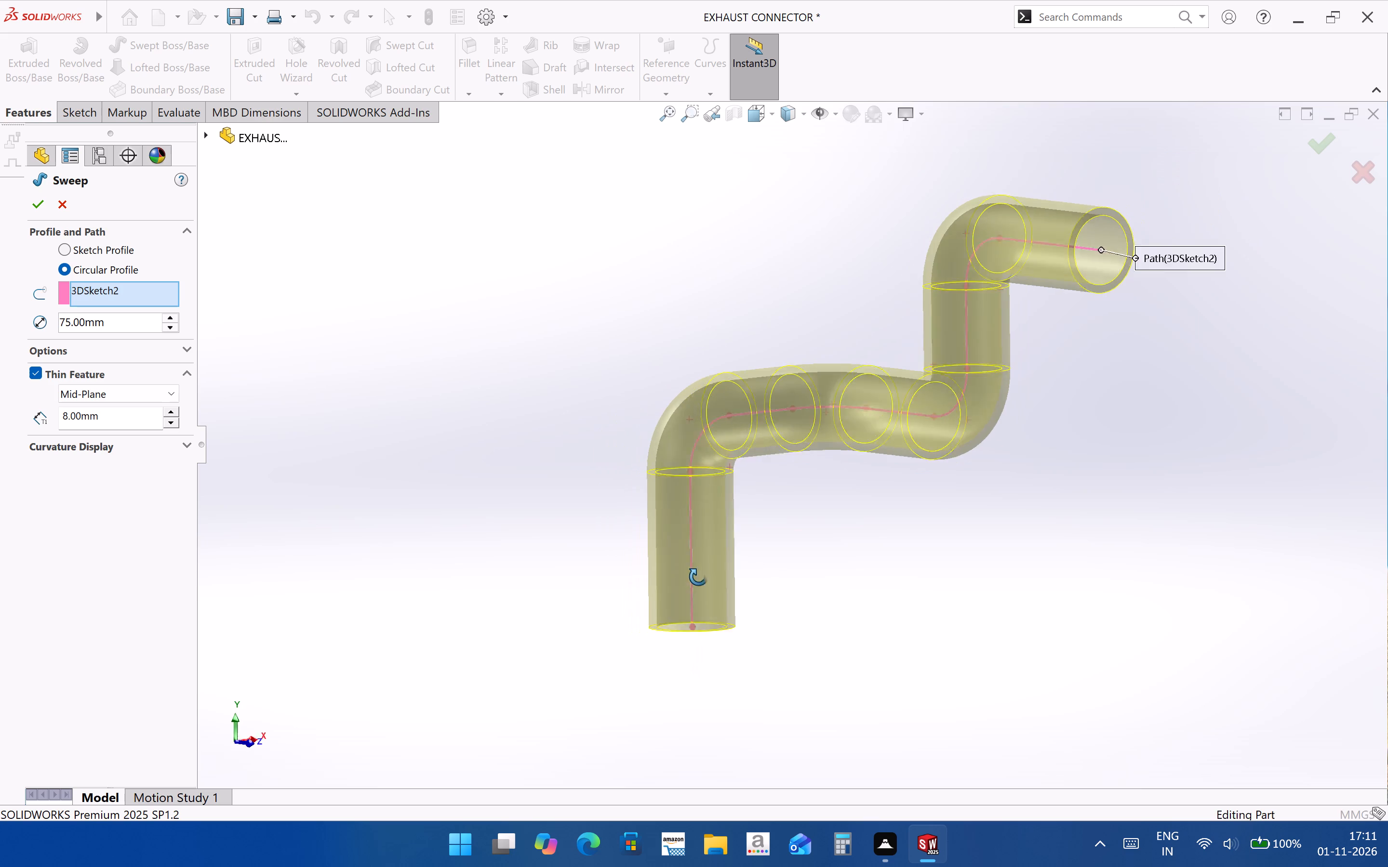
pyautogui.moveTo(698, 577); pyautogui.dragTo(733, 573, button='middle')
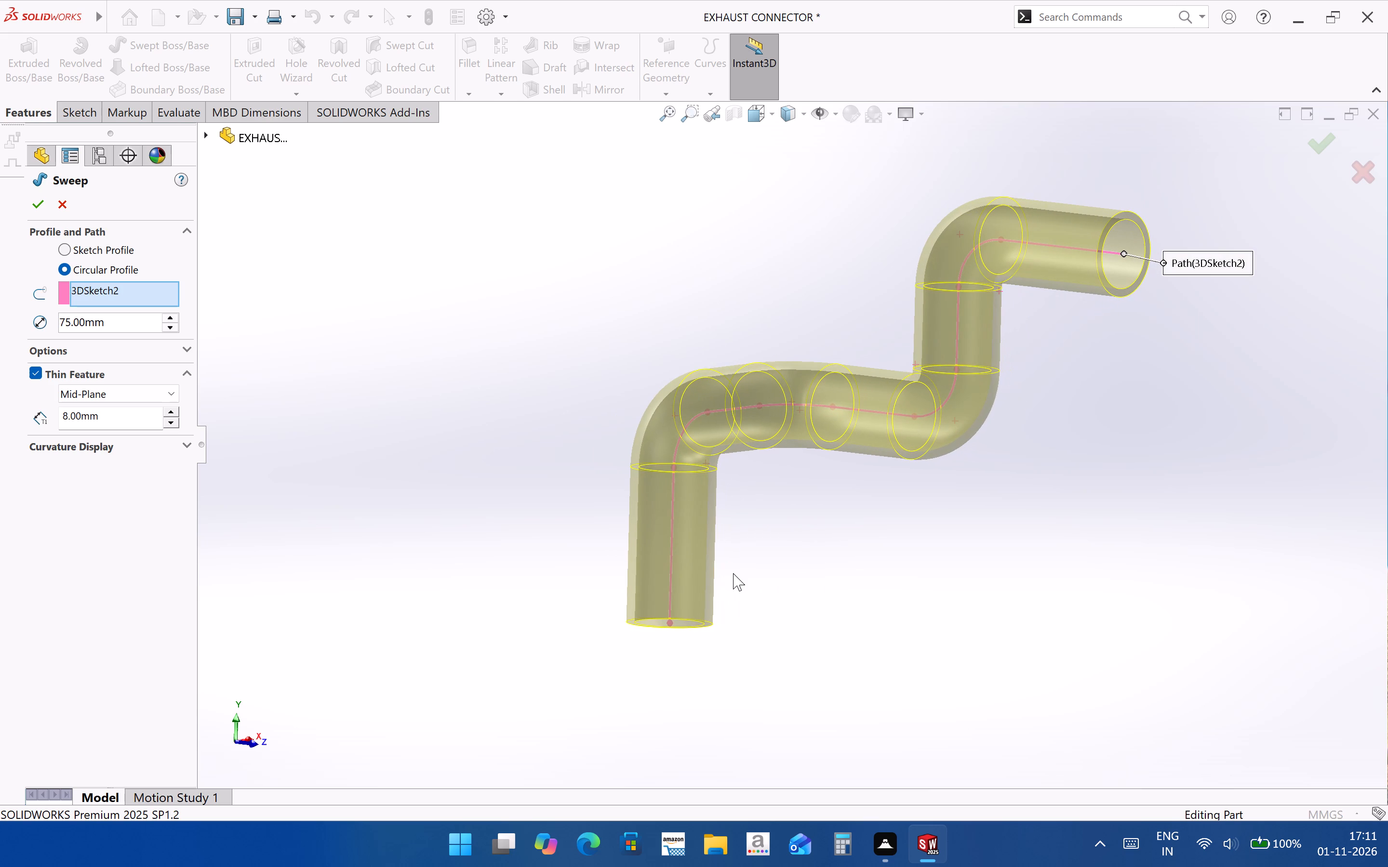
pyautogui.click(50, 207)
pyautogui.click(41, 206)
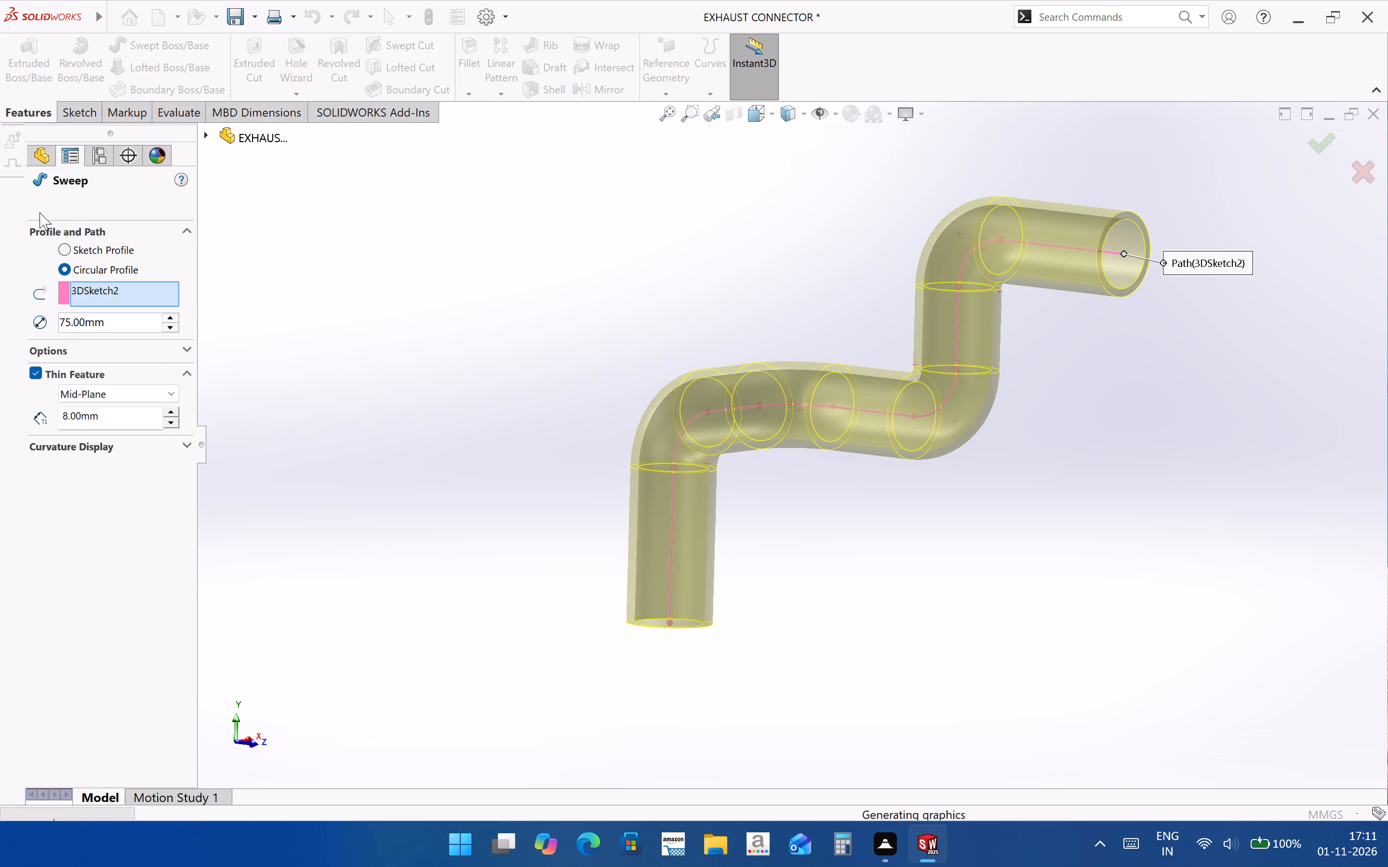
pyautogui.click(791, 649)
# Inspect the swept hollow pipe from several angles and look closely at its upper open end.
pyautogui.scroll(2, 795, 570)
pyautogui.moveTo(795, 570); pyautogui.dragTo(841, 625, button='middle')
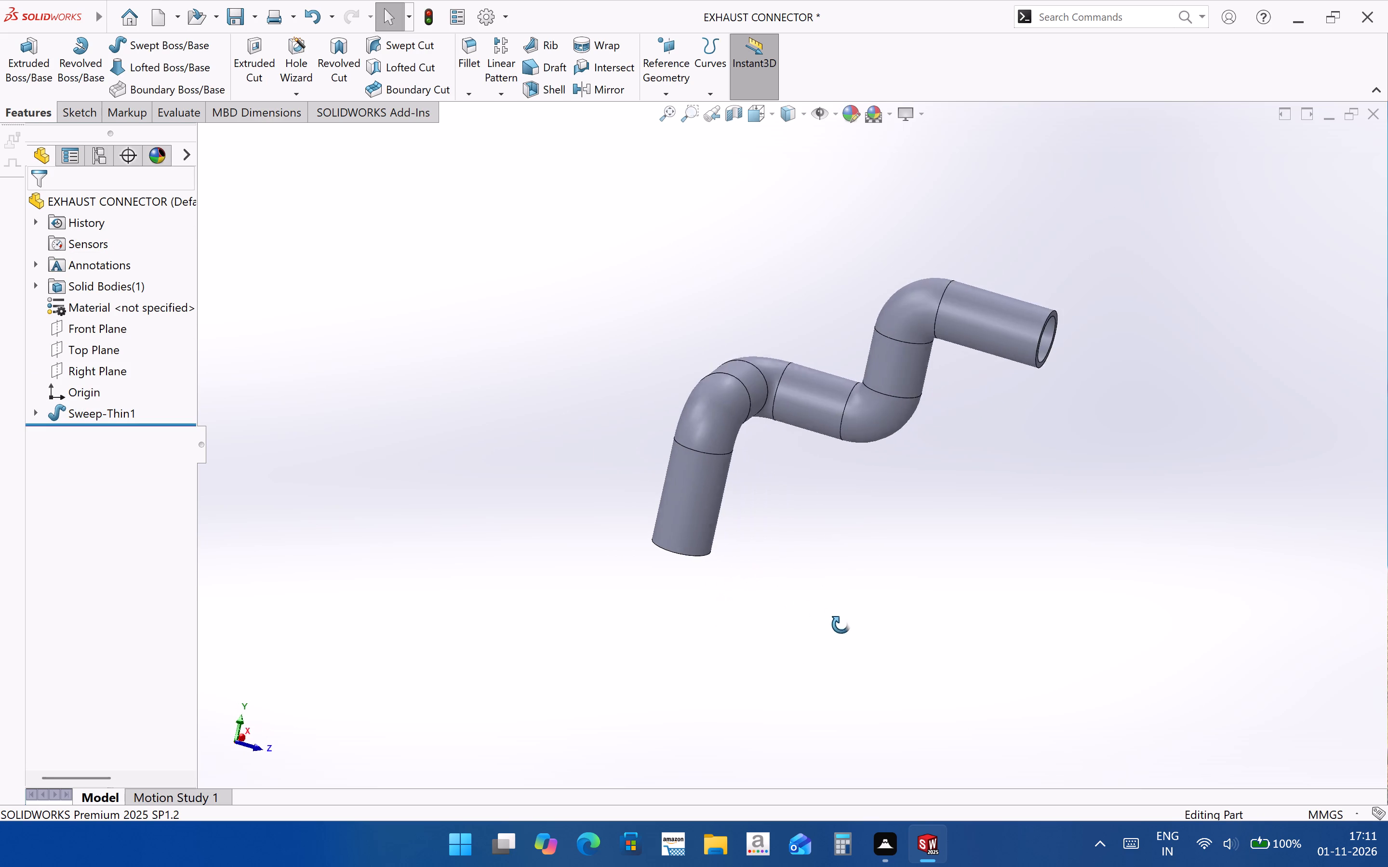
pyautogui.moveTo(841, 625); pyautogui.dragTo(779, 617, button='middle')
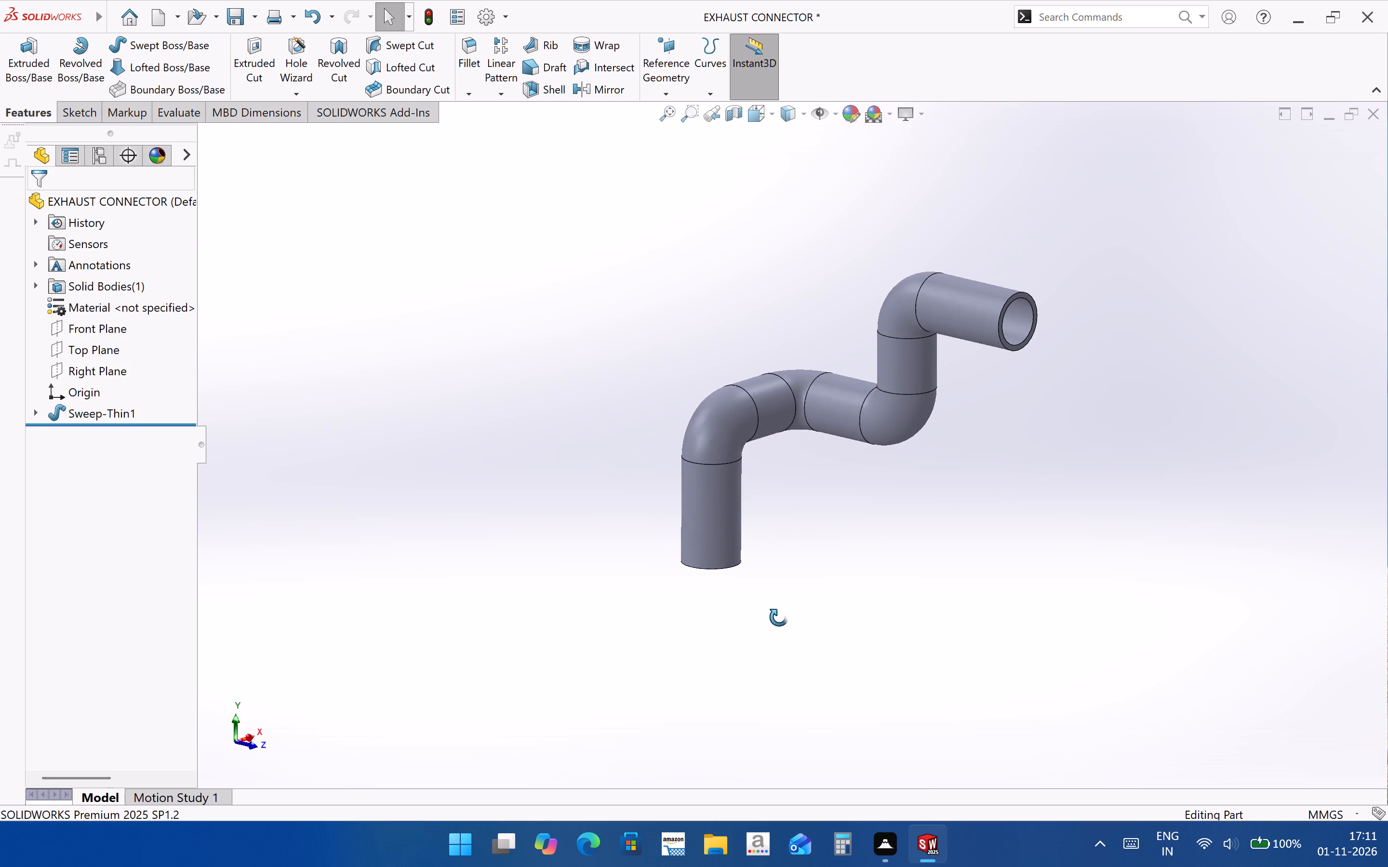
pyautogui.moveTo(779, 617); pyautogui.dragTo(914, 637, button='middle')
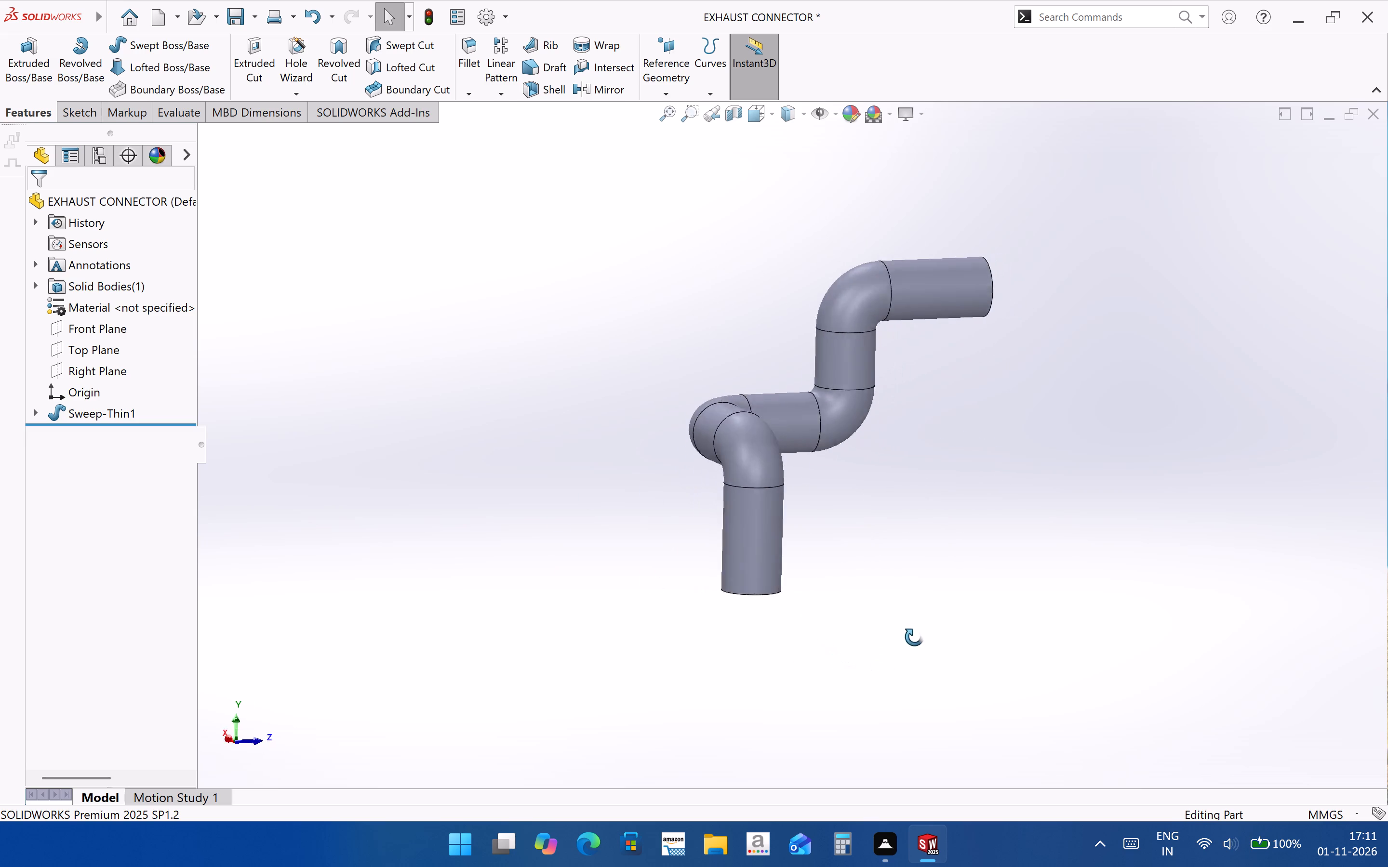
pyautogui.moveTo(914, 637); pyautogui.dragTo(802, 628, button='middle')
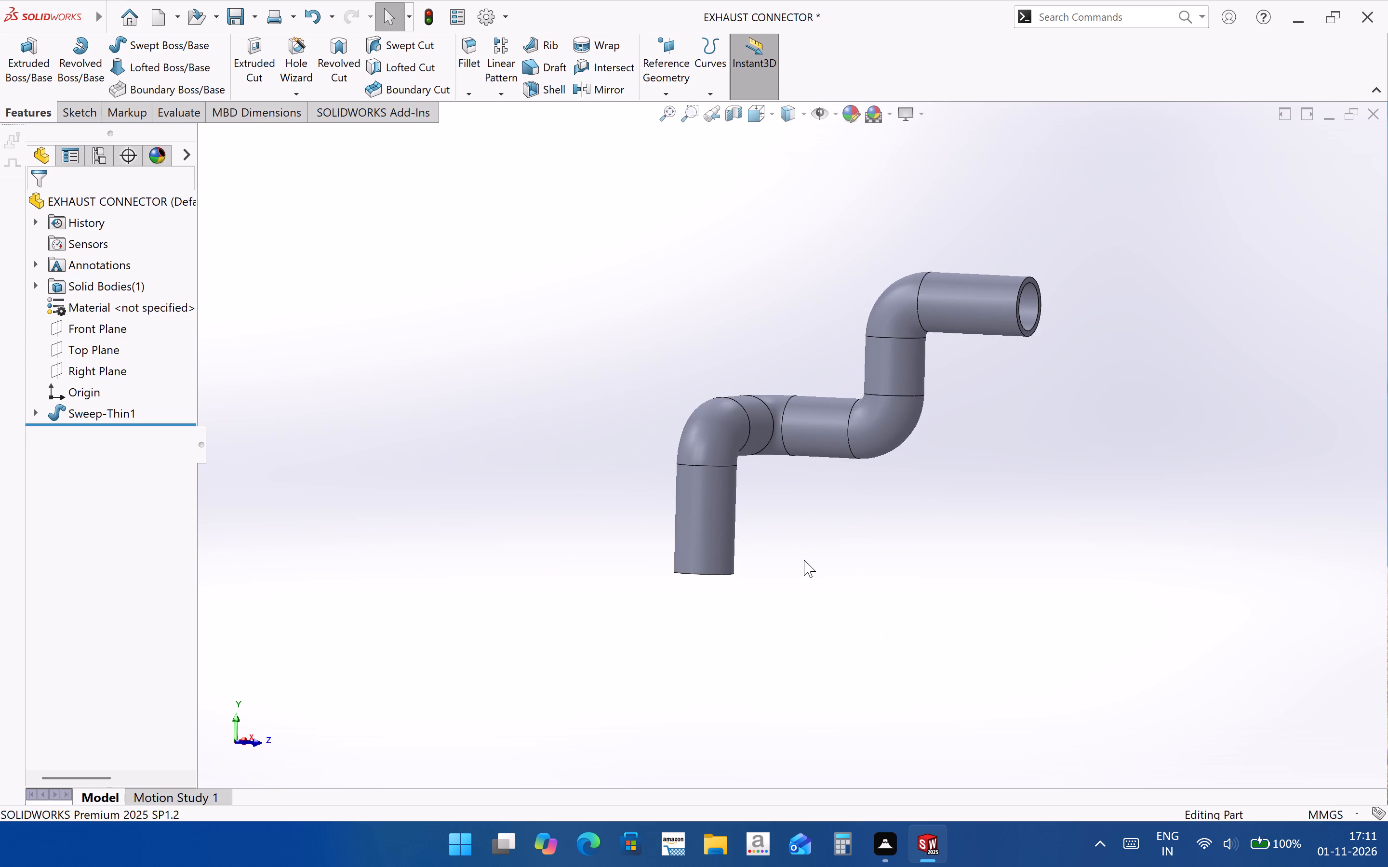
pyautogui.scroll(-3, 1011, 273)
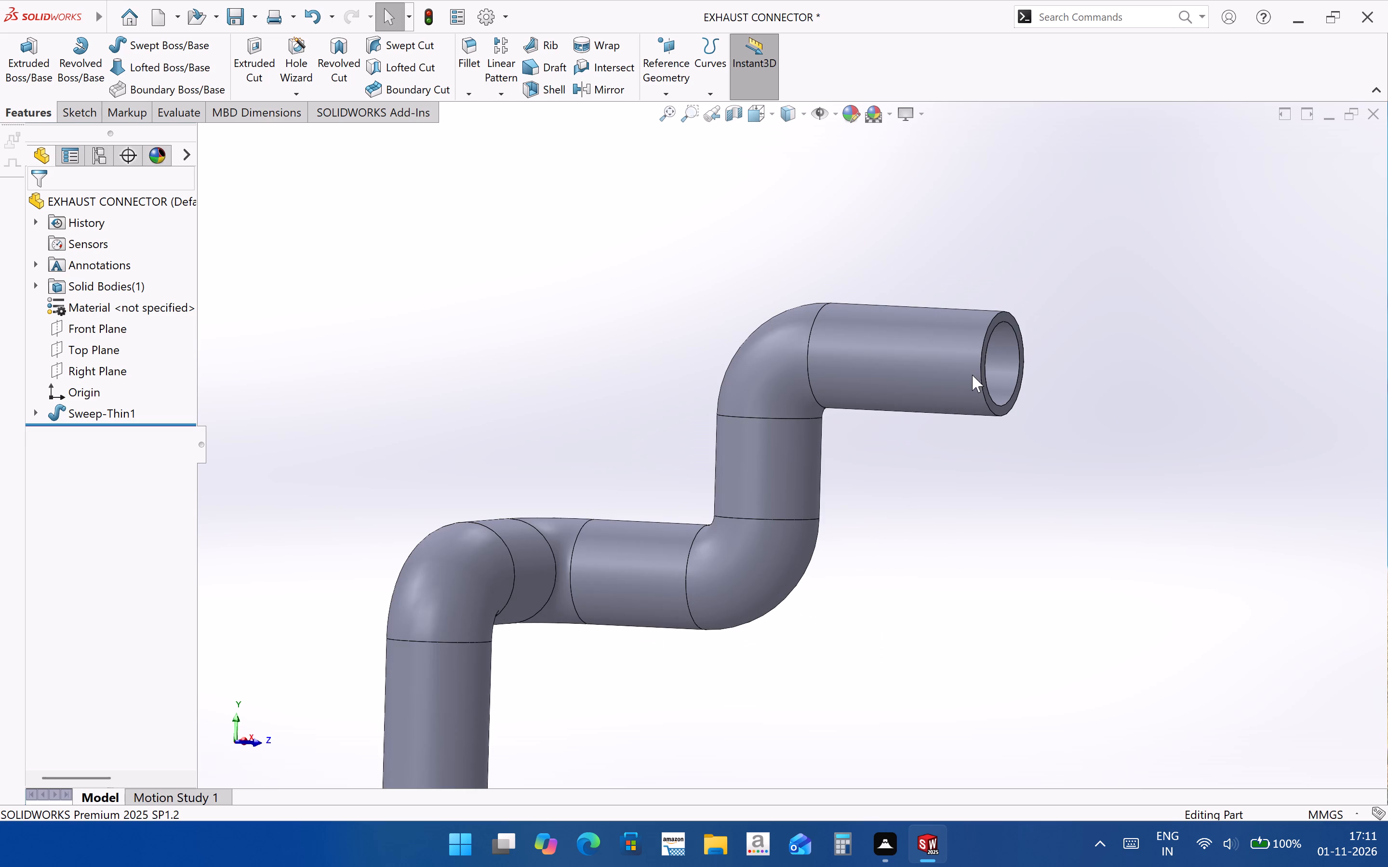
pyautogui.moveTo(972, 375); pyautogui.dragTo(914, 388, button='middle')
pyautogui.click(968, 406)
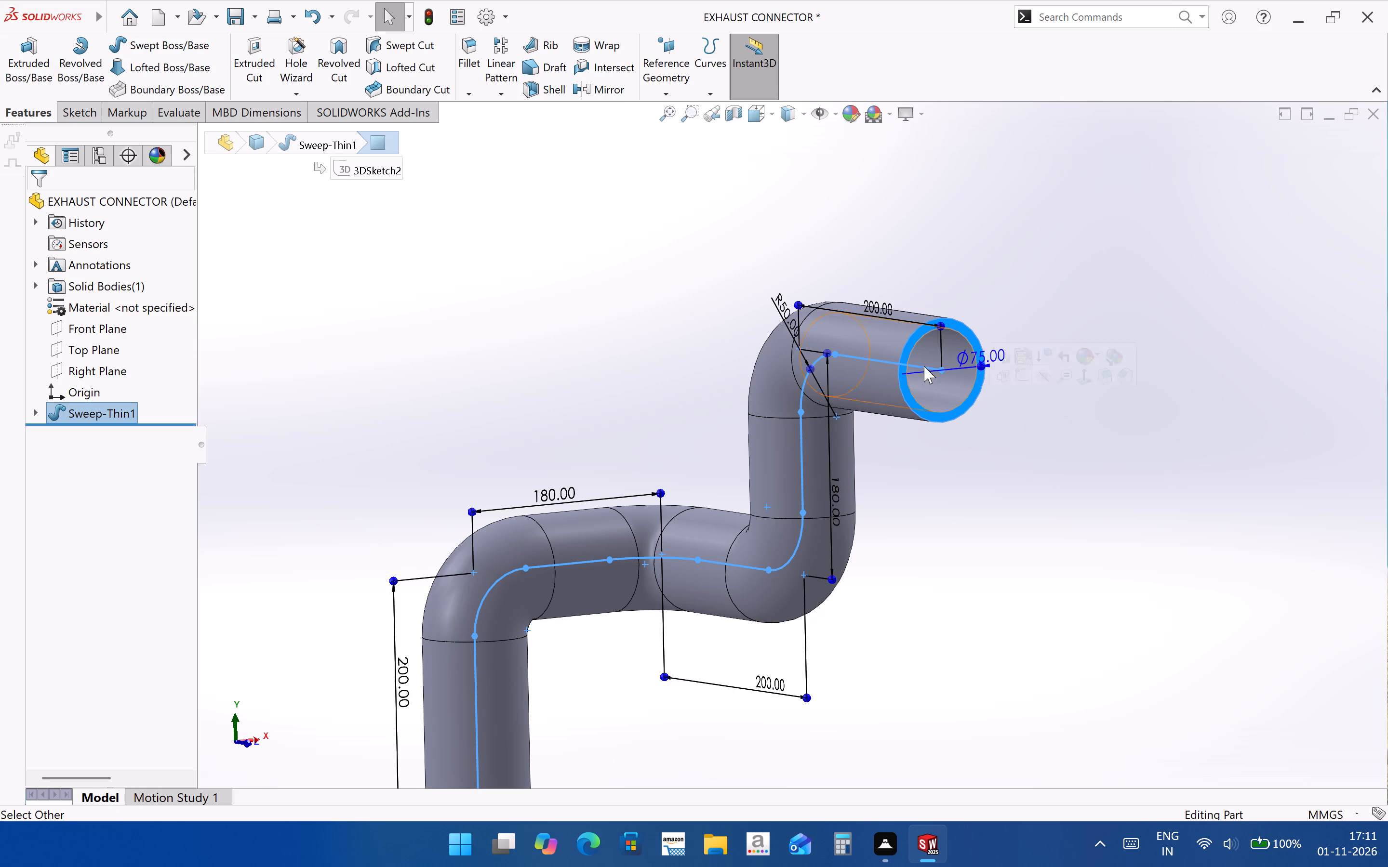
pyautogui.click(1199, 559)
pyautogui.scroll(-3, 996, 396)
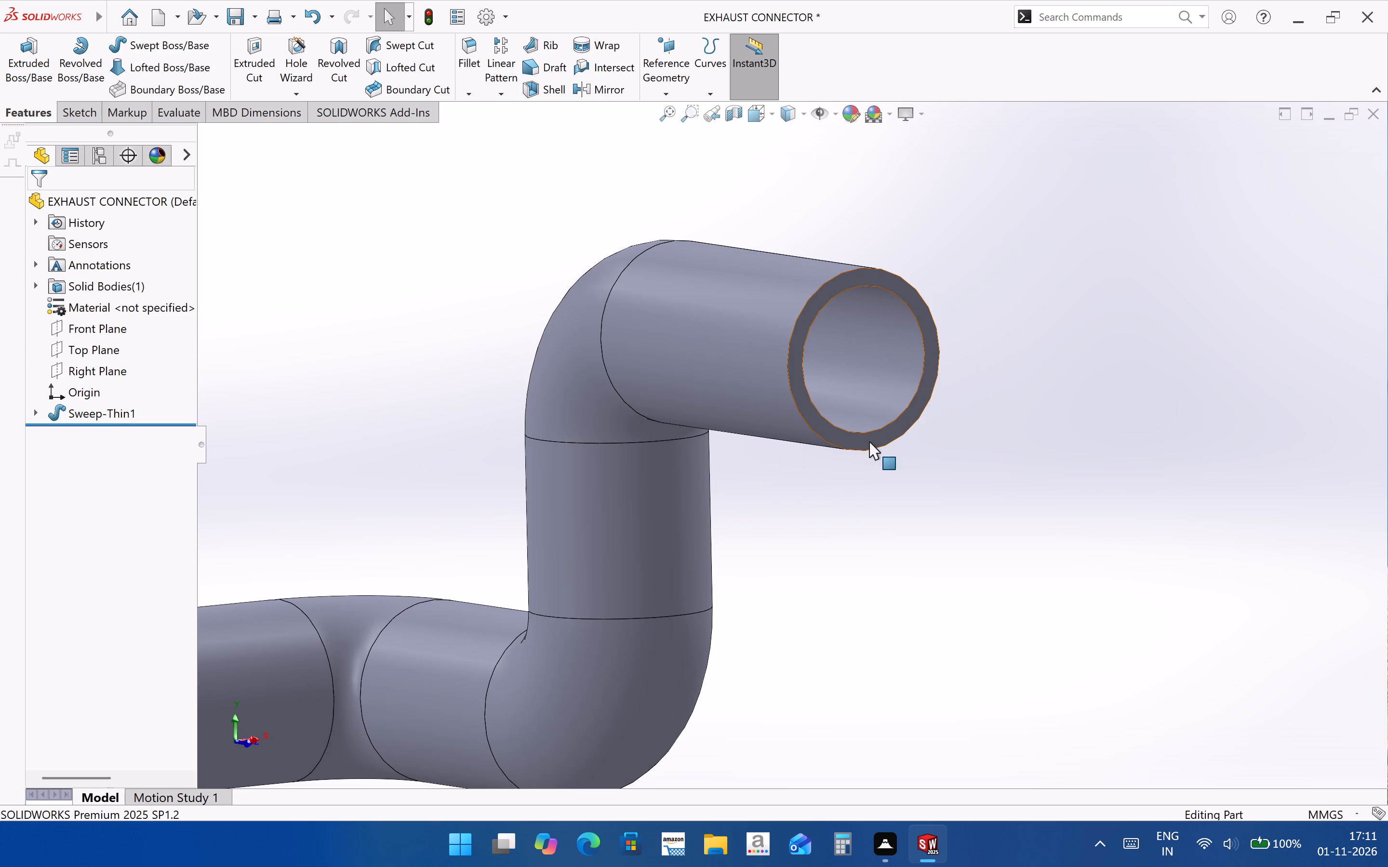
# Start a sketch on the pipe's upper end face and draw a circle of about 67 mm radius centred on the pipe.
pyautogui.click(869, 441)
pyautogui.click(918, 414)
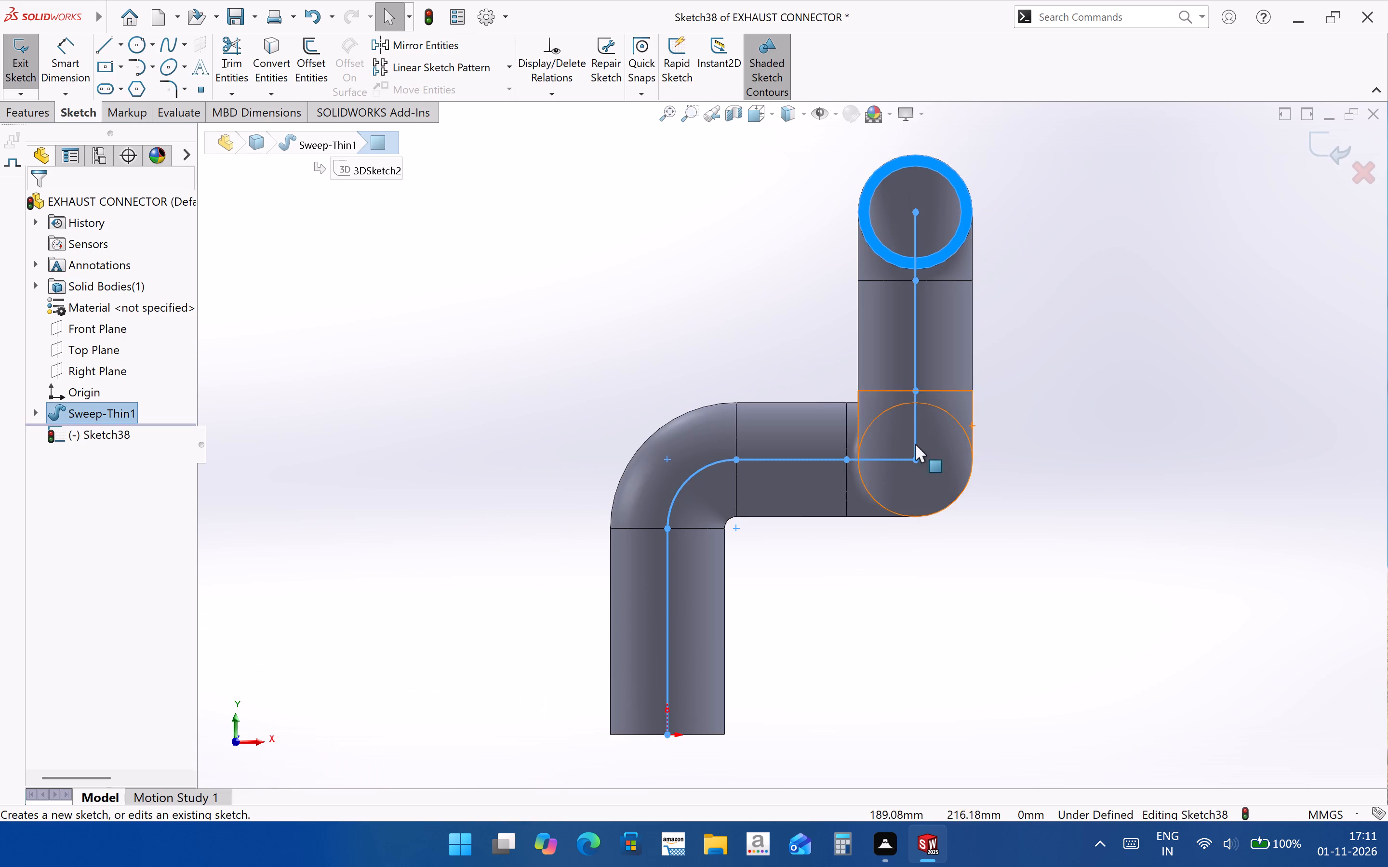
pyautogui.scroll(4, 912, 368)
pyautogui.scroll(-2, 882, 223)
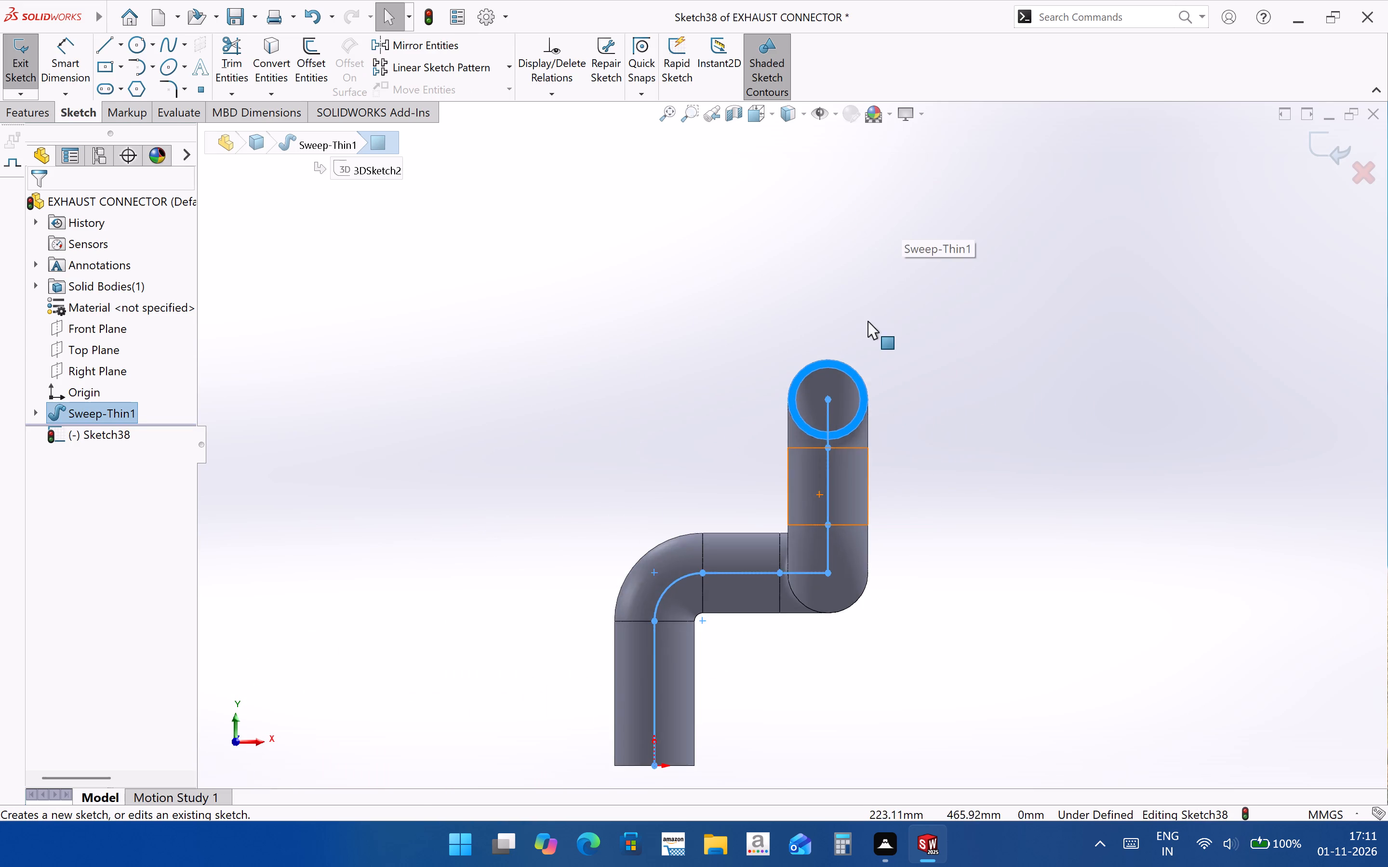
pyautogui.scroll(-2, 867, 321)
pyautogui.scroll(-1, 812, 529)
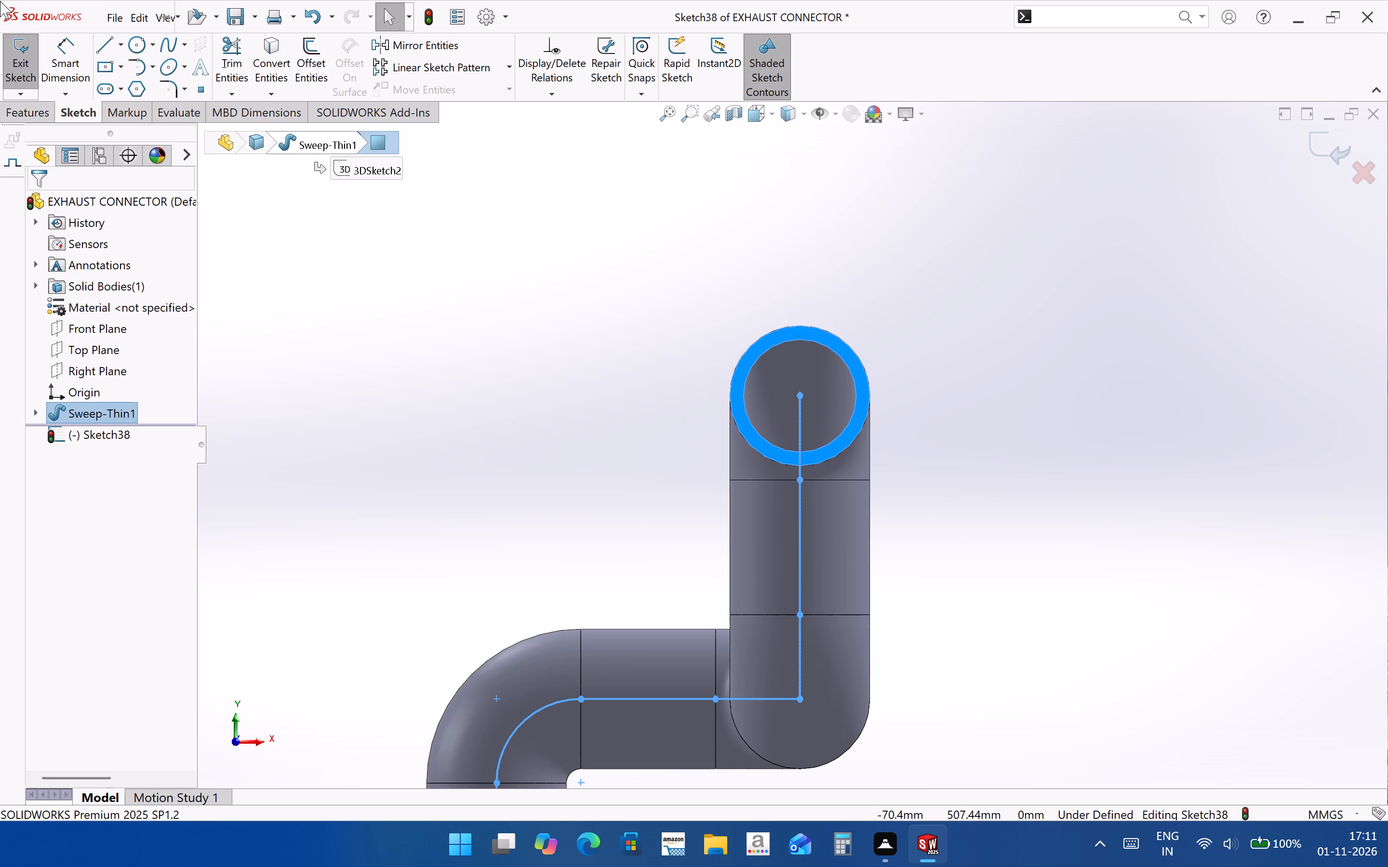
pyautogui.click(139, 47)
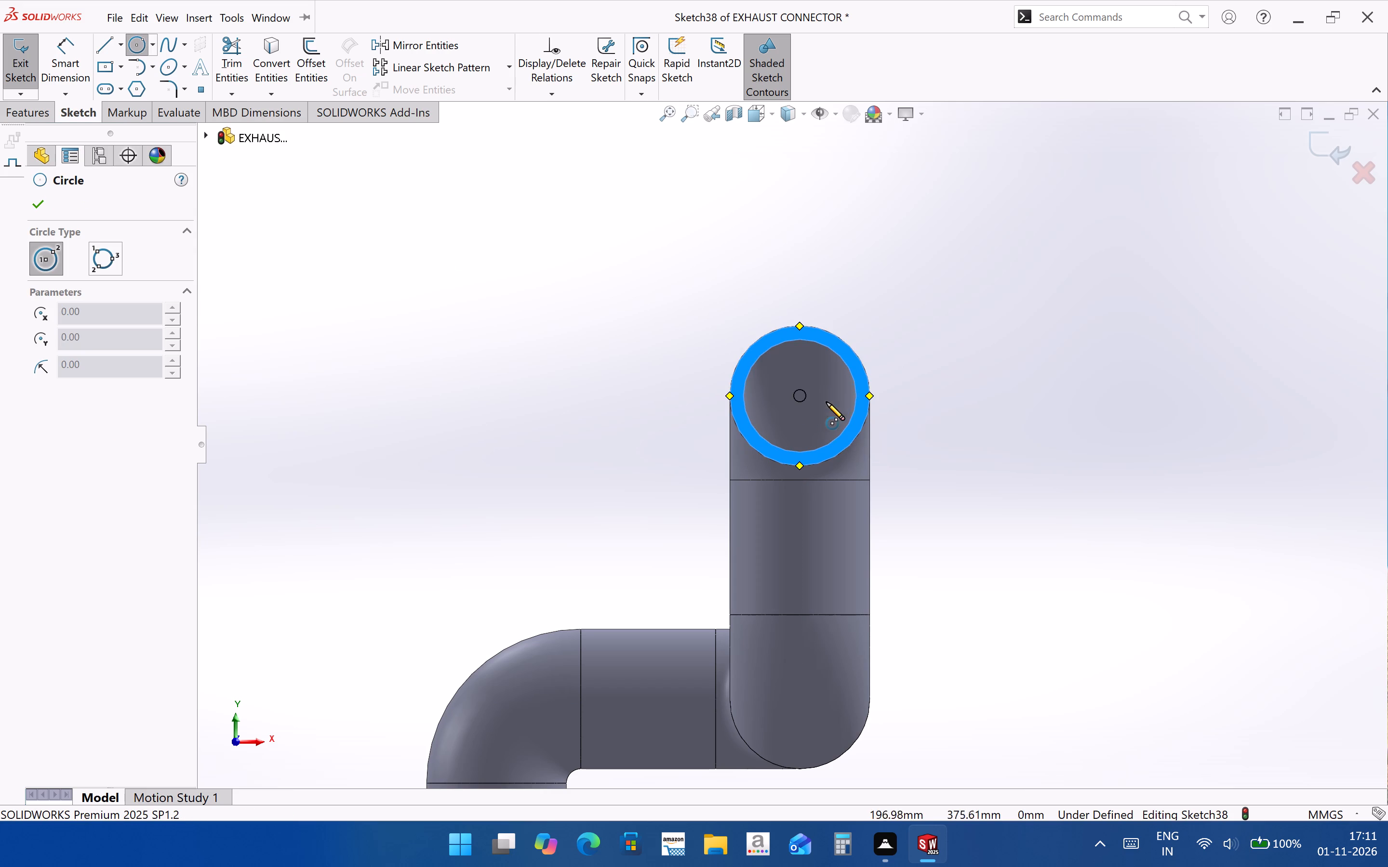
pyautogui.click(800, 396)
pyautogui.click(873, 309)
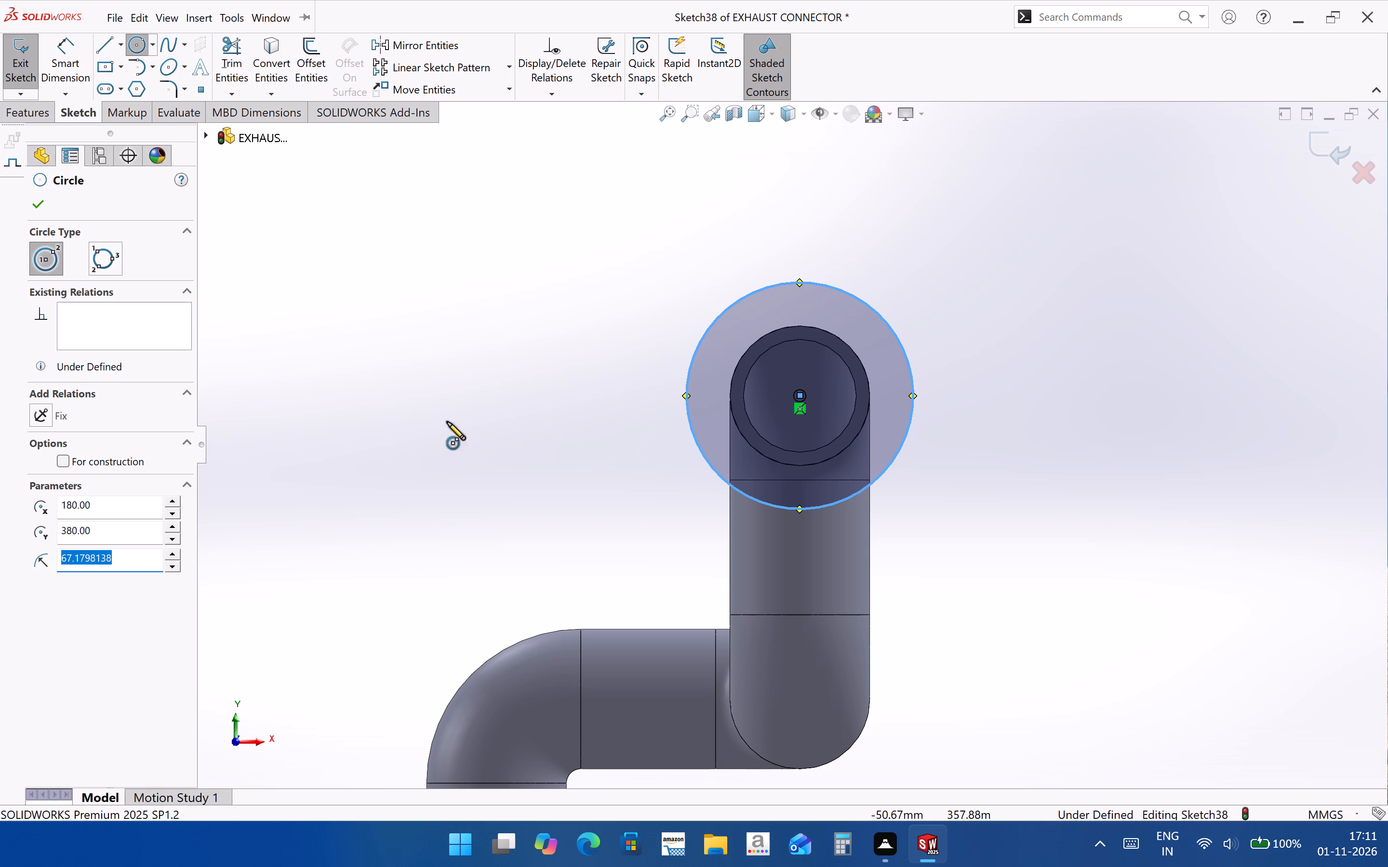
# Draw two small circles level with the large circle's centre, about 16 mm radius on its left and 15 mm on its right.
pyautogui.click(611, 394)
pyautogui.click(612, 368)
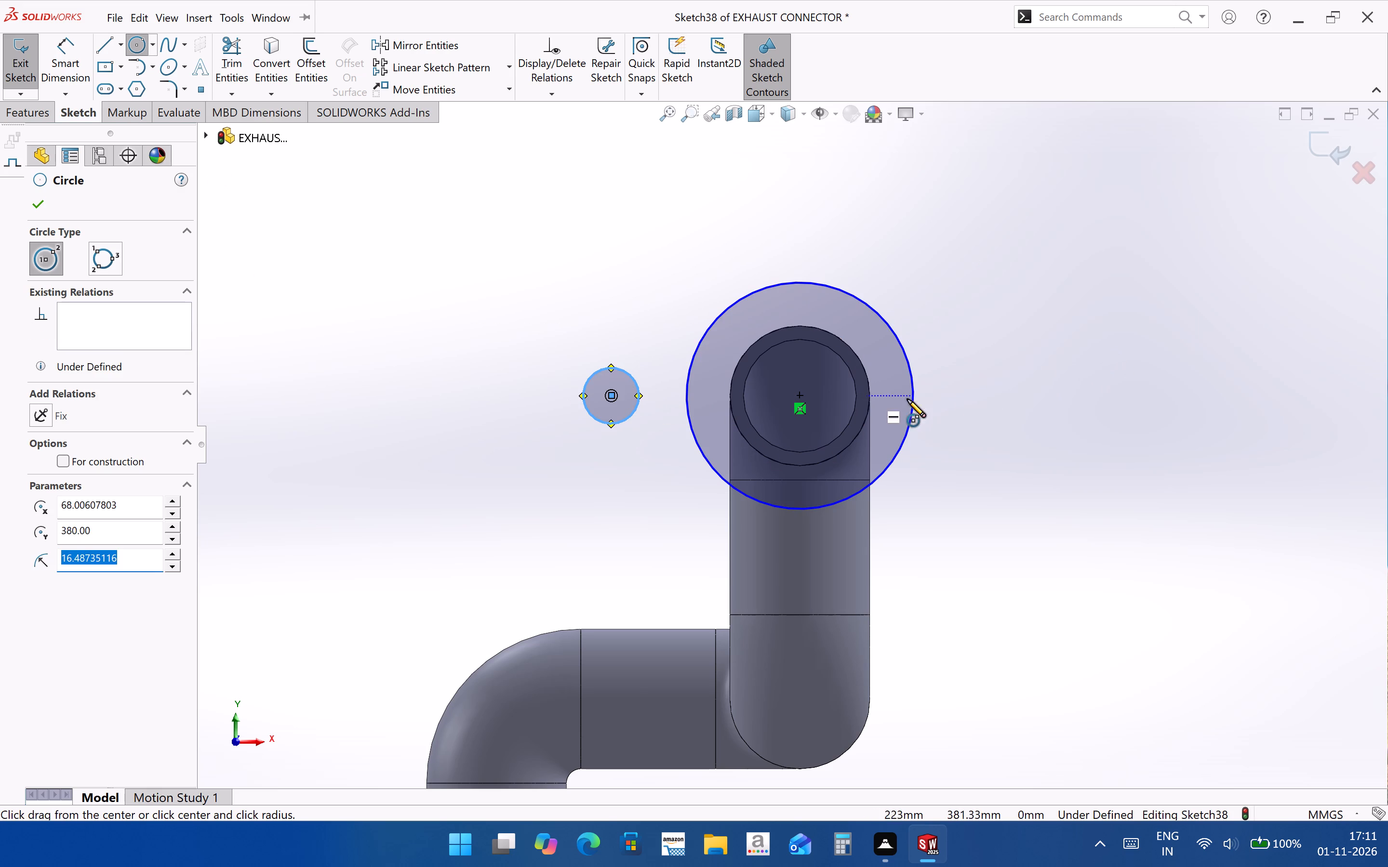
pyautogui.click(962, 396)
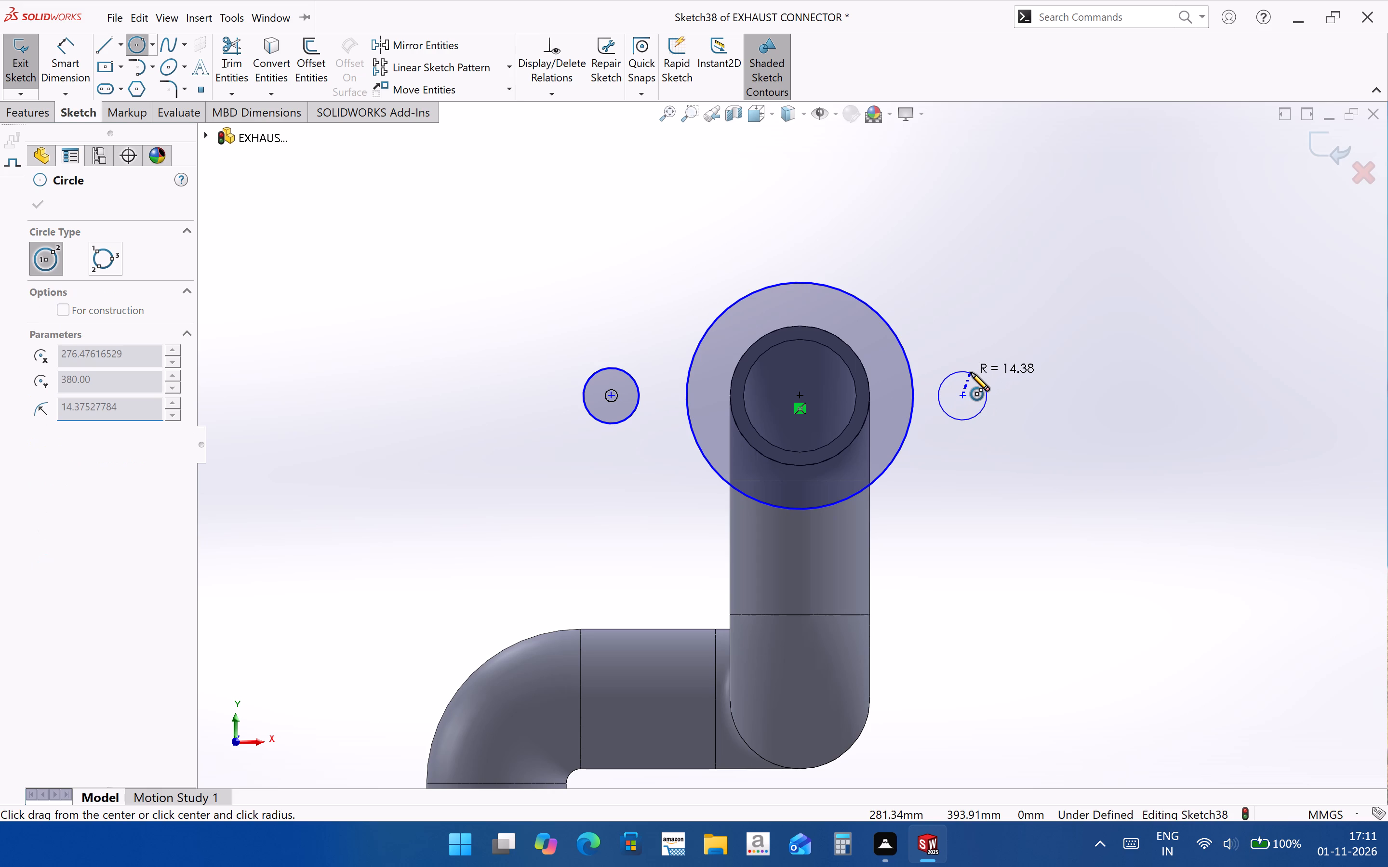
pyautogui.click(971, 372)
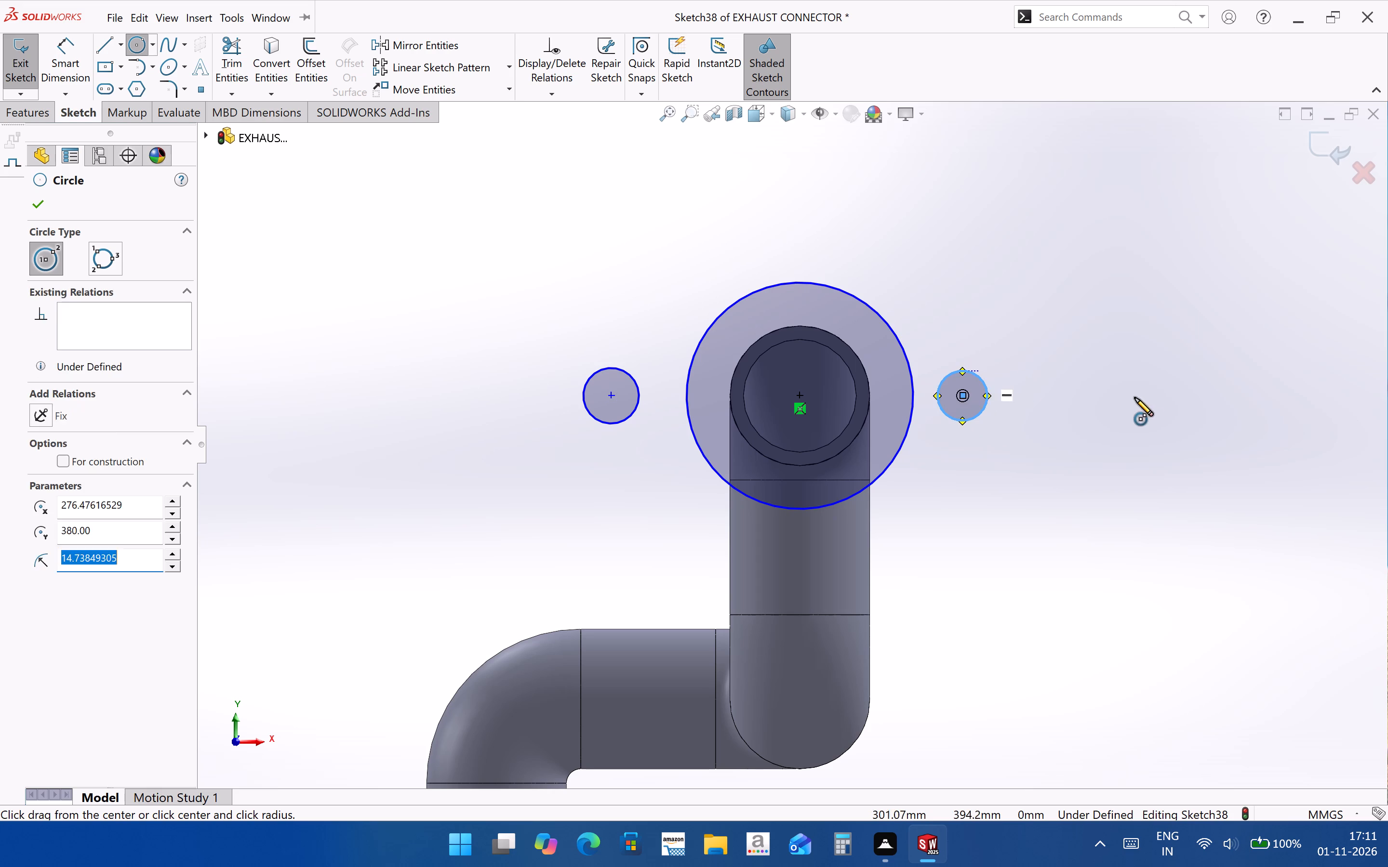
pyautogui.press('Escape')
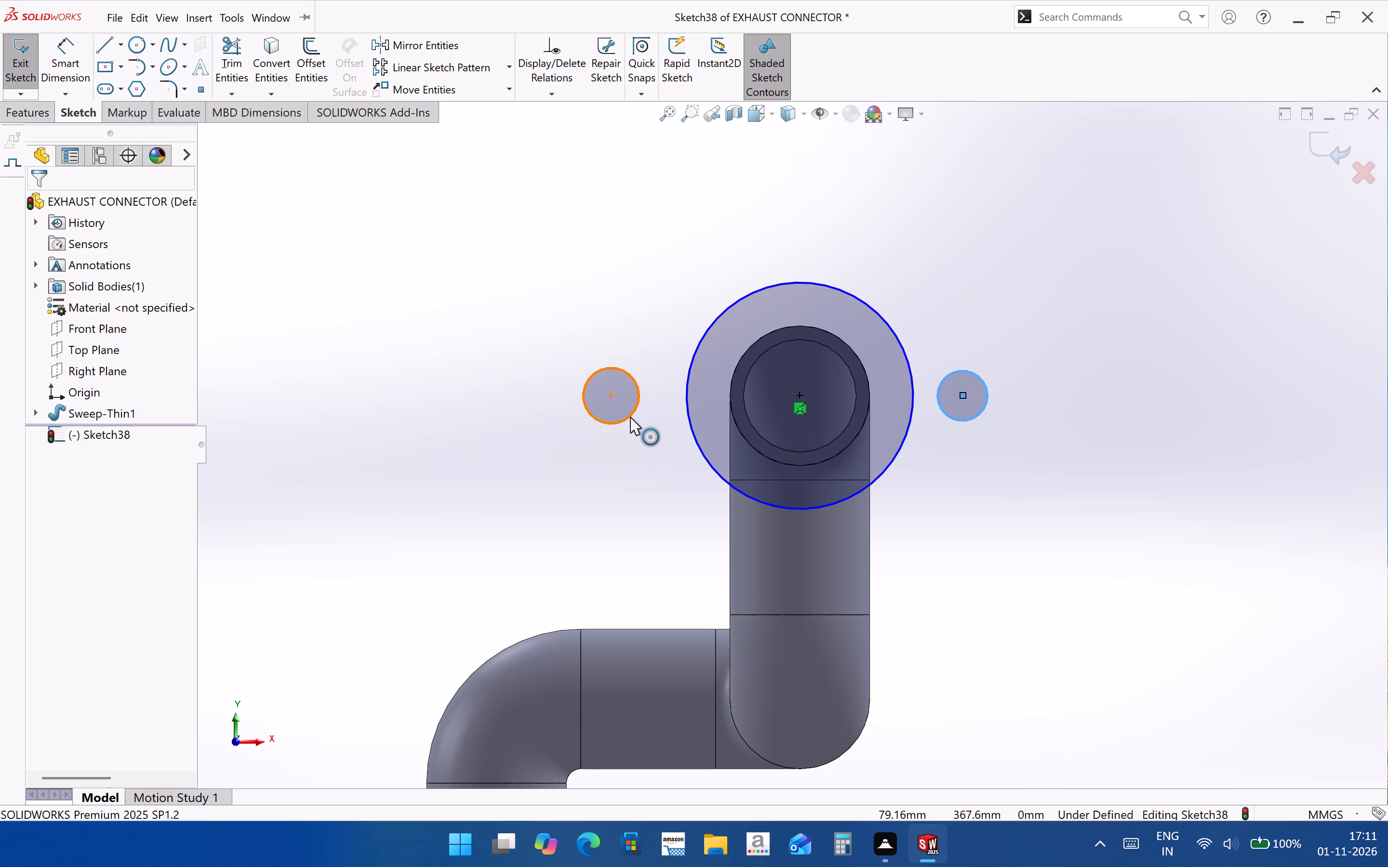
# Apply an equal relation to the two small side circles.
pyautogui.click(630, 416)
pyautogui.keyDown('ctrl'); pyautogui.click(971, 420); pyautogui.keyUp('ctrl')
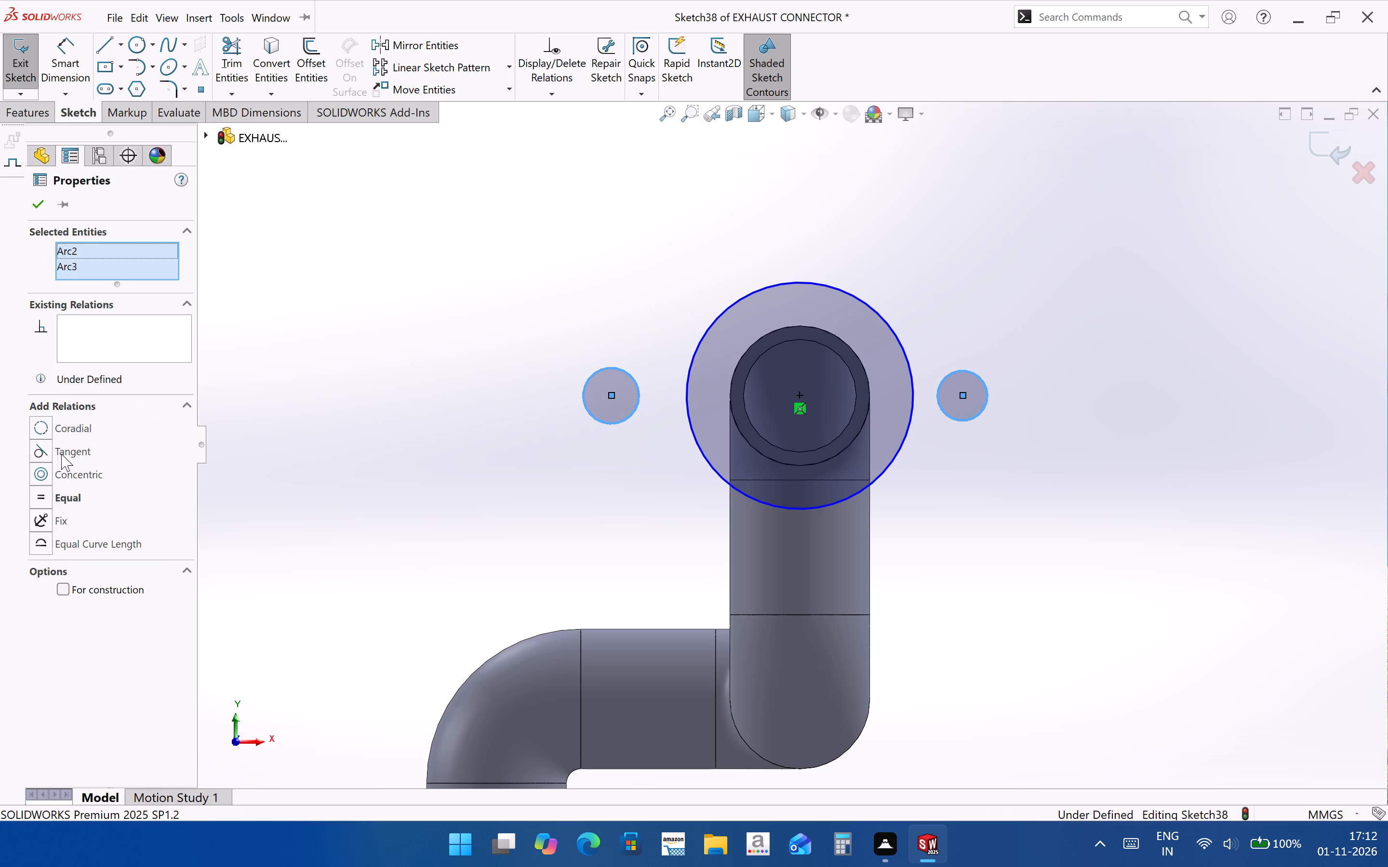
pyautogui.click(76, 501)
pyautogui.click(1030, 470)
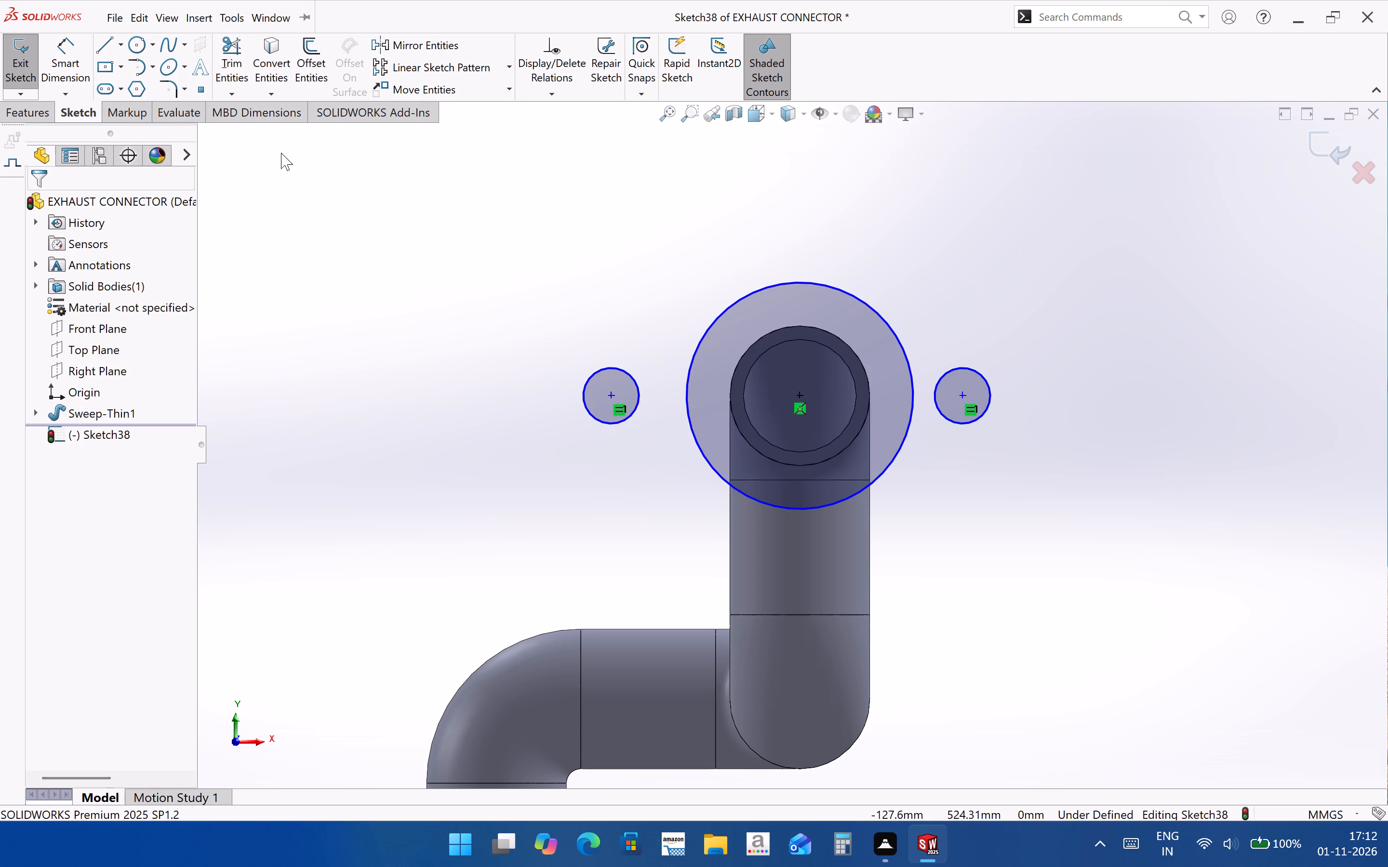
# Draw a horizontal centreline about 208 mm long joining the centres of the two small circles.
pyautogui.click(122, 47)
pyautogui.click(134, 92)
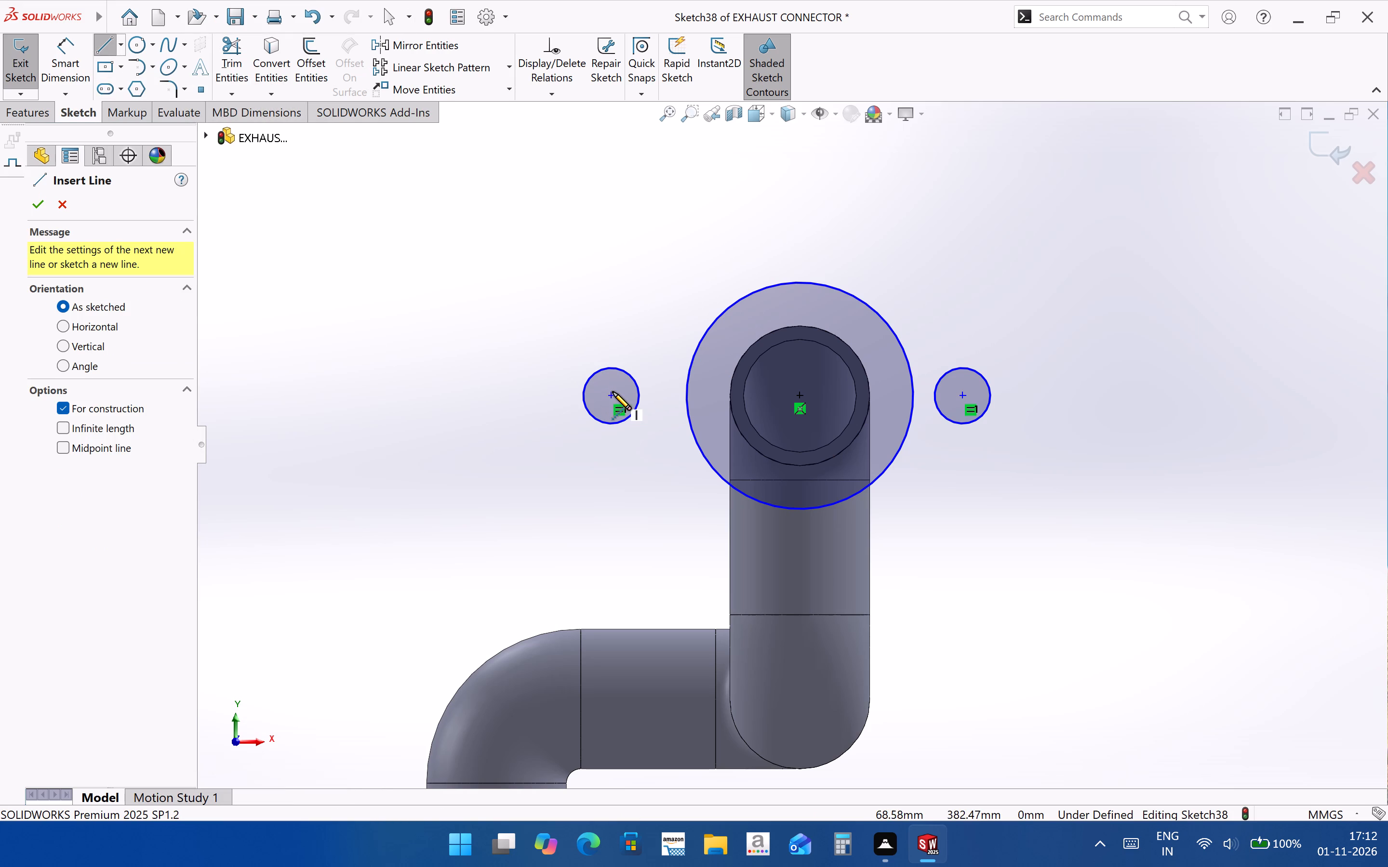
pyautogui.click(612, 395)
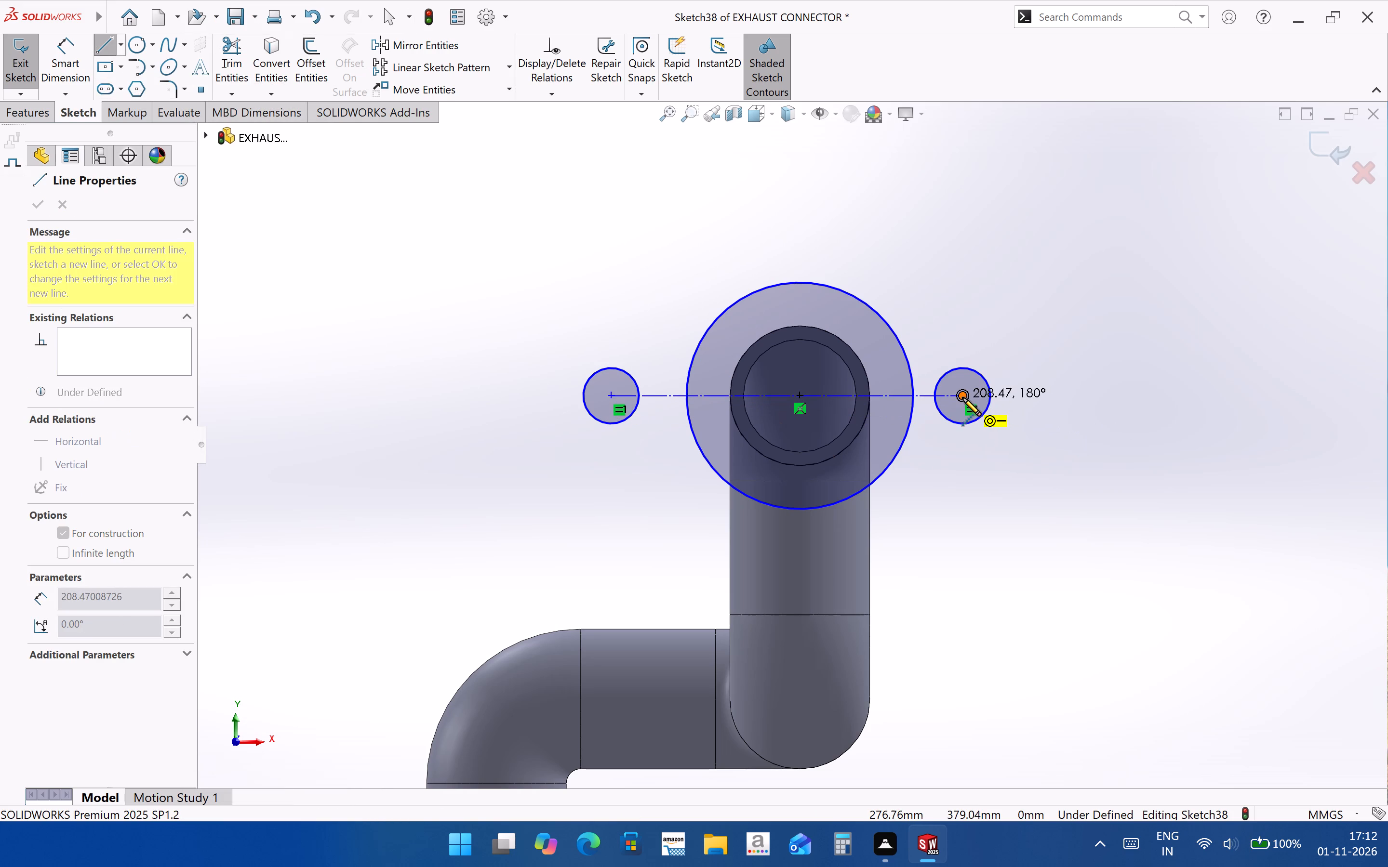
pyautogui.click(962, 397)
pyautogui.press('Escape')
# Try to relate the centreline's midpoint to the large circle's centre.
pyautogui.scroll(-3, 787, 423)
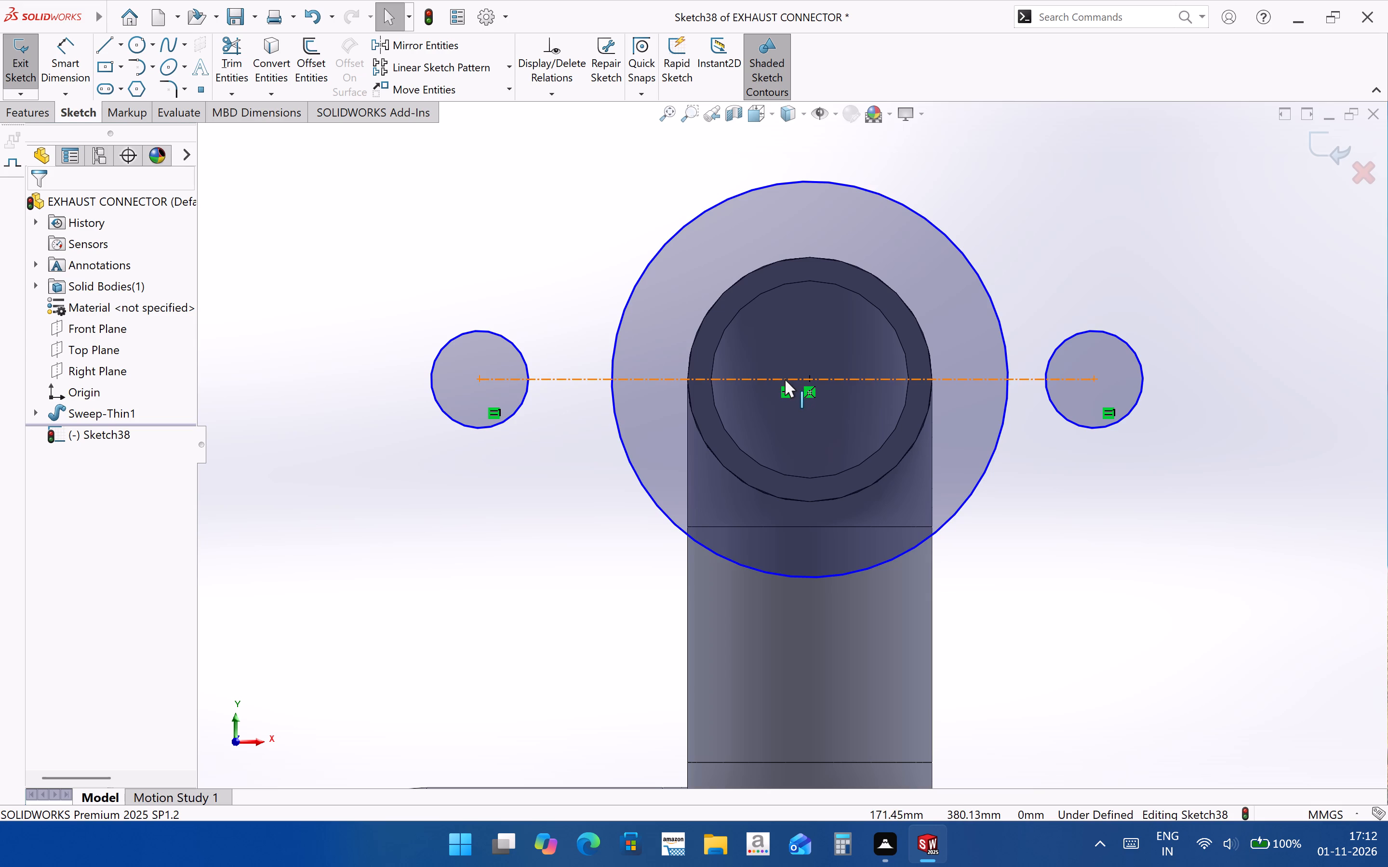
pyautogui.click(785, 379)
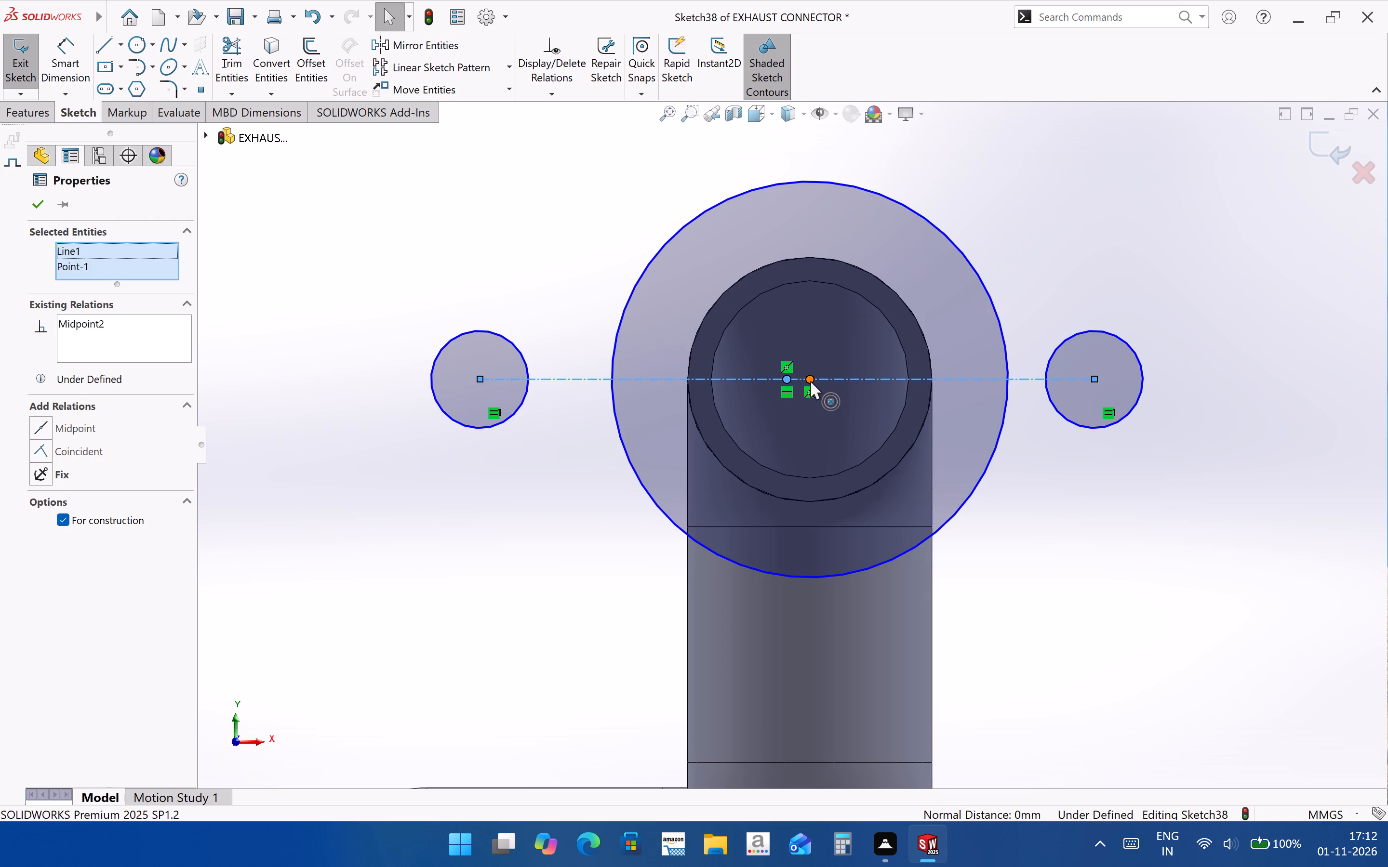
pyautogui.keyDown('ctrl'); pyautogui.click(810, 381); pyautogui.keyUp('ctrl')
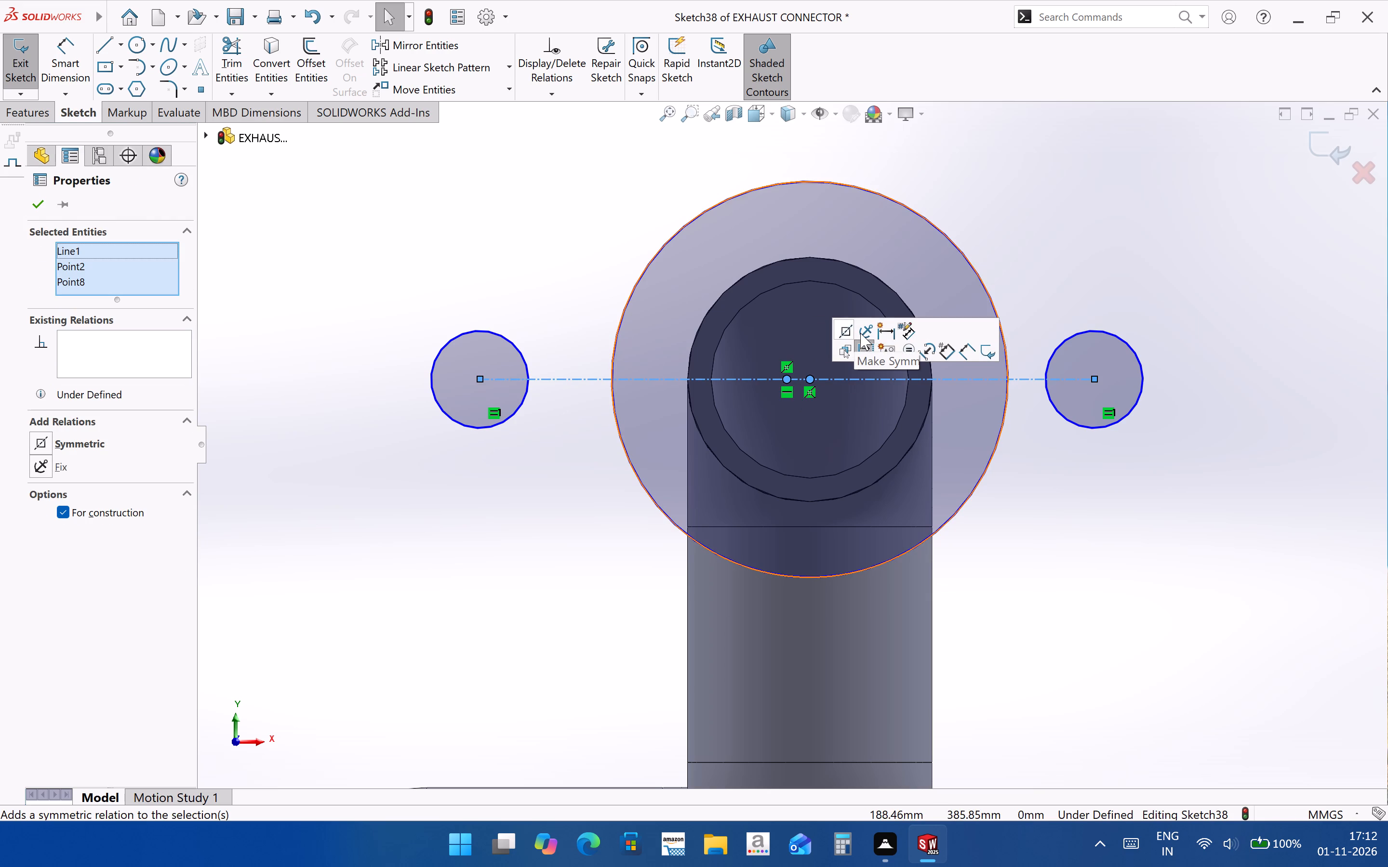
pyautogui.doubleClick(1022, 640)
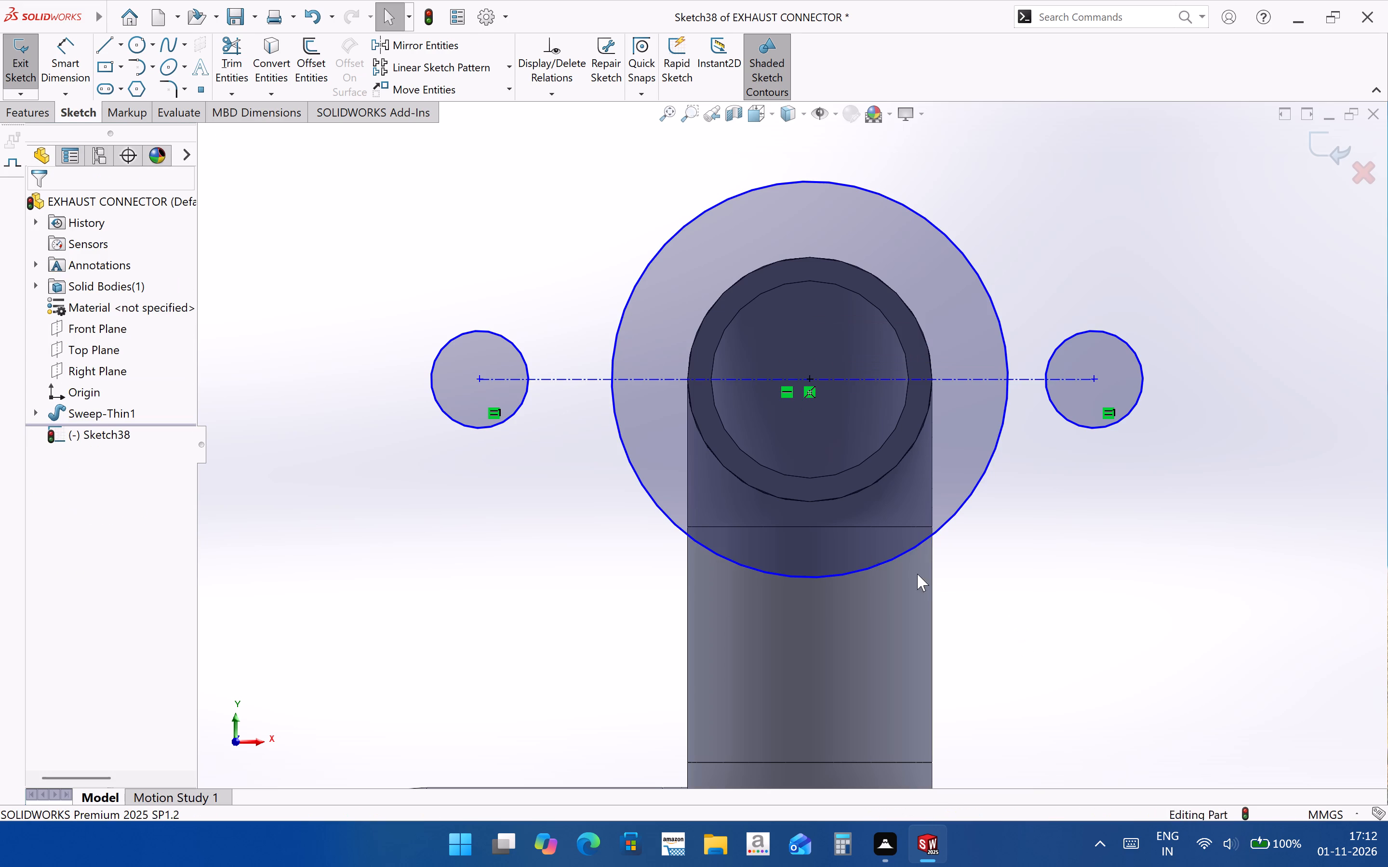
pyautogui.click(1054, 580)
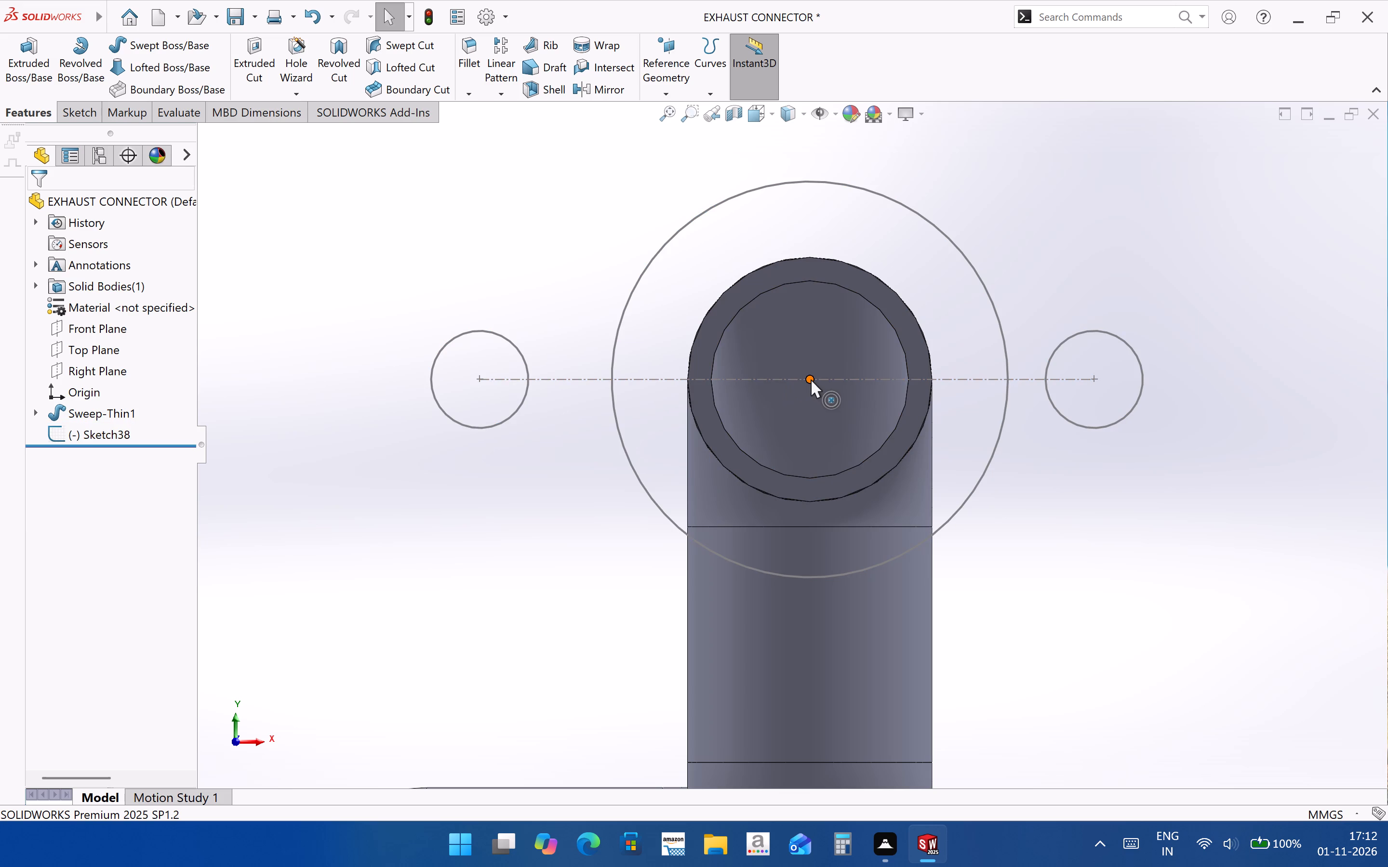
# Reopen the flange sketch for editing and make the centreline's midpoint coincident with the large circle's centre.
pyautogui.click(77, 439)
pyautogui.click(86, 396)
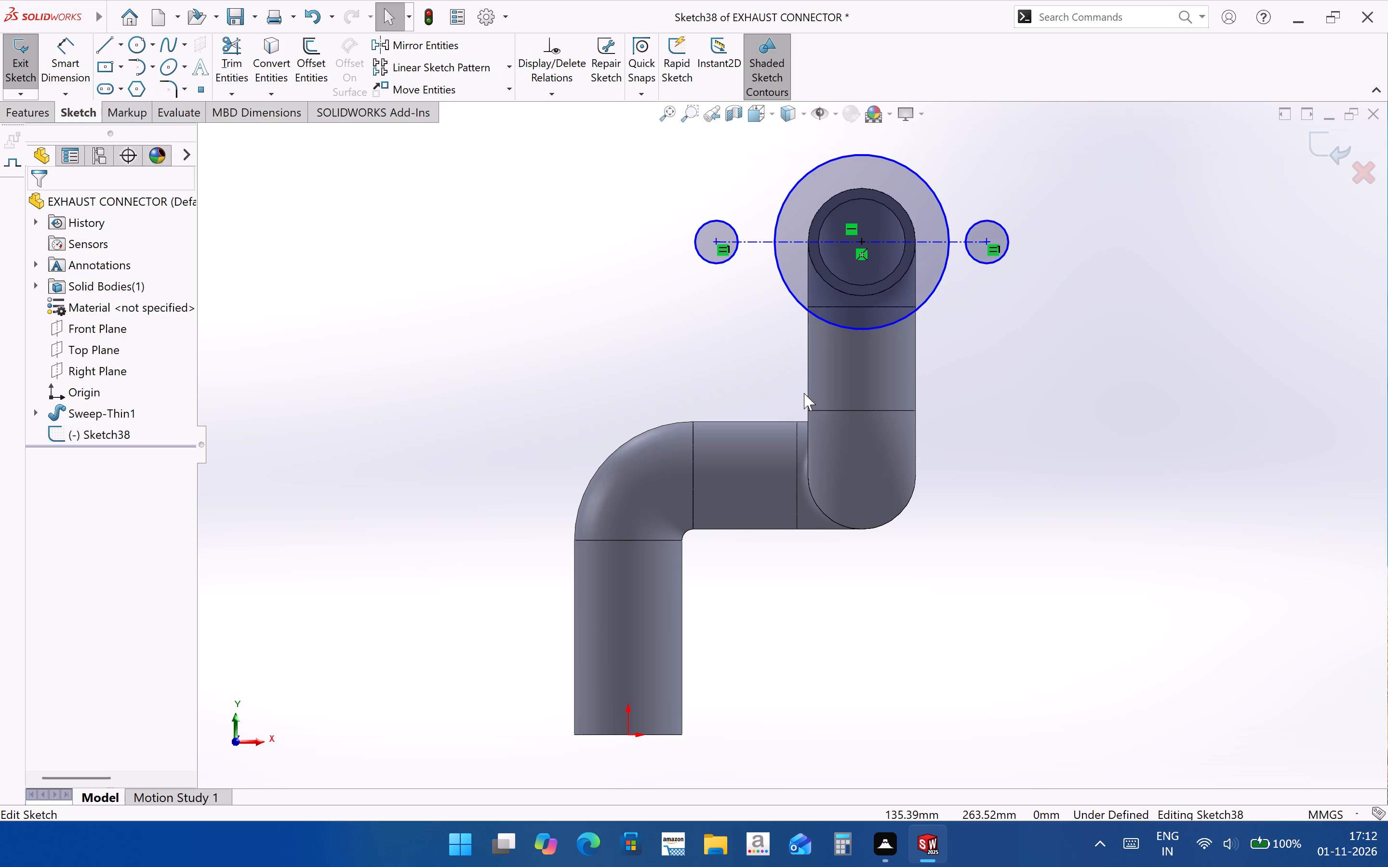
pyautogui.scroll(-5, 854, 220)
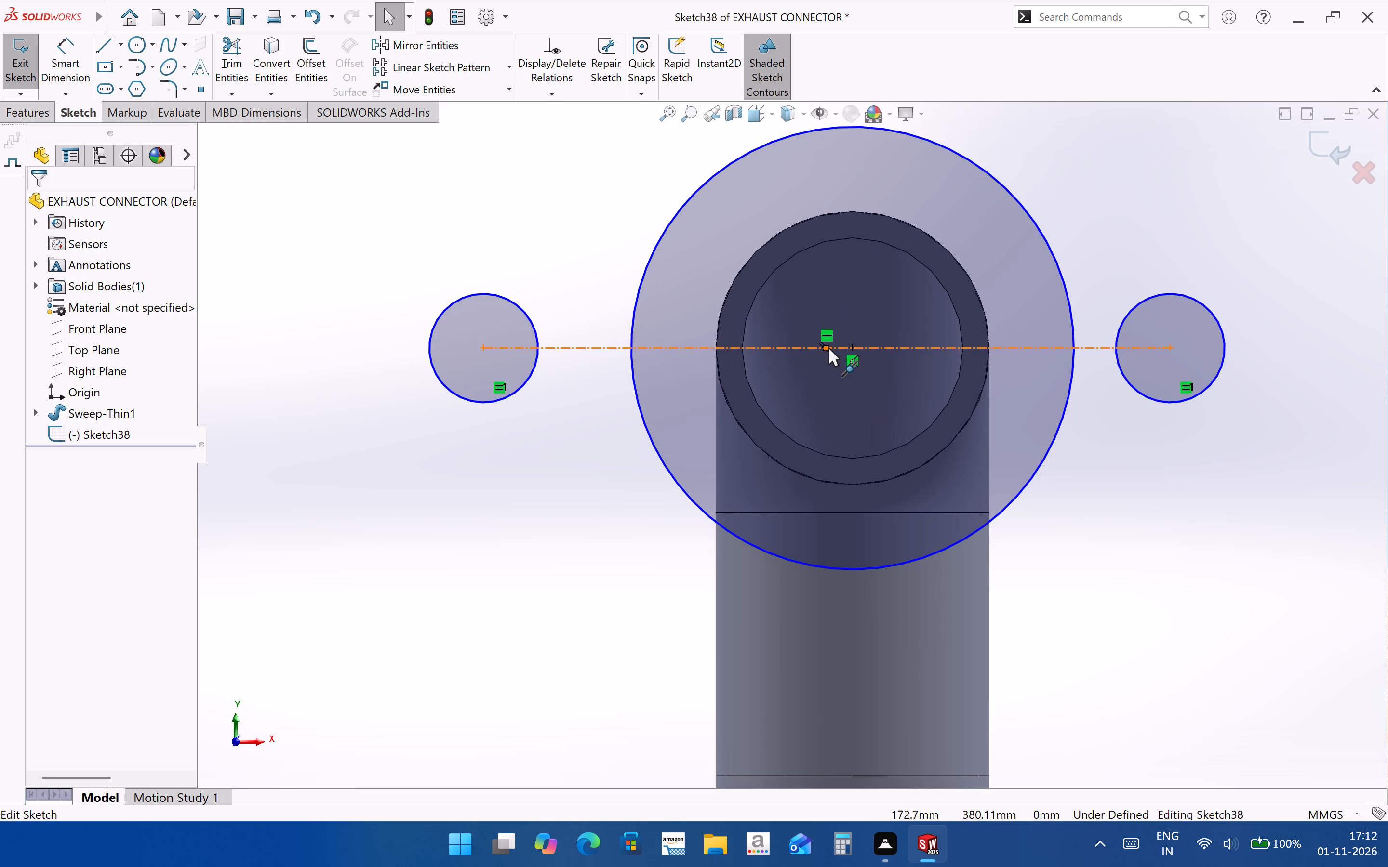
pyautogui.click(826, 348)
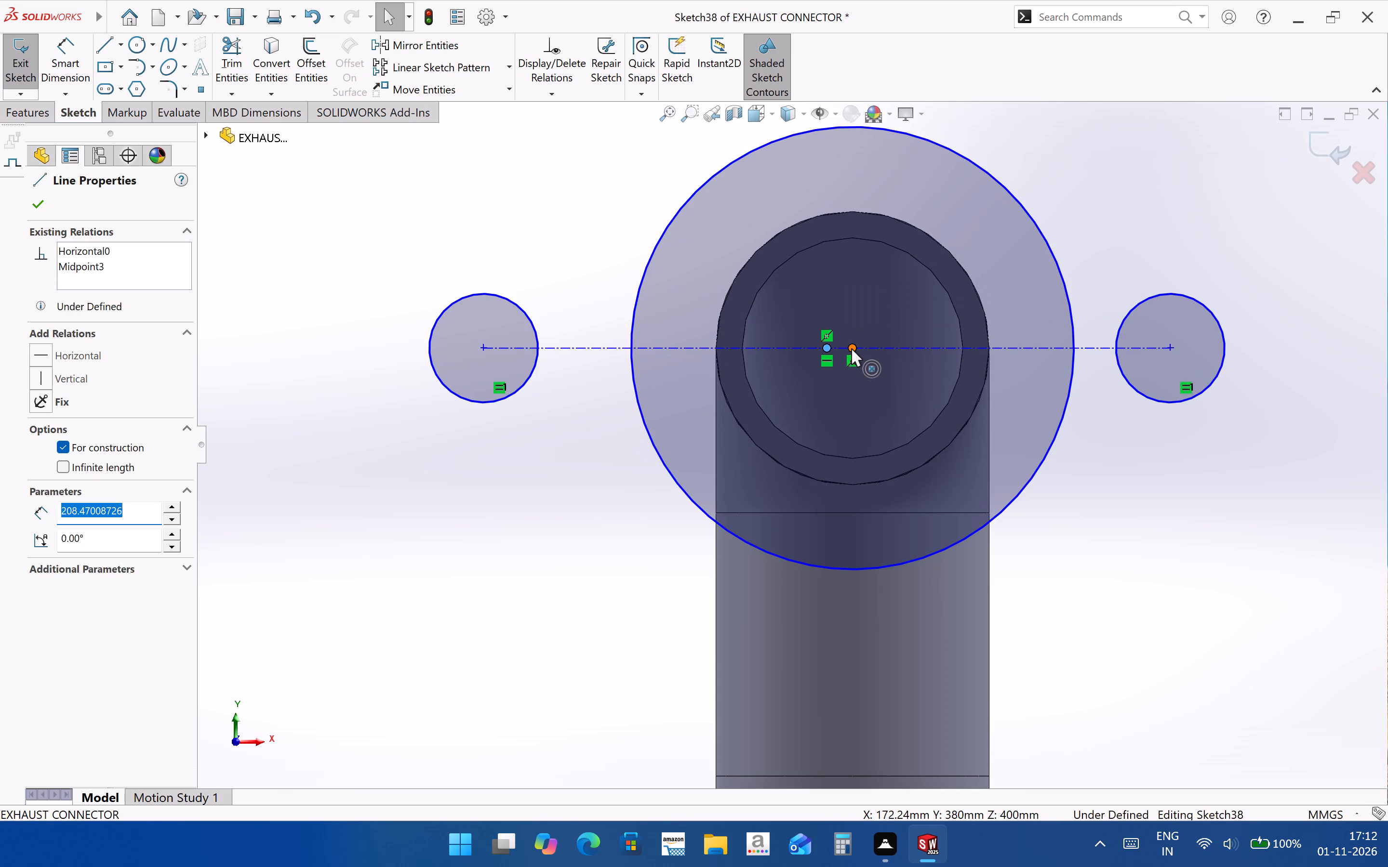
pyautogui.keyDown('ctrl'); pyautogui.click(851, 348); pyautogui.keyUp('ctrl')
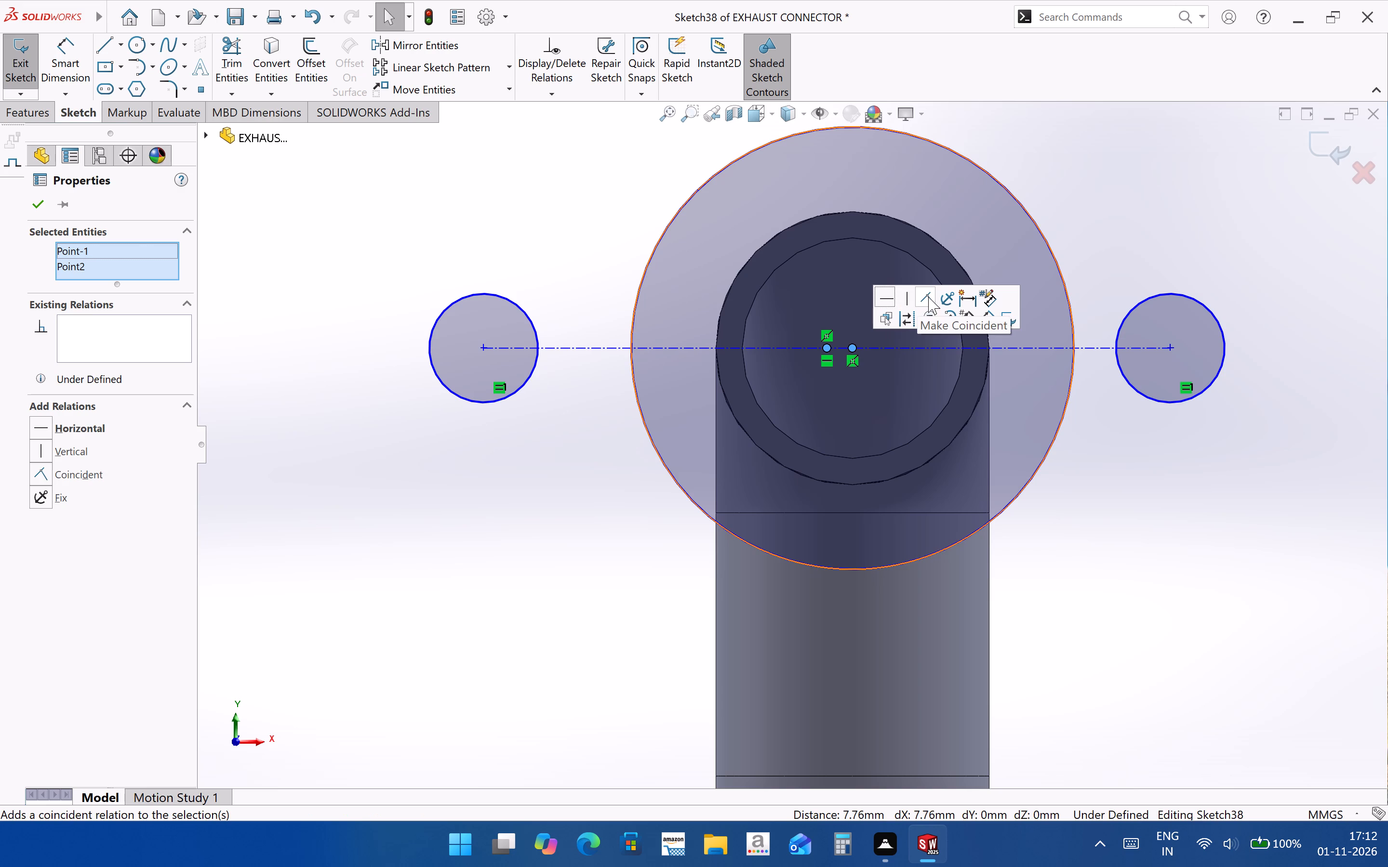
pyautogui.click(928, 297)
pyautogui.scroll(2, 690, 499)
pyautogui.click(1036, 550)
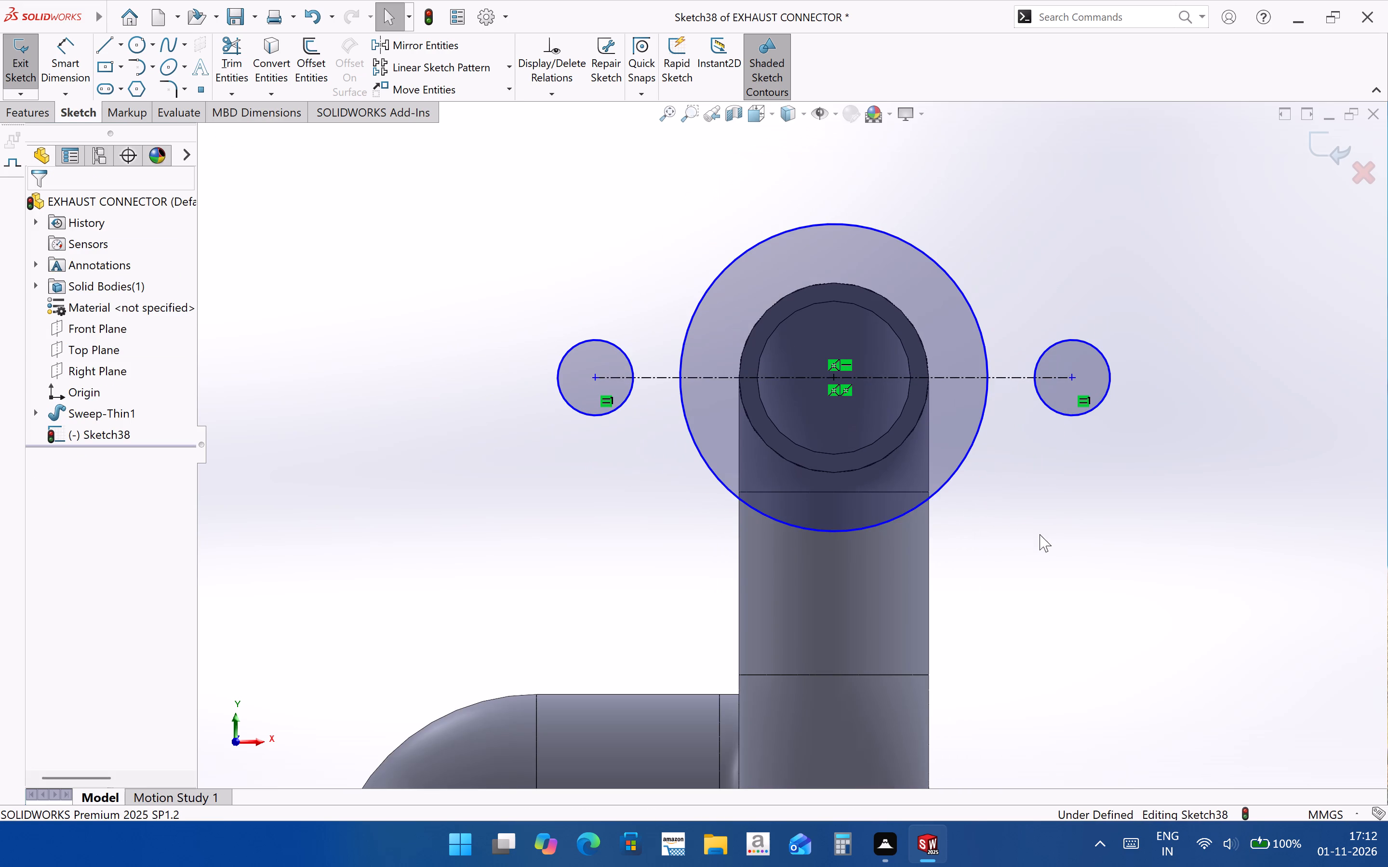
# Dimension the horizontal centreline between the two small circles' centres to 150 mm.
pyautogui.scroll(-1, 1041, 433)
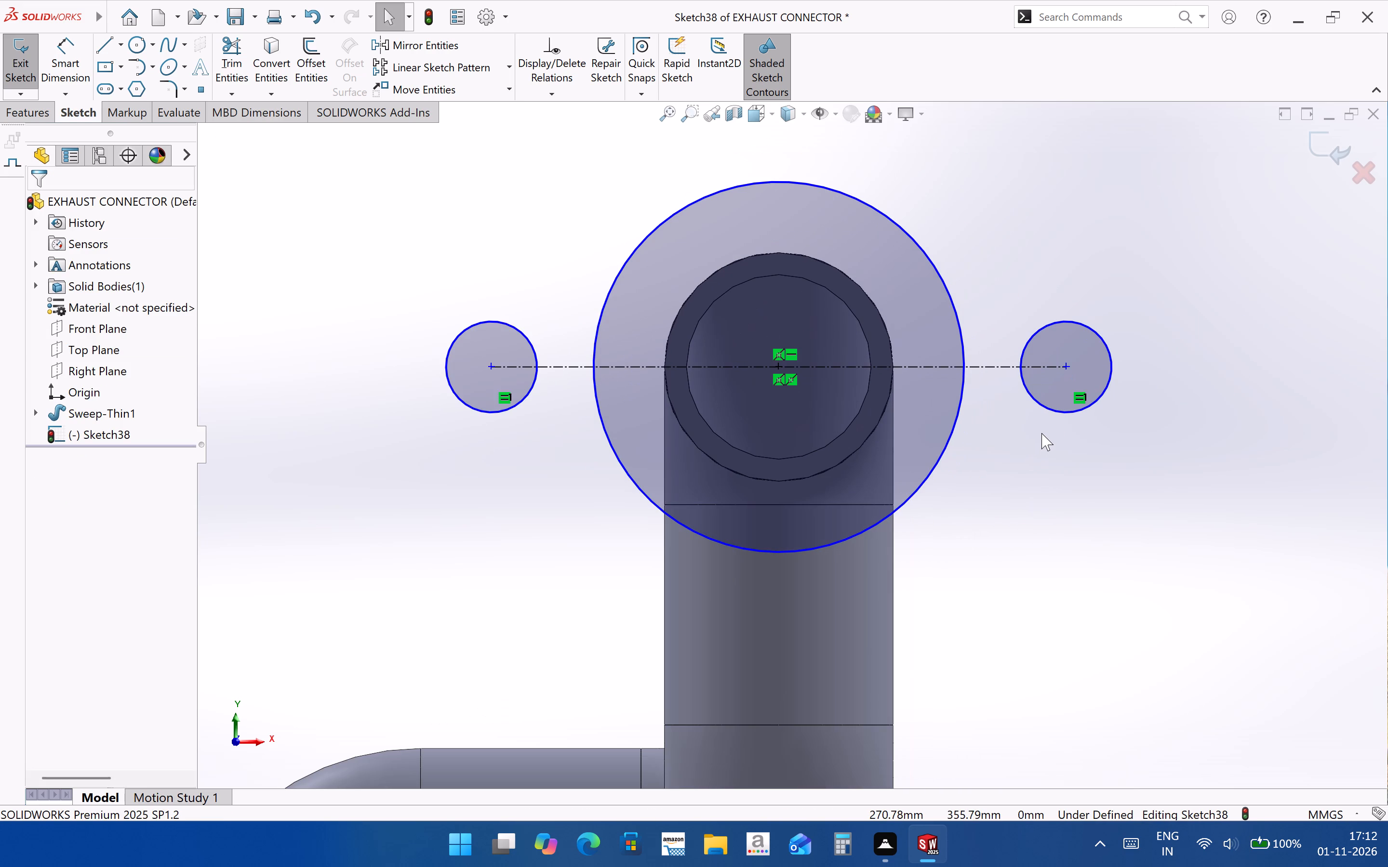
pyautogui.click(44, 60)
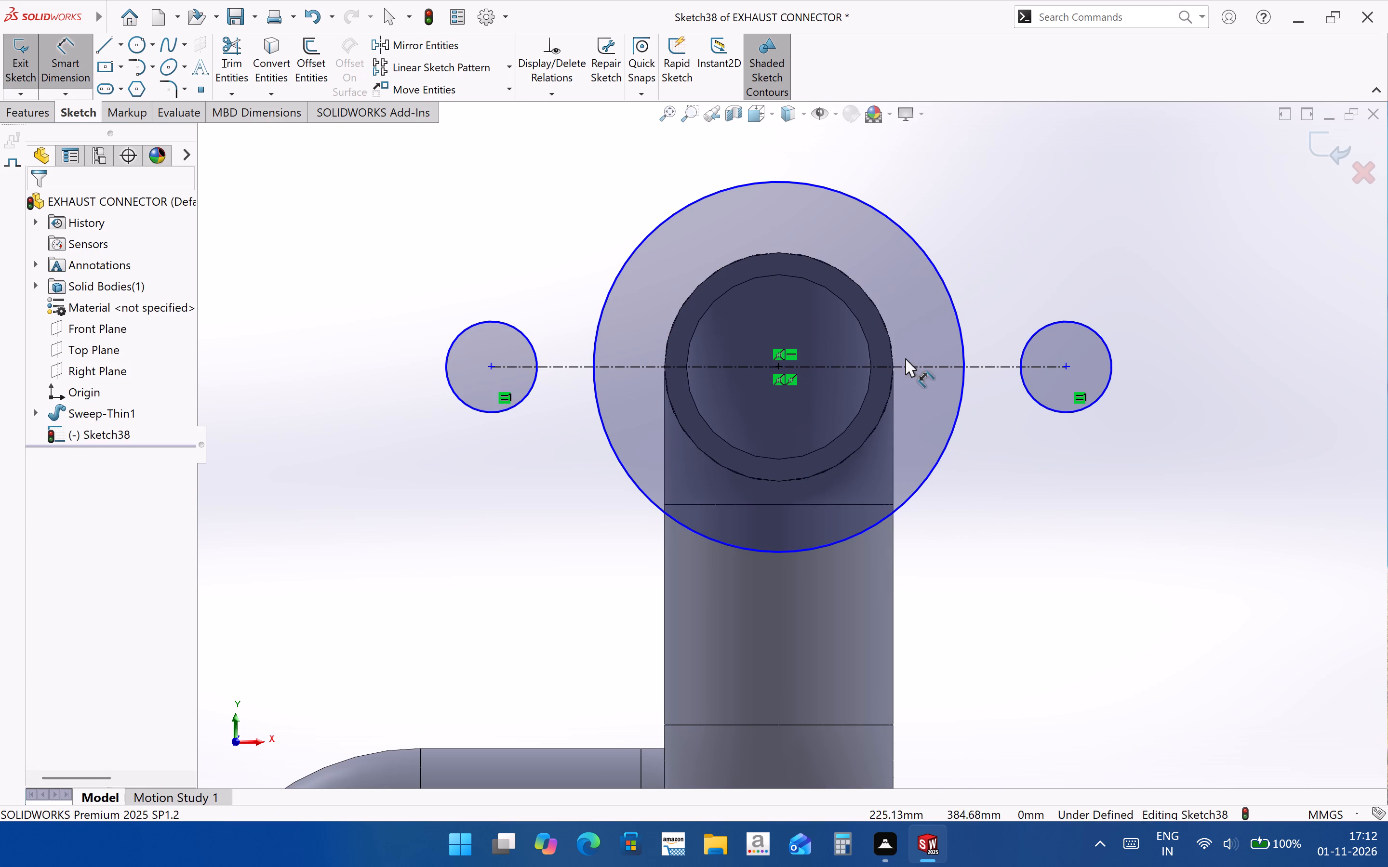
pyautogui.click(908, 365)
pyautogui.click(890, 173)
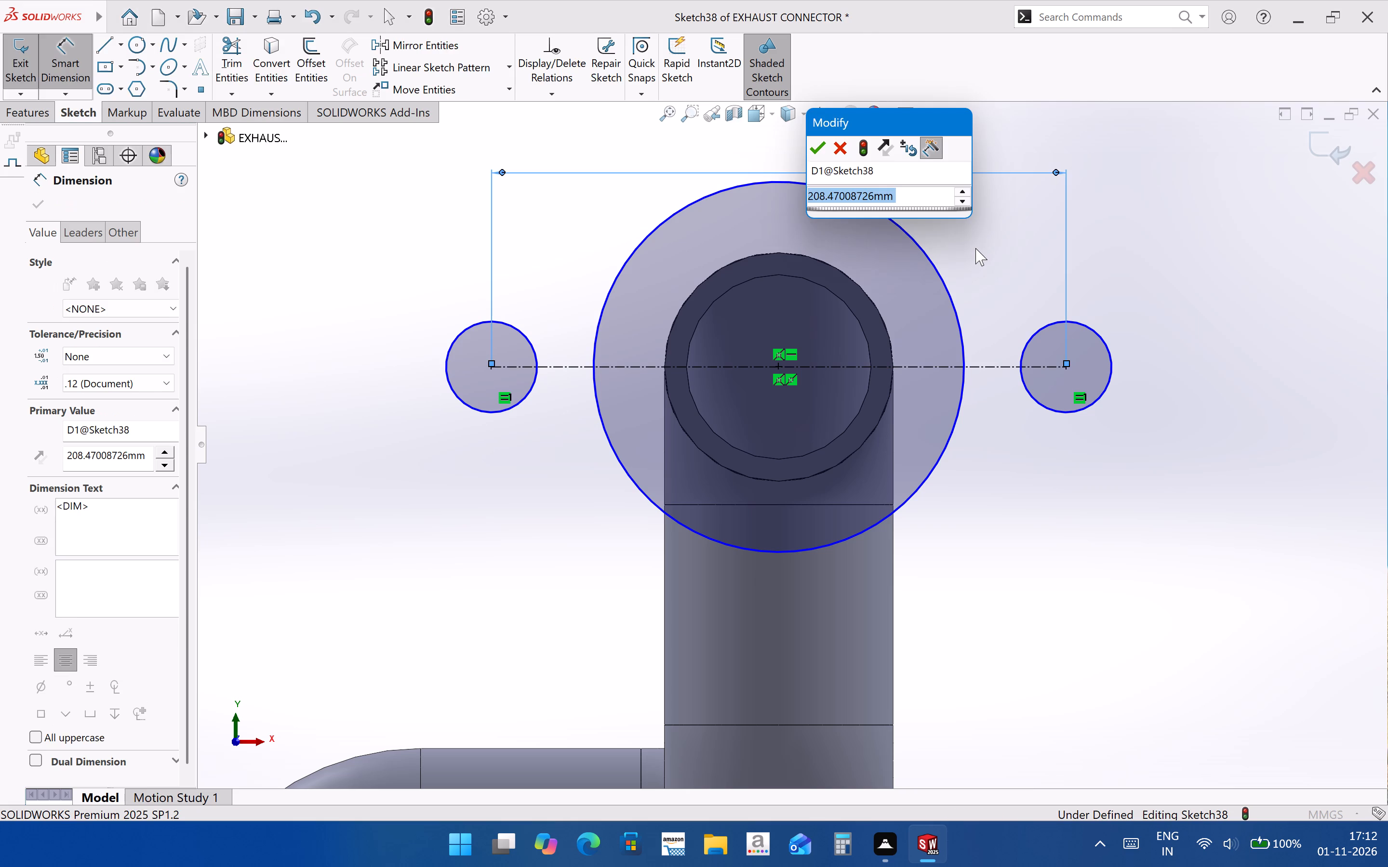
pyautogui.write('150')
pyautogui.press('Return')
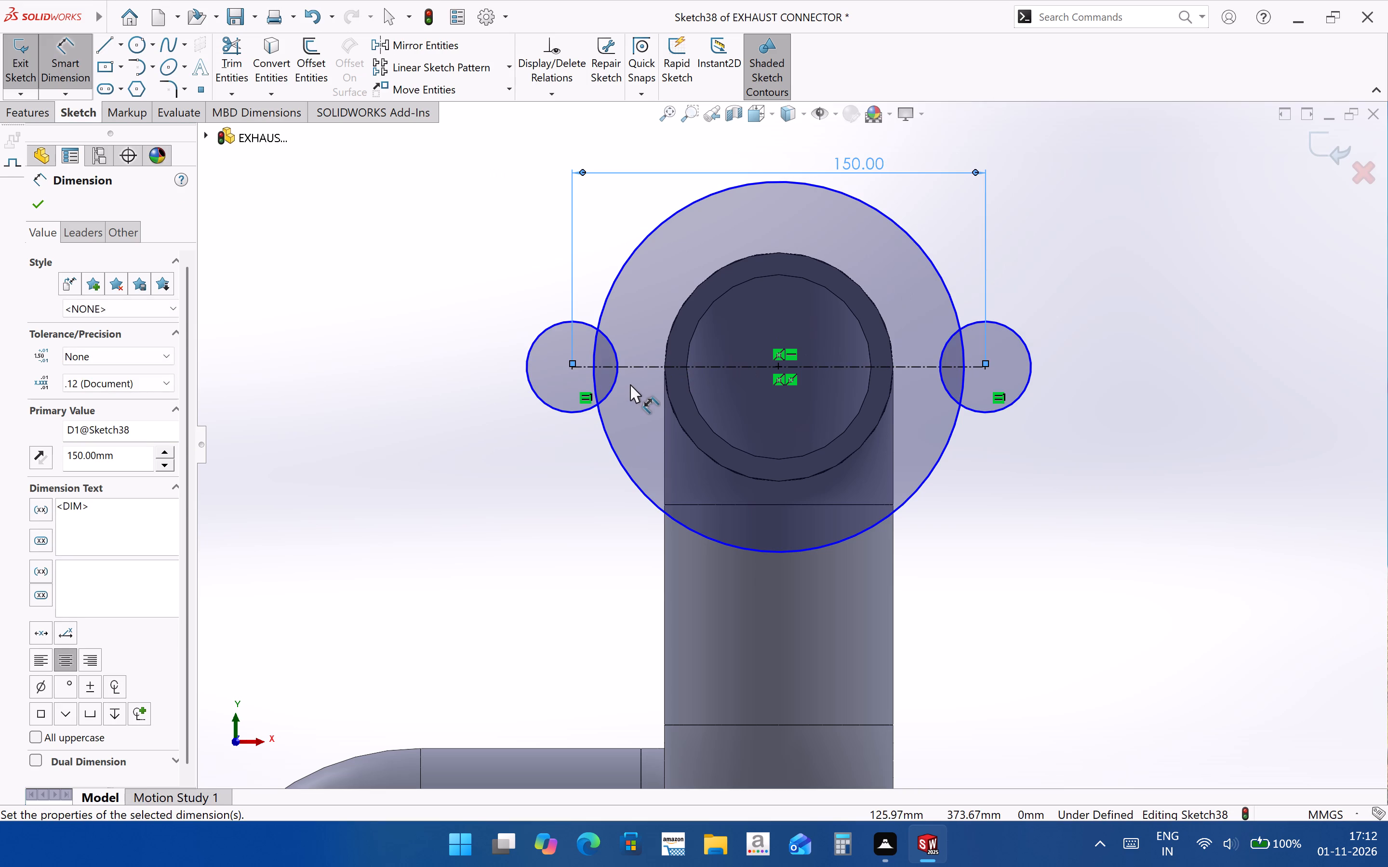
# Dimension the large circle's diameter to 125 mm.
pyautogui.click(913, 494)
pyautogui.click(1053, 497)
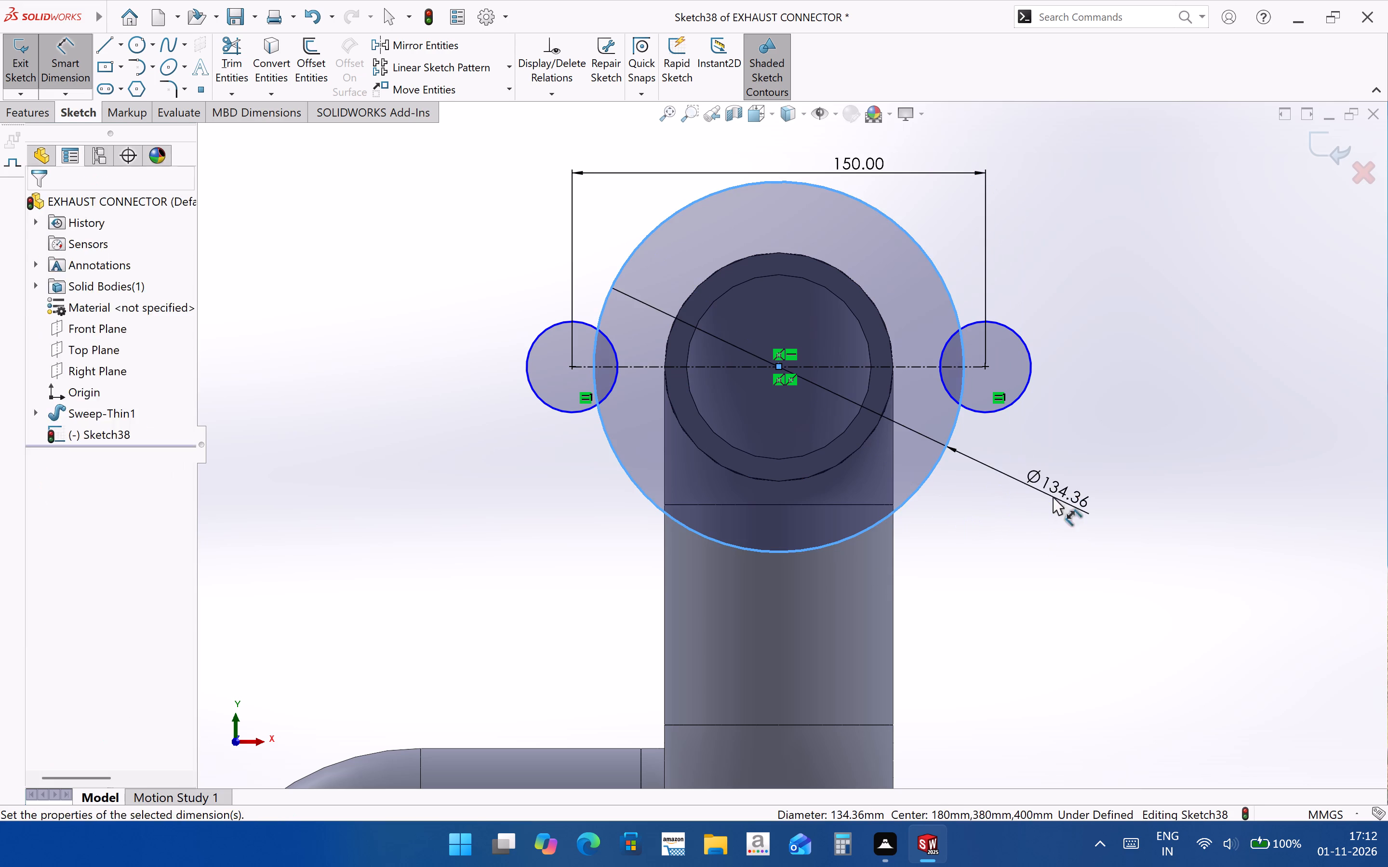
pyautogui.write('125')
pyautogui.press('Return')
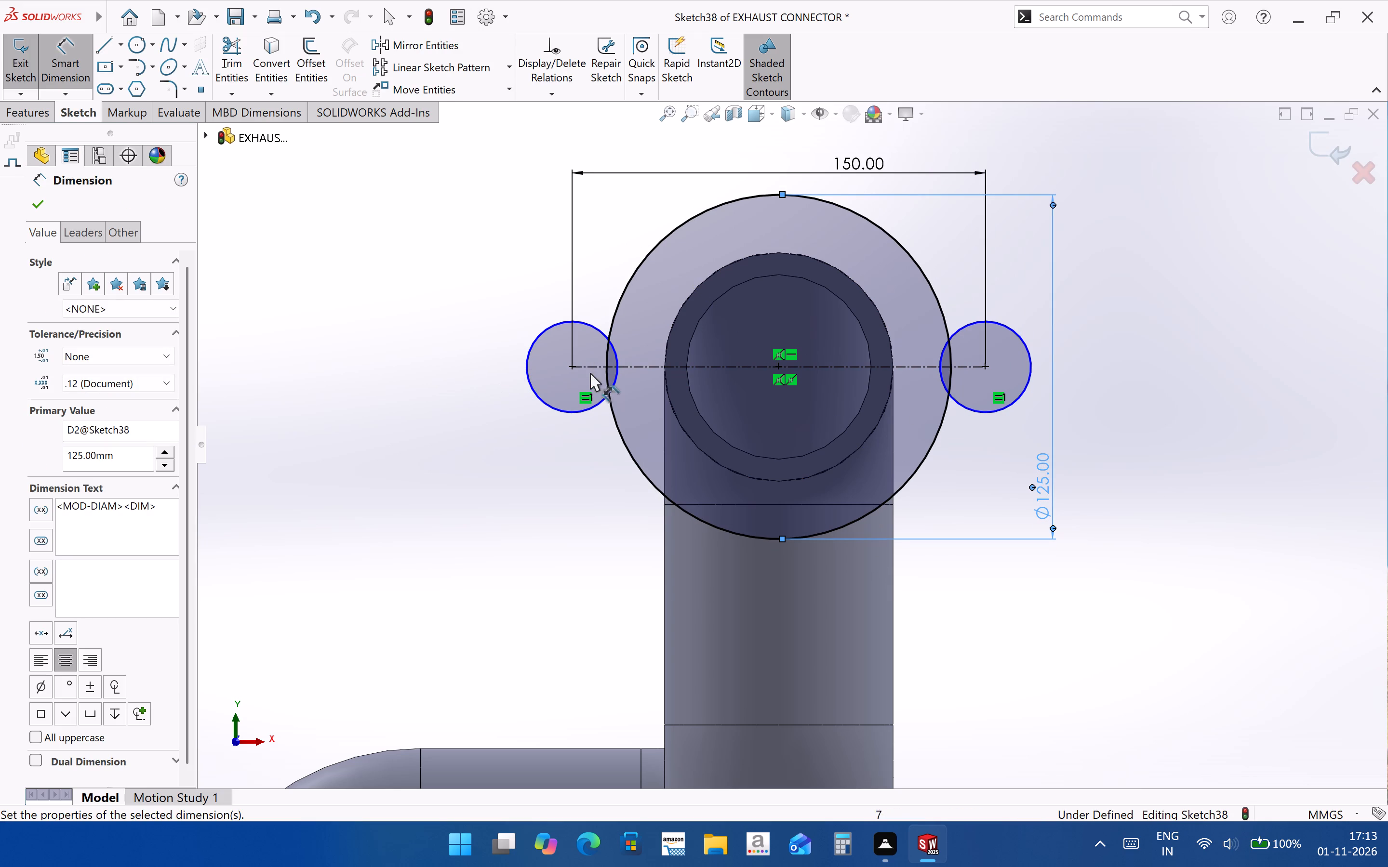
# Dimension the small circle on the large circle's left side to a 60 mm diameter.
pyautogui.click(558, 408)
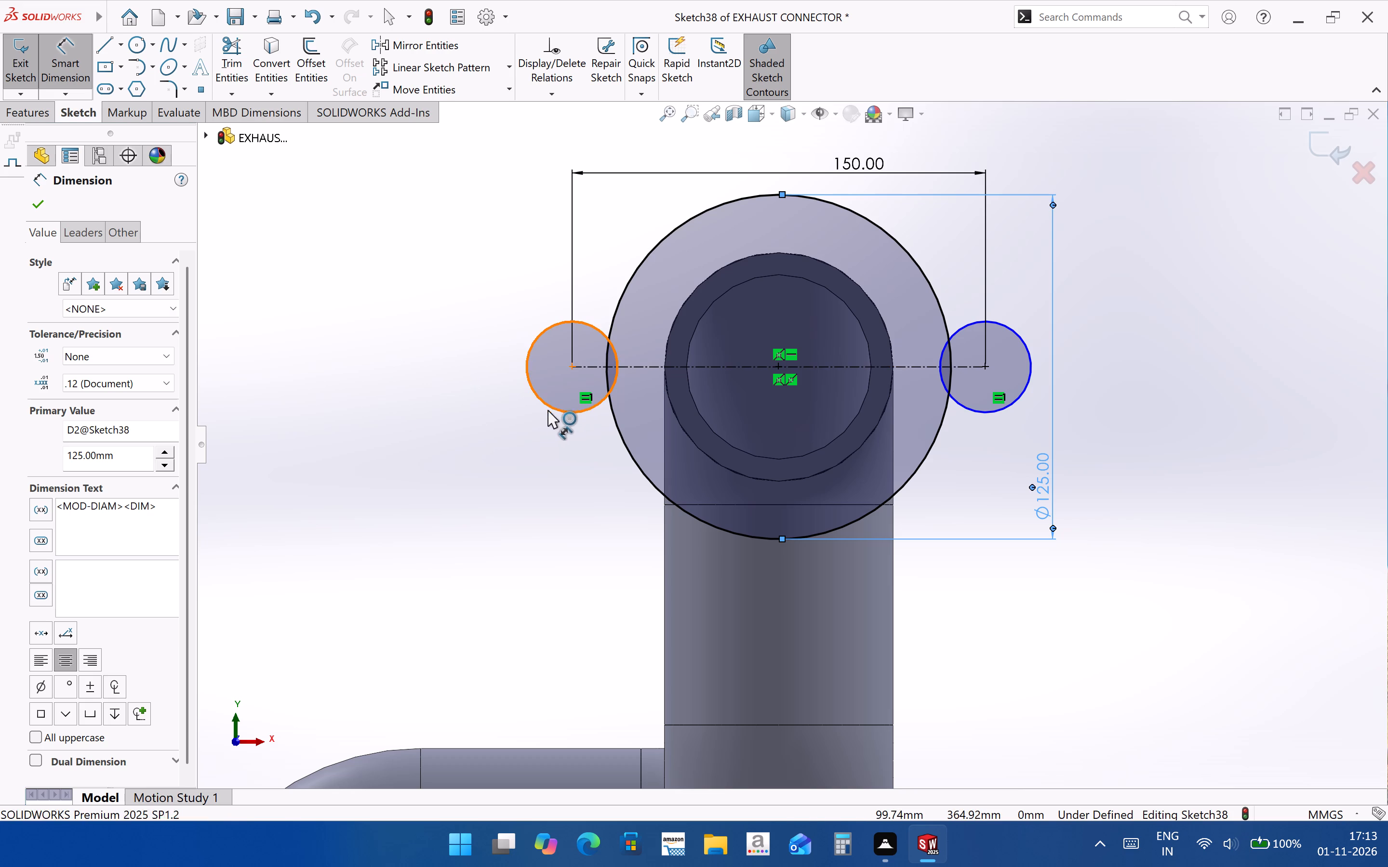
pyautogui.click(513, 427)
pyautogui.write('60')
pyautogui.press('Return')
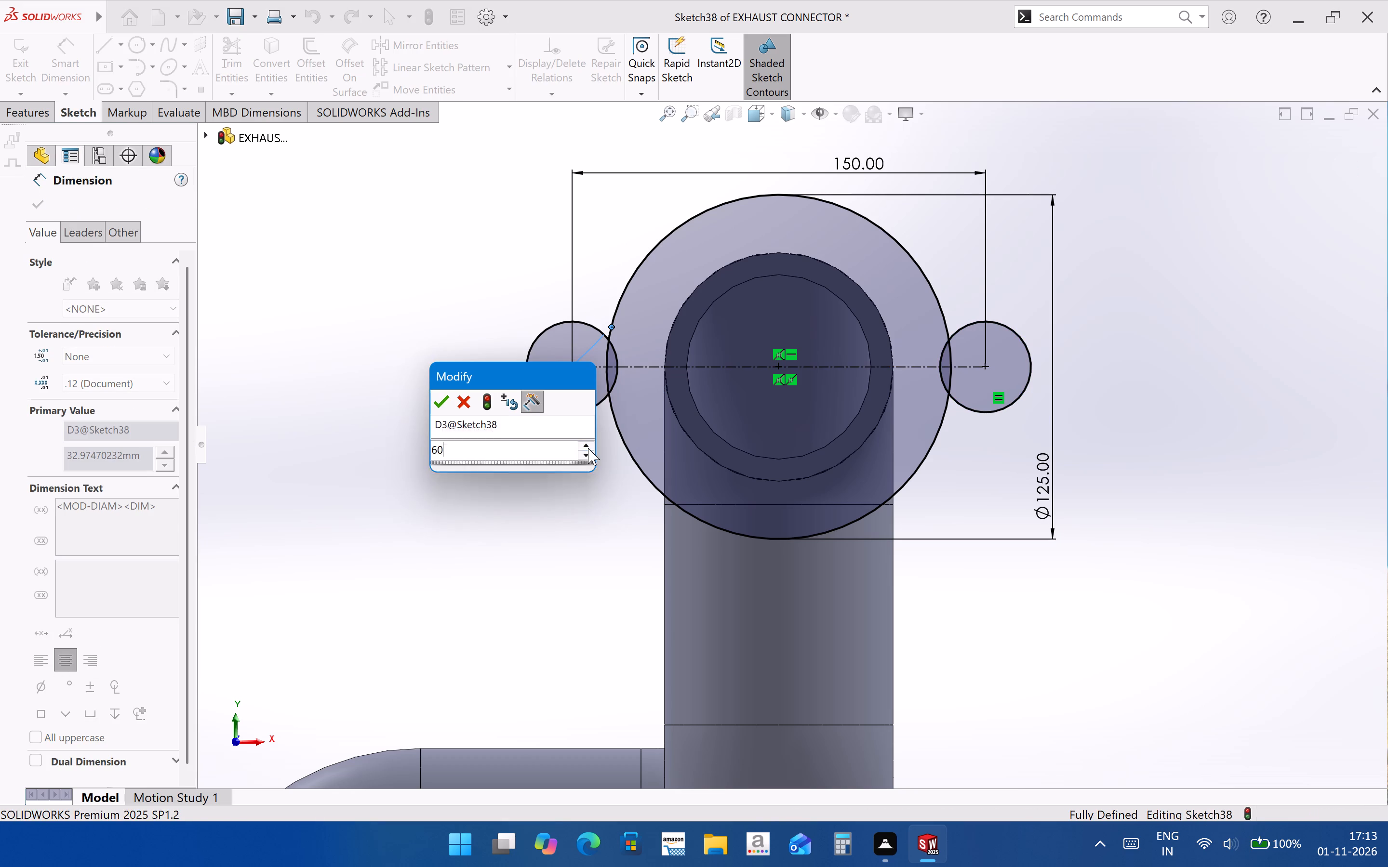
pyautogui.click(1043, 654)
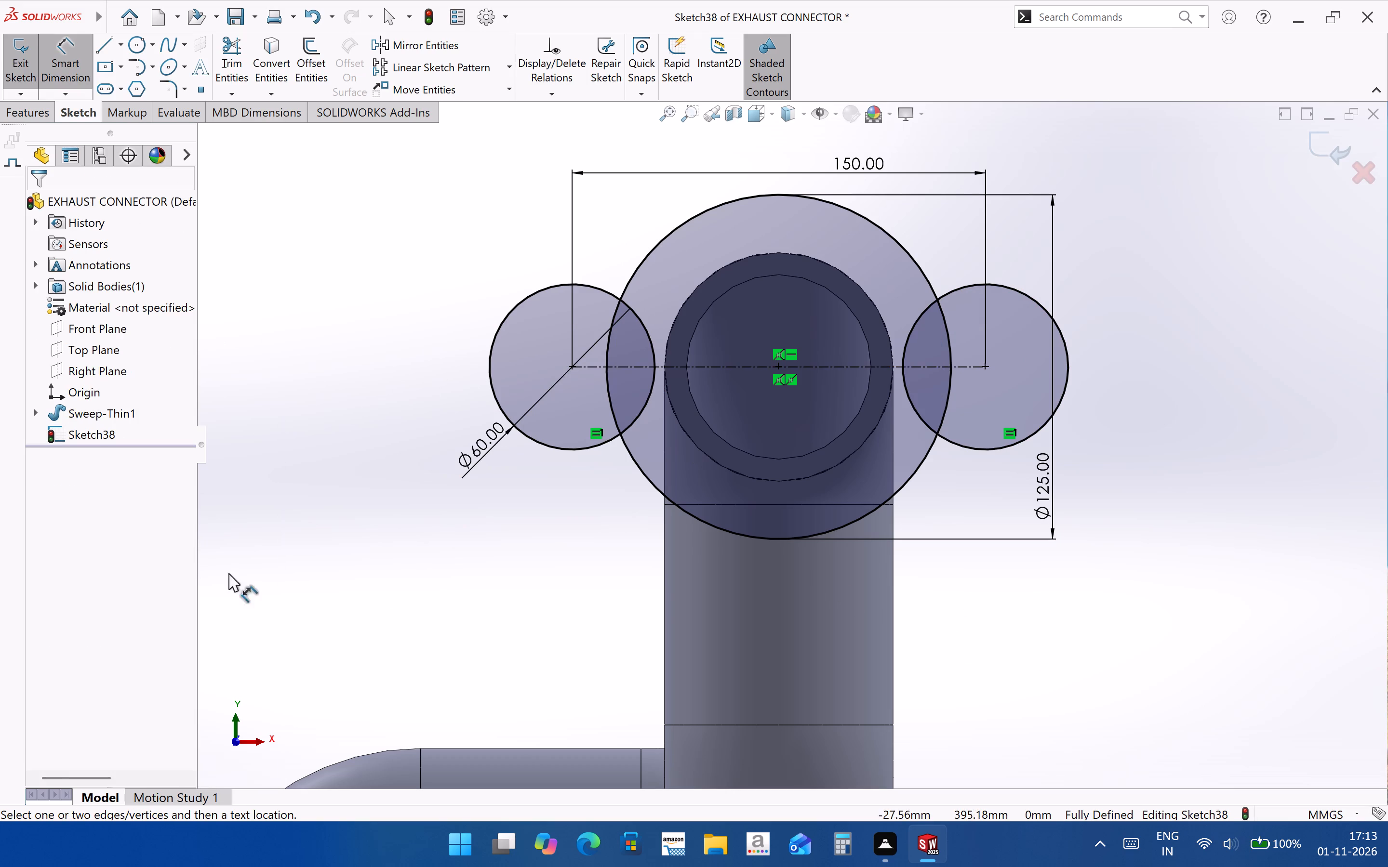
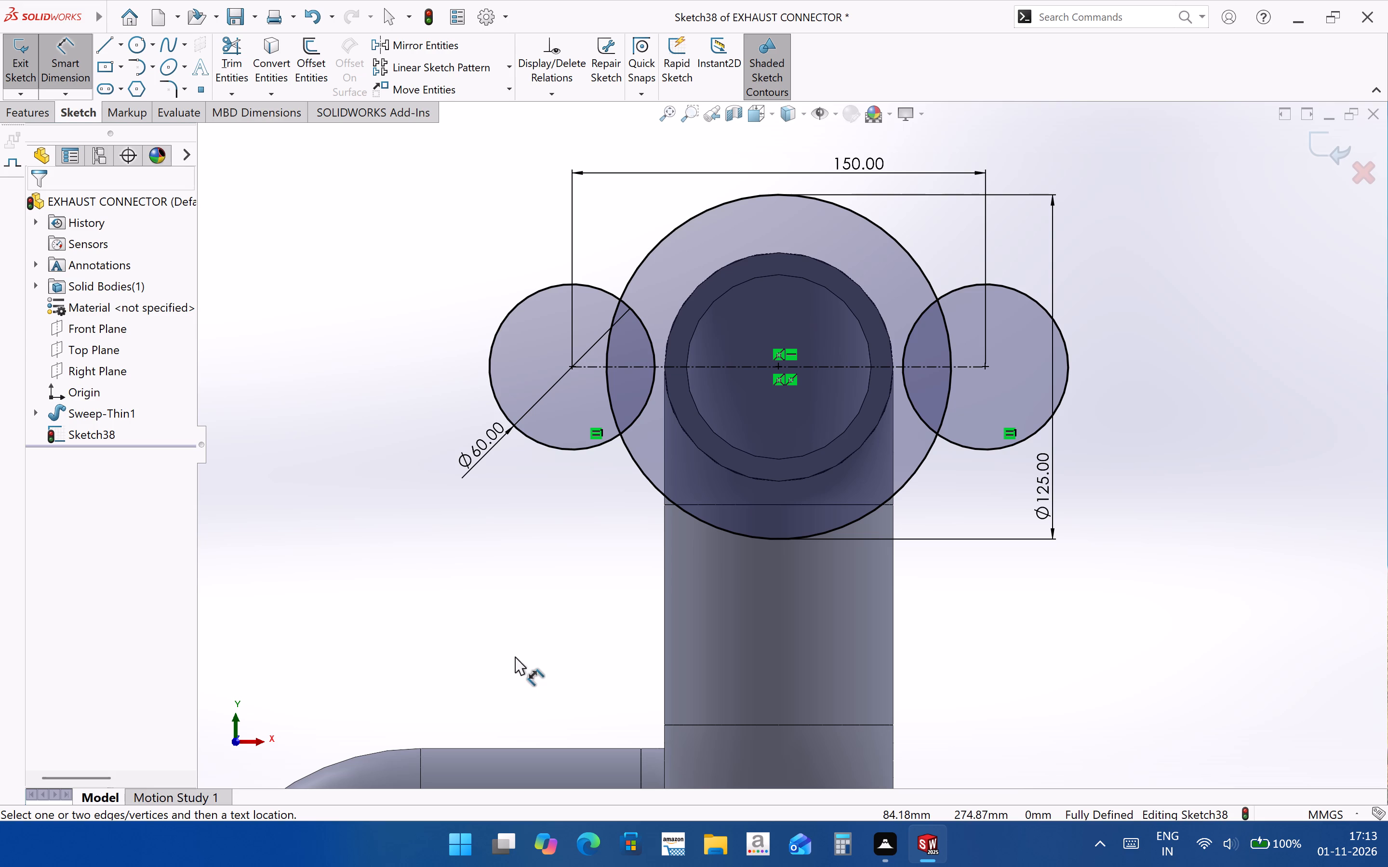
# Sketch a line tangent to the left small circle and the large circle along their upper sides.
pyautogui.click(107, 48)
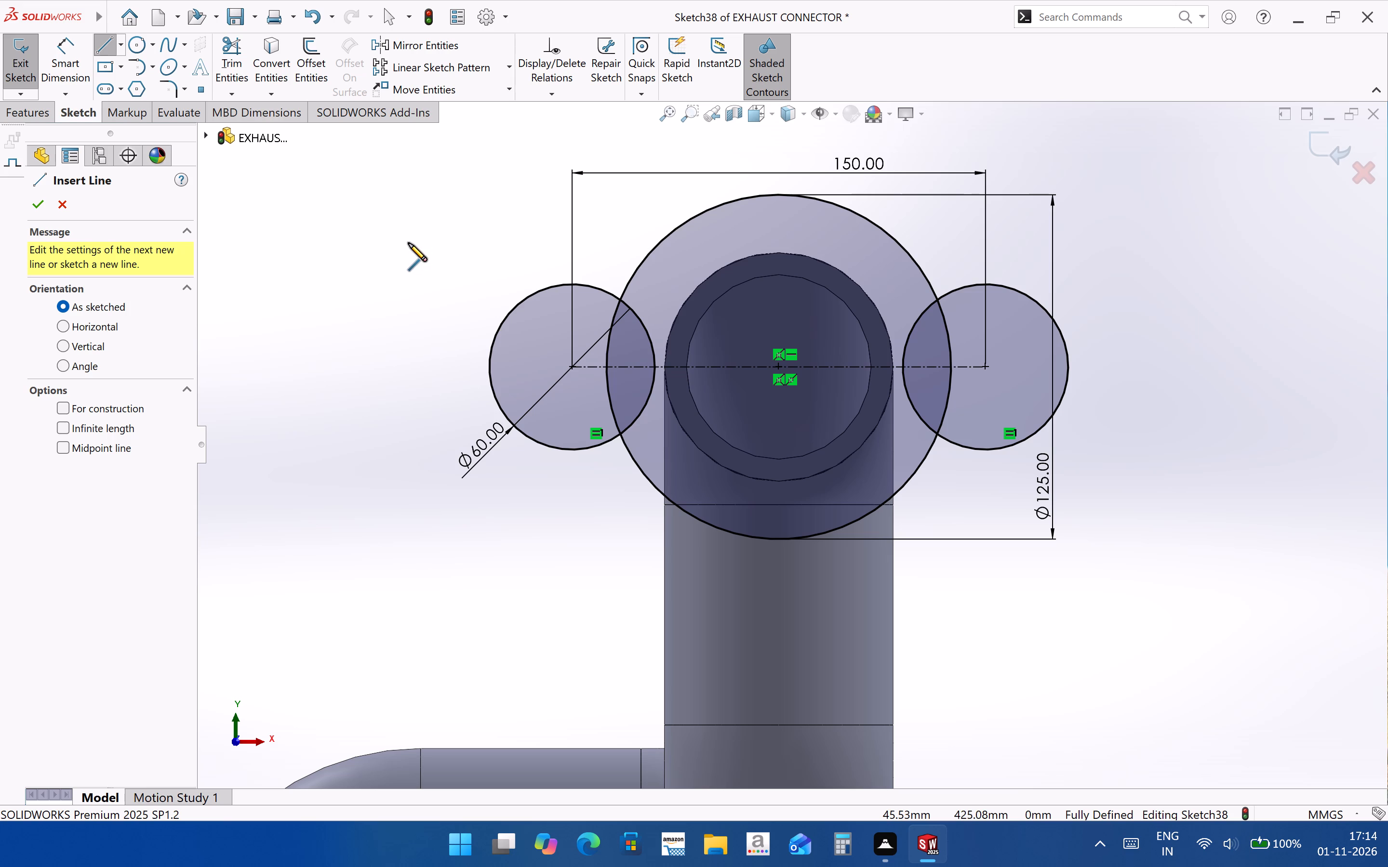
pyautogui.click(580, 284)
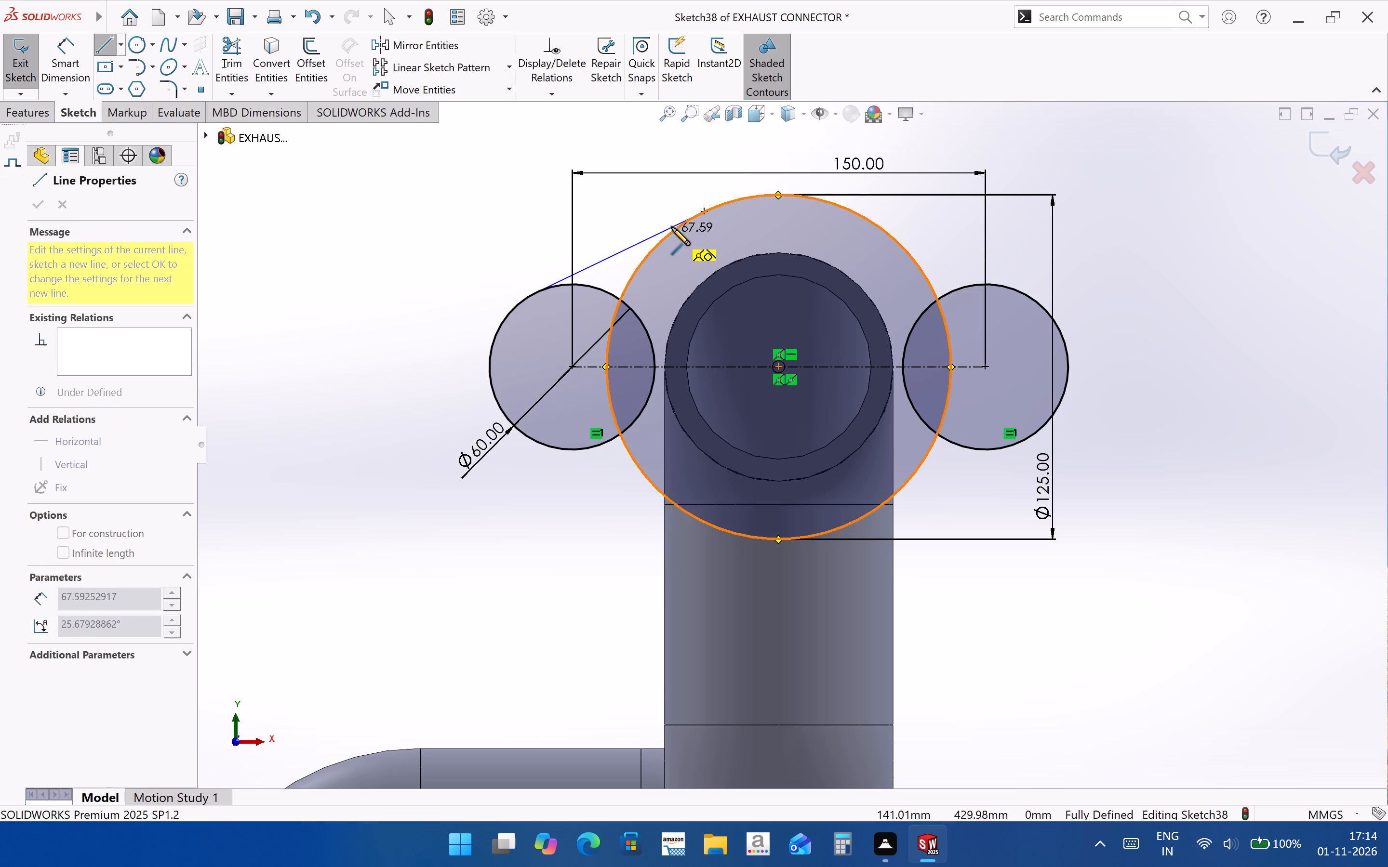
pyautogui.click(695, 215)
pyautogui.press('Escape')
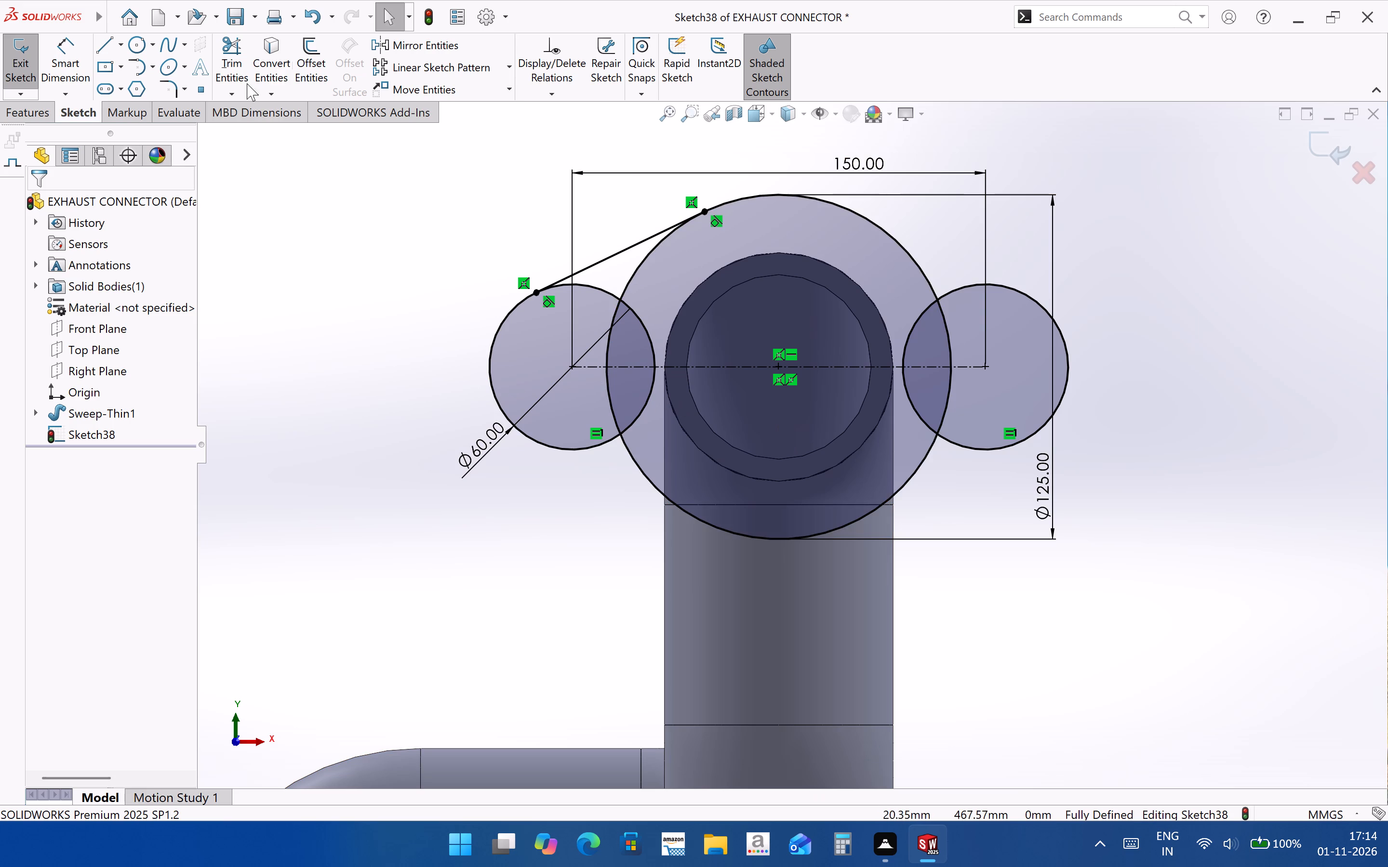
# Sketch a vertical centreline about 164 mm long through the large circle's centre, extending beyond the circle at both ends.
pyautogui.click(126, 45)
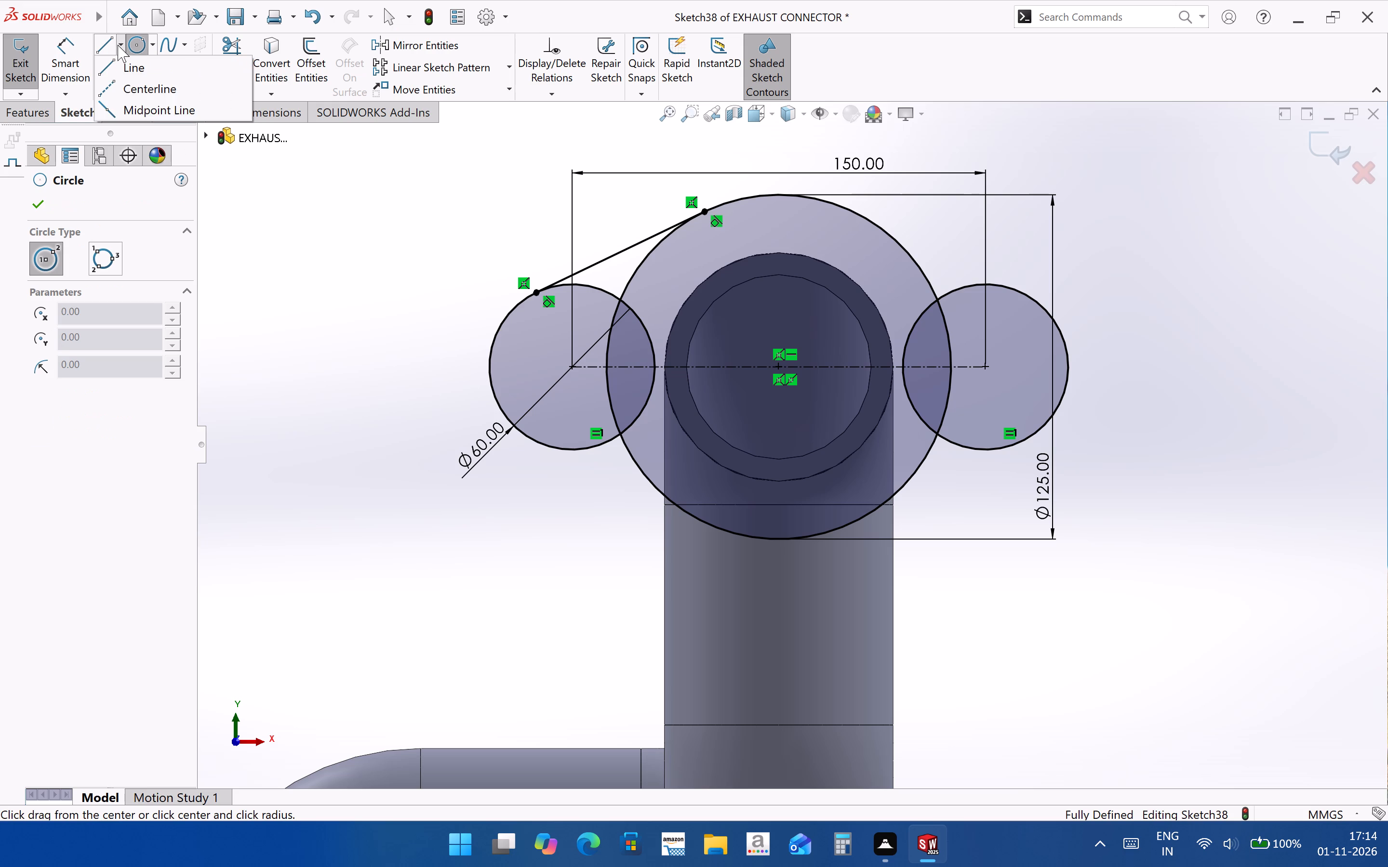
pyautogui.click(118, 45)
pyautogui.click(147, 93)
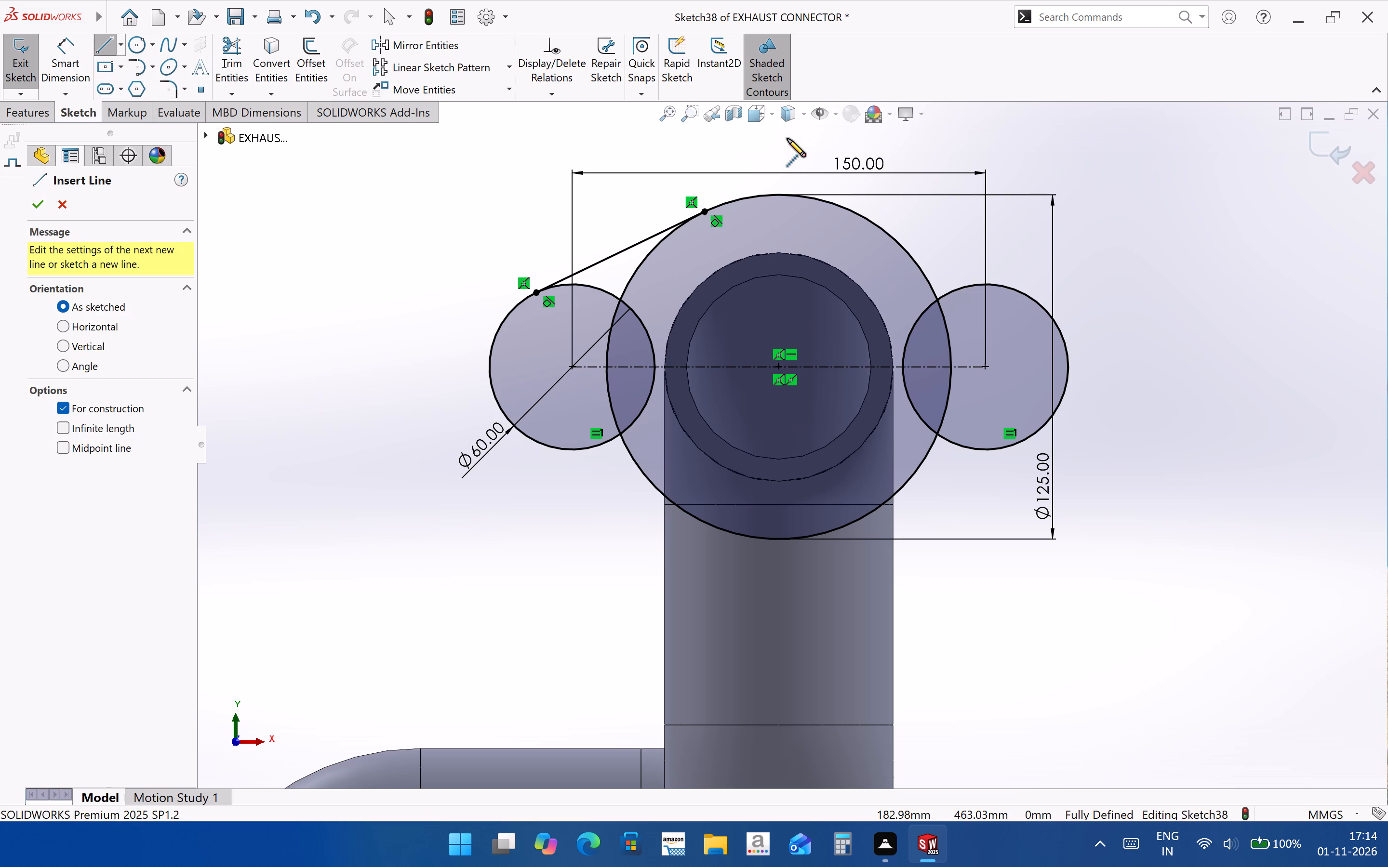
pyautogui.click(777, 138)
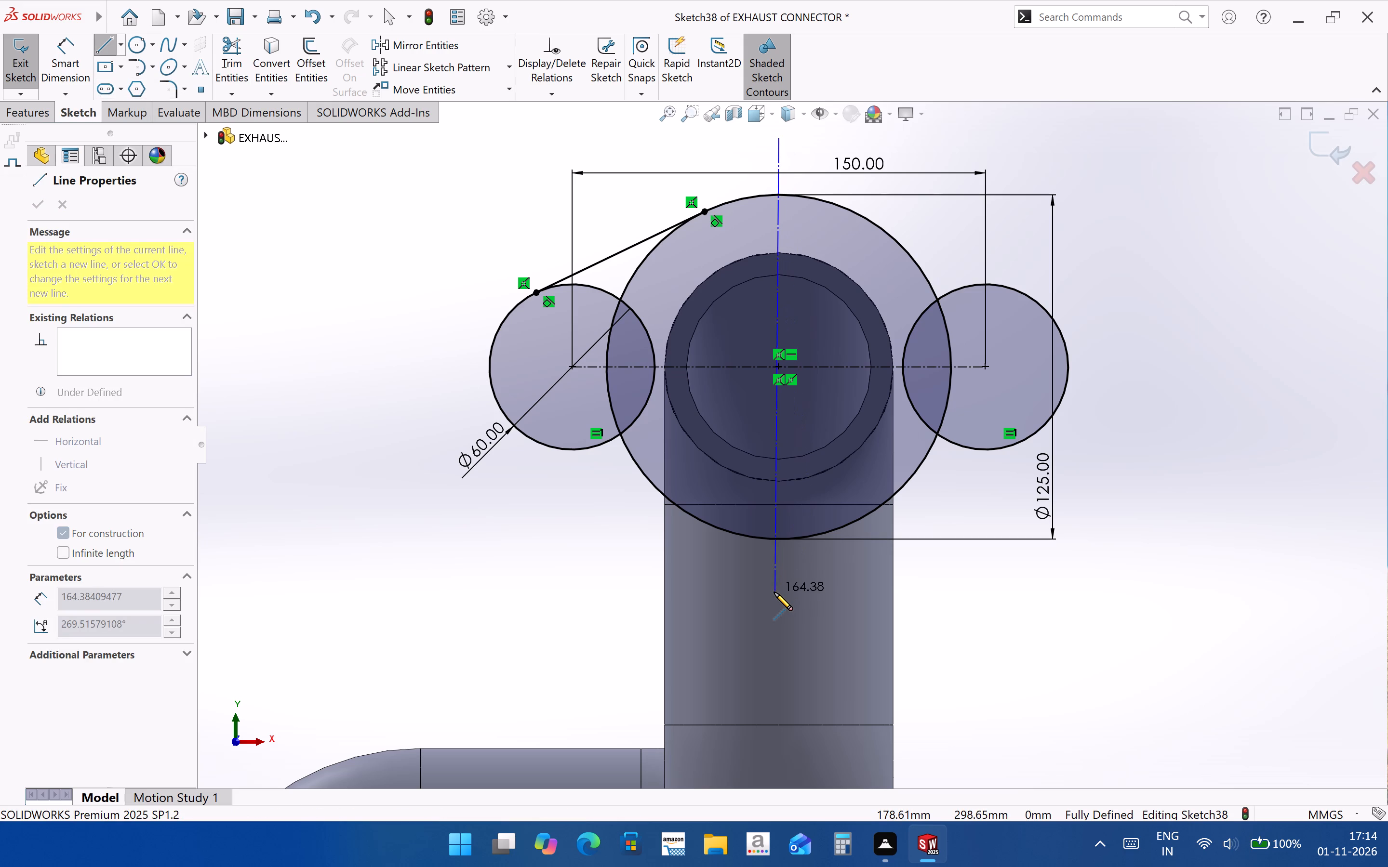
pyautogui.click(777, 591)
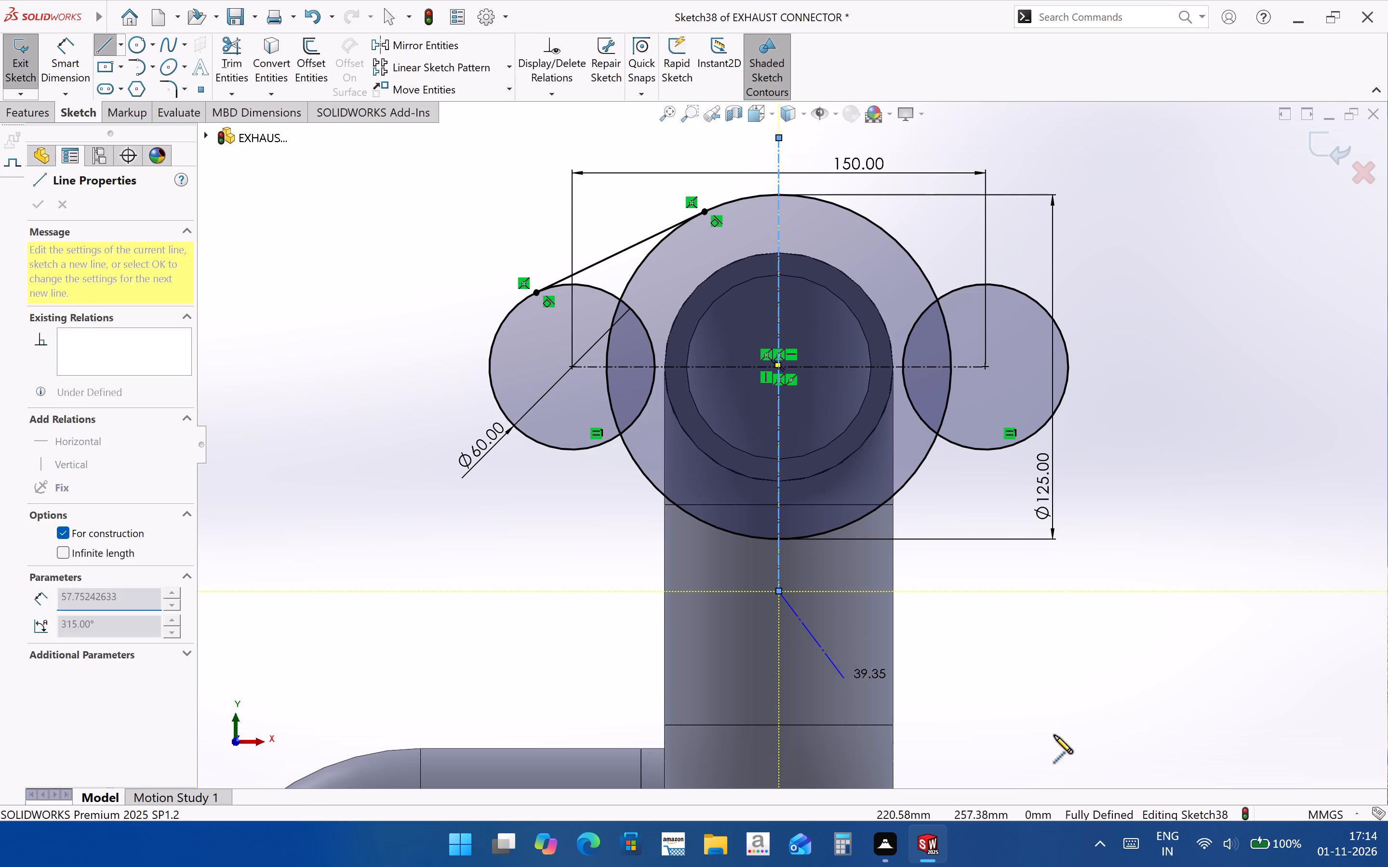
pyautogui.press('Escape')
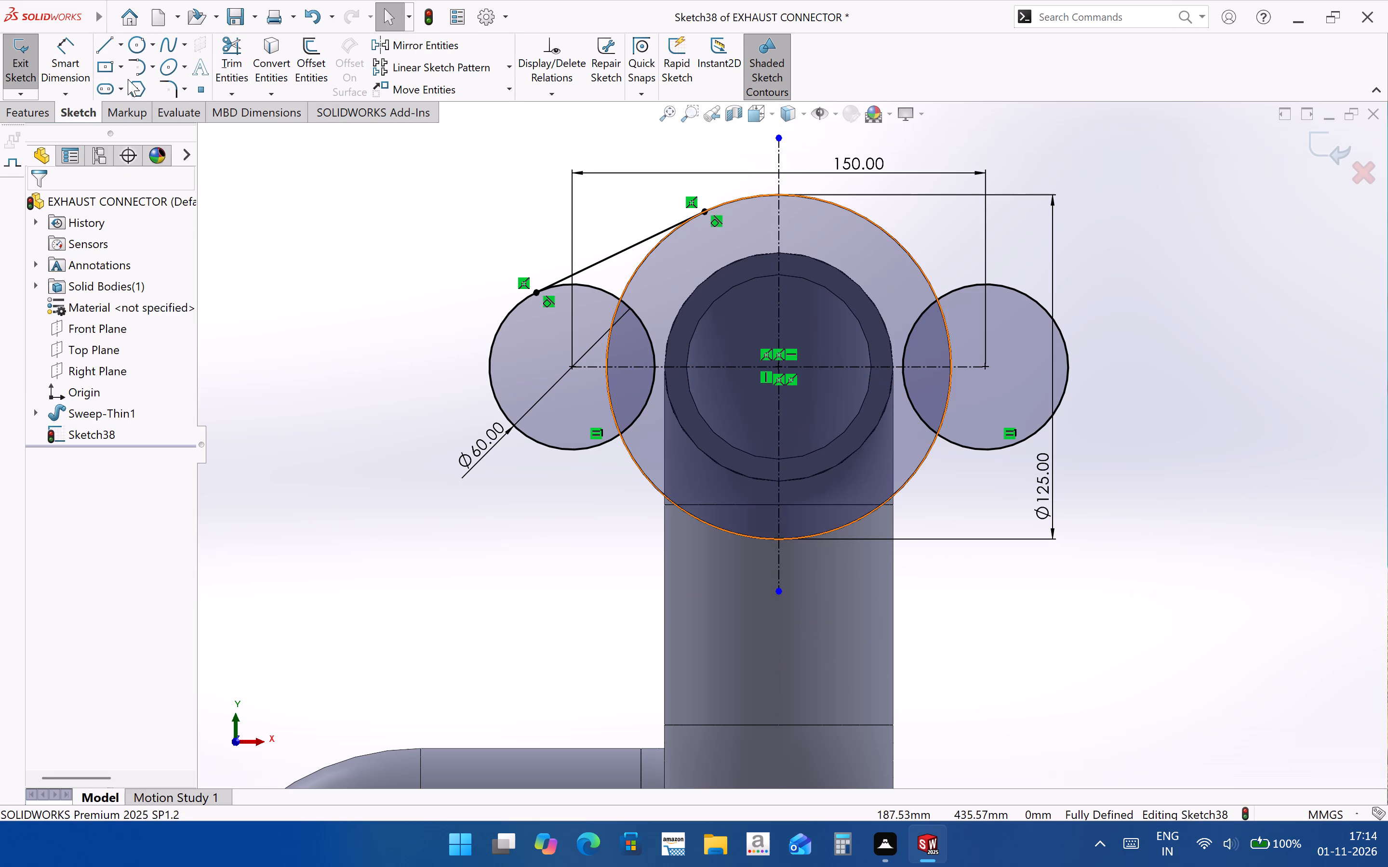
# Mirror the upper-left tangent line about the vertical centreline, keeping the original.
pyautogui.click(402, 50)
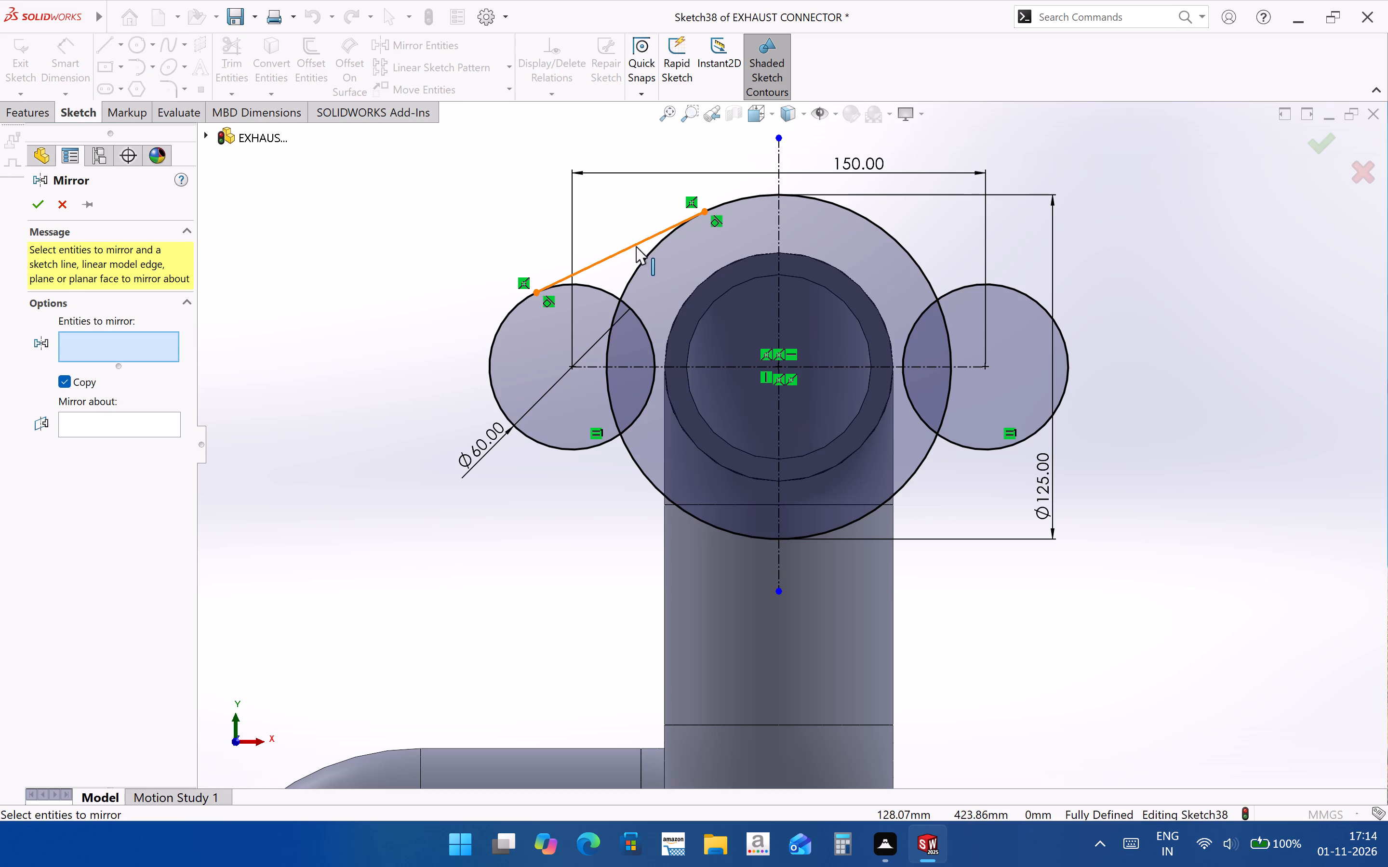
pyautogui.click(636, 246)
pyautogui.click(780, 253)
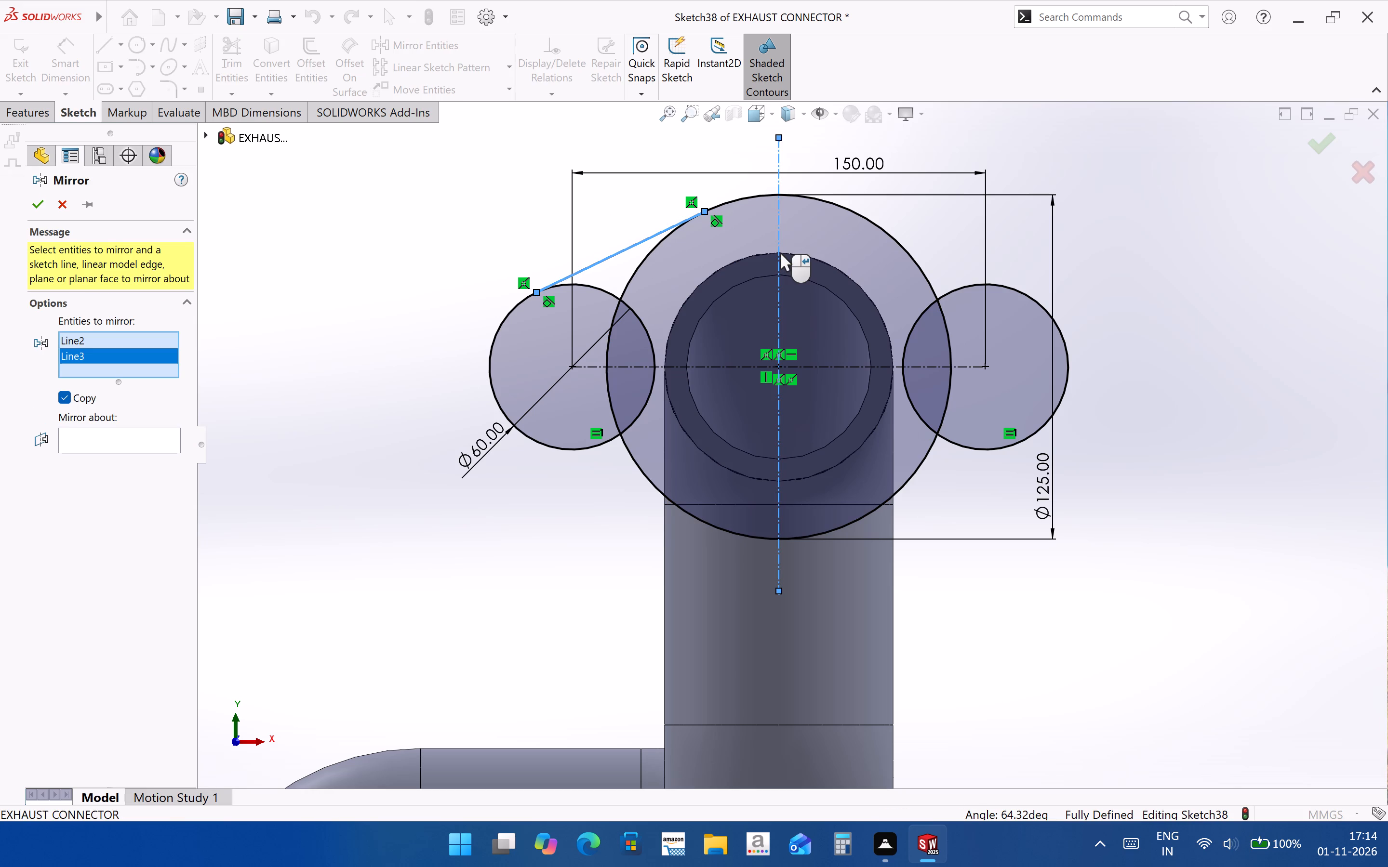
pyautogui.click(148, 354)
pyautogui.press('Delete')
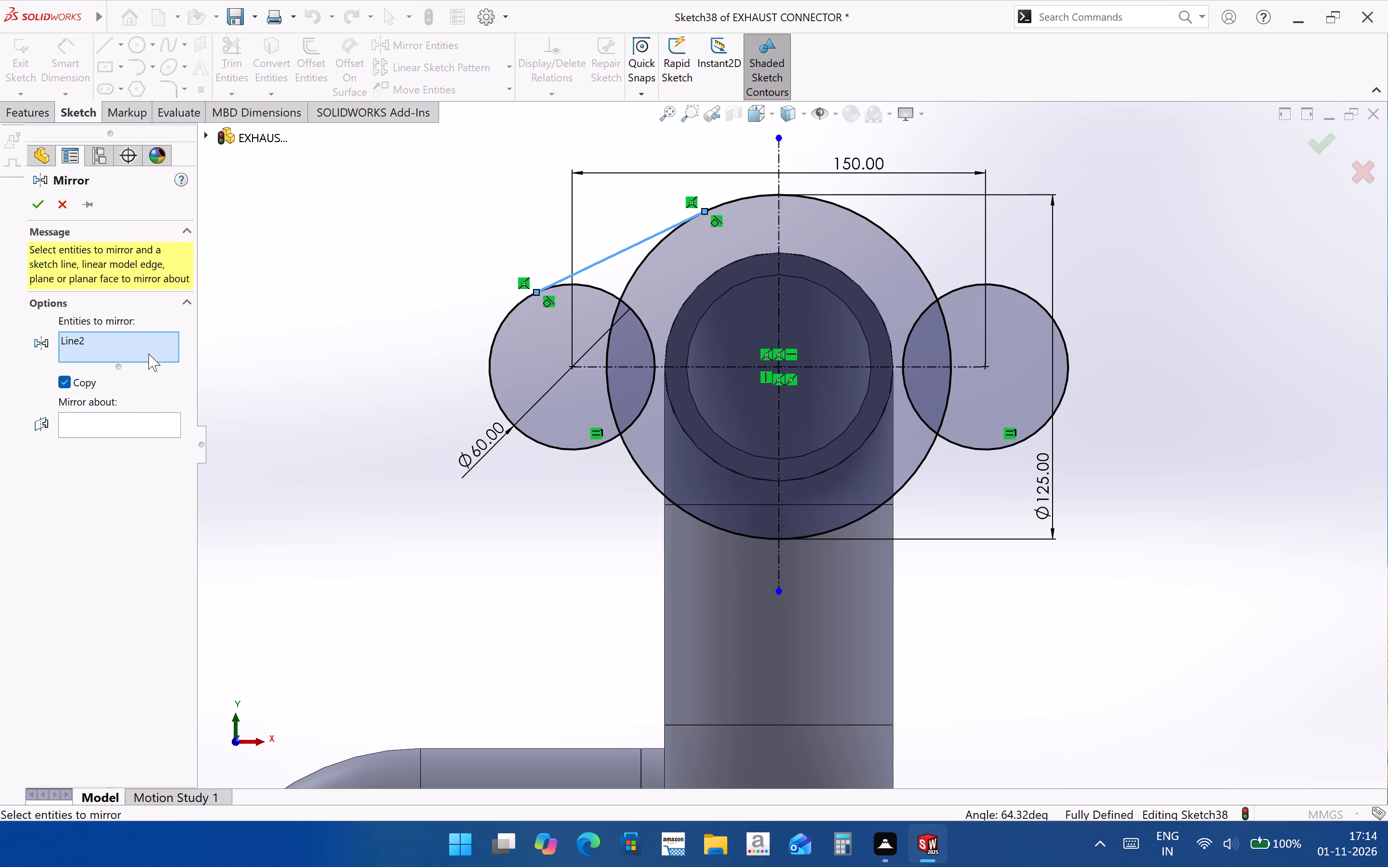
pyautogui.click(128, 421)
pyautogui.click(778, 246)
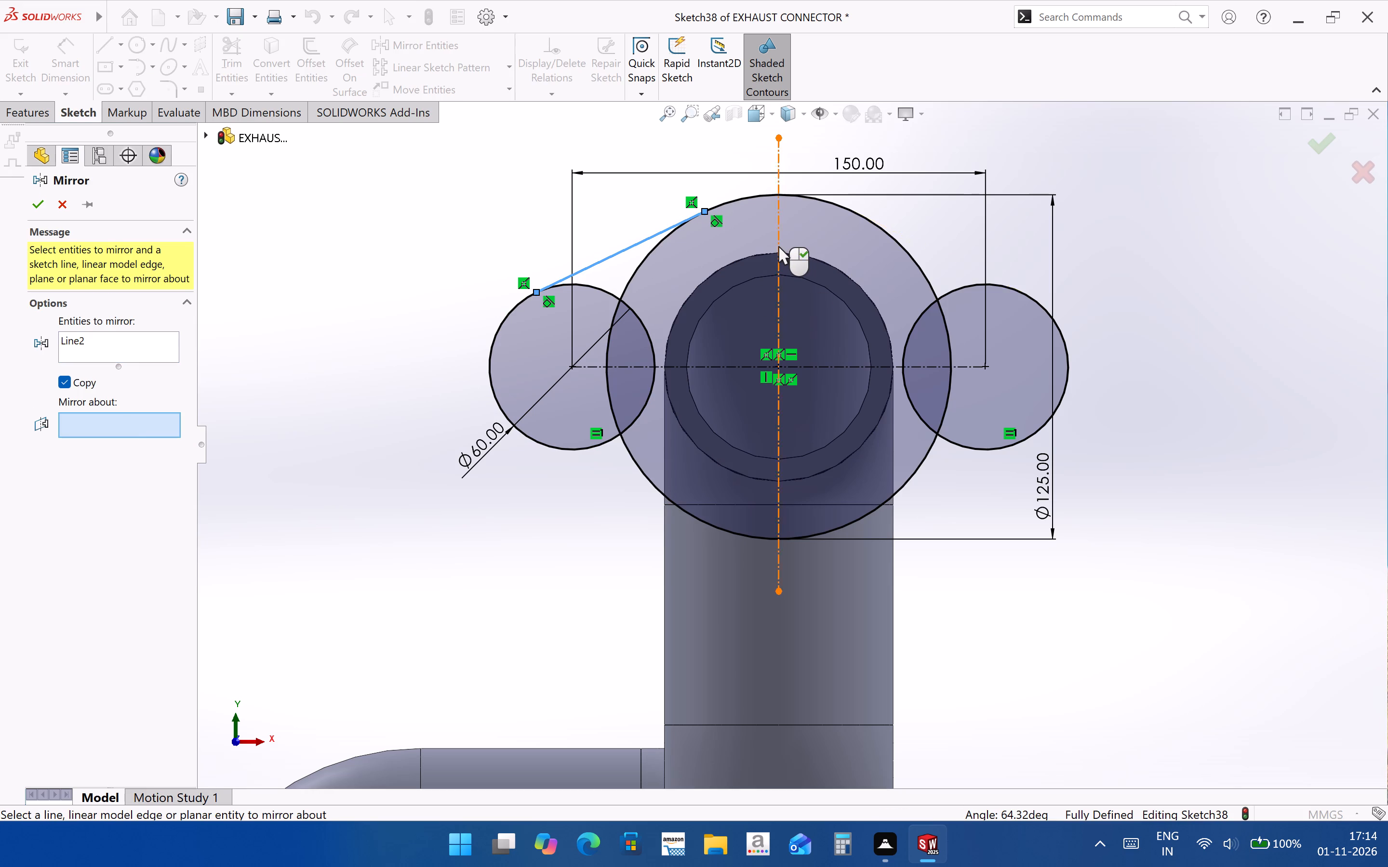
pyautogui.click(1338, 139)
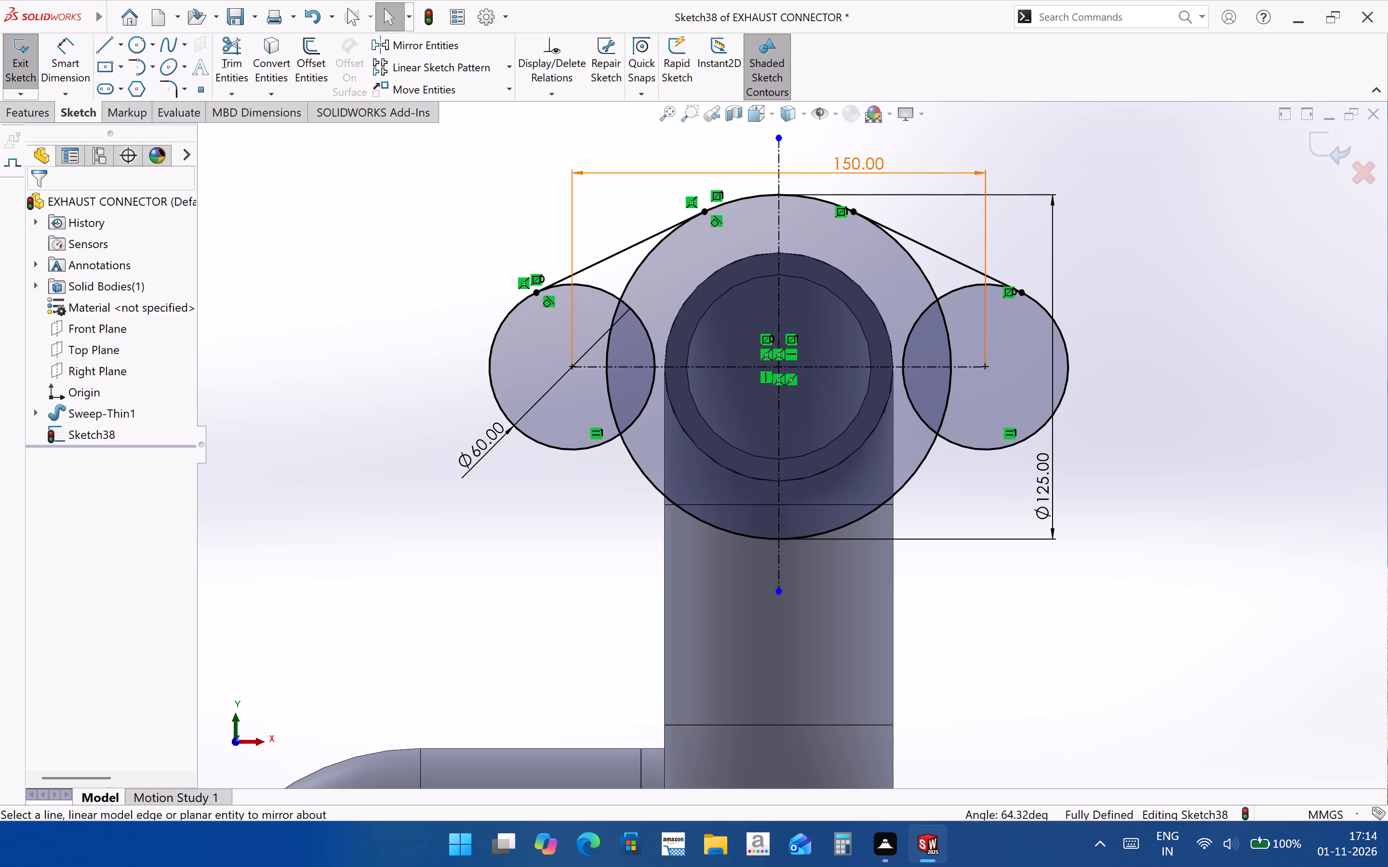
# Mirror both upper tangent lines about the horizontal centreline, keeping the originals.
pyautogui.click(383, 46)
pyautogui.click(654, 237)
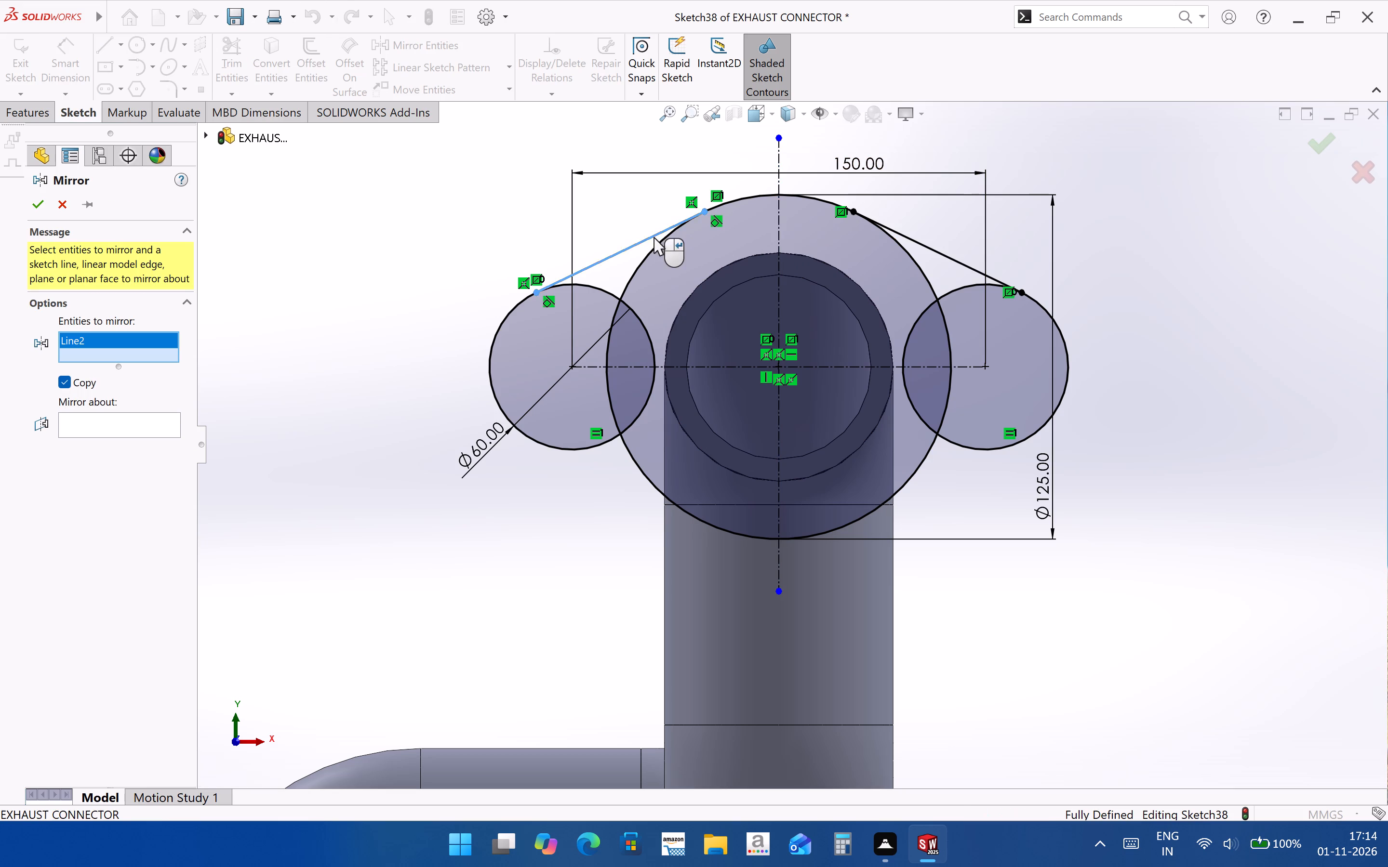
pyautogui.click(911, 236)
pyautogui.click(920, 241)
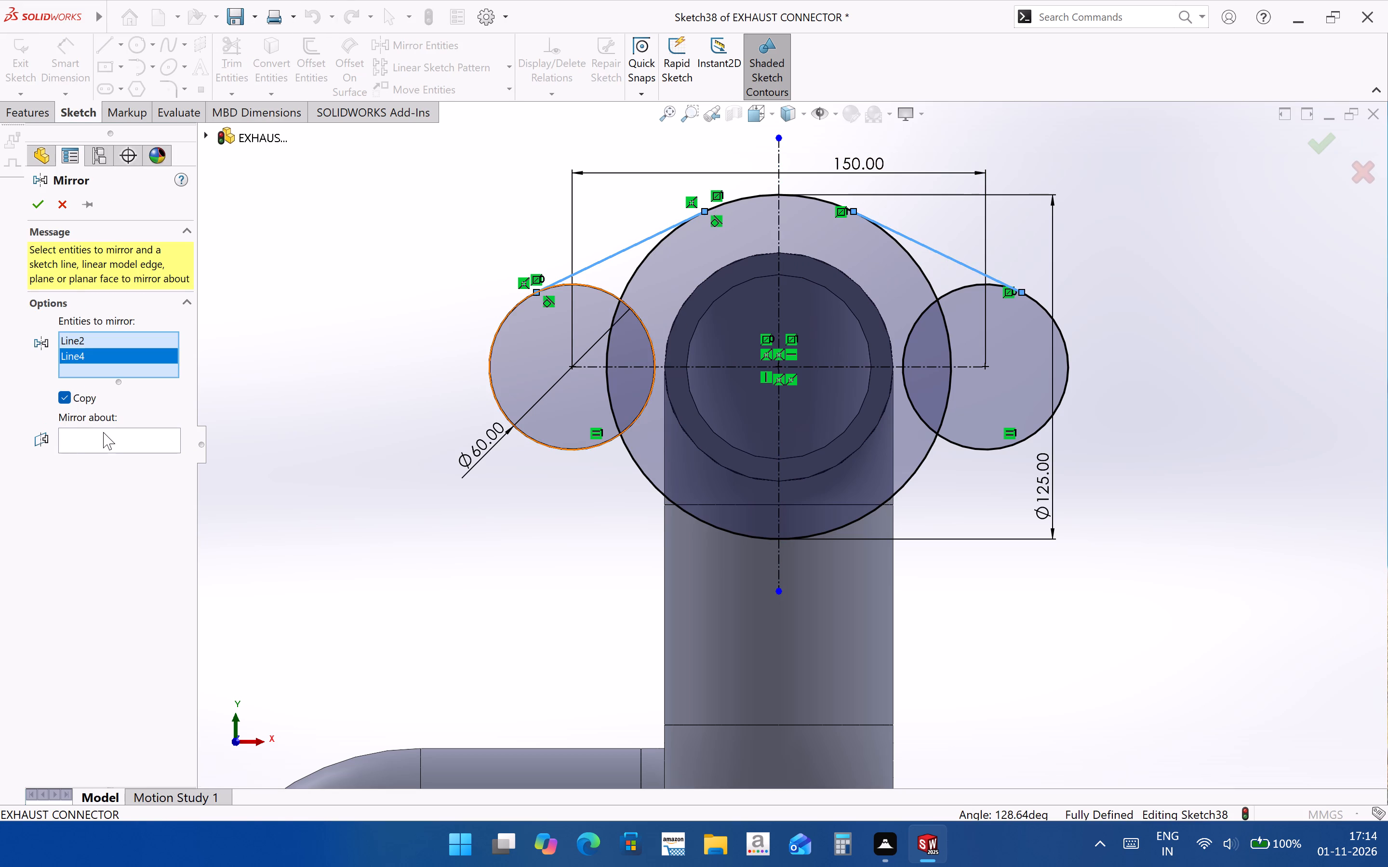
pyautogui.click(103, 432)
pyautogui.click(678, 365)
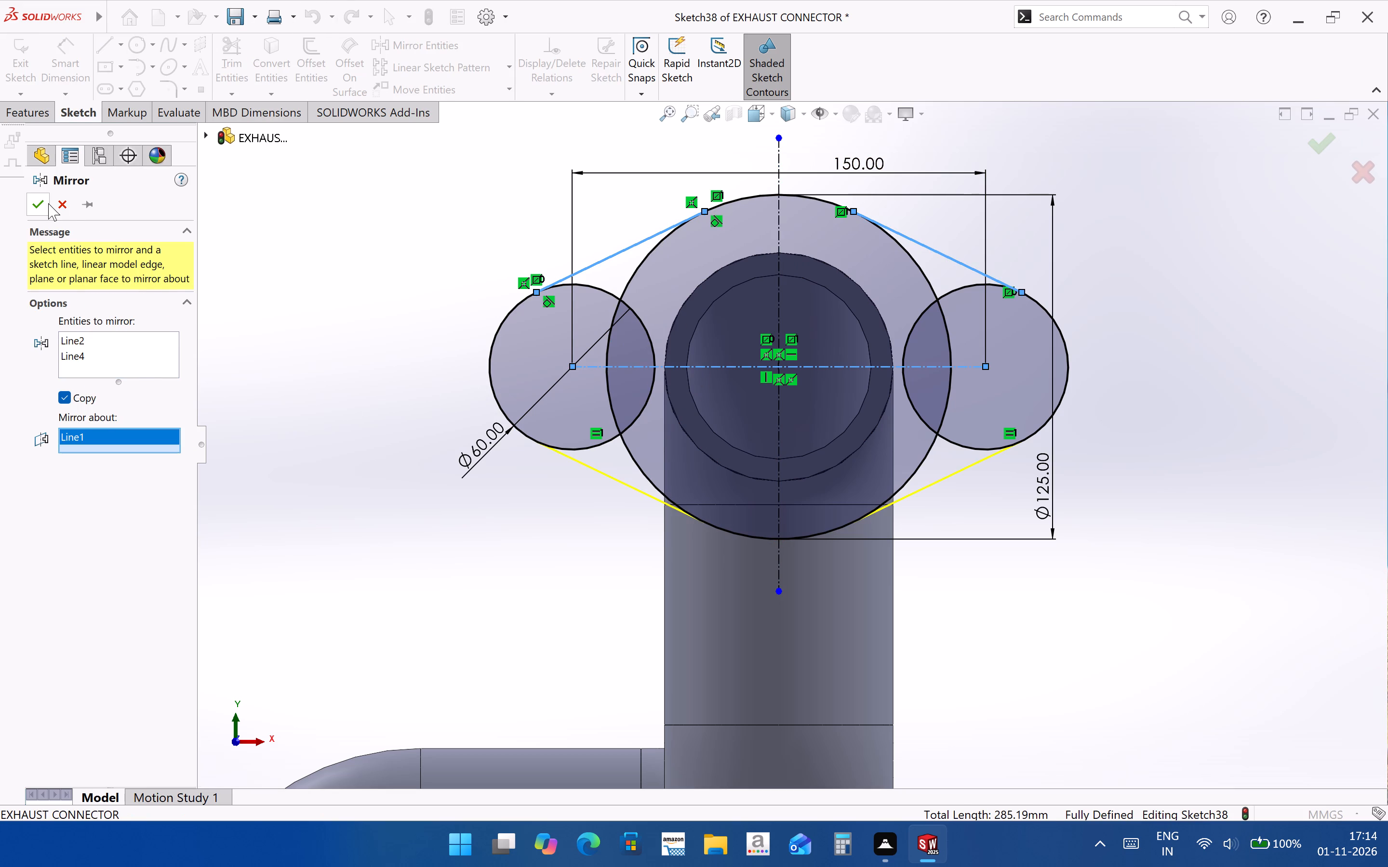
pyautogui.click(48, 203)
pyautogui.click(1210, 702)
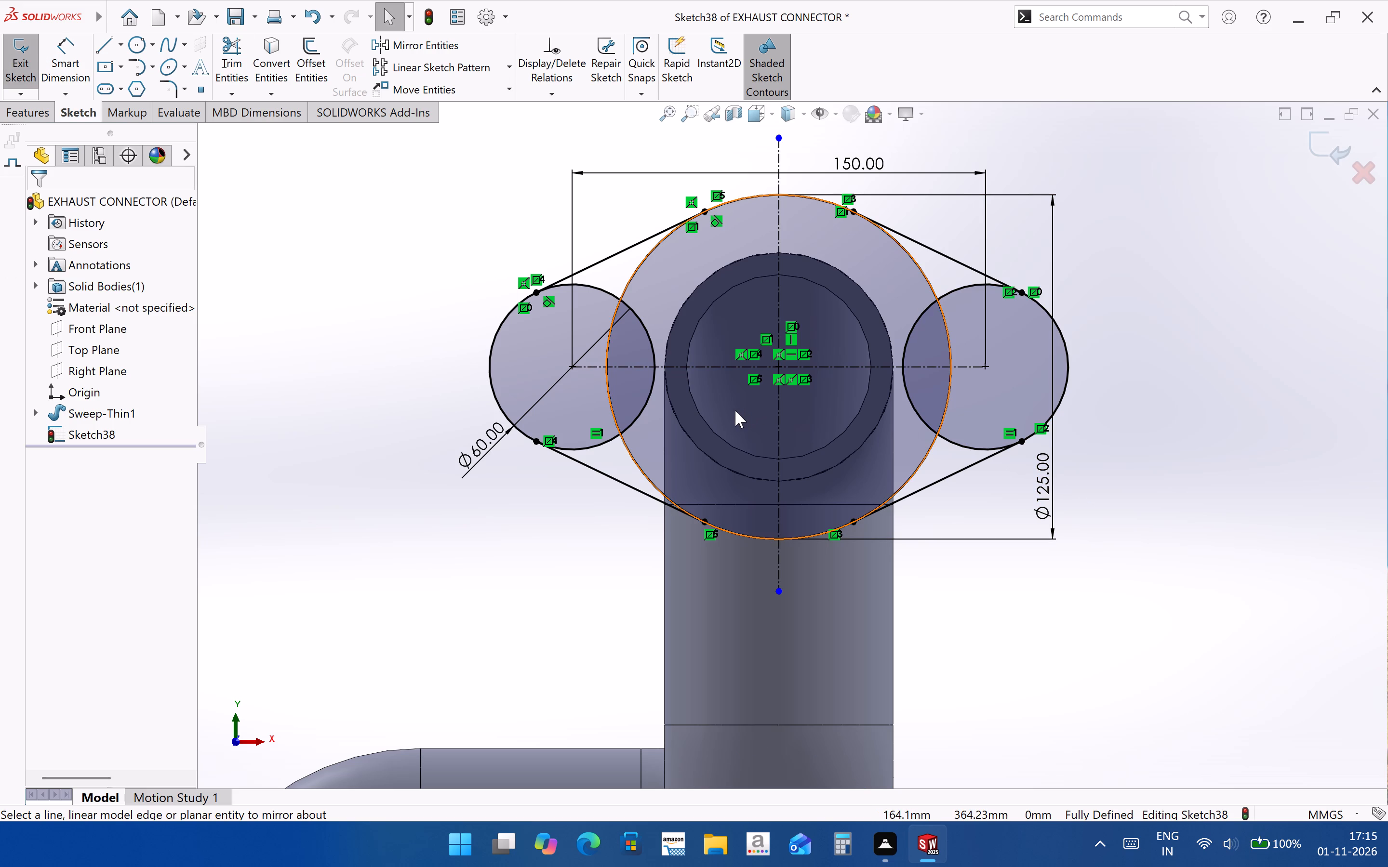
# Sketch a bolt-hole circle of about 11 mm radius at the centre of each small circle.
pyautogui.click(138, 42)
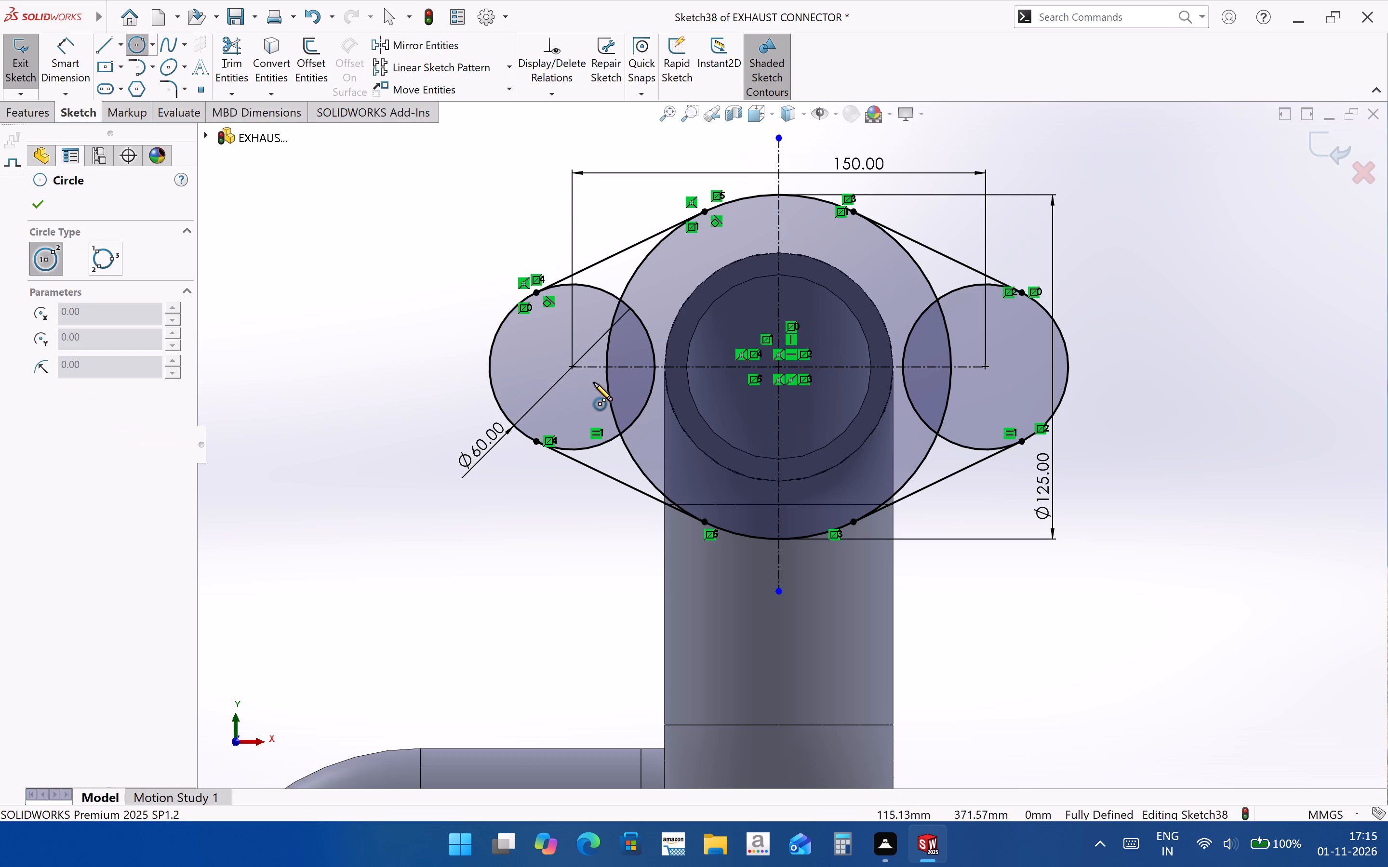
pyautogui.click(572, 367)
pyautogui.click(585, 339)
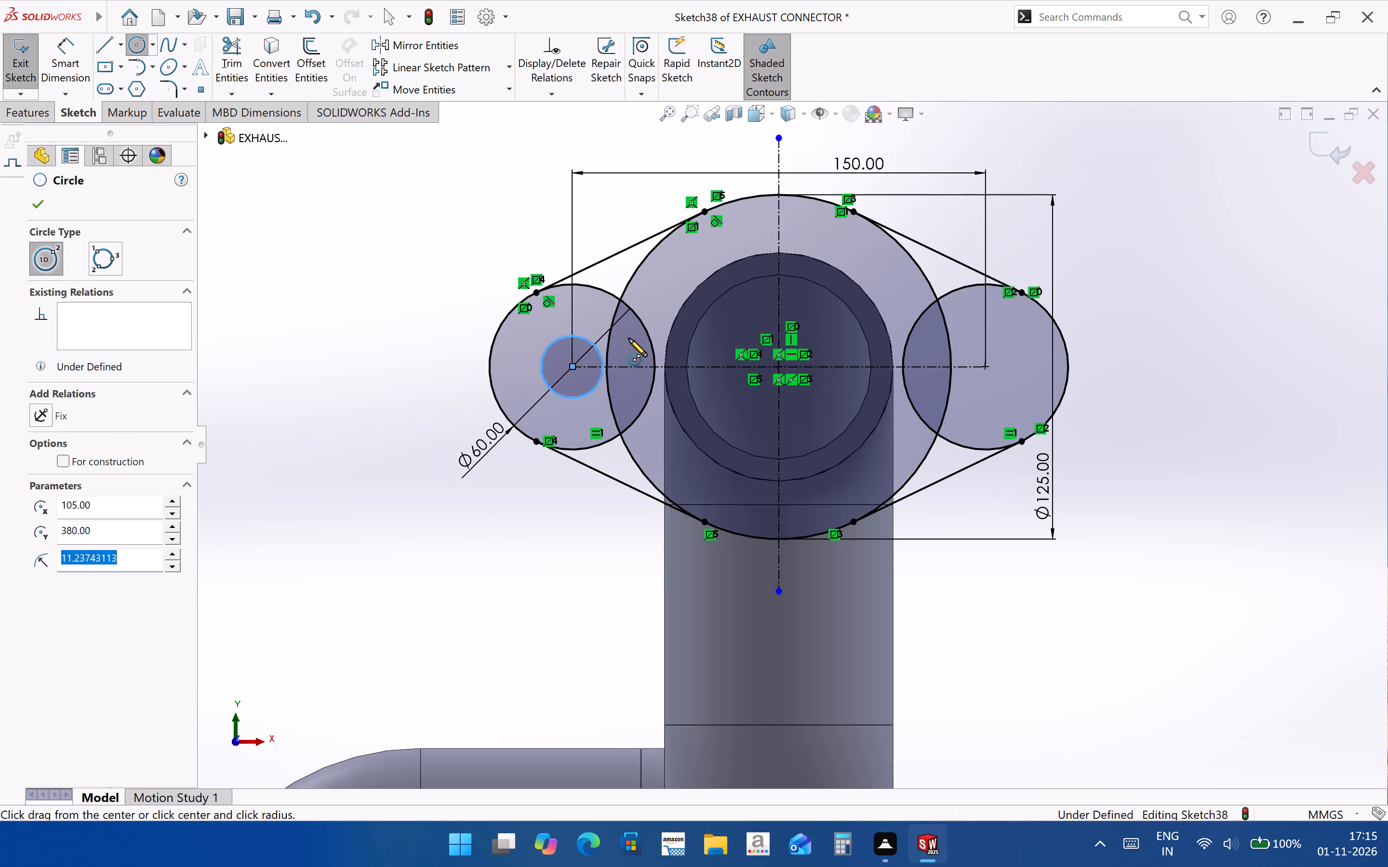
pyautogui.click(987, 368)
pyautogui.click(1005, 345)
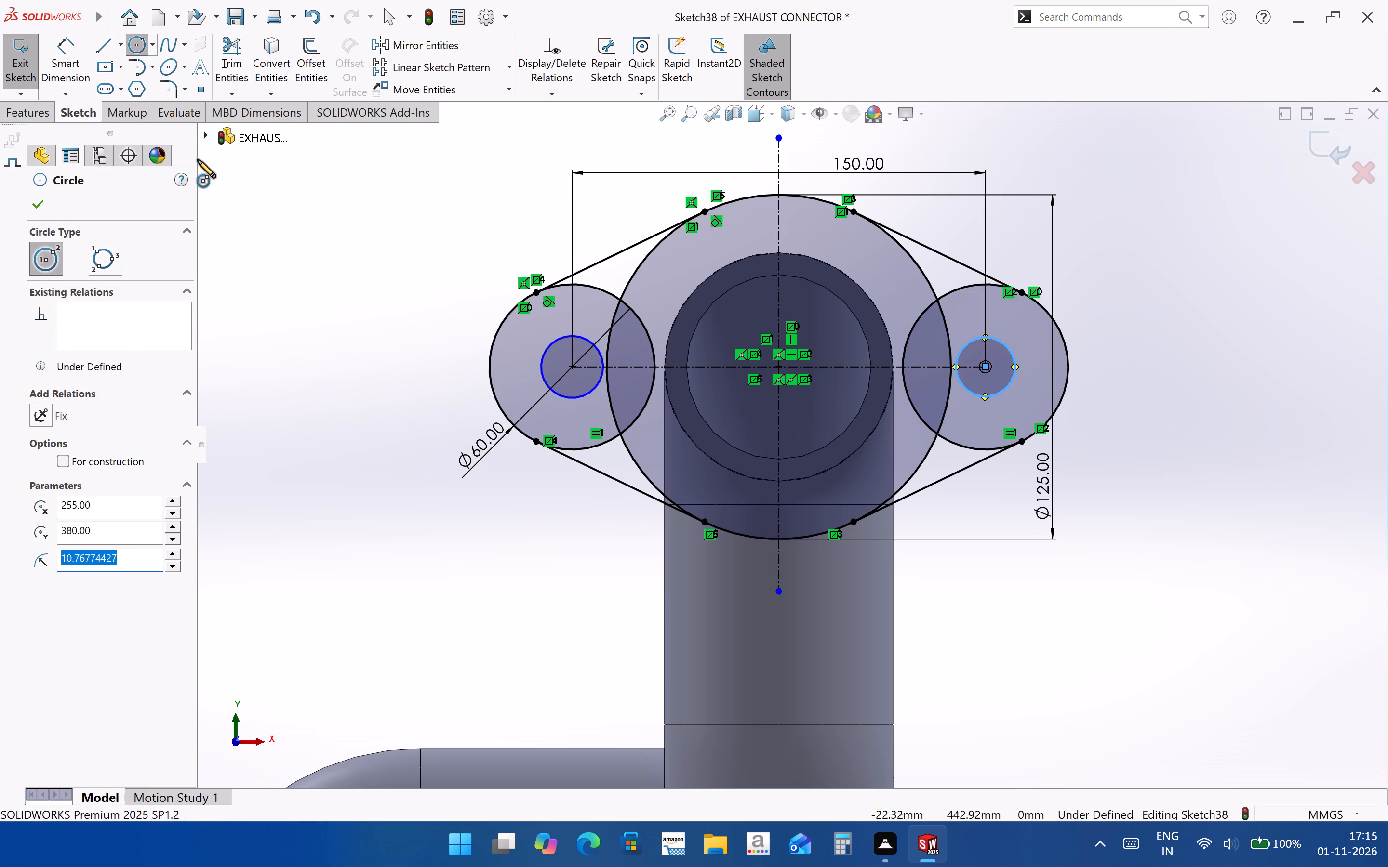
# Dimension the left bolt-hole circle to a 25 mm diameter.
pyautogui.click(48, 63)
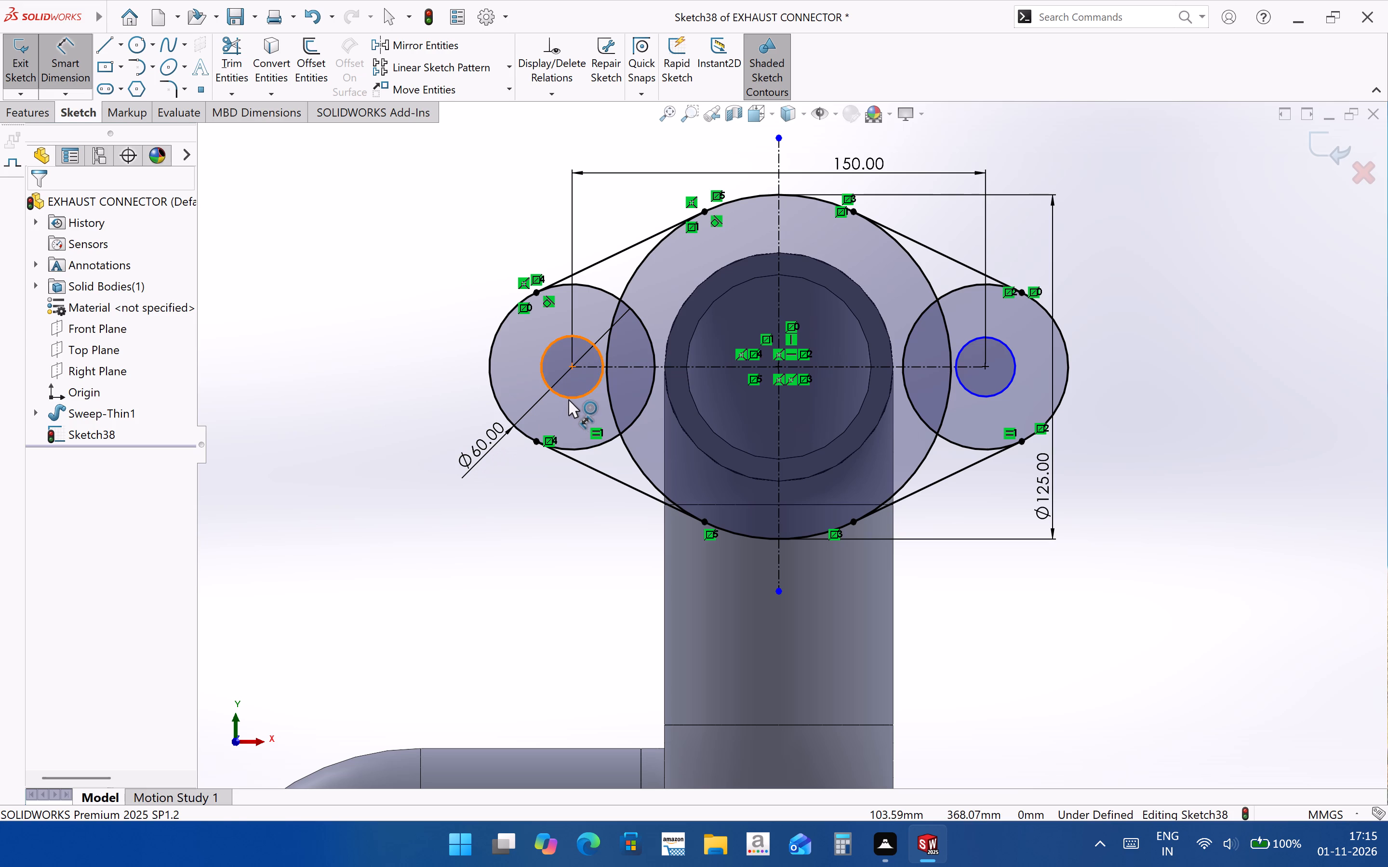
pyautogui.click(568, 399)
pyautogui.click(539, 470)
pyautogui.write('25')
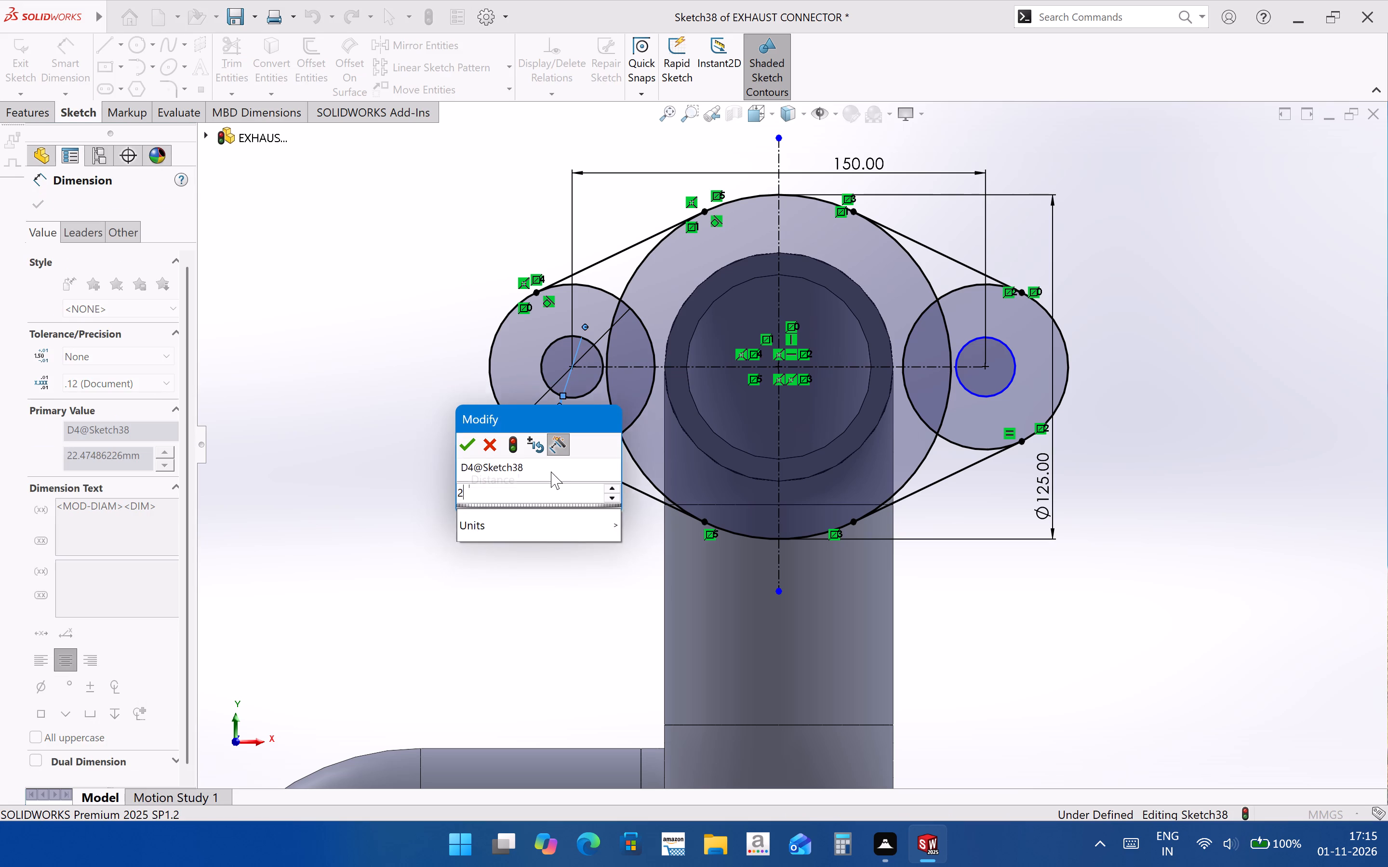
pyautogui.press('Return')
pyautogui.scroll(-1, 621, 379)
pyautogui.press('Escape')
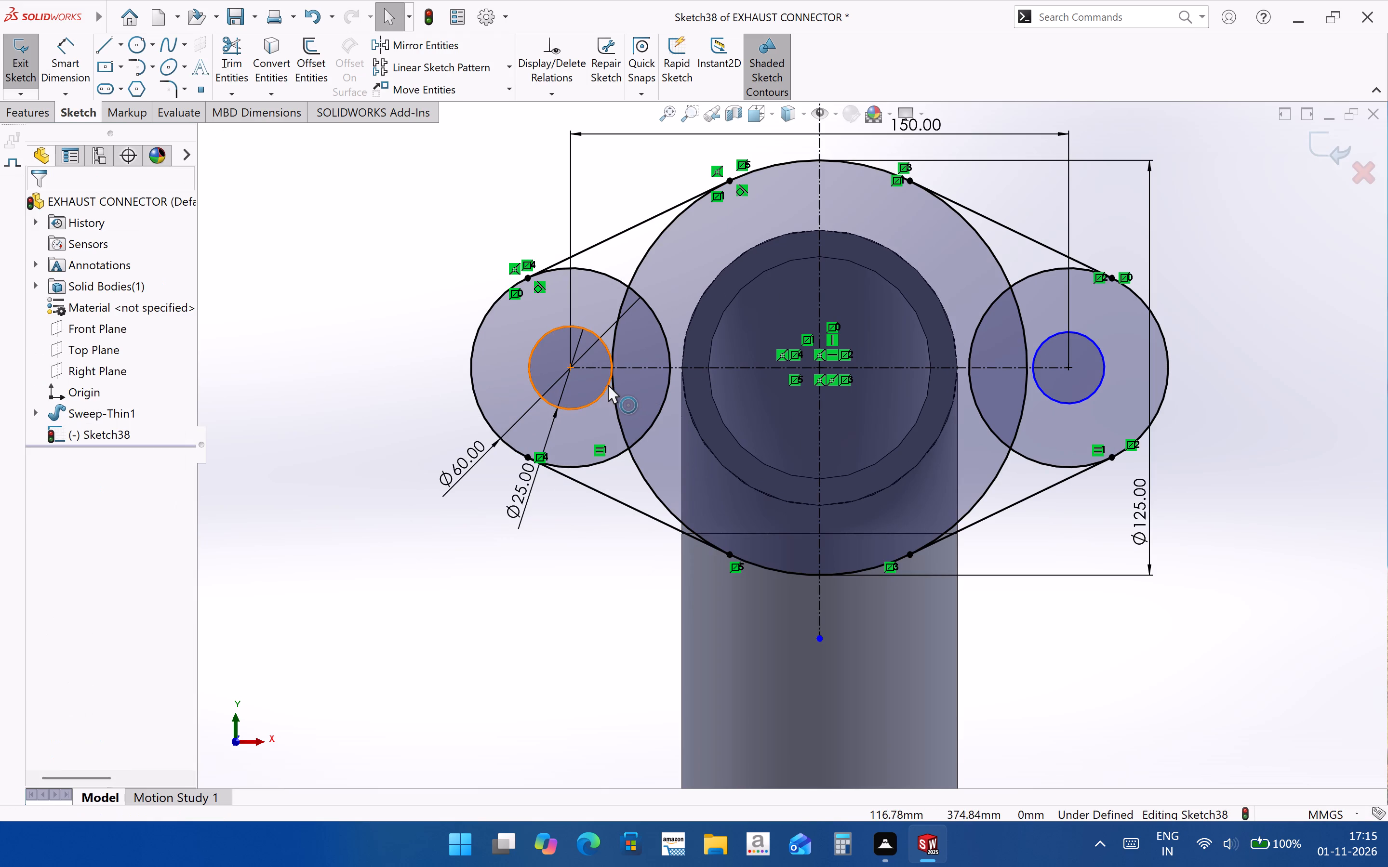
# Add an equal relation between the two bolt-hole circles.
pyautogui.click(608, 385)
pyautogui.keyDown('ctrl'); pyautogui.click(1087, 395); pyautogui.keyUp('ctrl')
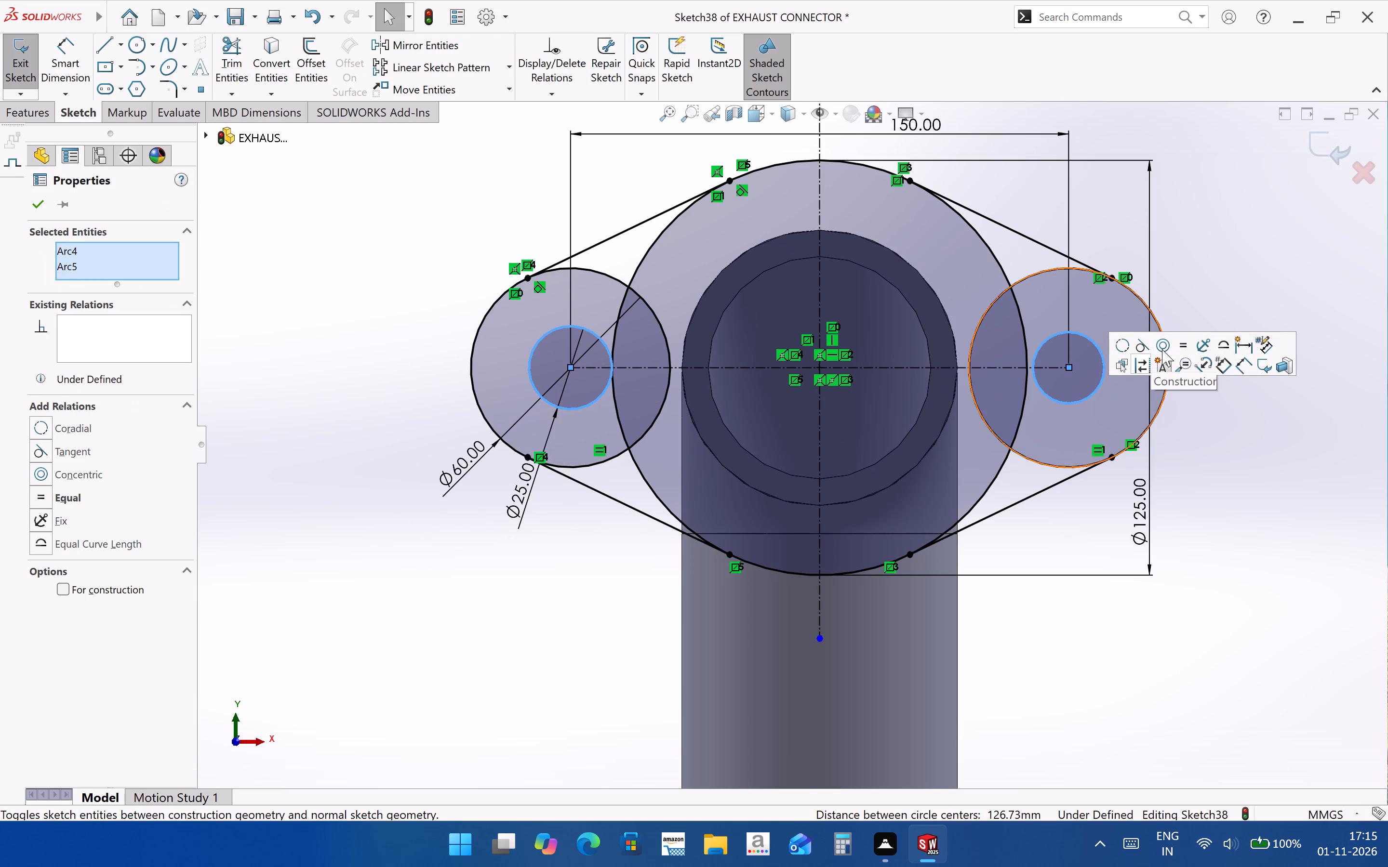
pyautogui.click(1178, 347)
pyautogui.click(1185, 344)
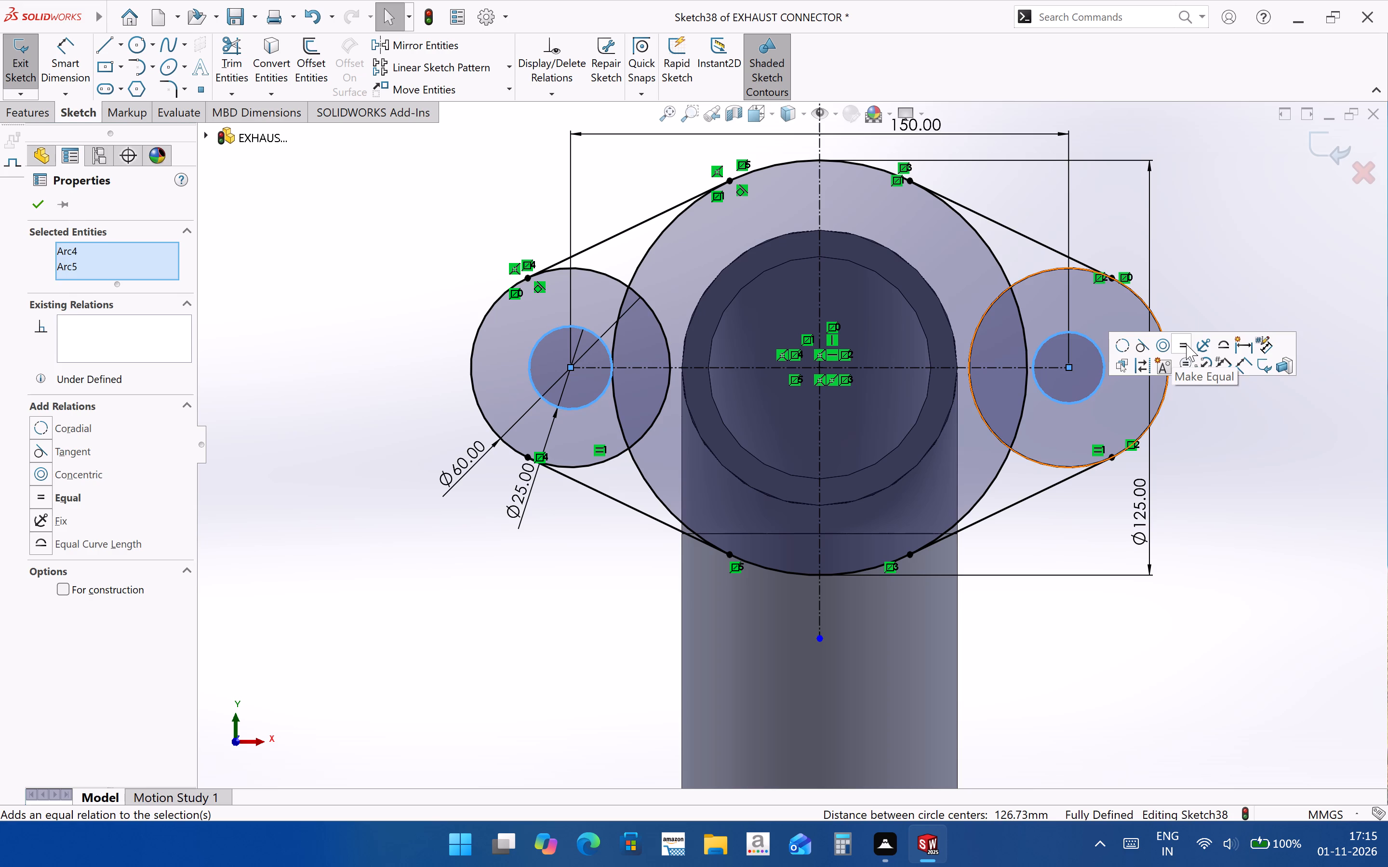
pyautogui.click(1238, 552)
# Power-trim the overlapping arcs of the large circle and left small circle that lie inside the flange outline.
pyautogui.scroll(2, 692, 525)
pyautogui.scroll(-1, 883, 452)
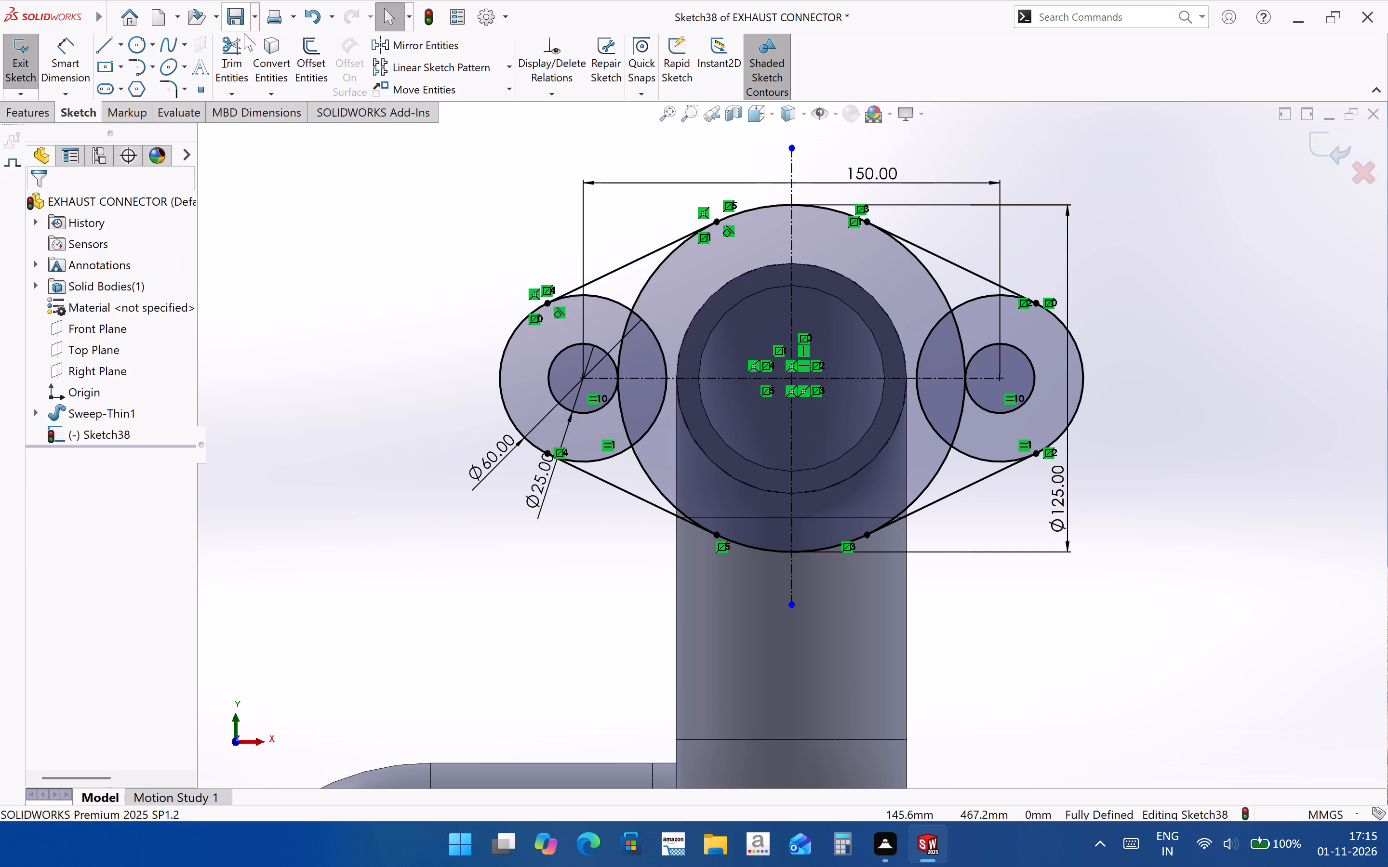
pyautogui.click(238, 93)
pyautogui.click(245, 106)
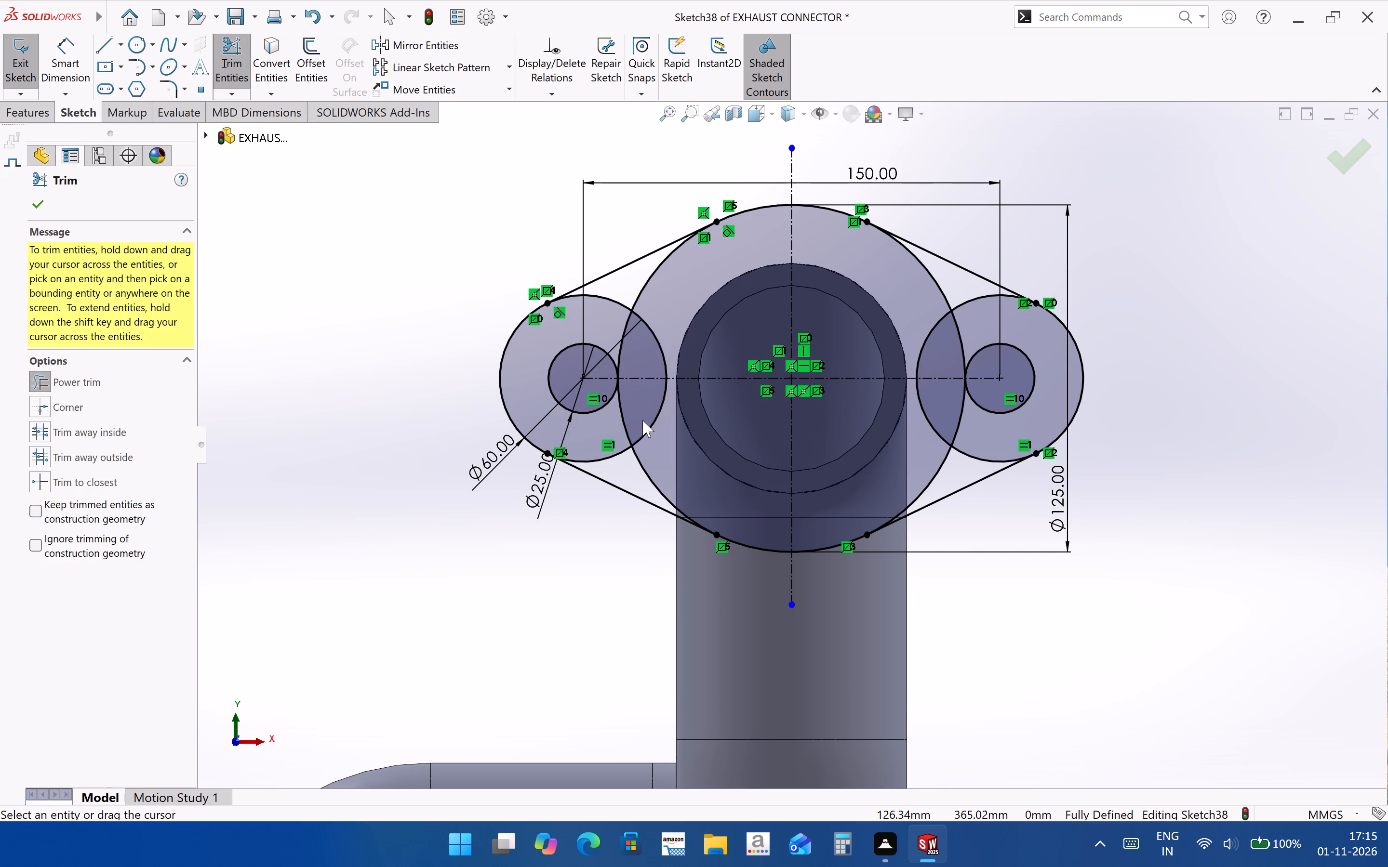
pyautogui.moveTo(658, 314); pyautogui.dragTo(619, 311)
pyautogui.click(627, 300)
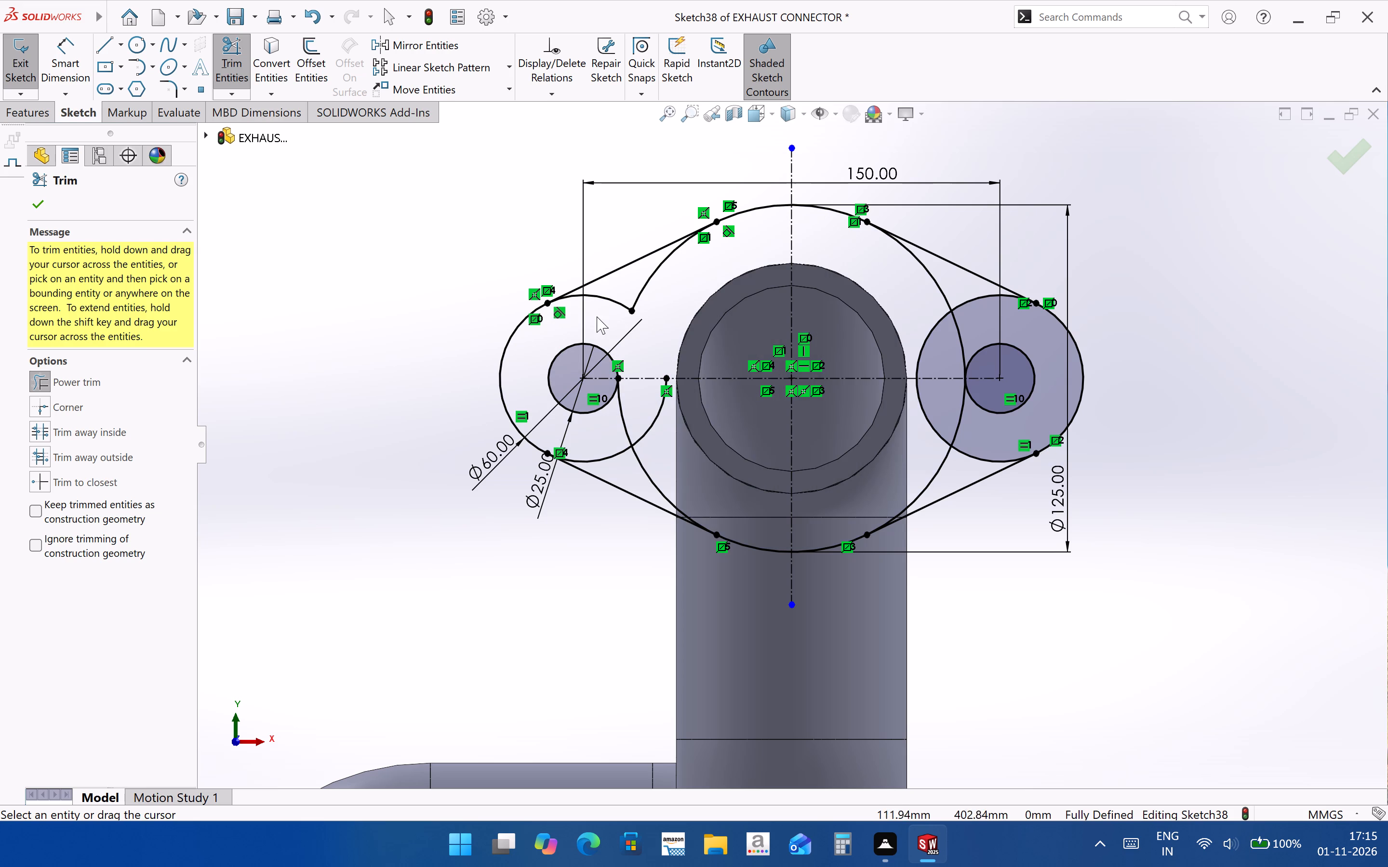
pyautogui.moveTo(596, 316); pyautogui.dragTo(668, 280)
pyautogui.moveTo(676, 430); pyautogui.dragTo(615, 441)
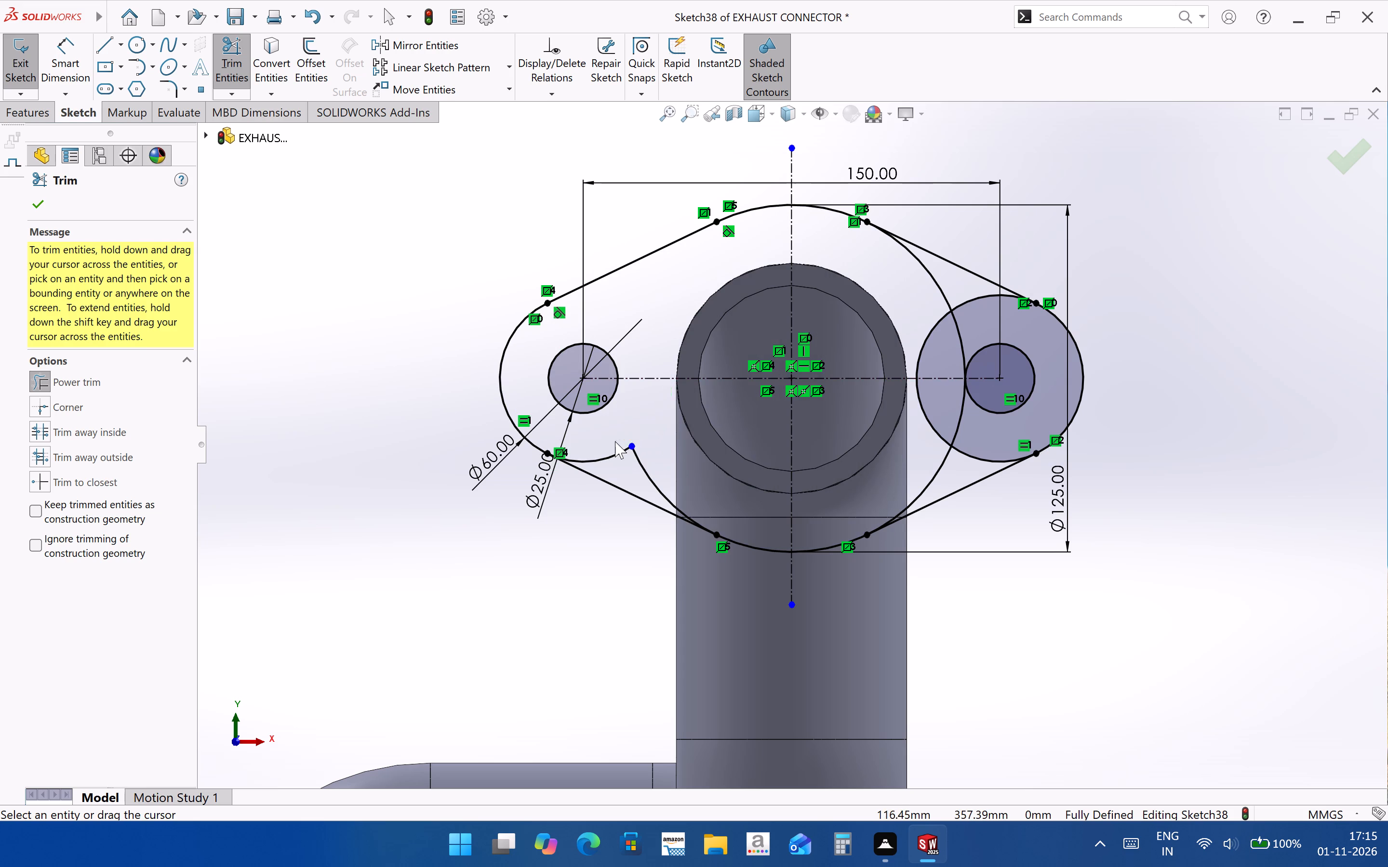
pyautogui.moveTo(601, 441); pyautogui.dragTo(652, 465)
# Power-trim the large circle's and right small circle's inner arcs to leave one closed flange outline with two bolt holes.
pyautogui.moveTo(870, 482); pyautogui.dragTo(943, 481)
pyautogui.moveTo(919, 292); pyautogui.dragTo(946, 285)
pyautogui.moveTo(924, 308); pyautogui.dragTo(959, 326)
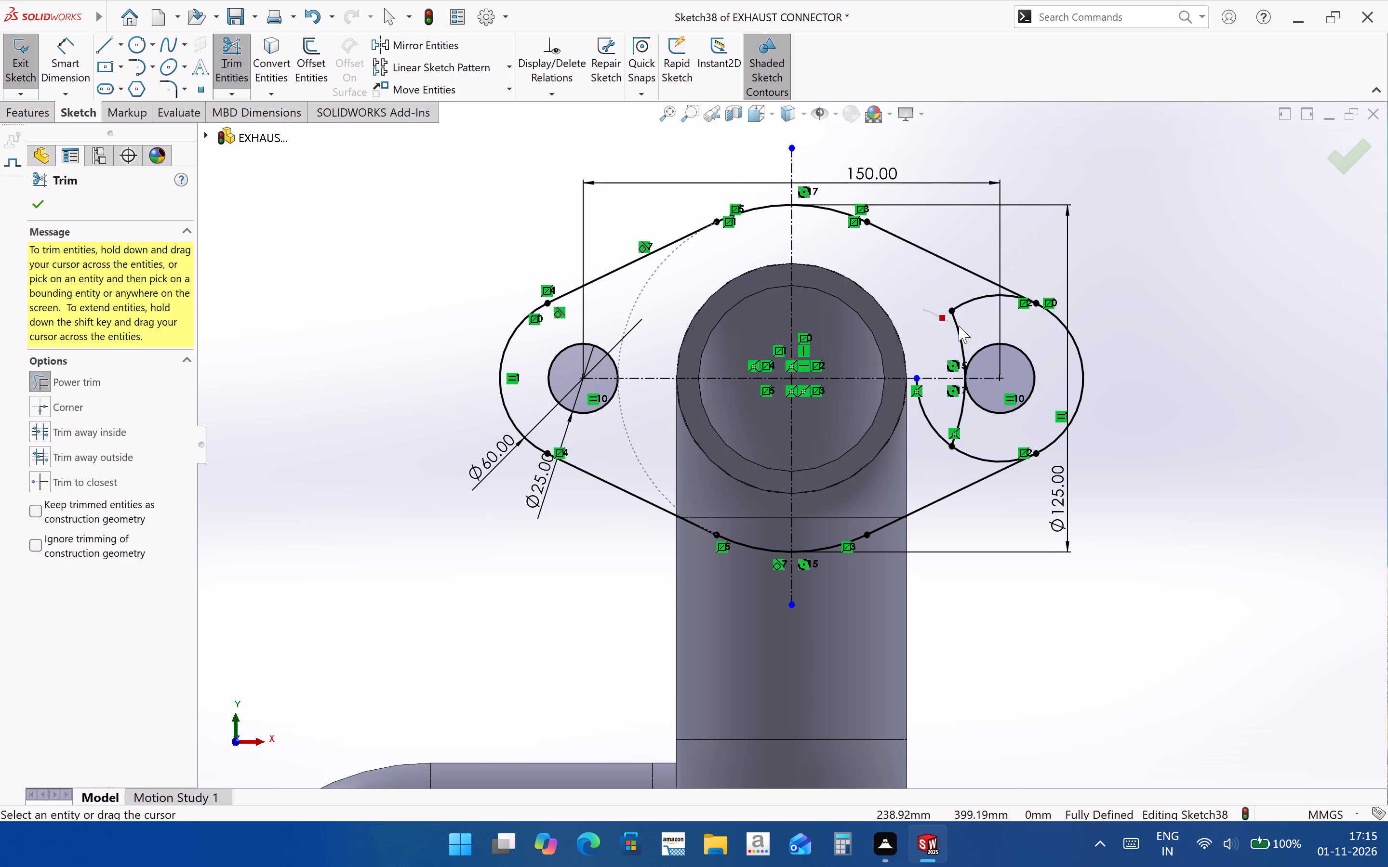
pyautogui.moveTo(959, 326); pyautogui.dragTo(965, 292)
pyautogui.moveTo(925, 443); pyautogui.dragTo(969, 456)
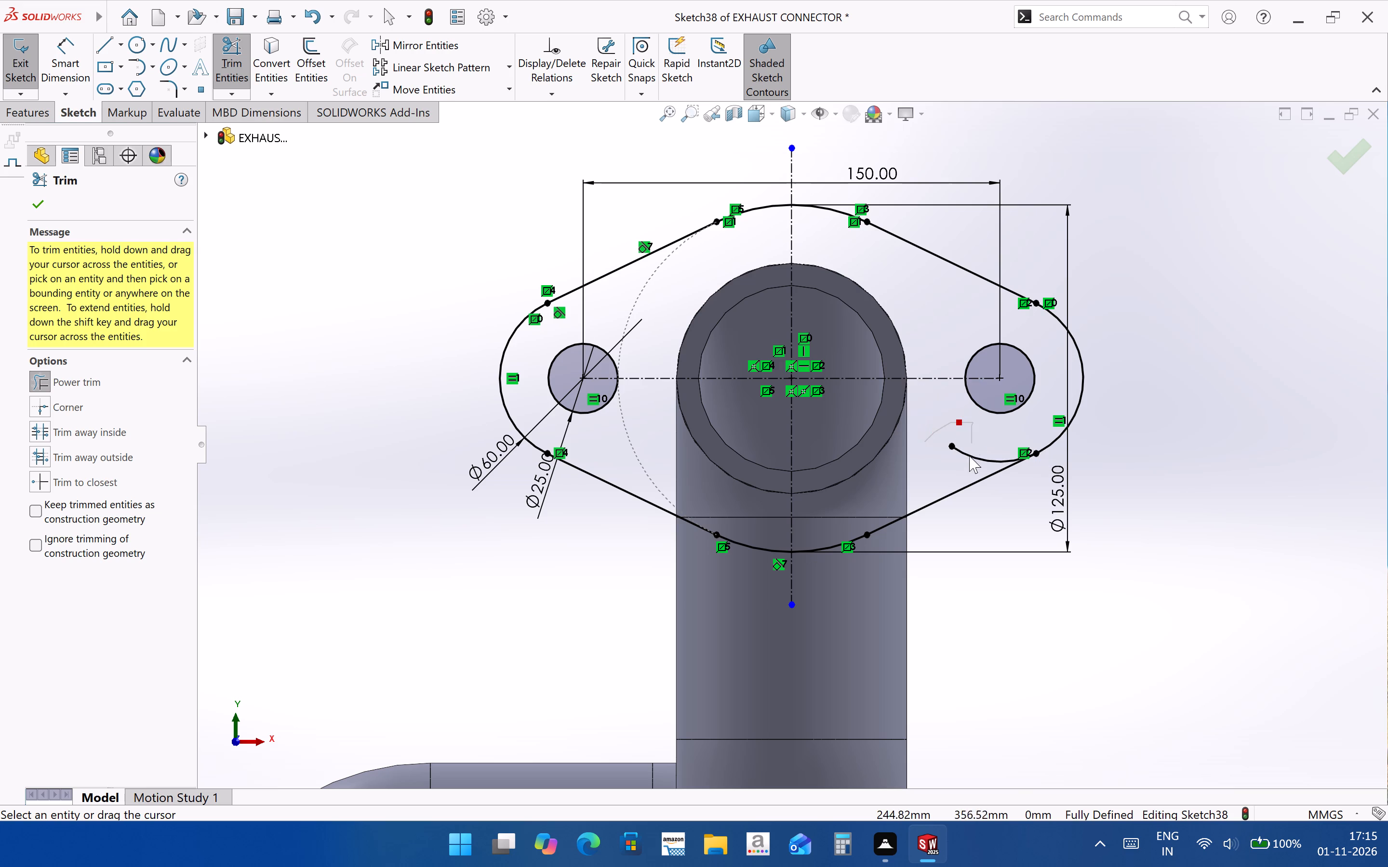
pyautogui.moveTo(969, 456); pyautogui.dragTo(967, 459)
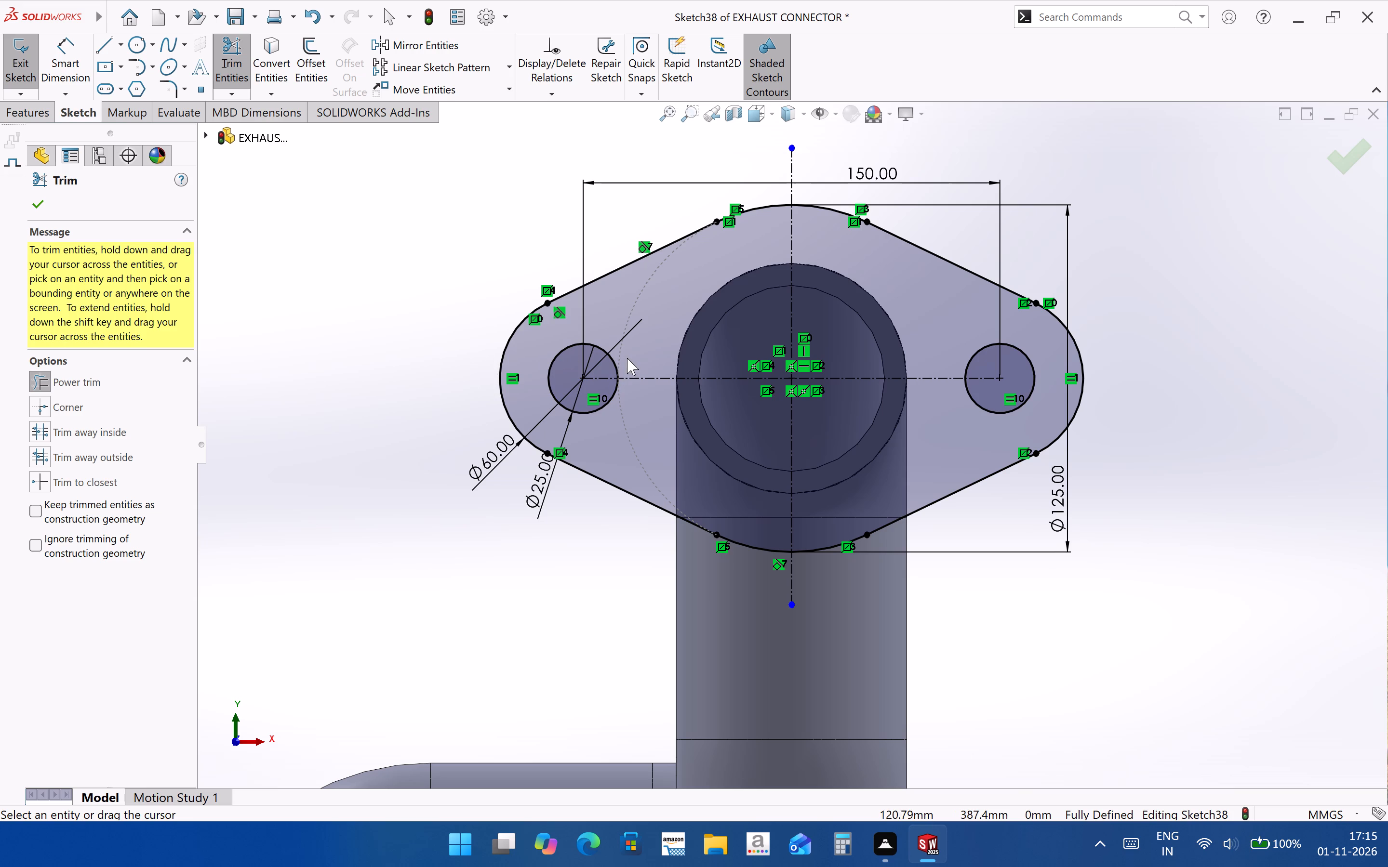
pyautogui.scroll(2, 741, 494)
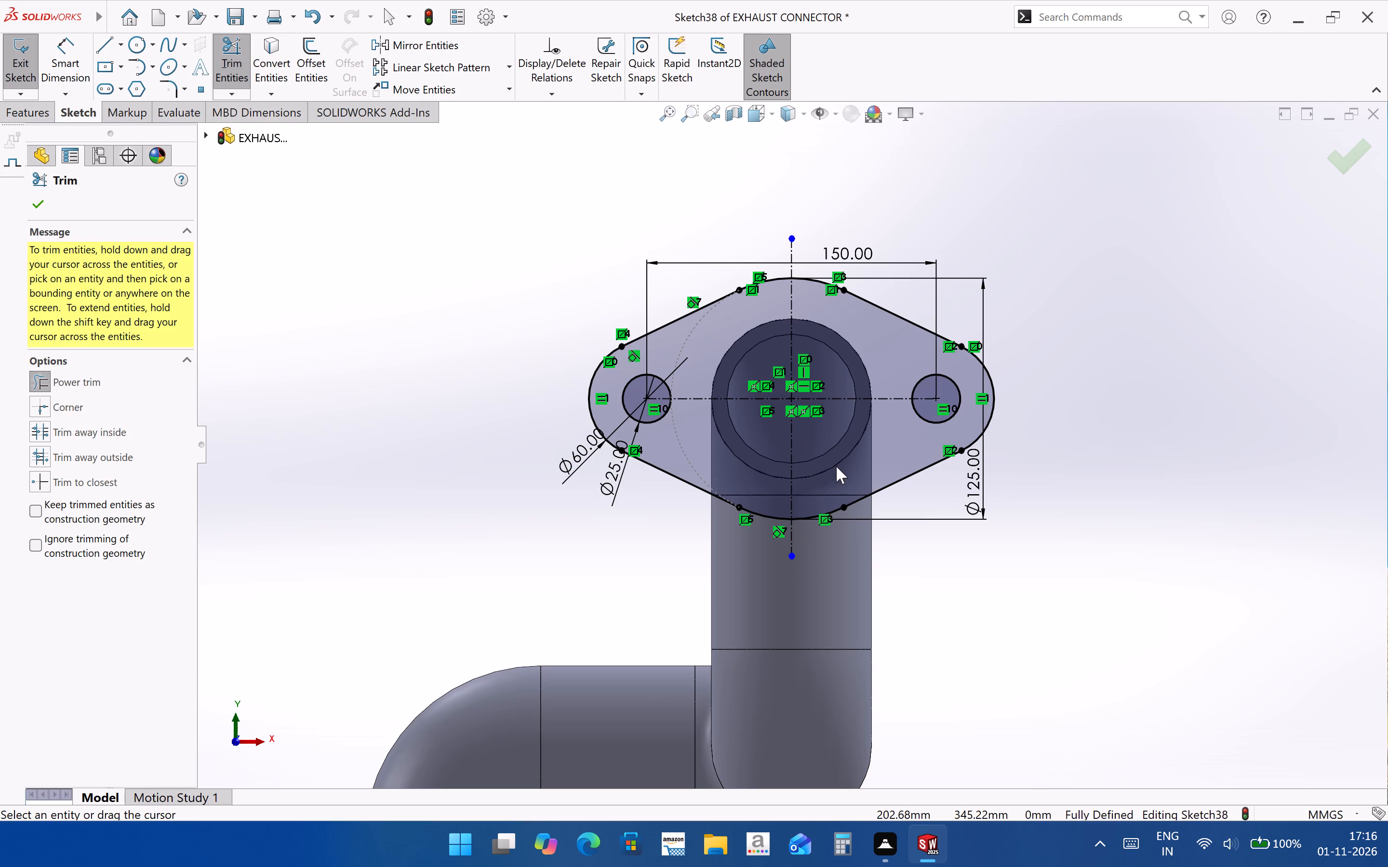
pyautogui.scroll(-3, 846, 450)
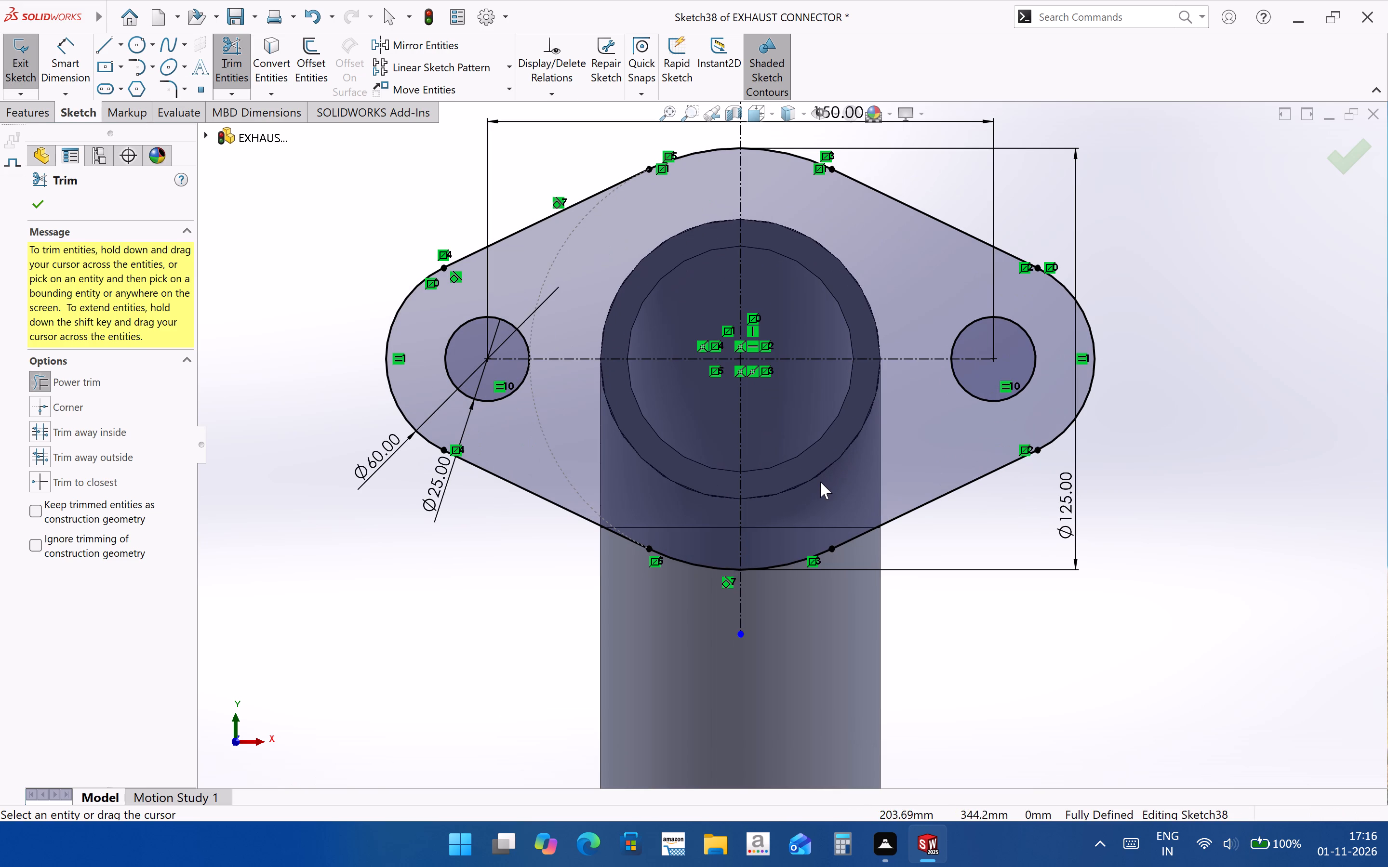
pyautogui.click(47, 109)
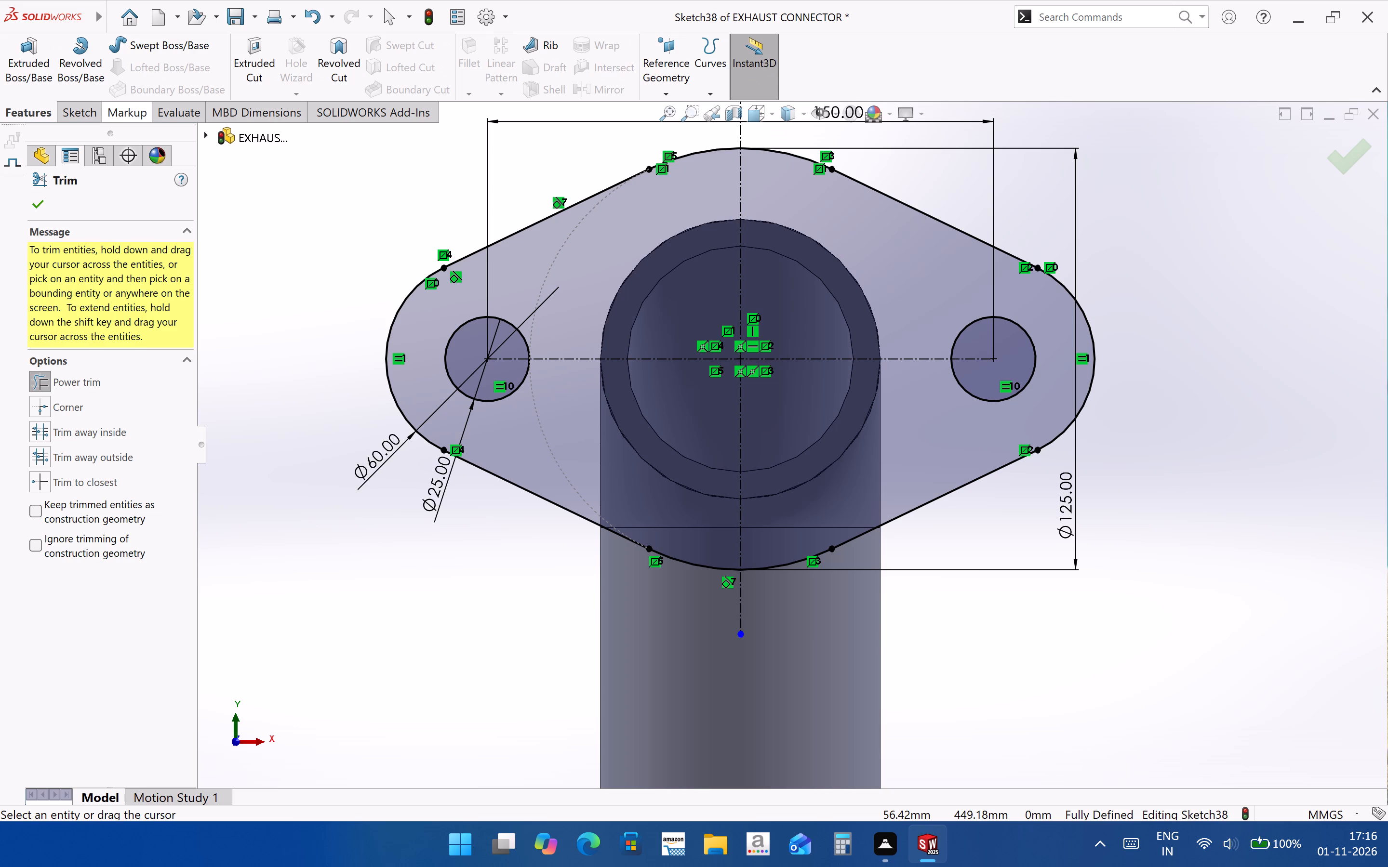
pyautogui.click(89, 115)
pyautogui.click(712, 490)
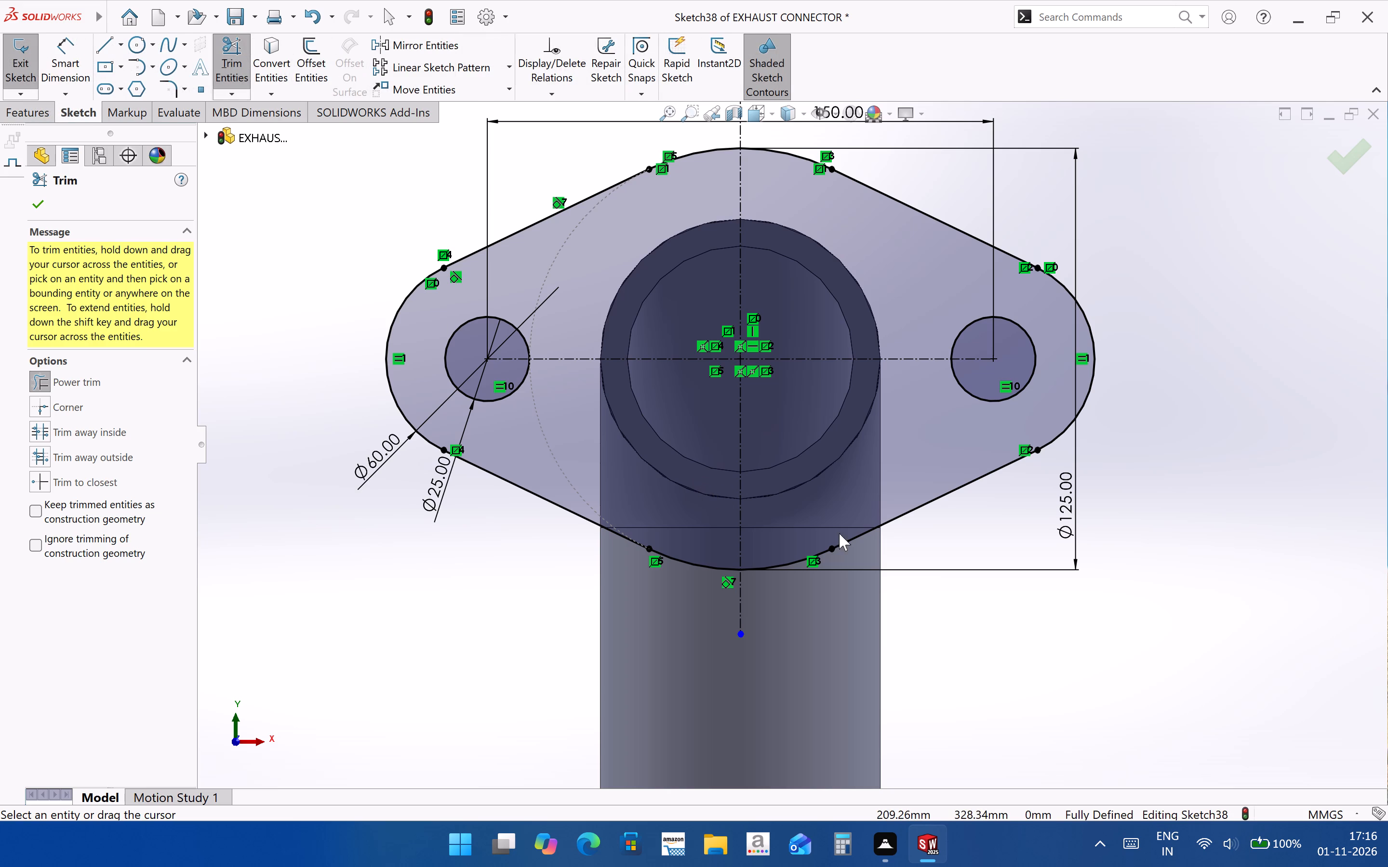
# Finish trimming and convert the outer circular edge of the pipe's upper end into the flange sketch.
pyautogui.moveTo(838, 533); pyautogui.dragTo(741, 554, button='middle')
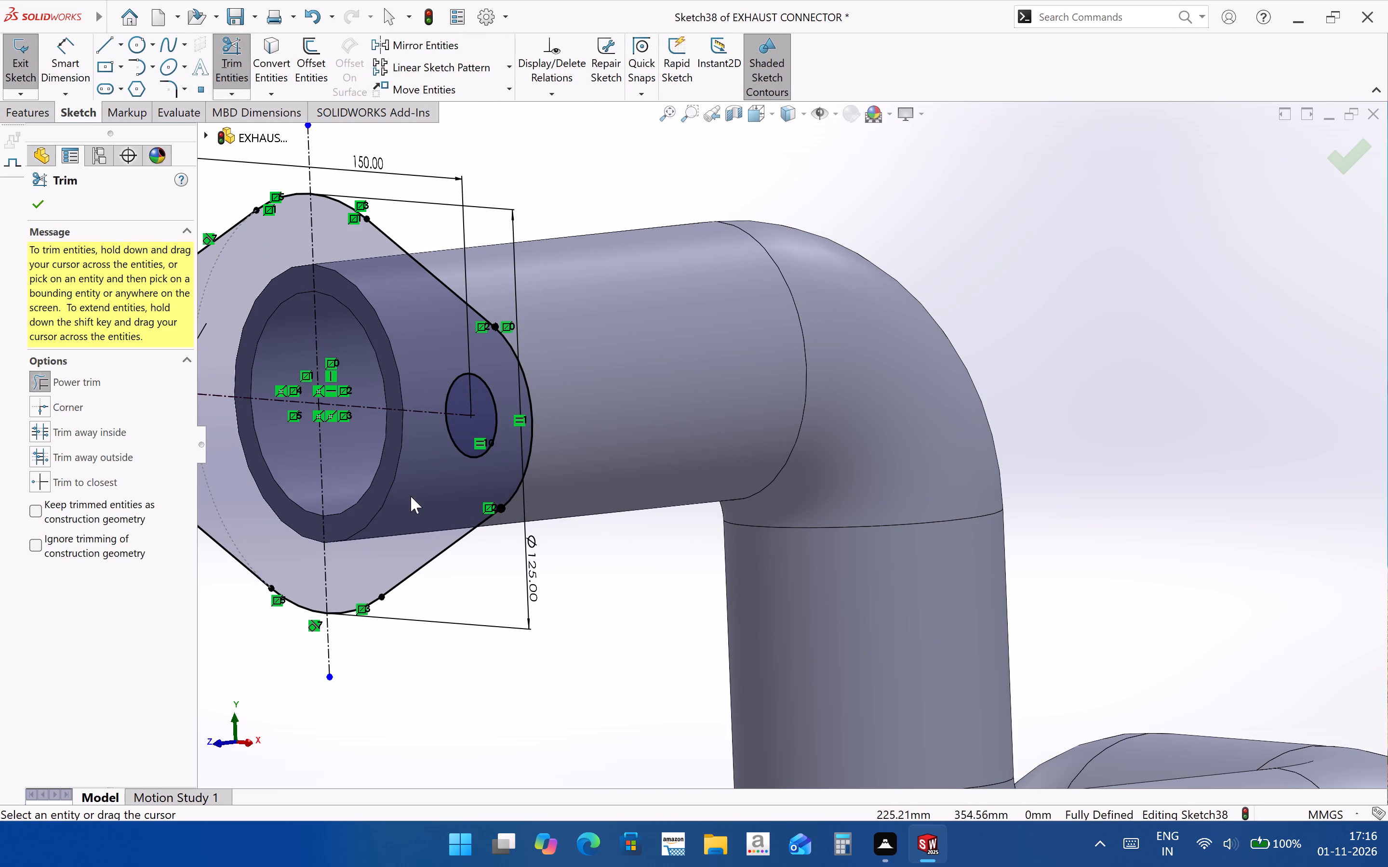
pyautogui.scroll(2, 811, 534)
pyautogui.moveTo(653, 512); pyautogui.dragTo(706, 510, button='middle')
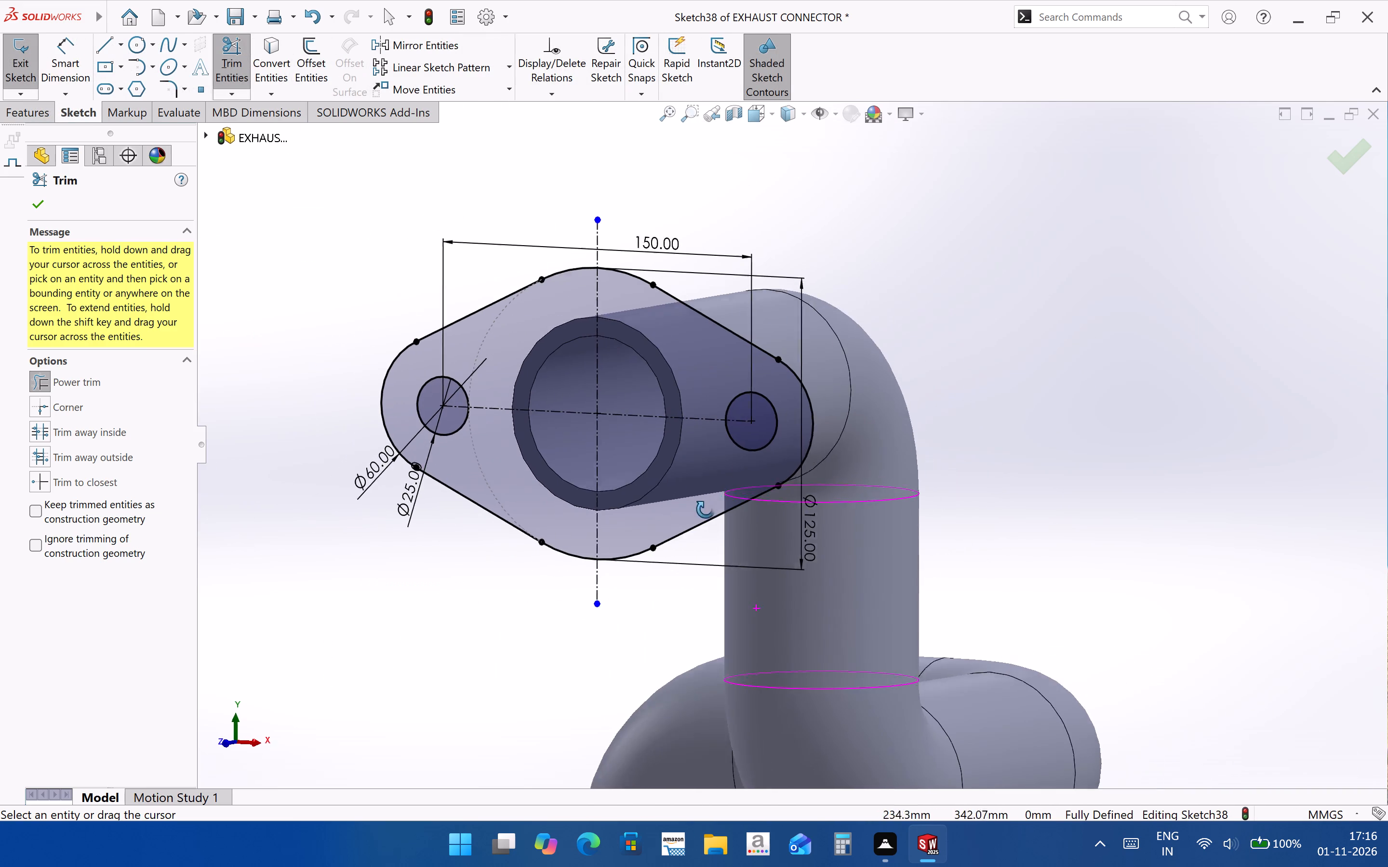
pyautogui.moveTo(706, 510); pyautogui.dragTo(707, 508, button='middle')
pyautogui.click(32, 208)
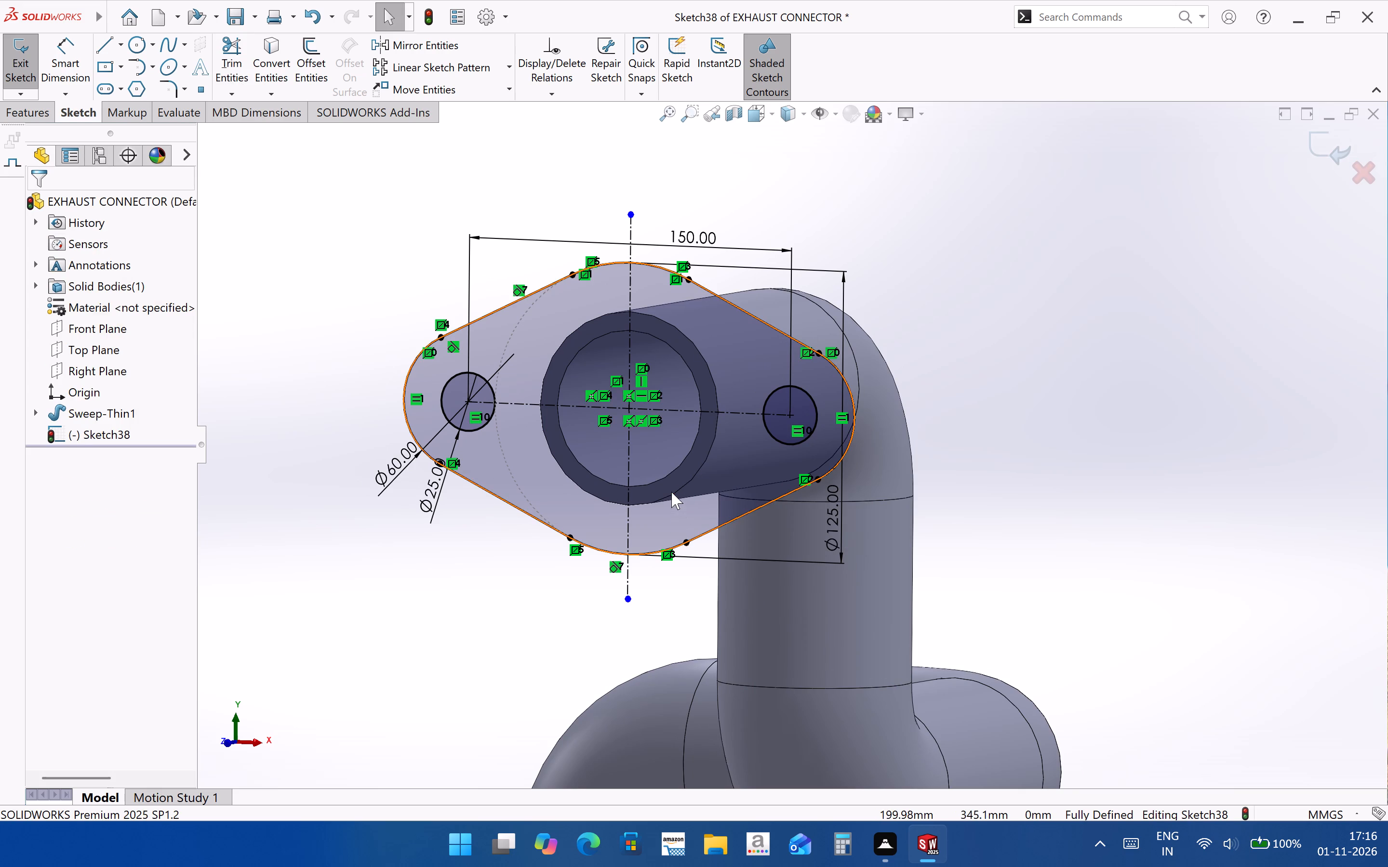
pyautogui.click(676, 491)
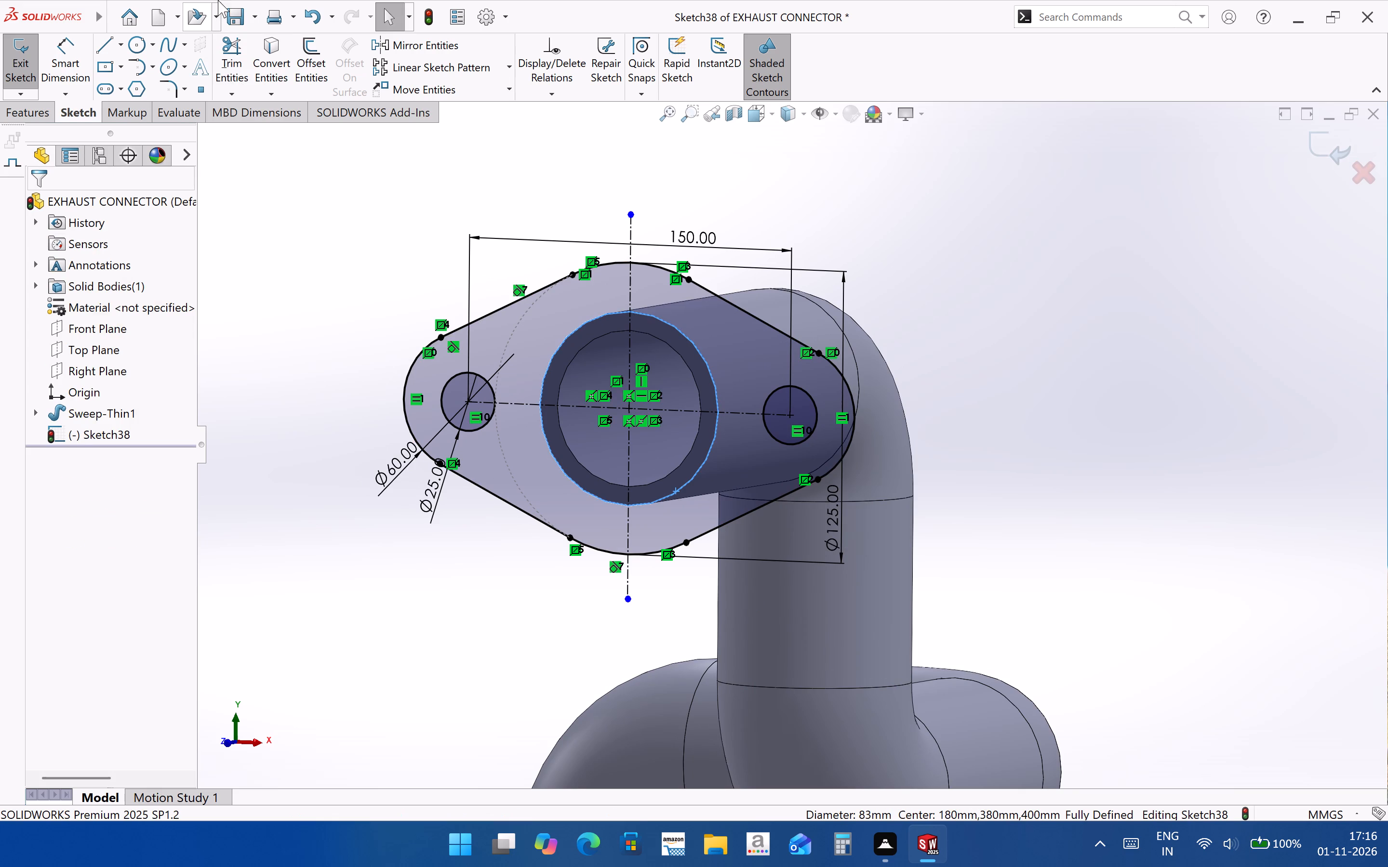
pyautogui.click(270, 55)
# Extrude the flange sketch as a 25 mm blind boss, reversed to run back along the pipe, with Merge result on.
pyautogui.moveTo(726, 495); pyautogui.dragTo(778, 354, button='middle')
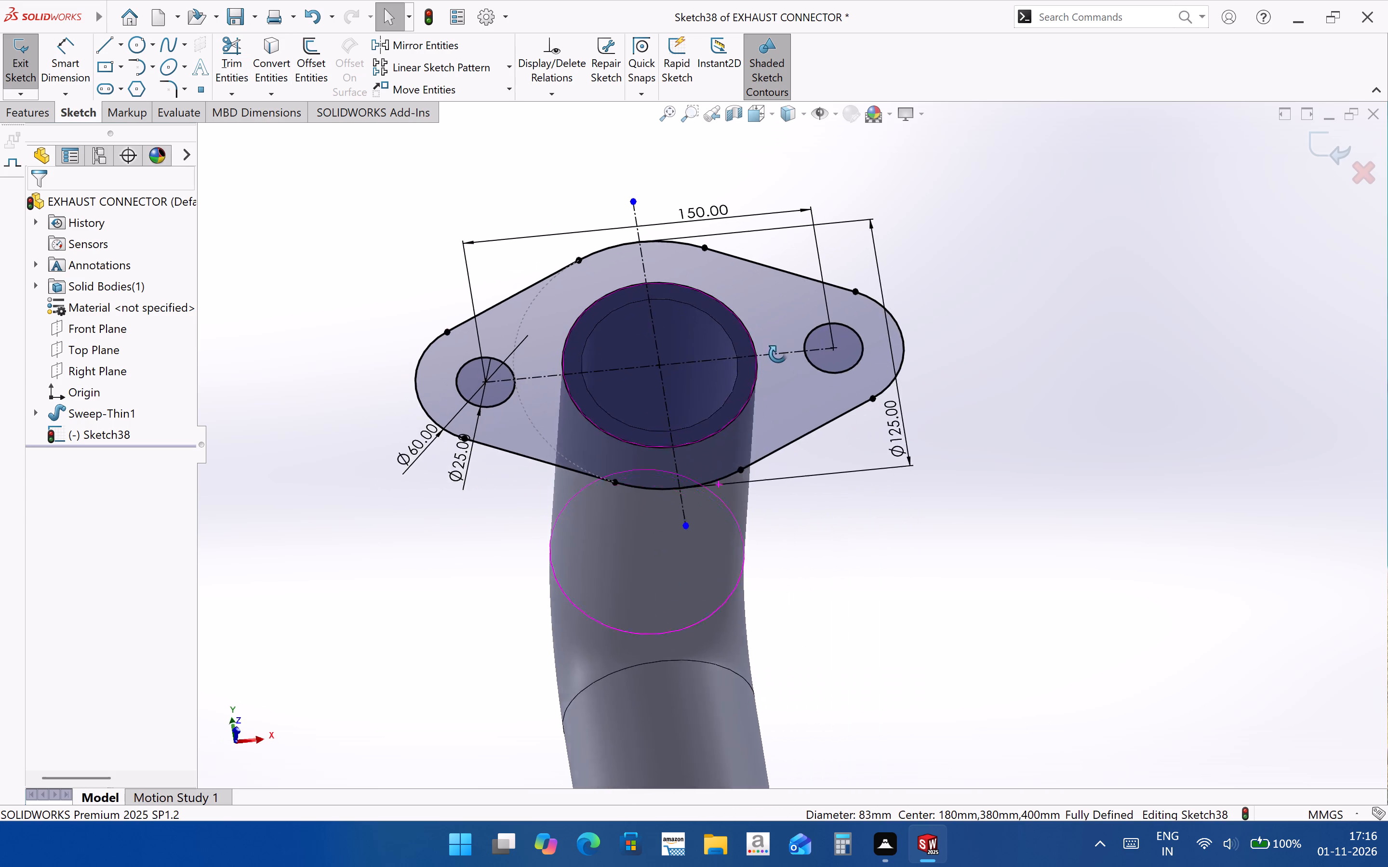
pyautogui.moveTo(778, 354); pyautogui.dragTo(745, 426, button='middle')
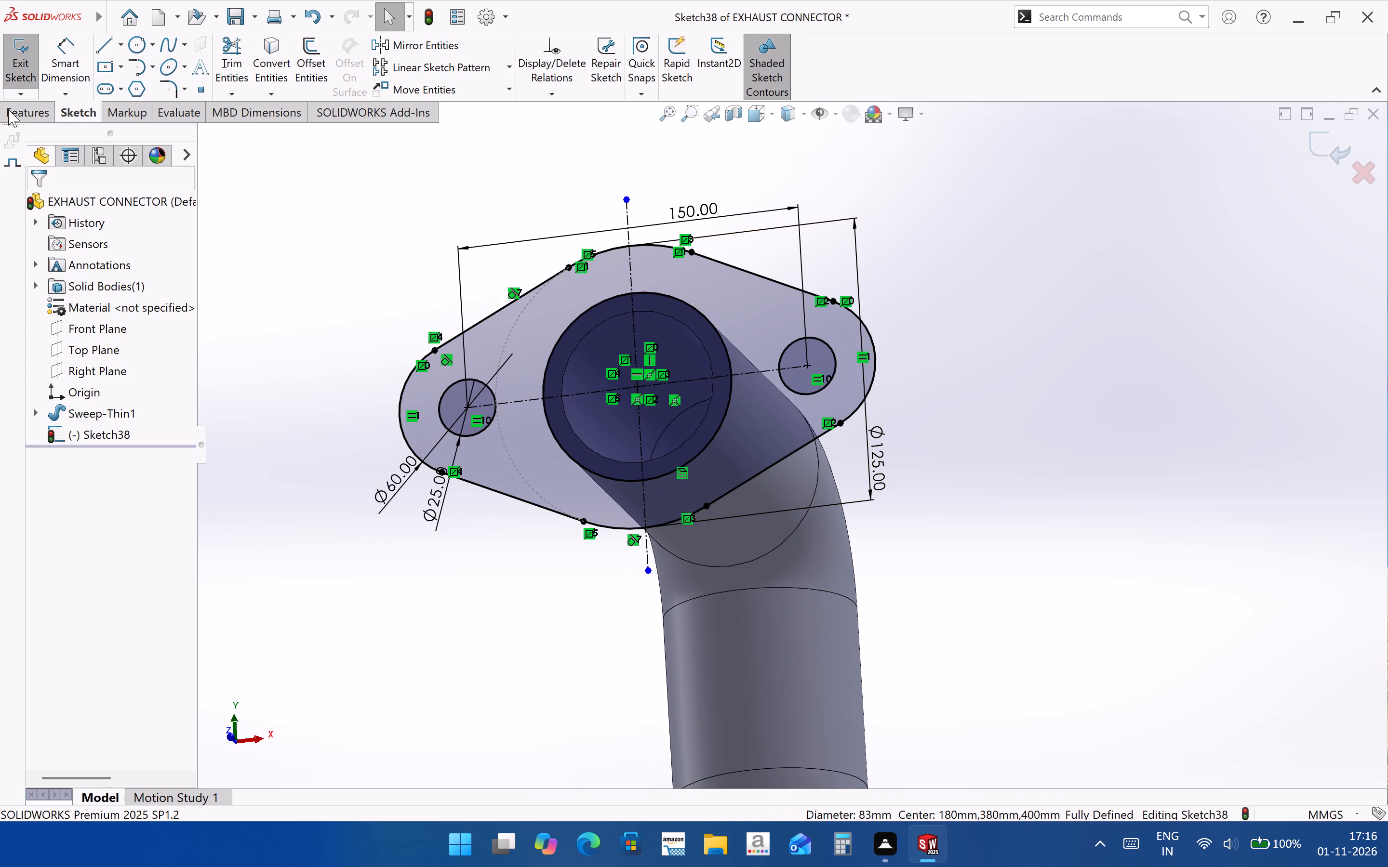
pyautogui.click(9, 118)
pyautogui.click(42, 81)
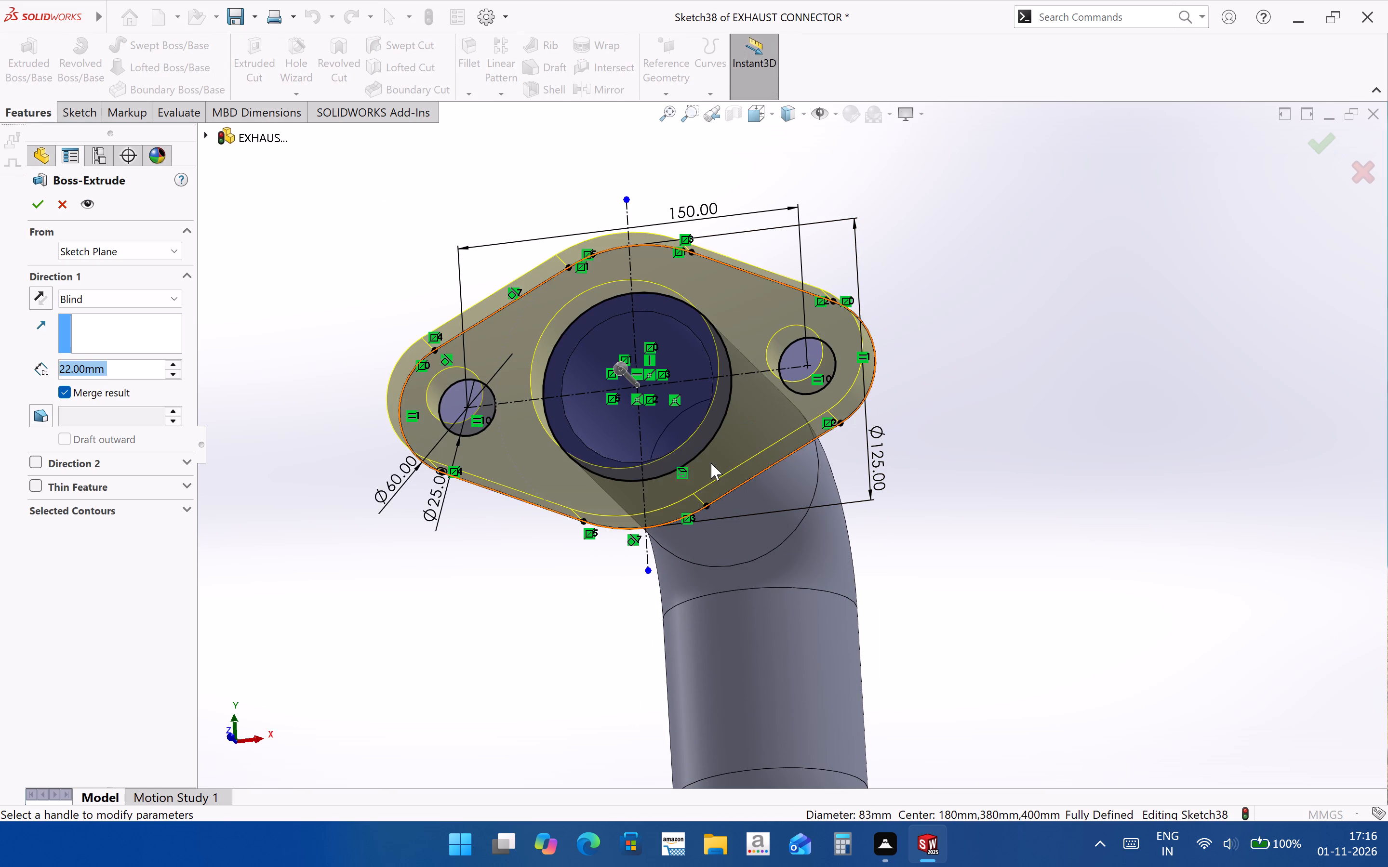
pyautogui.moveTo(653, 462); pyautogui.dragTo(690, 475, button='middle')
pyautogui.click(121, 359)
pyautogui.click(123, 366)
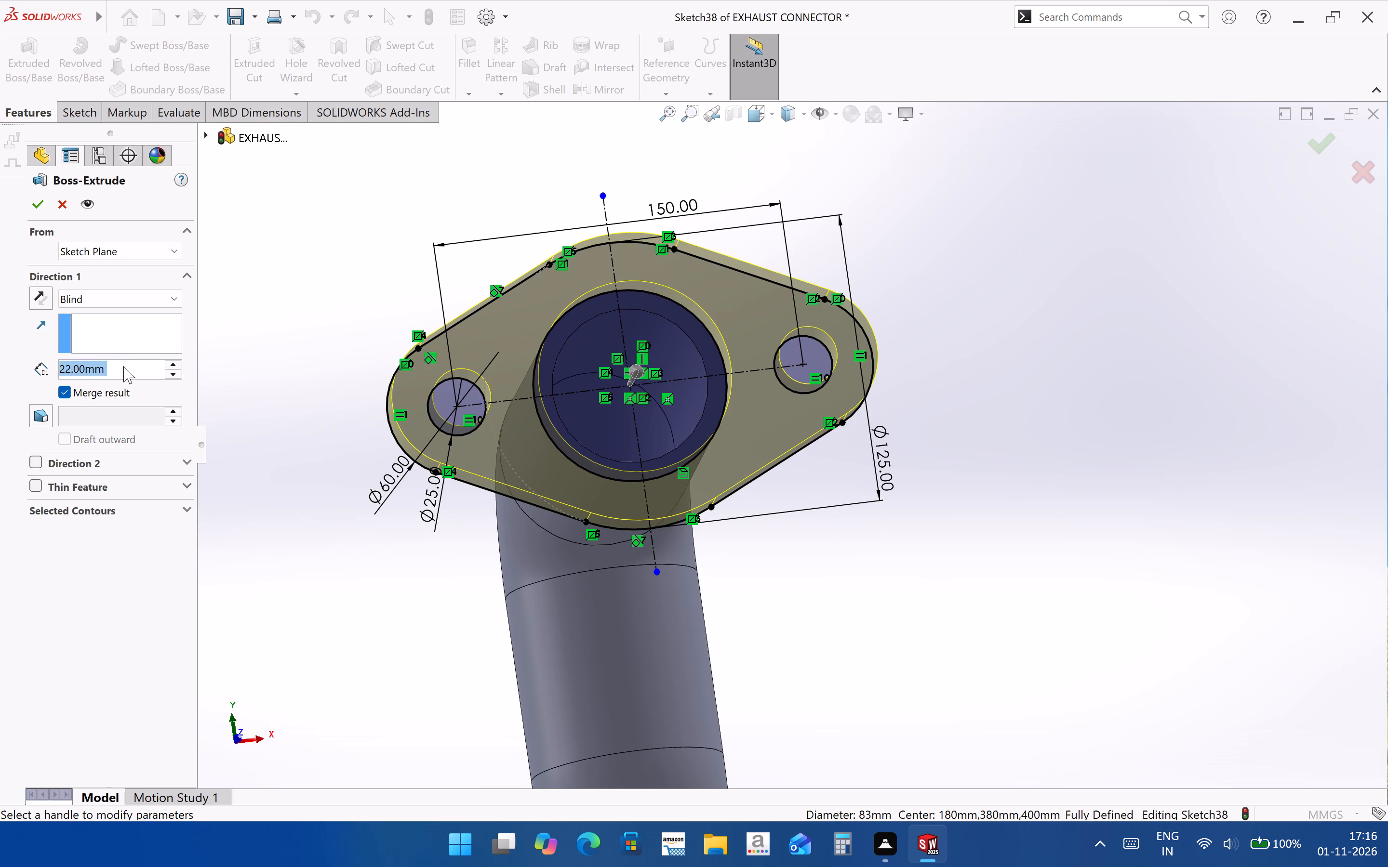
pyautogui.moveTo(123, 366); pyautogui.dragTo(24, 365)
pyautogui.press('BackSpace')
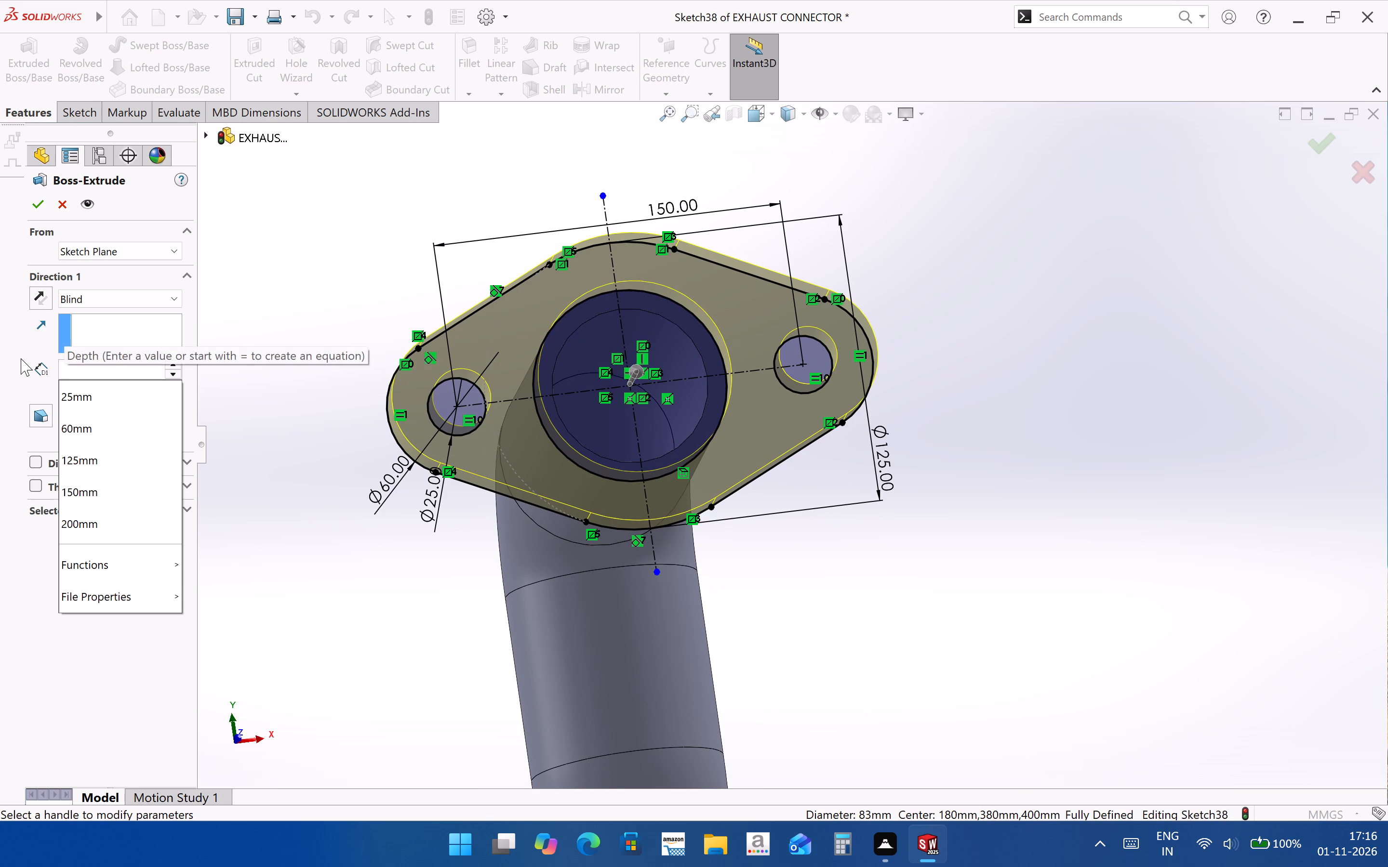
pyautogui.write('25')
pyautogui.press('Return')
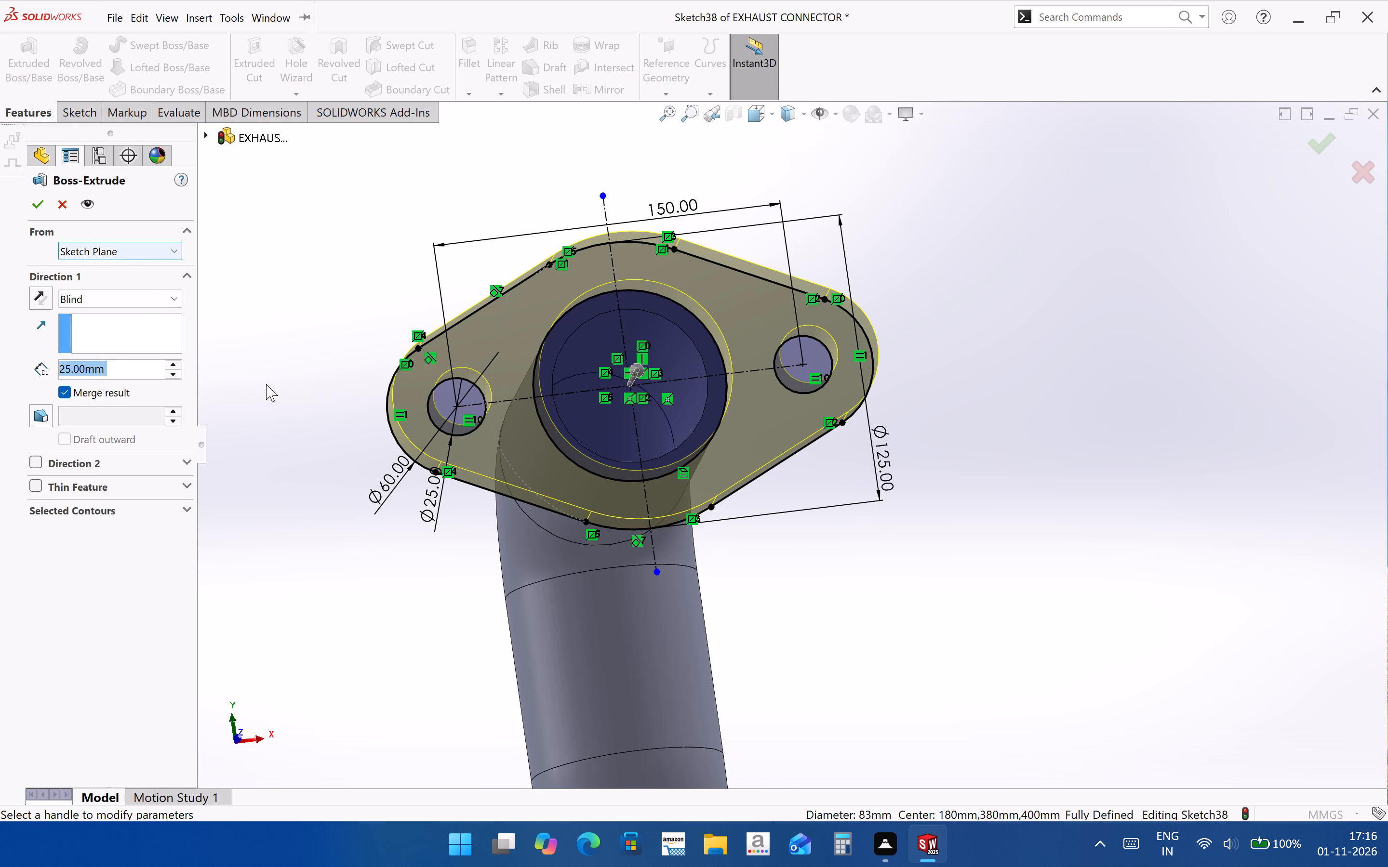
pyautogui.scroll(-1, 476, 483)
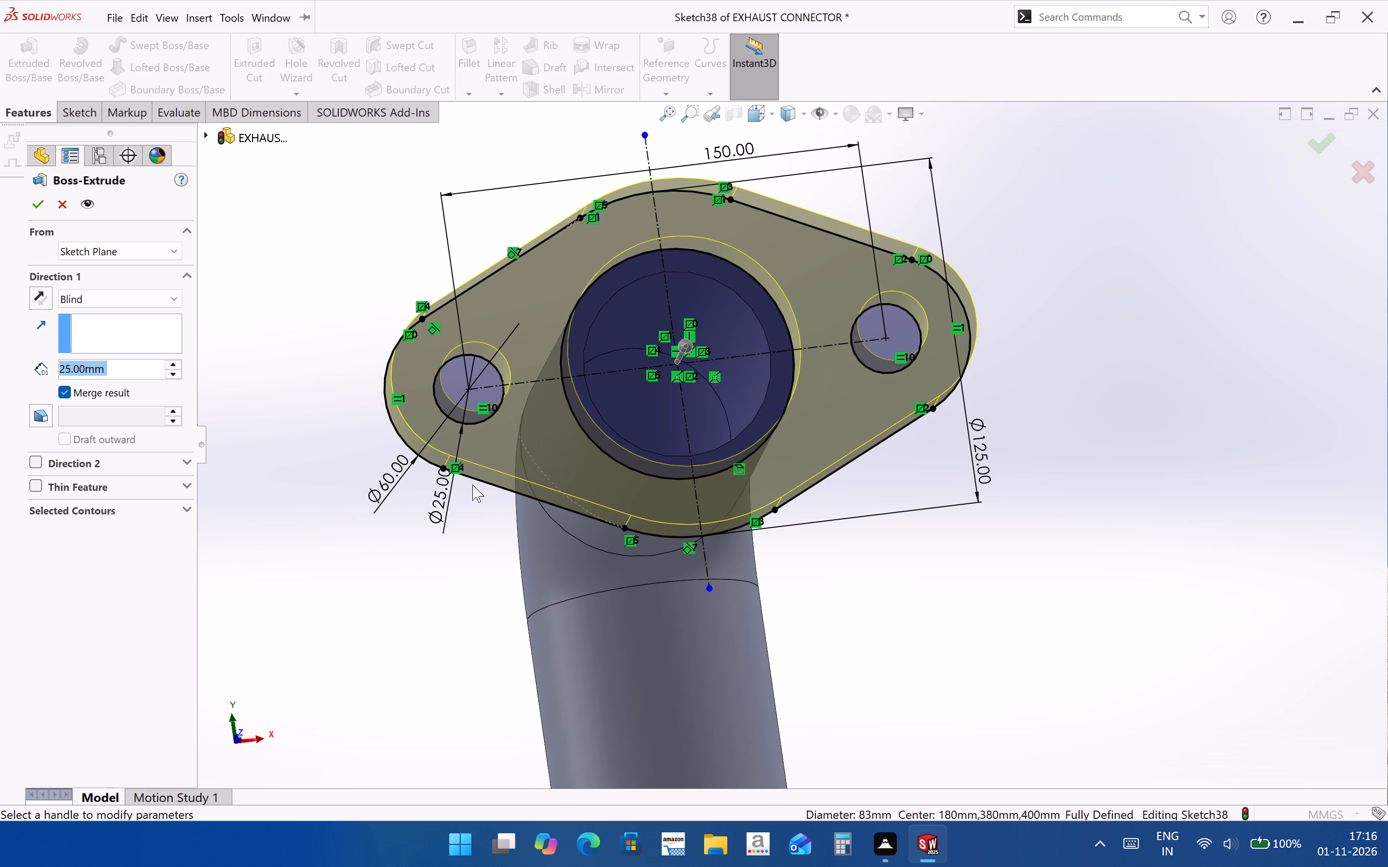
pyautogui.click(40, 293)
pyautogui.moveTo(482, 488); pyautogui.dragTo(607, 541, button='middle')
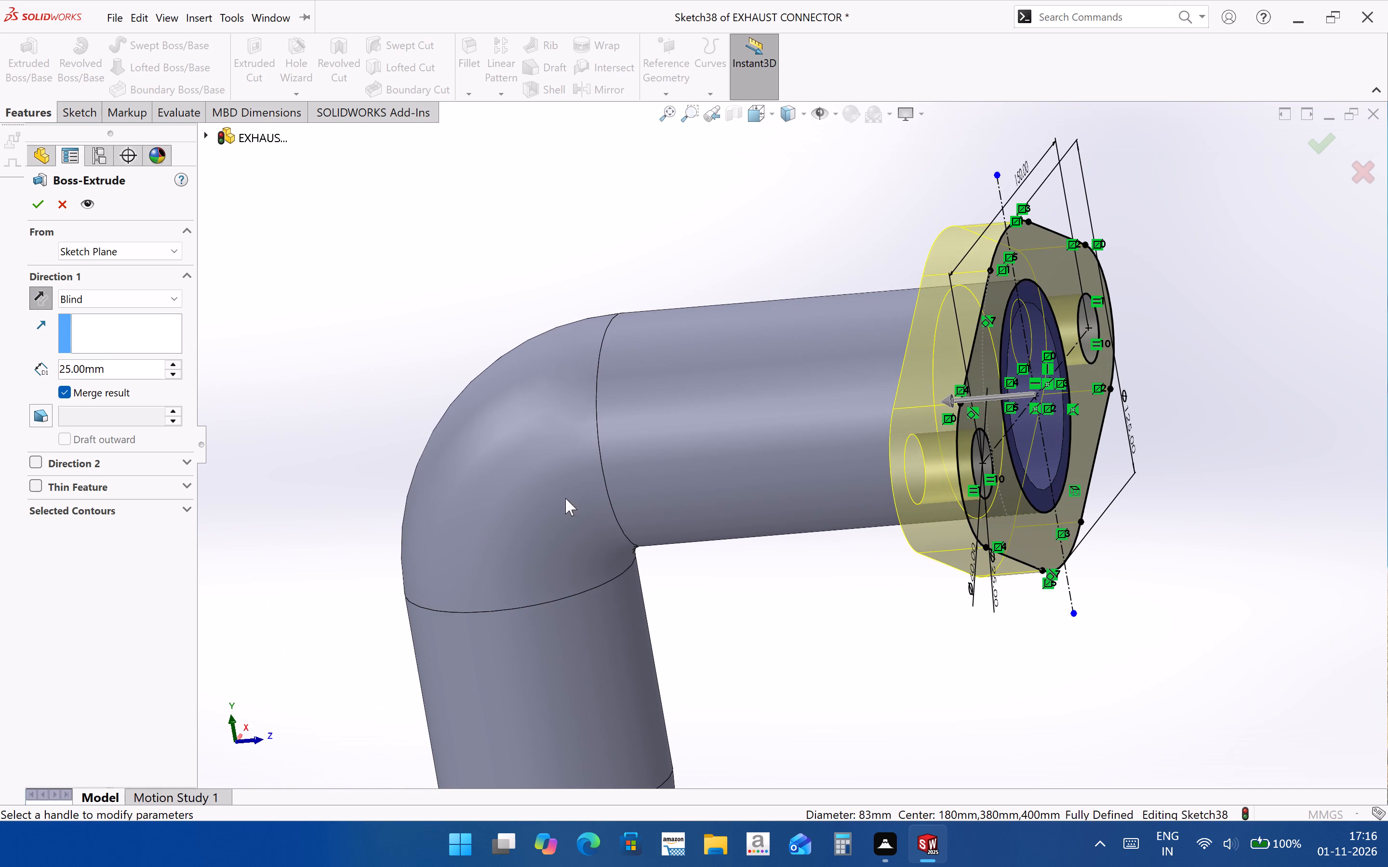
pyautogui.click(36, 202)
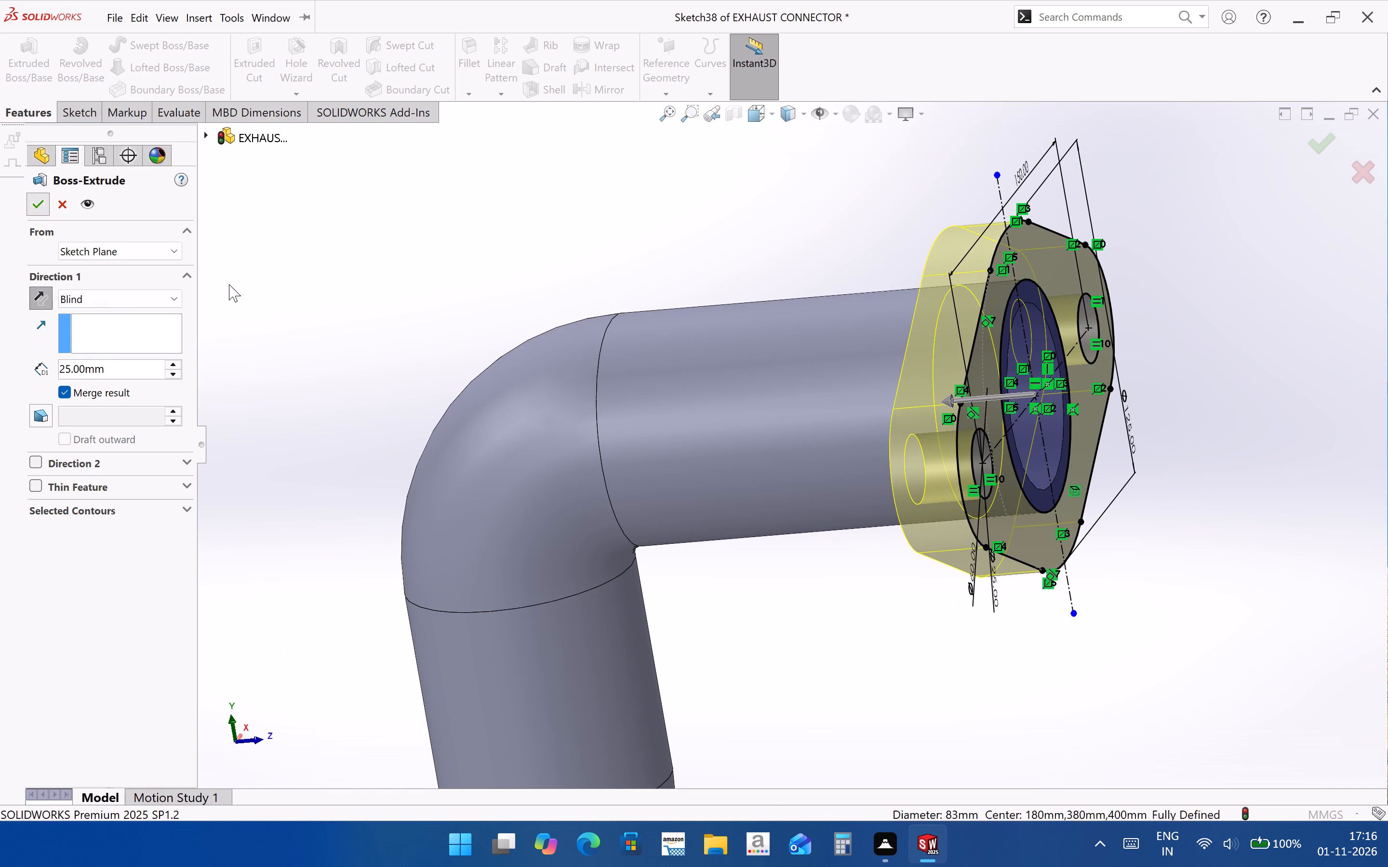
pyautogui.click(836, 624)
# Examine the extruded flange and the whole connector from several sides.
pyautogui.moveTo(790, 487); pyautogui.dragTo(995, 531, button='middle')
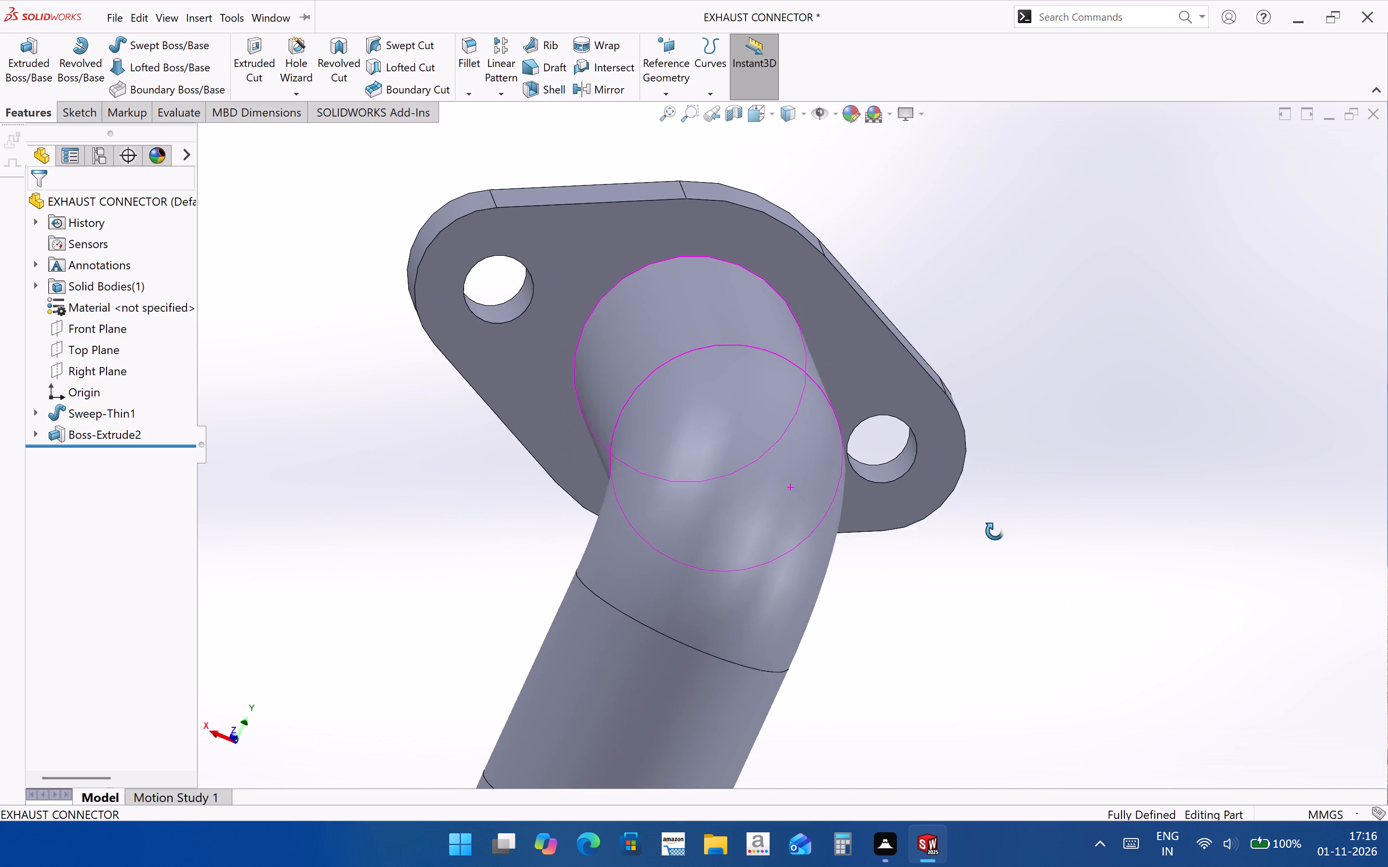
pyautogui.moveTo(995, 531); pyautogui.dragTo(929, 417, button='middle')
pyautogui.scroll(7, 926, 503)
pyautogui.moveTo(875, 596); pyautogui.dragTo(874, 596, button='middle')
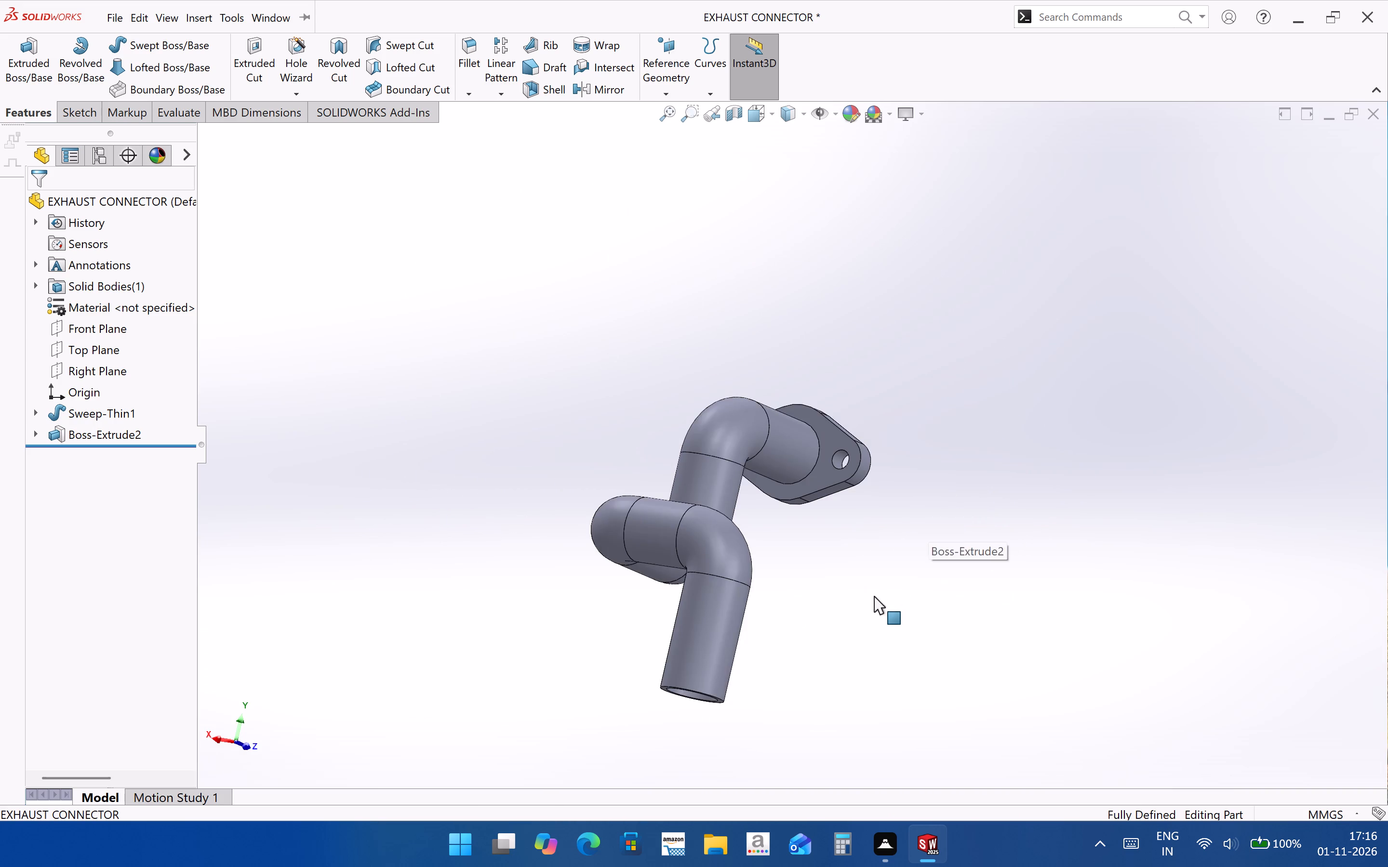
pyautogui.moveTo(874, 596); pyautogui.dragTo(766, 649, button='middle')
pyautogui.scroll(1, 765, 649)
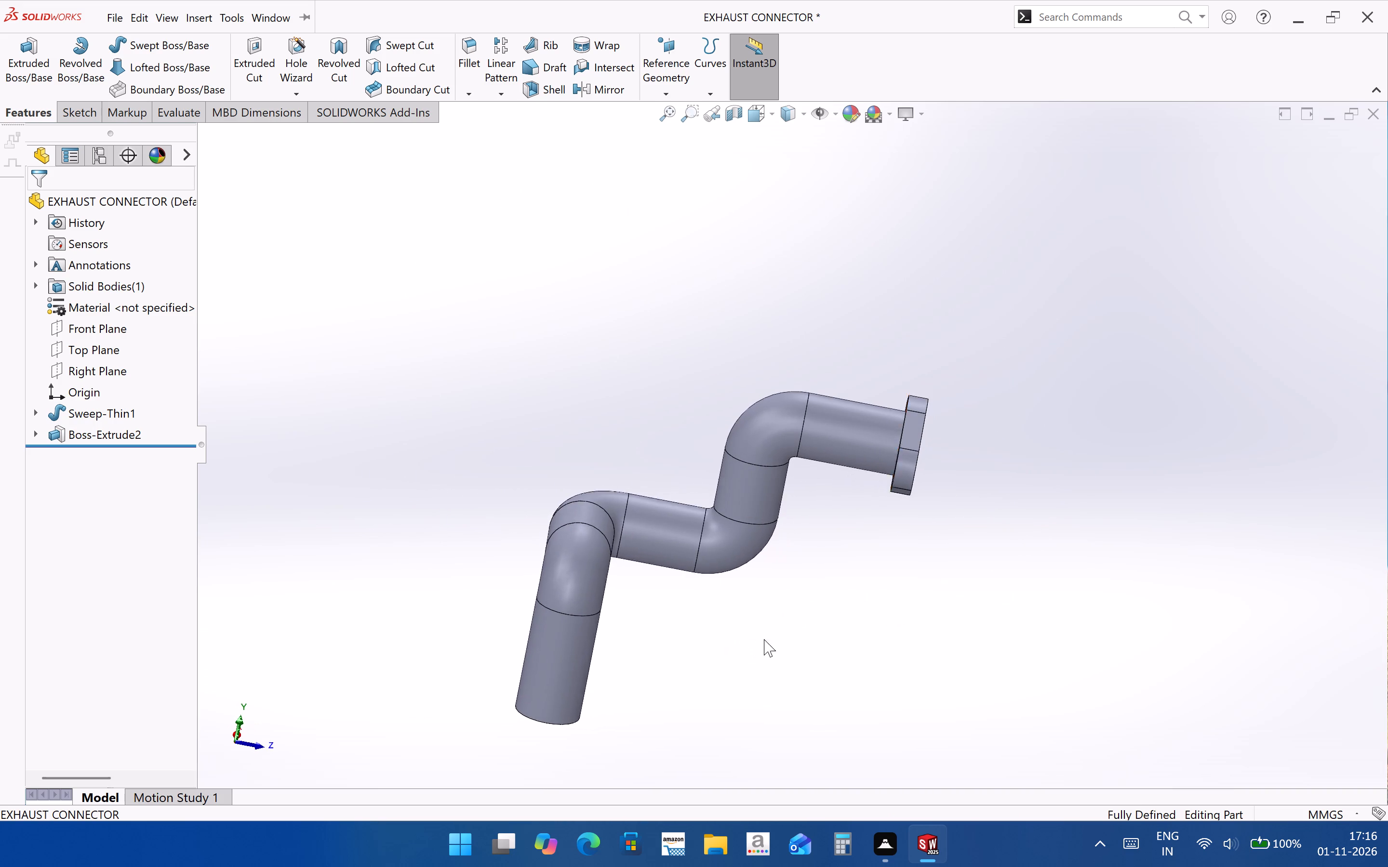
pyautogui.scroll(1, 764, 639)
pyautogui.scroll(-3, 729, 533)
pyautogui.moveTo(729, 572); pyautogui.dragTo(650, 568, button='middle')
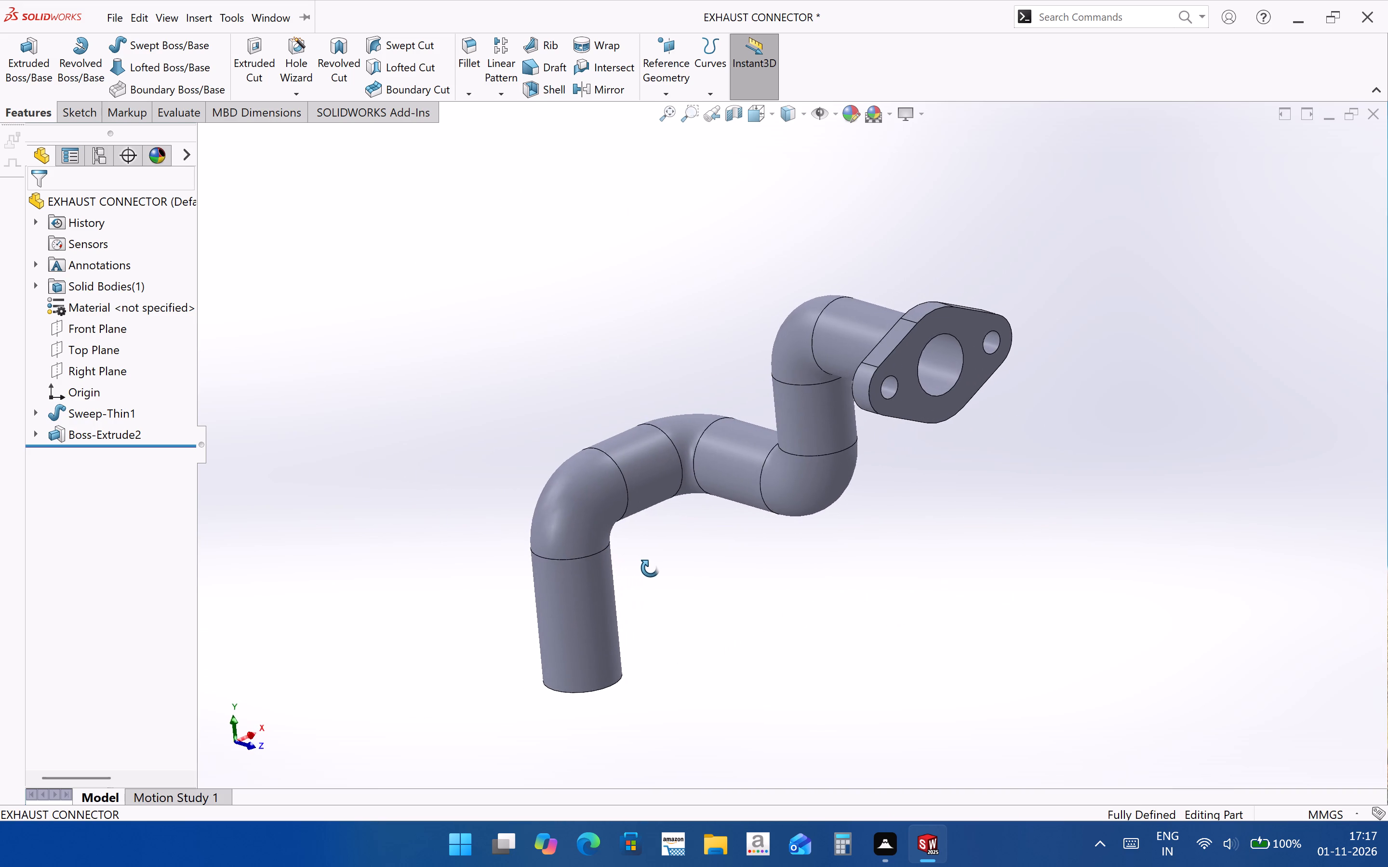
# Start a sketch on the ring-shaped end face at the pipe's lower, unflanged end, viewed from the bottom.
pyautogui.moveTo(650, 568); pyautogui.dragTo(654, 495, button='middle')
pyautogui.moveTo(607, 693); pyautogui.dragTo(579, 464, button='middle')
pyautogui.scroll(-2, 597, 641)
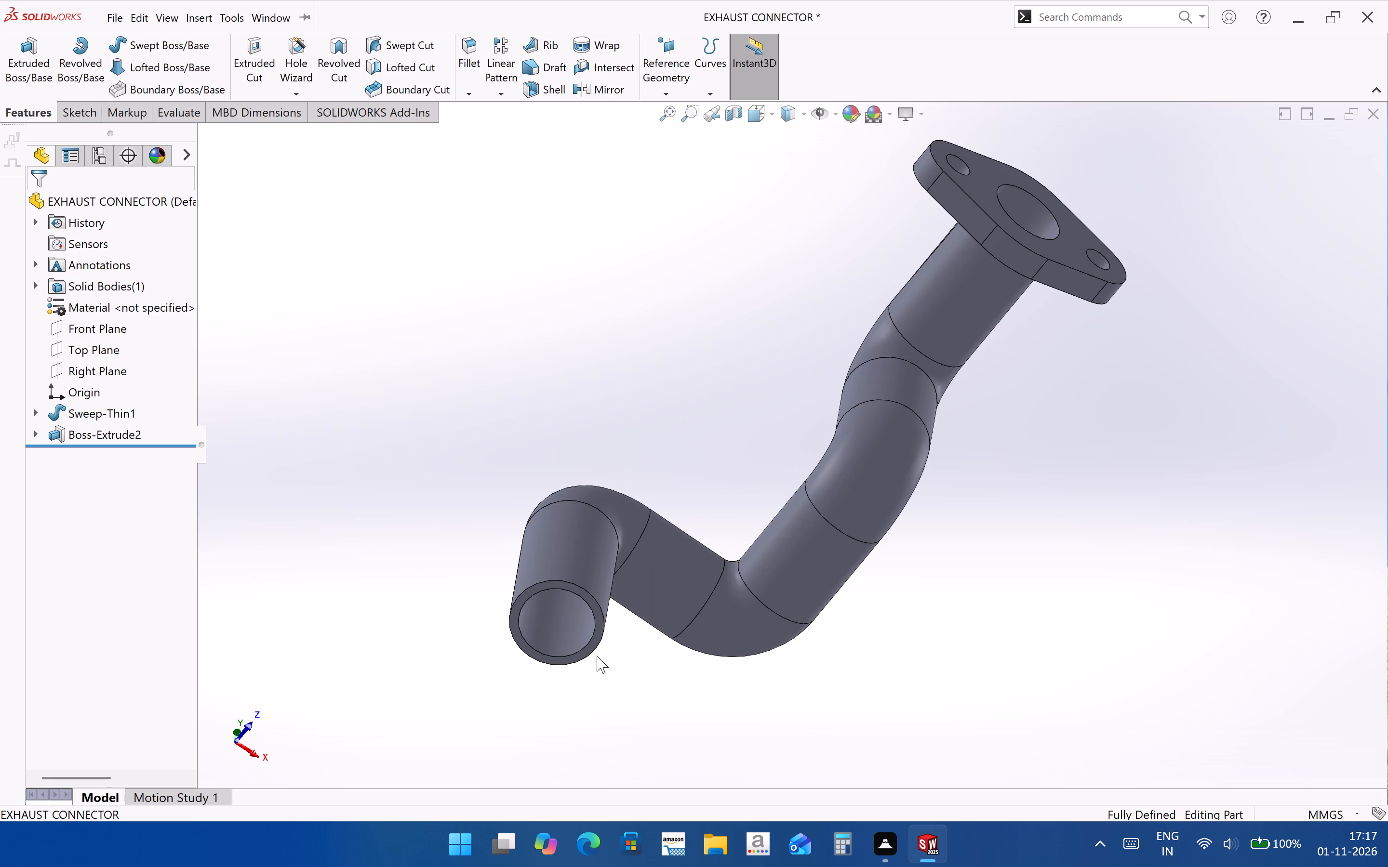
pyautogui.scroll(-4, 595, 641)
pyautogui.click(621, 606)
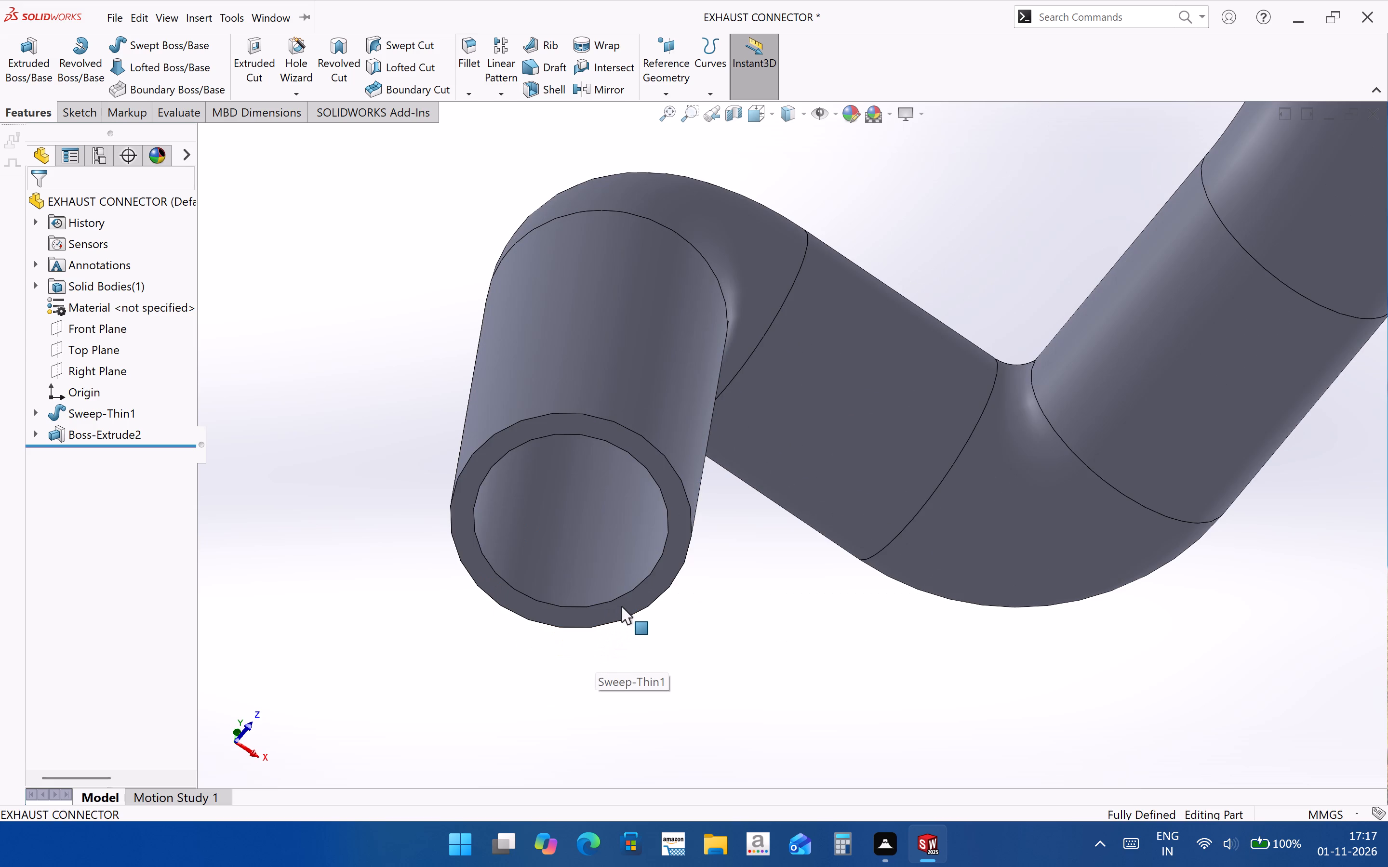
pyautogui.hotkey('ctrl', '8')
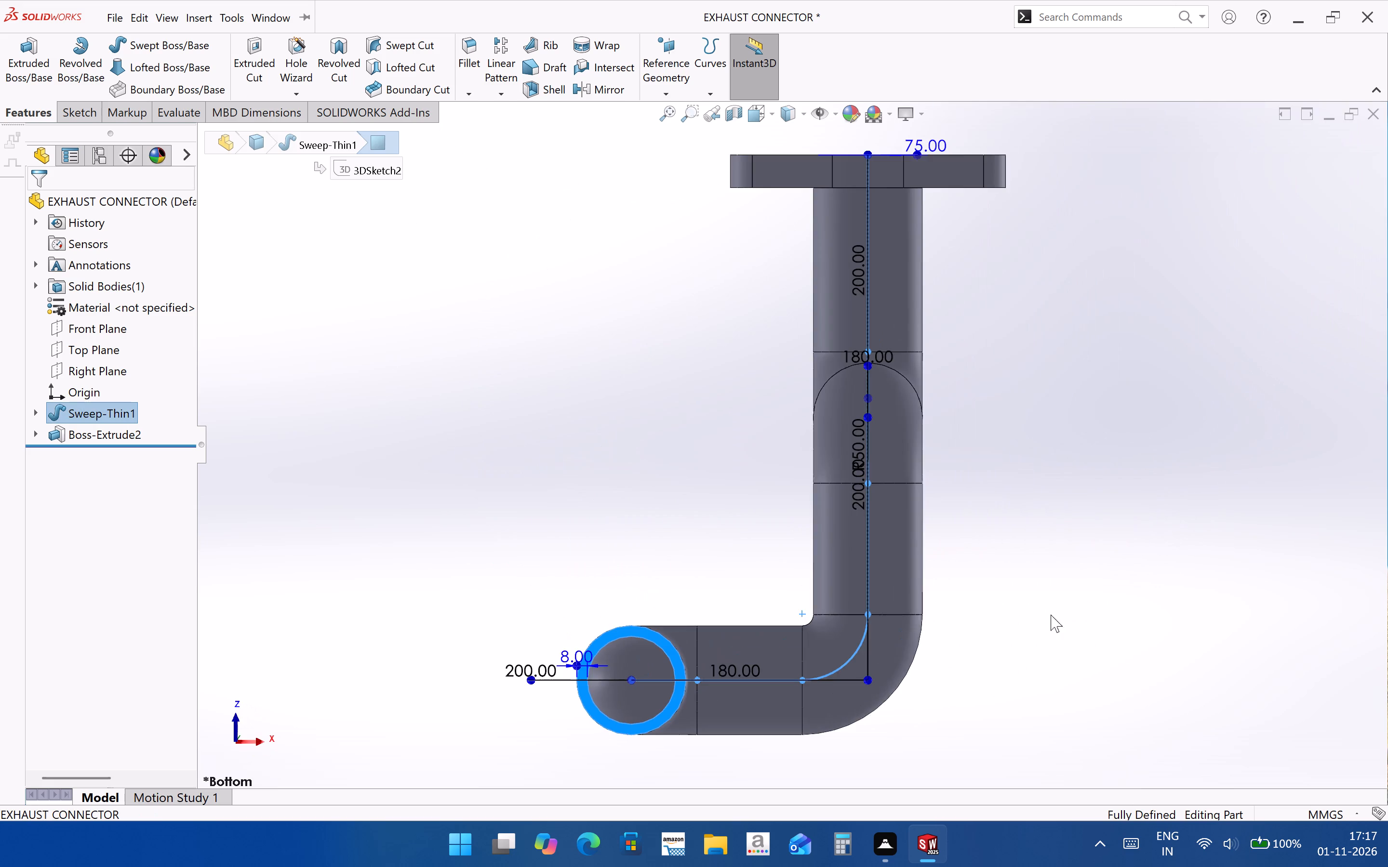
pyautogui.scroll(3, 715, 476)
pyautogui.click(746, 663)
pyautogui.scroll(-2, 750, 622)
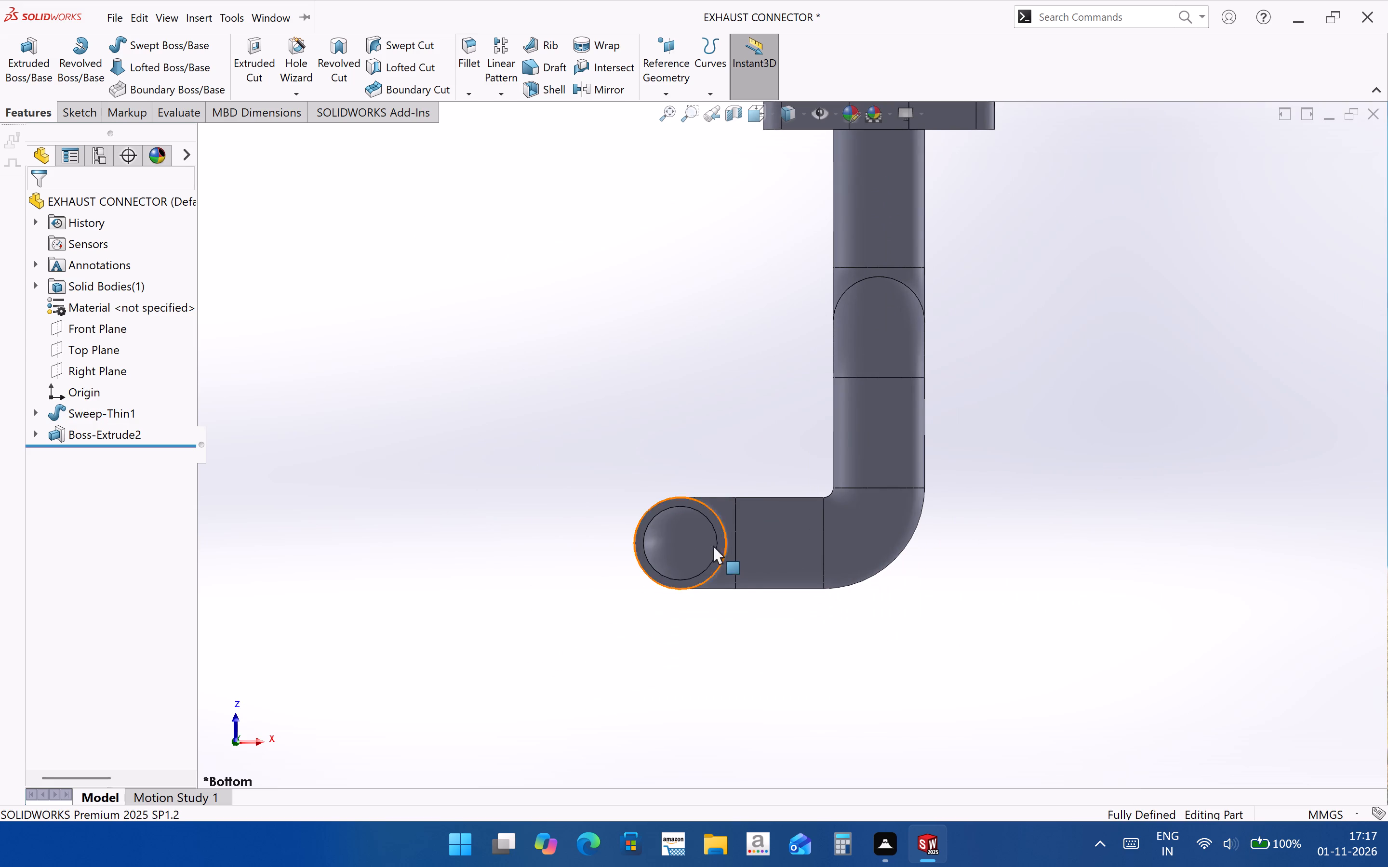
pyautogui.scroll(-4, 671, 556)
pyautogui.click(727, 581)
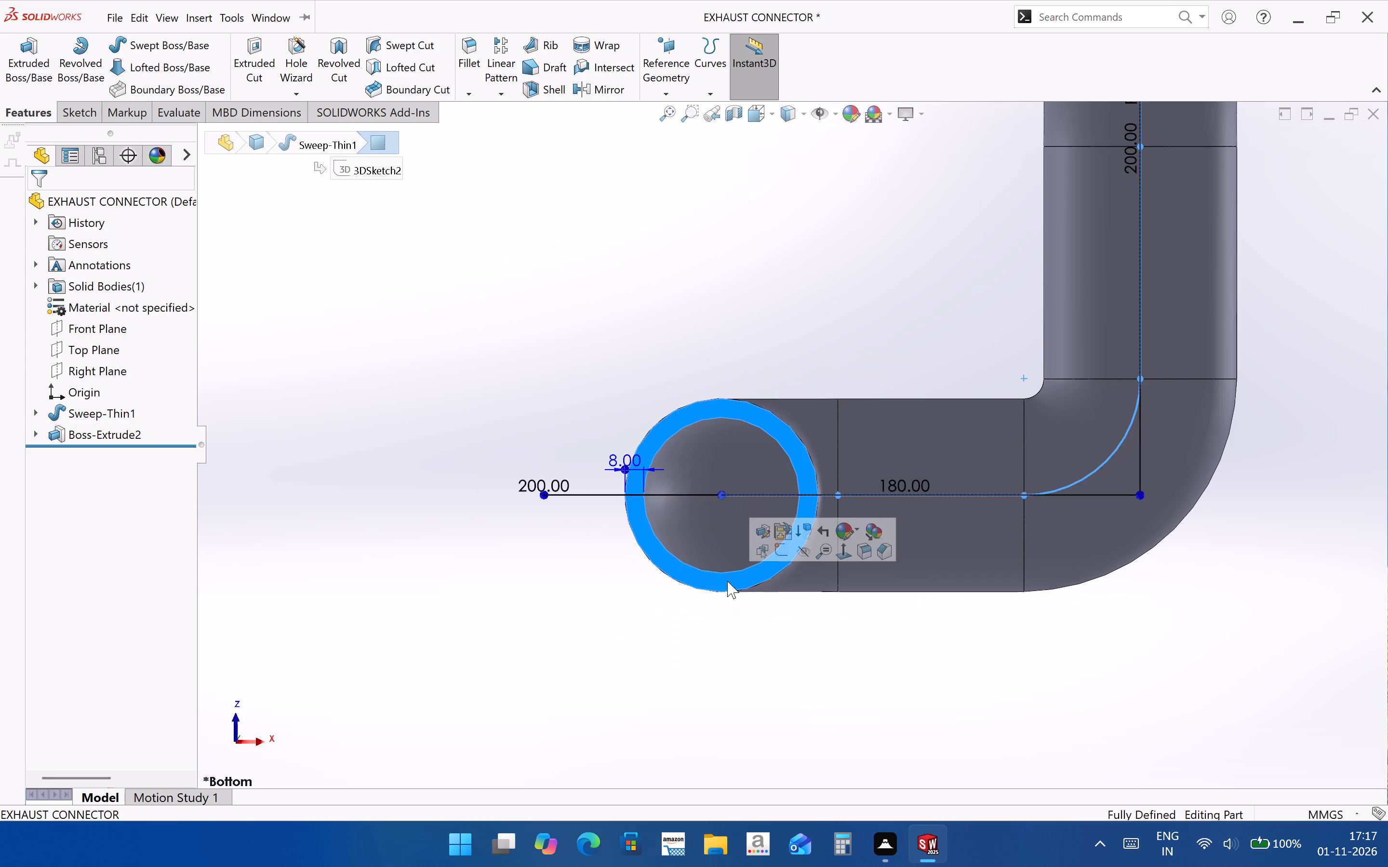
pyautogui.click(775, 553)
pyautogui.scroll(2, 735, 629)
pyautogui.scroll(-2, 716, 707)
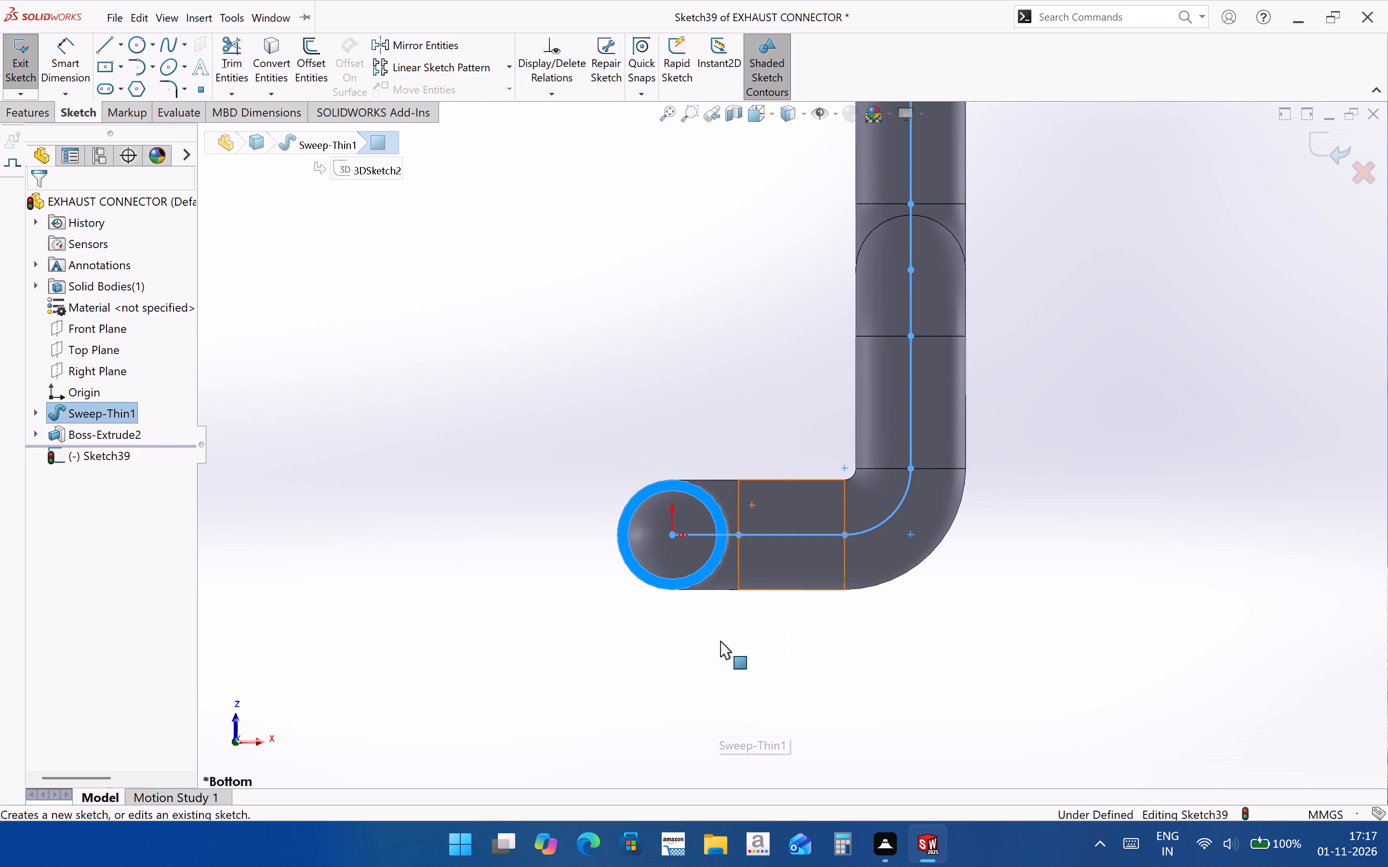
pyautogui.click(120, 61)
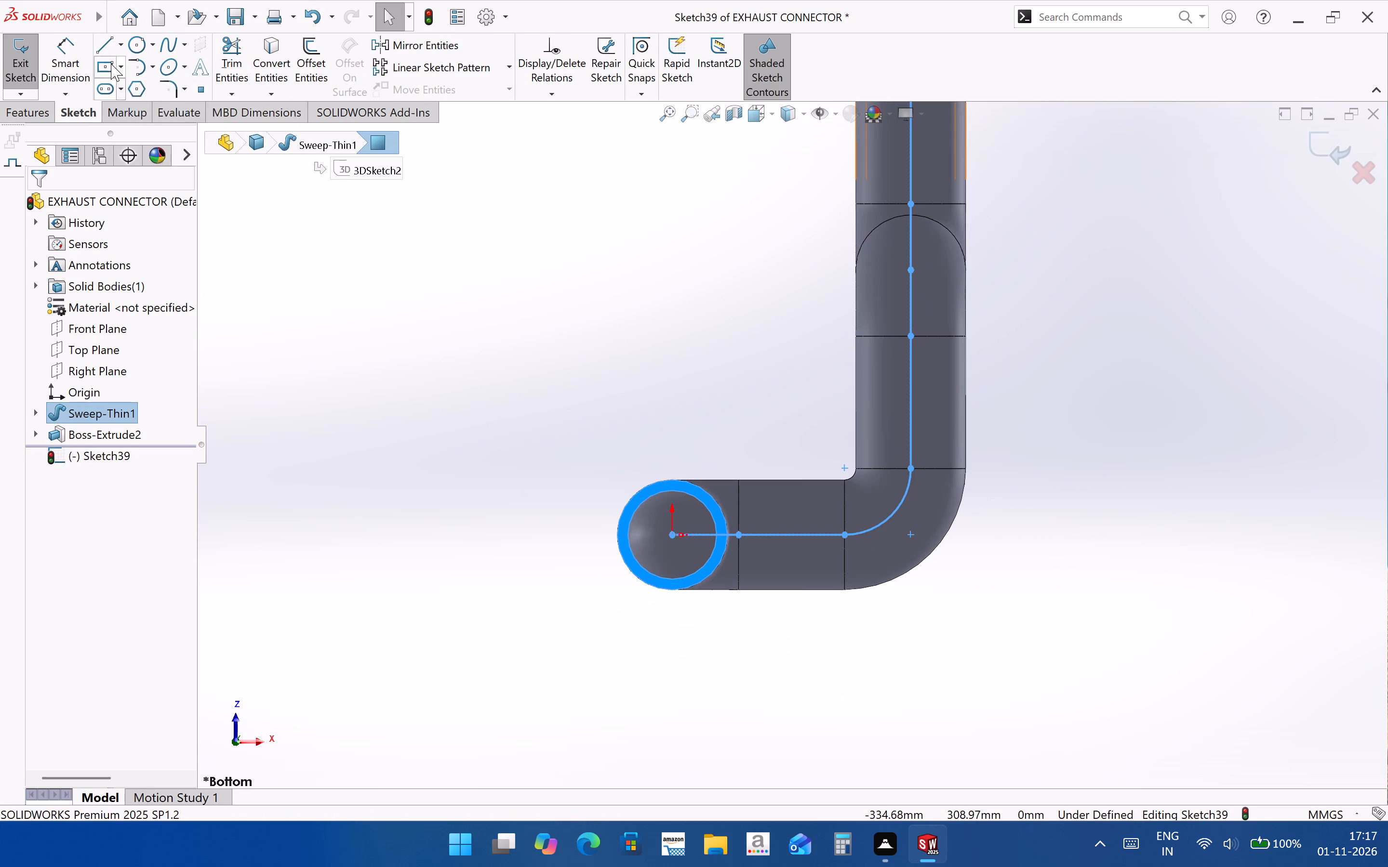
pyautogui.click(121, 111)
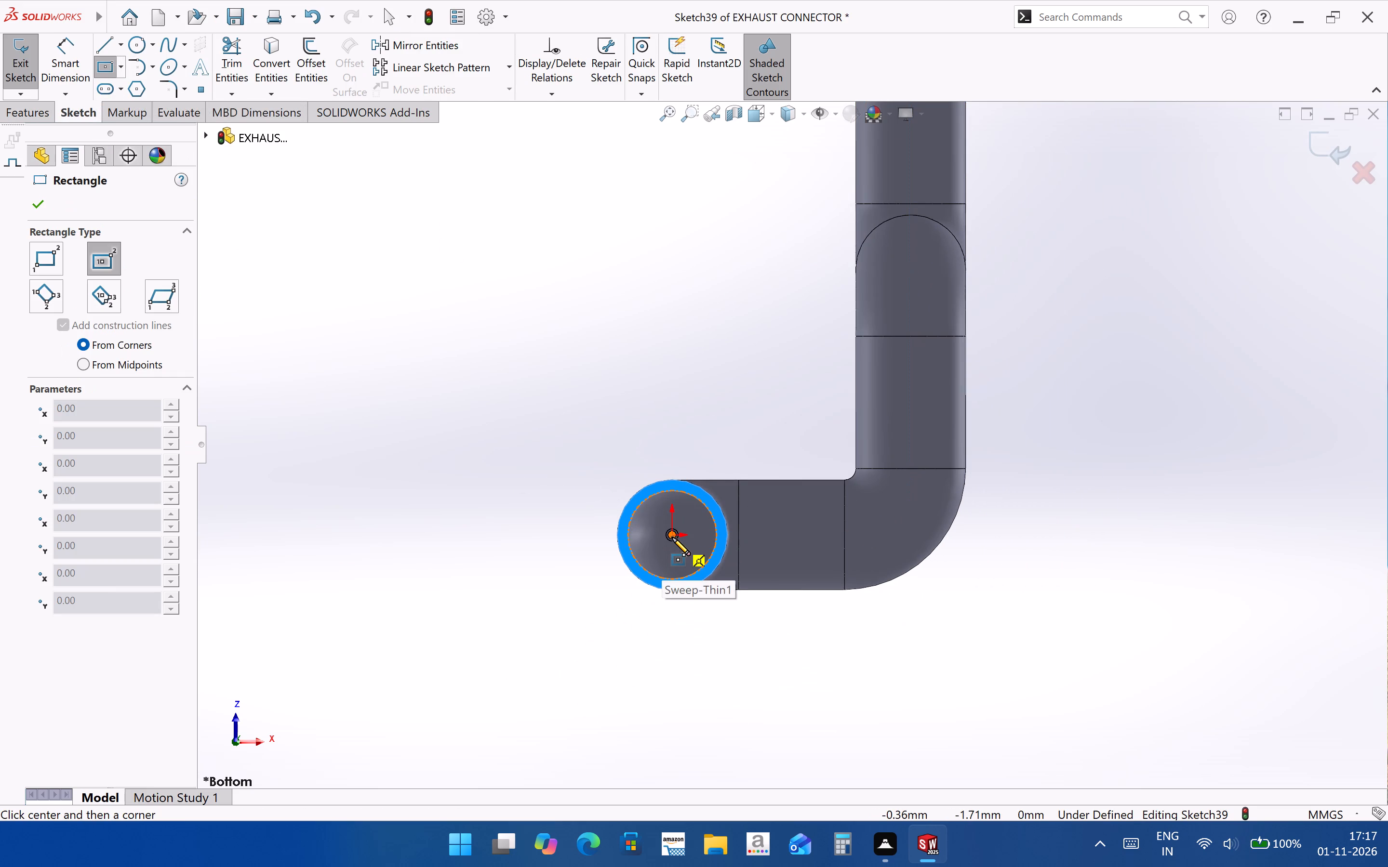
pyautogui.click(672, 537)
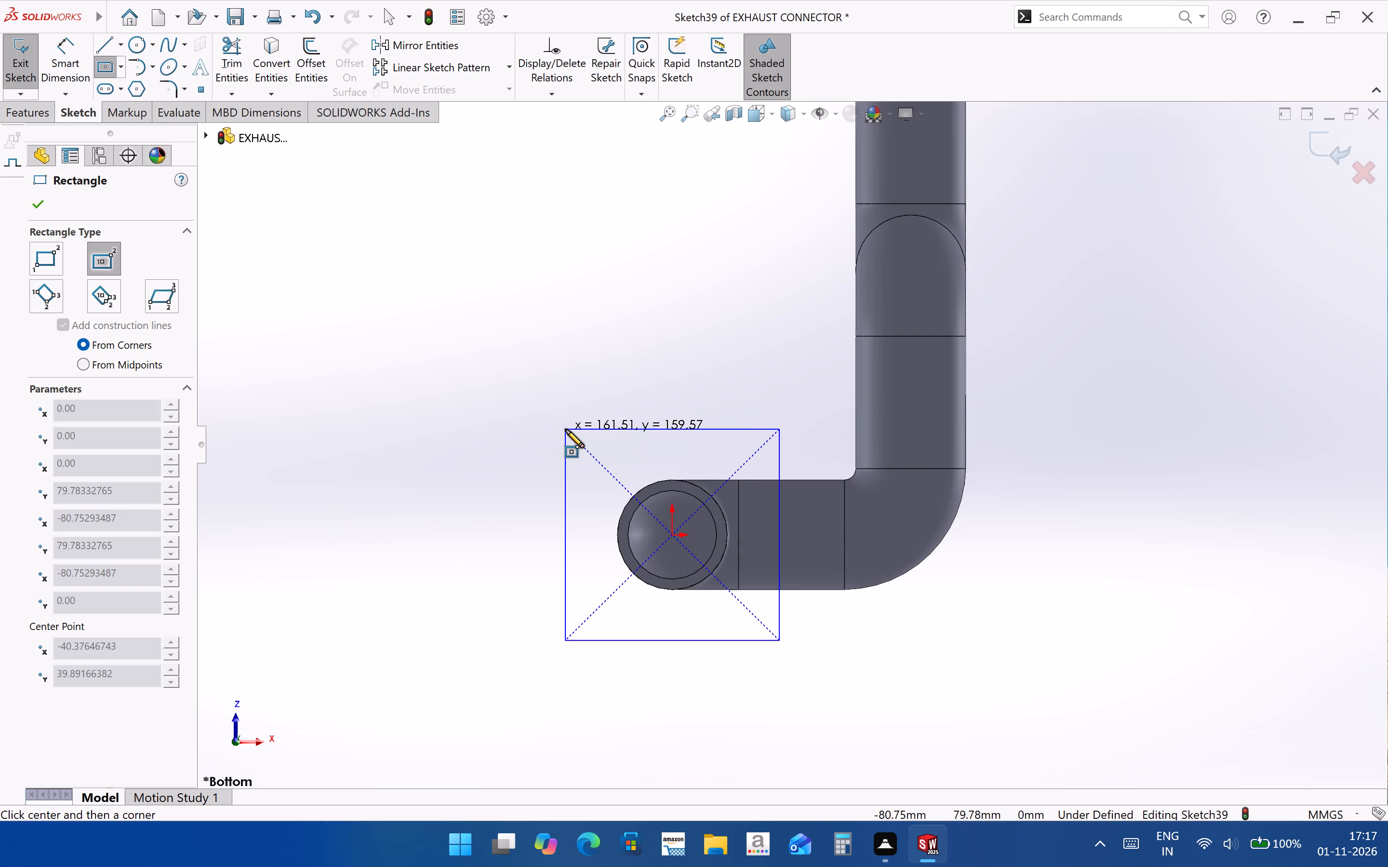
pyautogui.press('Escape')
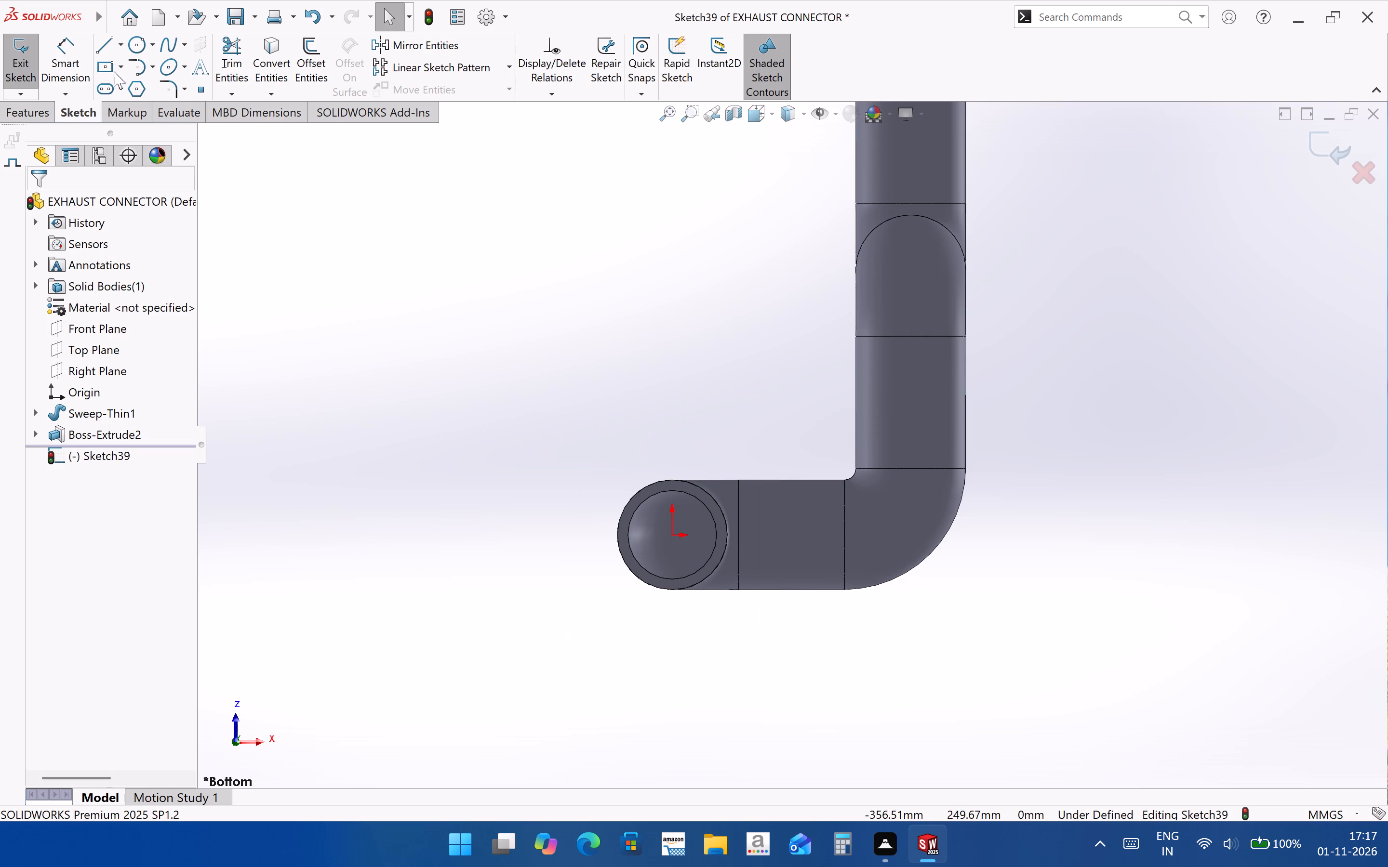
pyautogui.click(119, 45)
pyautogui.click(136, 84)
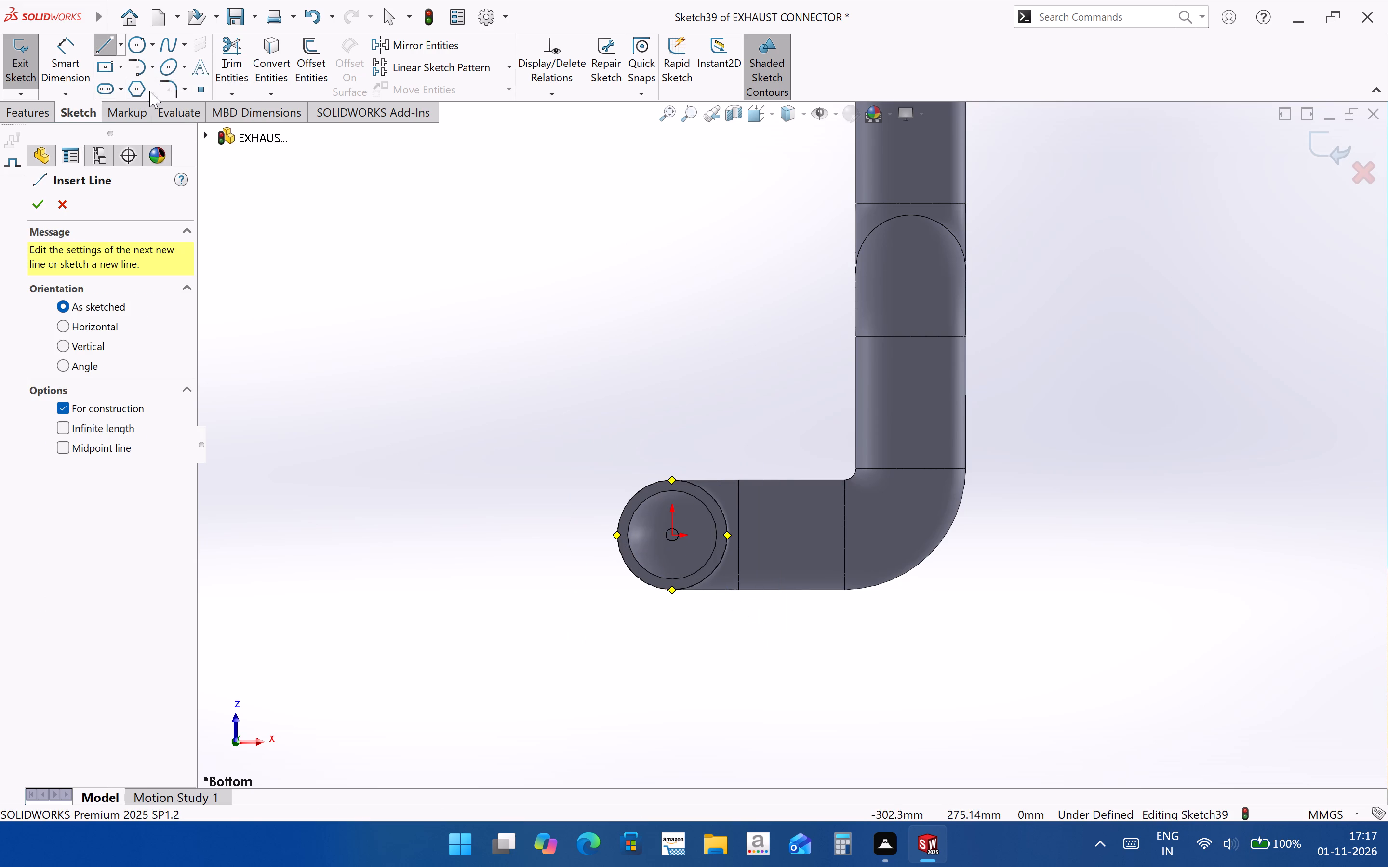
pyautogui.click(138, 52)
# Sketch a center rectangle about 145 mm wide and 157 mm high, centred on the pipe's lower end.
pyautogui.click(121, 67)
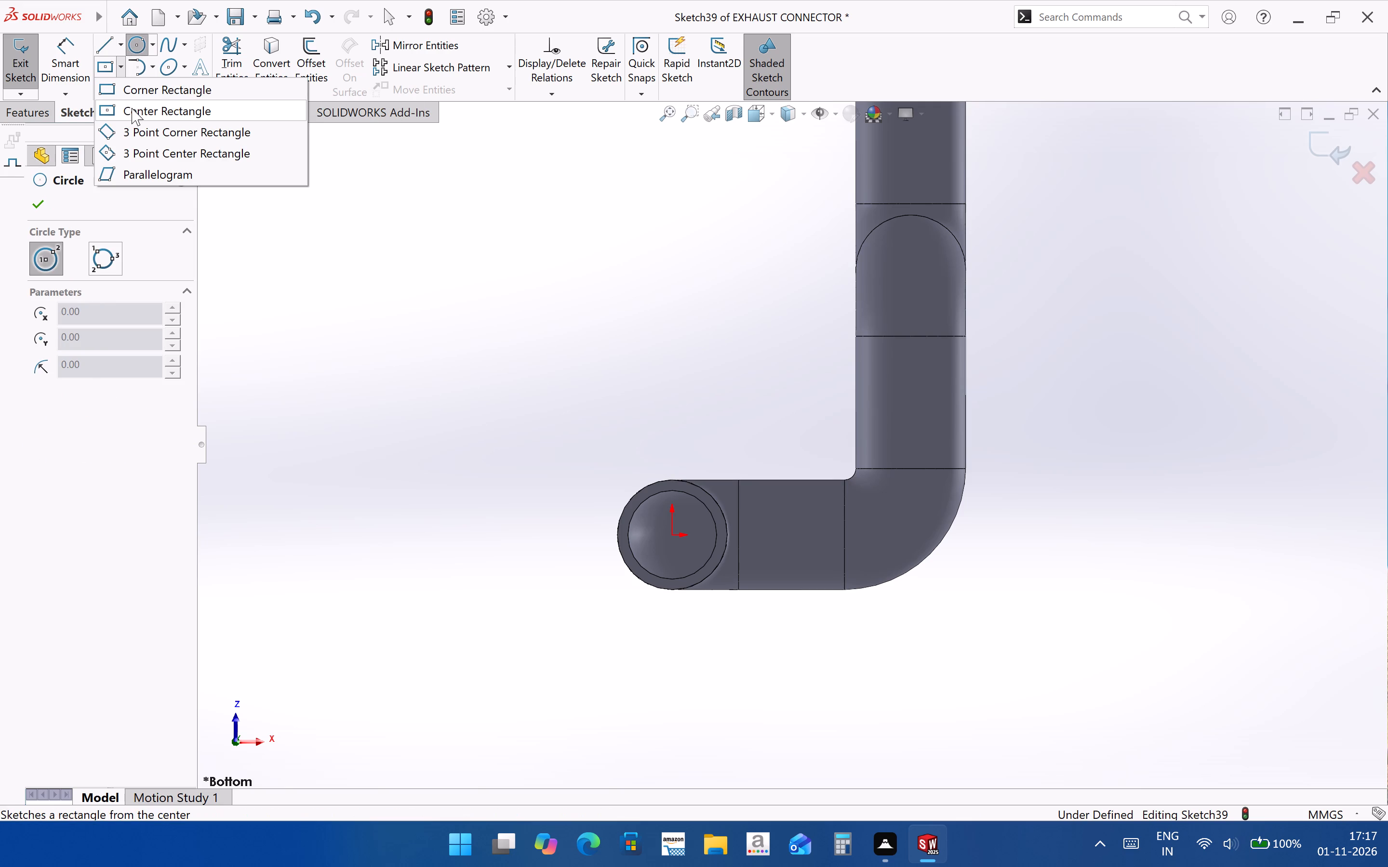
pyautogui.click(132, 108)
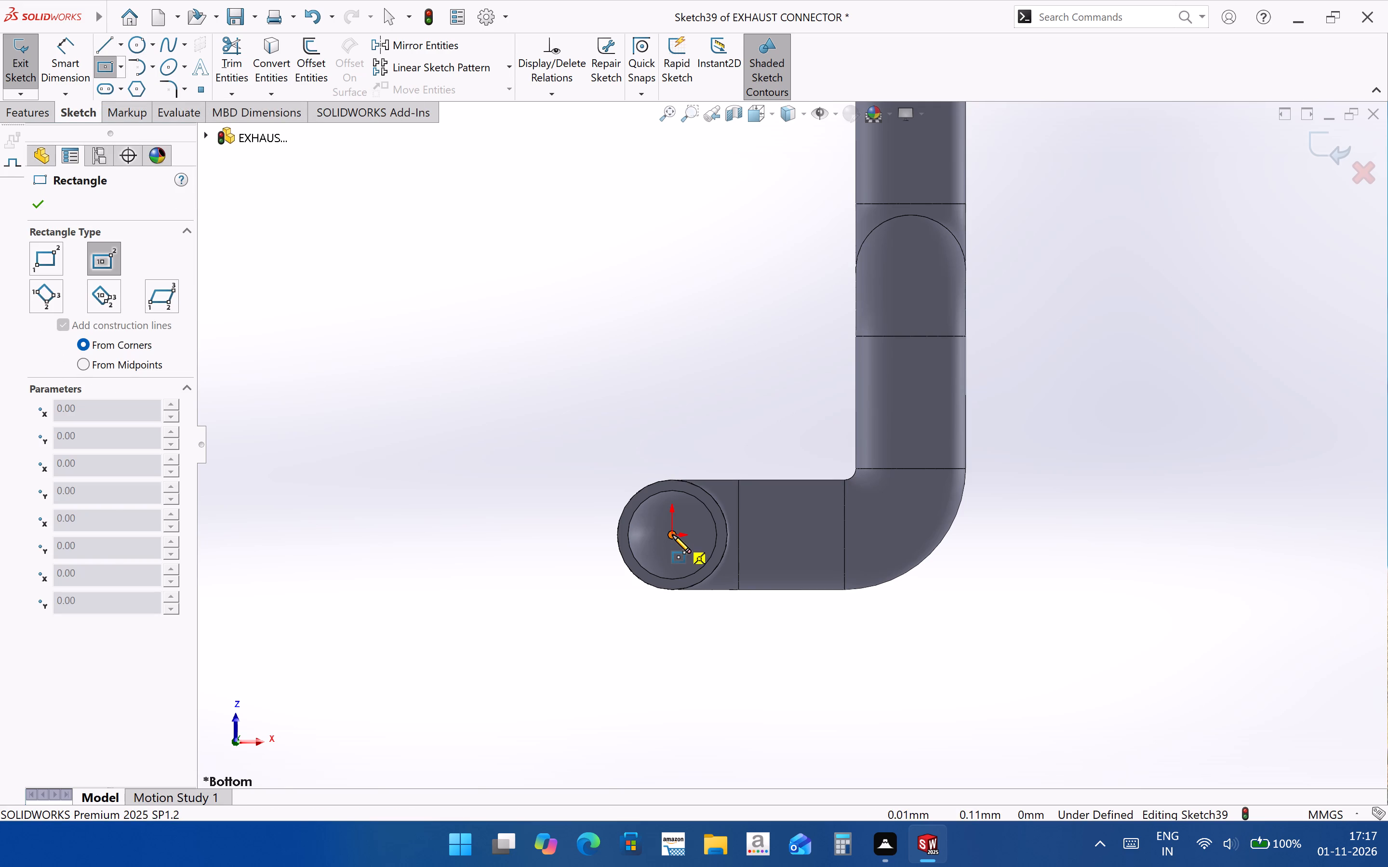
pyautogui.click(672, 535)
pyautogui.click(576, 431)
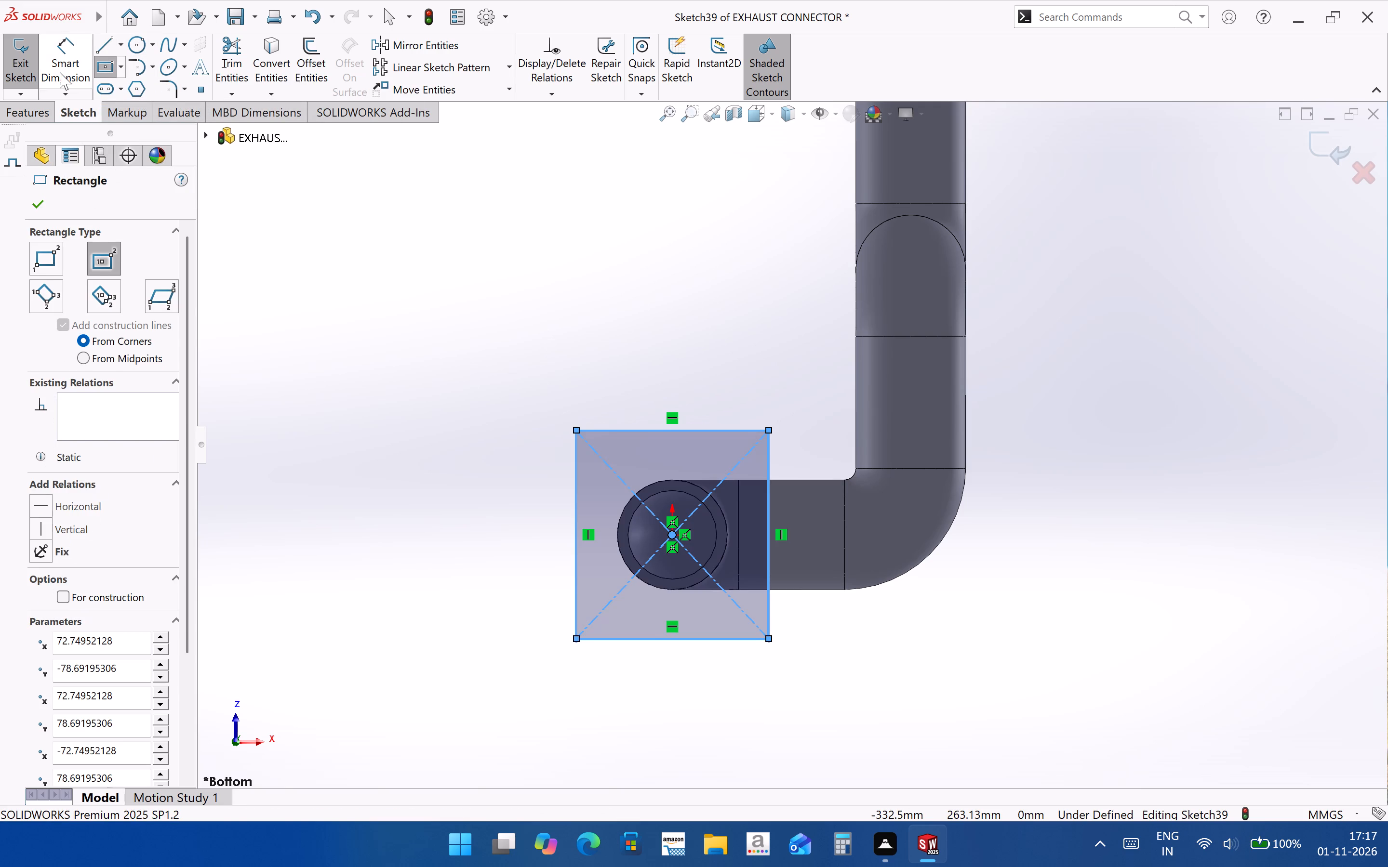
# Dimension the rectangle's width as 200 mm.
pyautogui.click(60, 72)
pyautogui.click(615, 430)
pyautogui.click(616, 391)
pyautogui.write('200')
pyautogui.press('Return')
pyautogui.press('Escape')
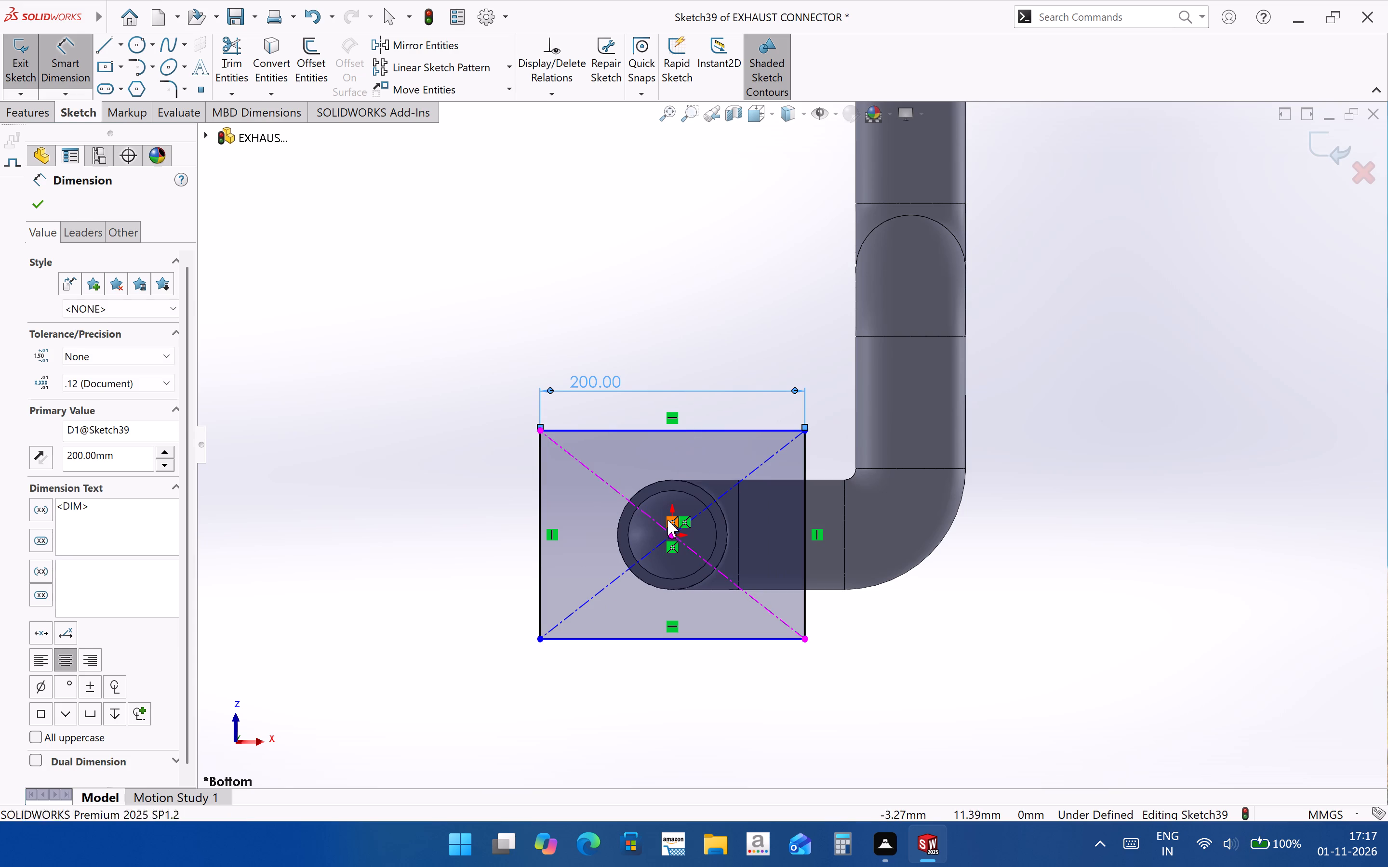
# Make the rectangle's vertical and horizontal sides equal in length with an Equal relation.
pyautogui.click(542, 507)
pyautogui.keyDown('ctrl'); pyautogui.click(610, 433); pyautogui.keyUp('ctrl')
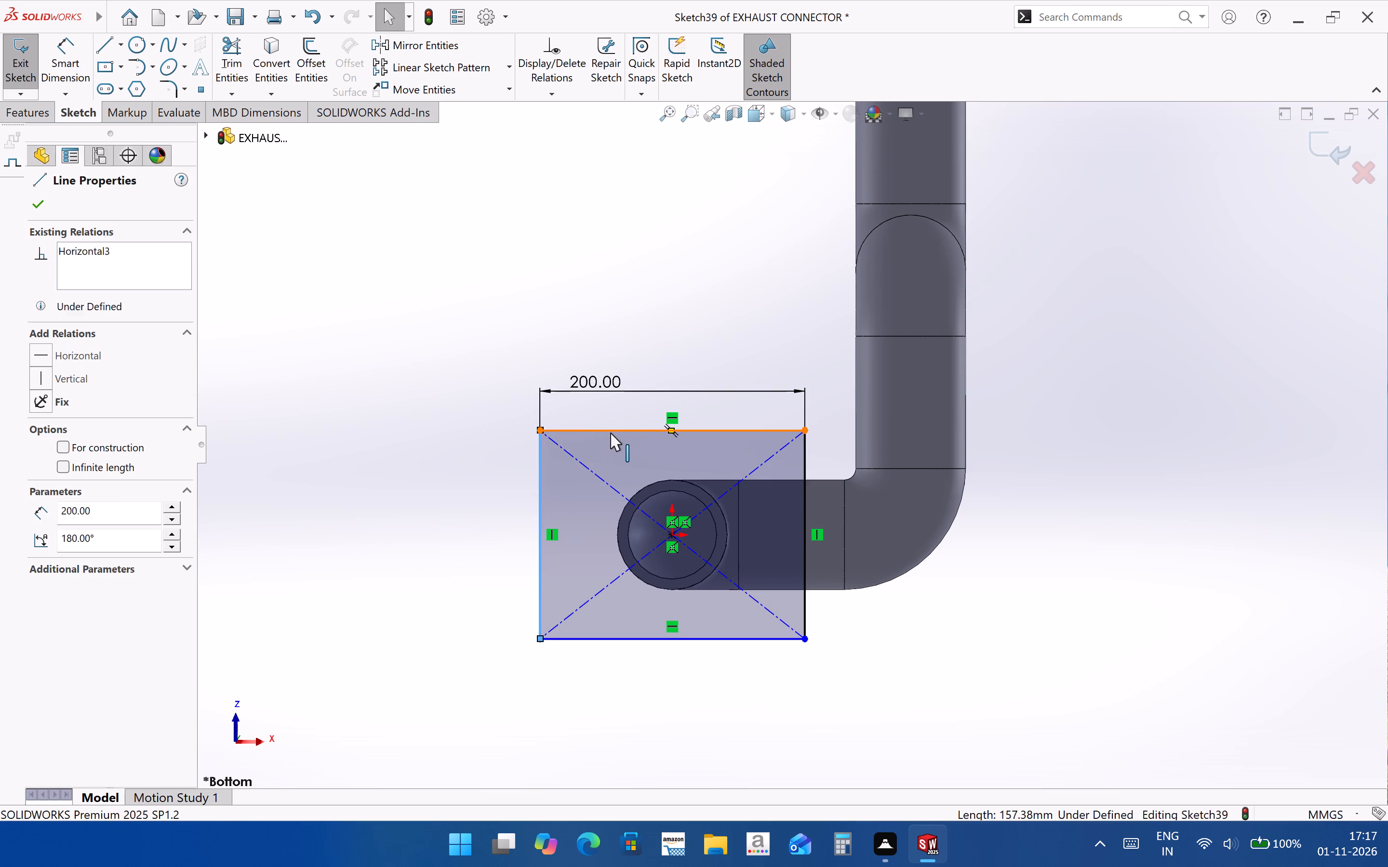
pyautogui.click(745, 382)
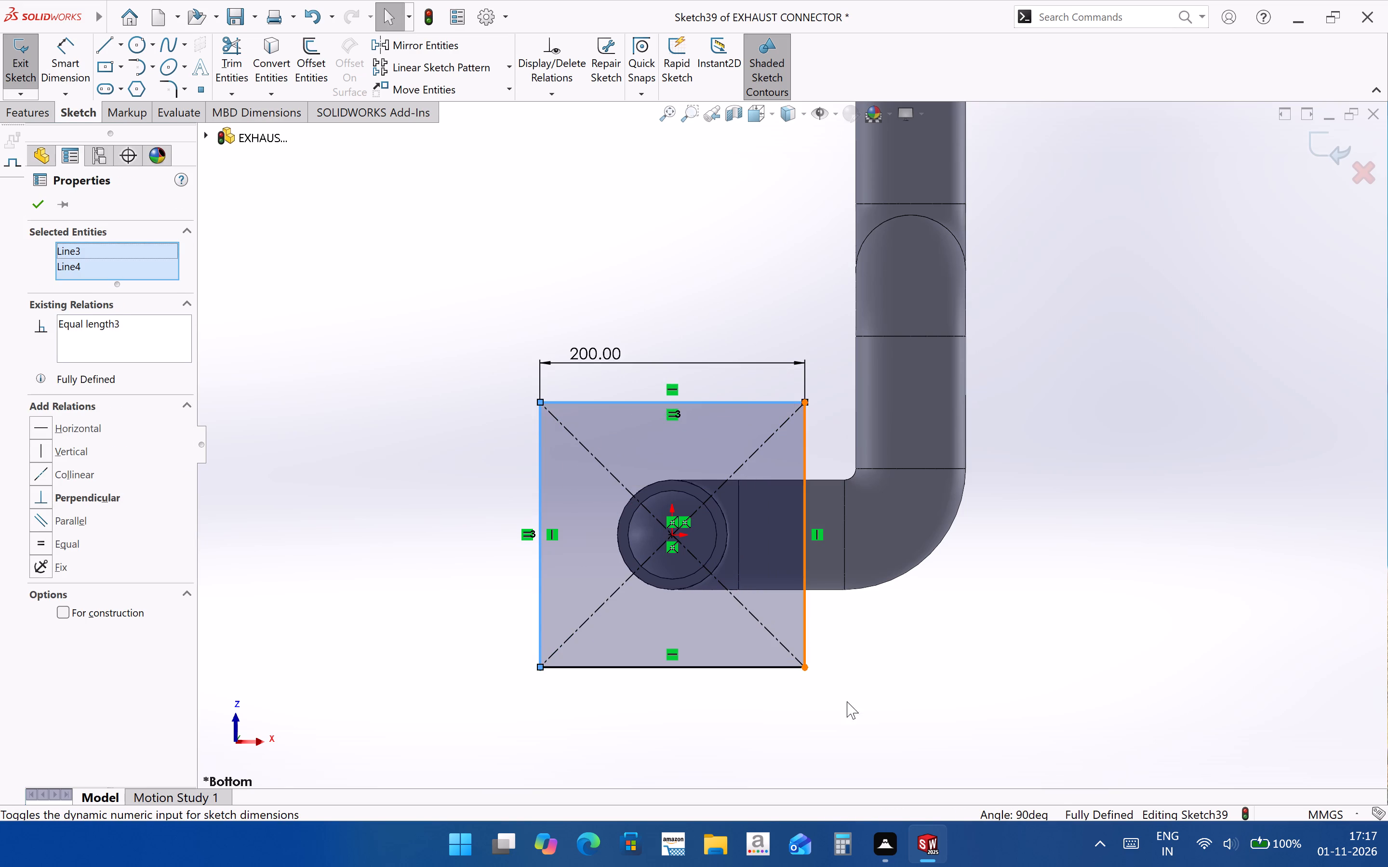
pyautogui.click(922, 709)
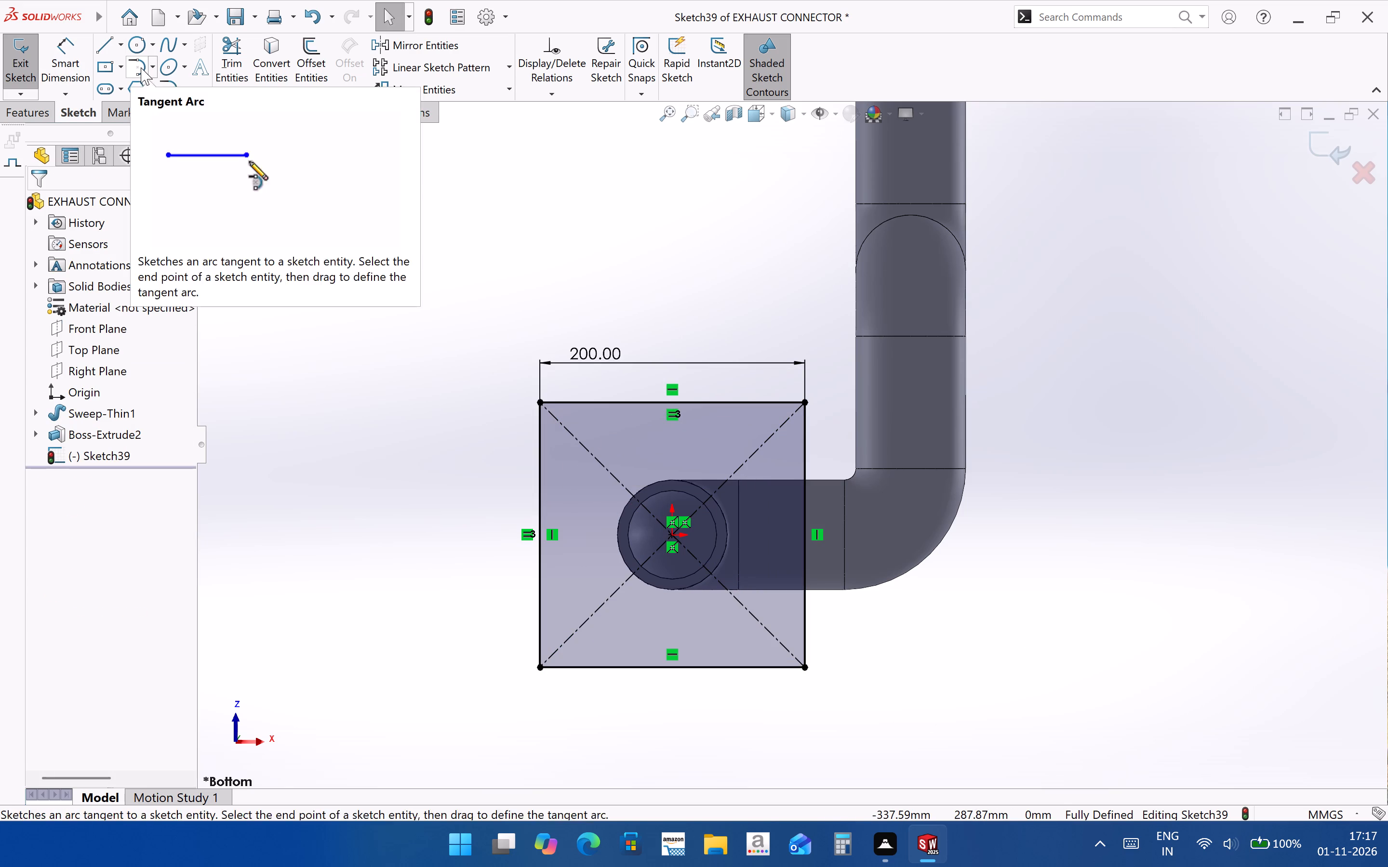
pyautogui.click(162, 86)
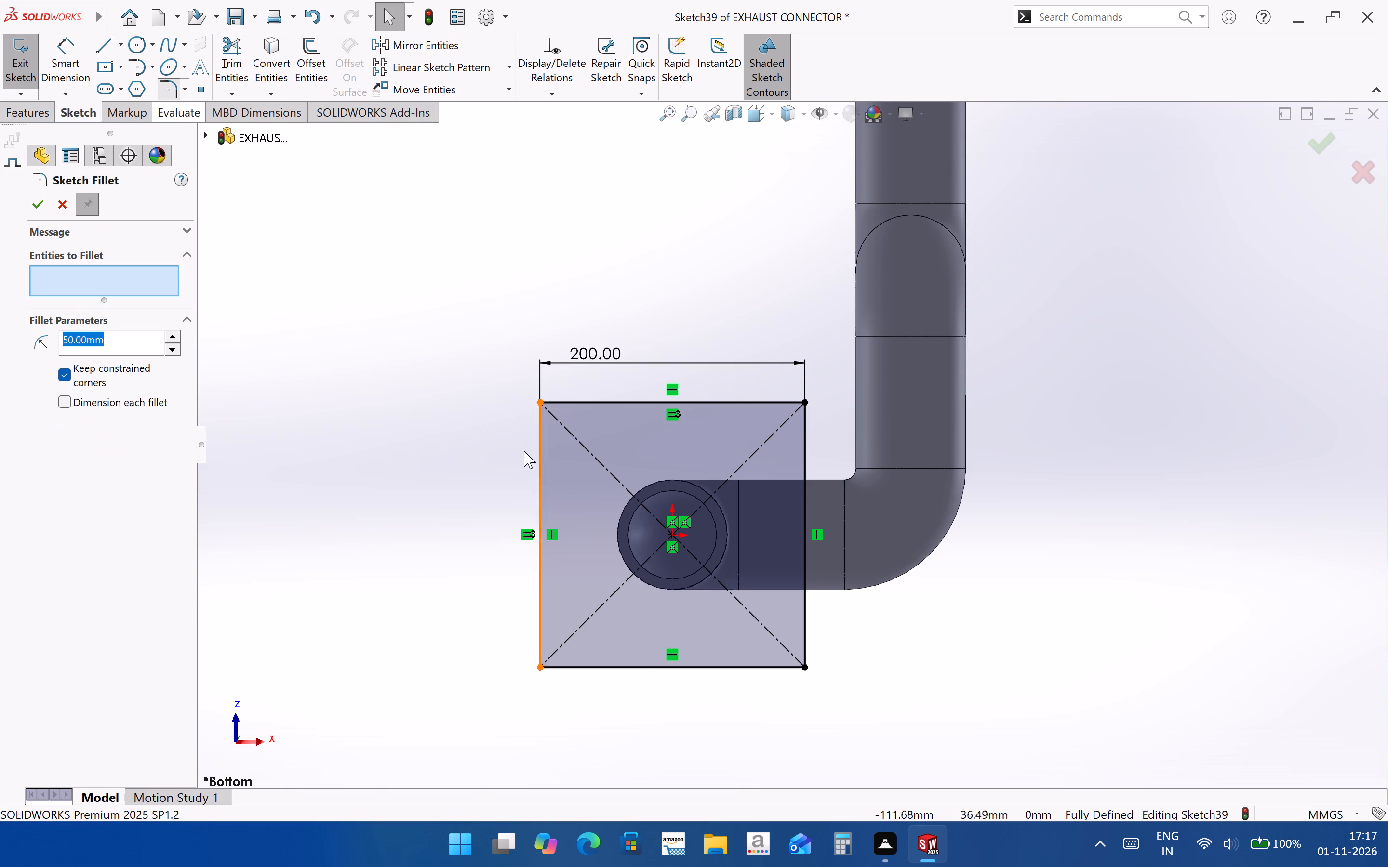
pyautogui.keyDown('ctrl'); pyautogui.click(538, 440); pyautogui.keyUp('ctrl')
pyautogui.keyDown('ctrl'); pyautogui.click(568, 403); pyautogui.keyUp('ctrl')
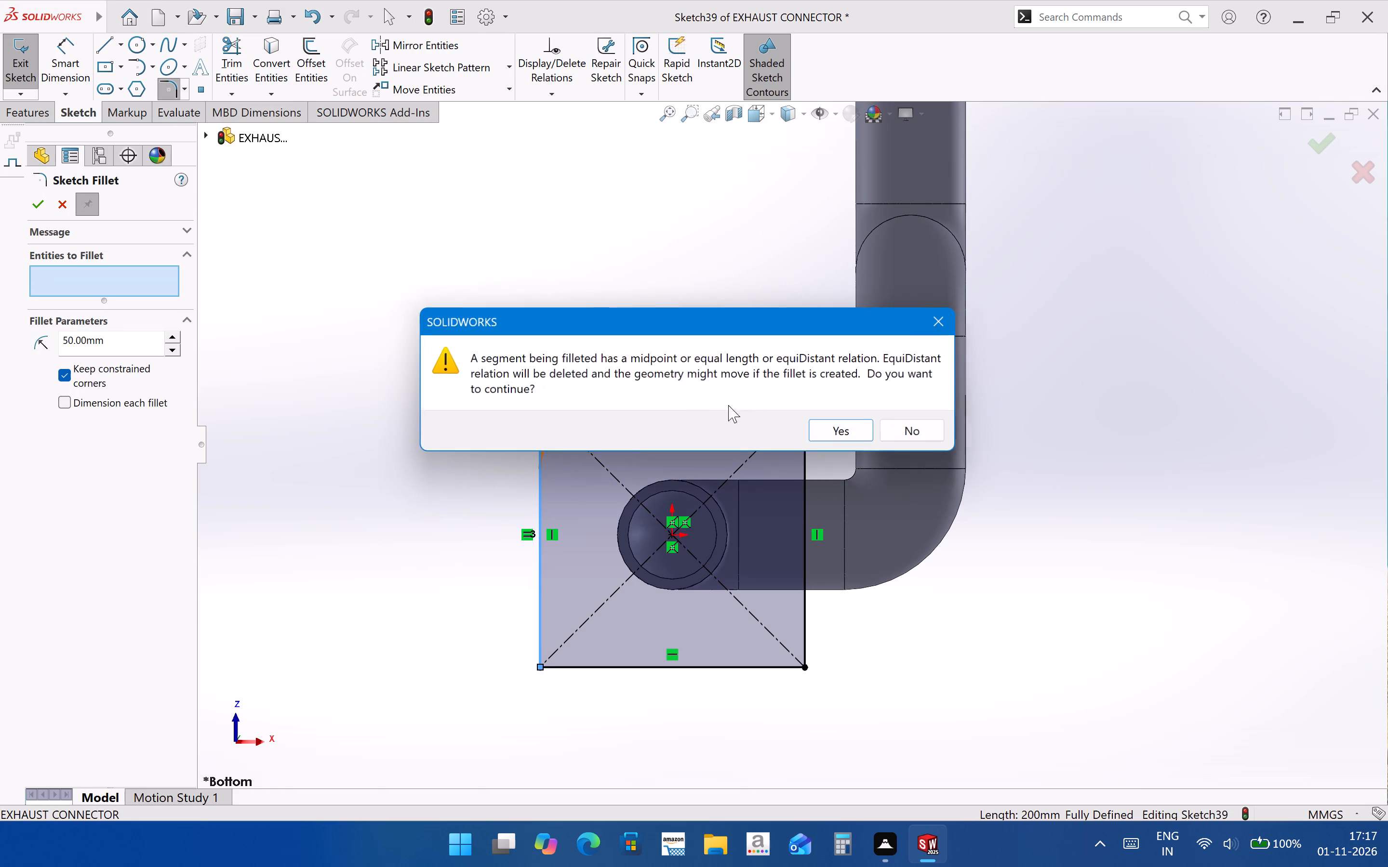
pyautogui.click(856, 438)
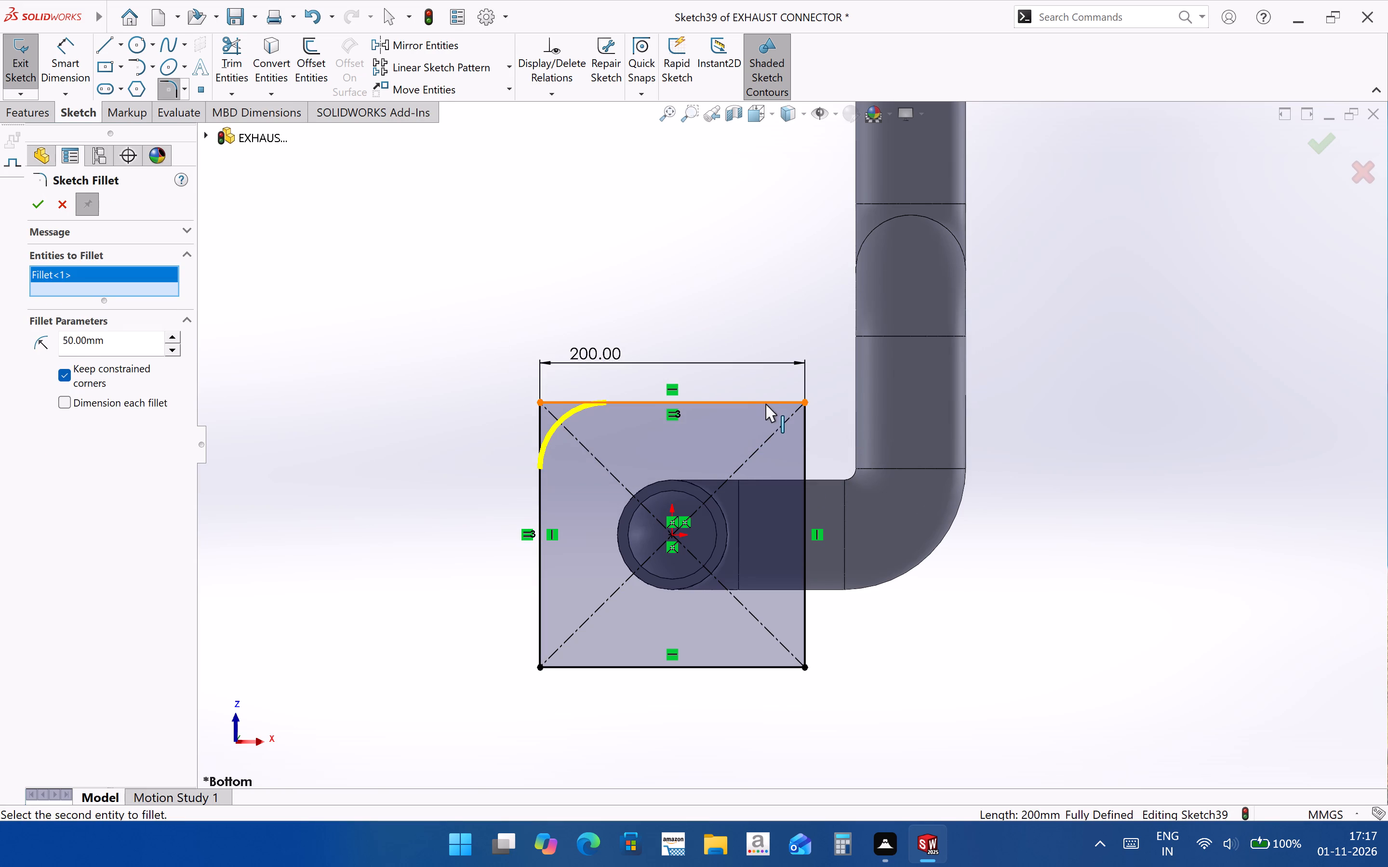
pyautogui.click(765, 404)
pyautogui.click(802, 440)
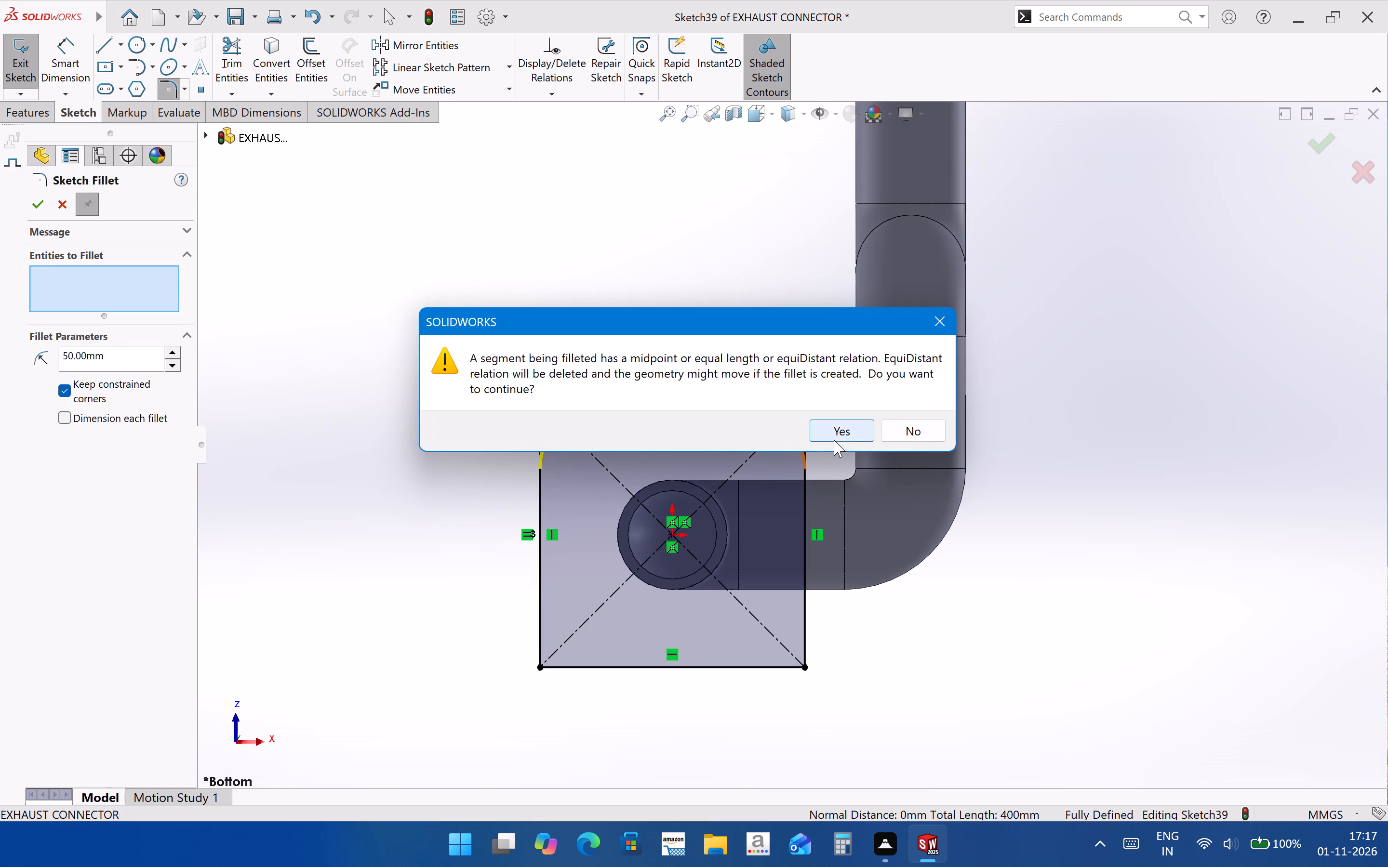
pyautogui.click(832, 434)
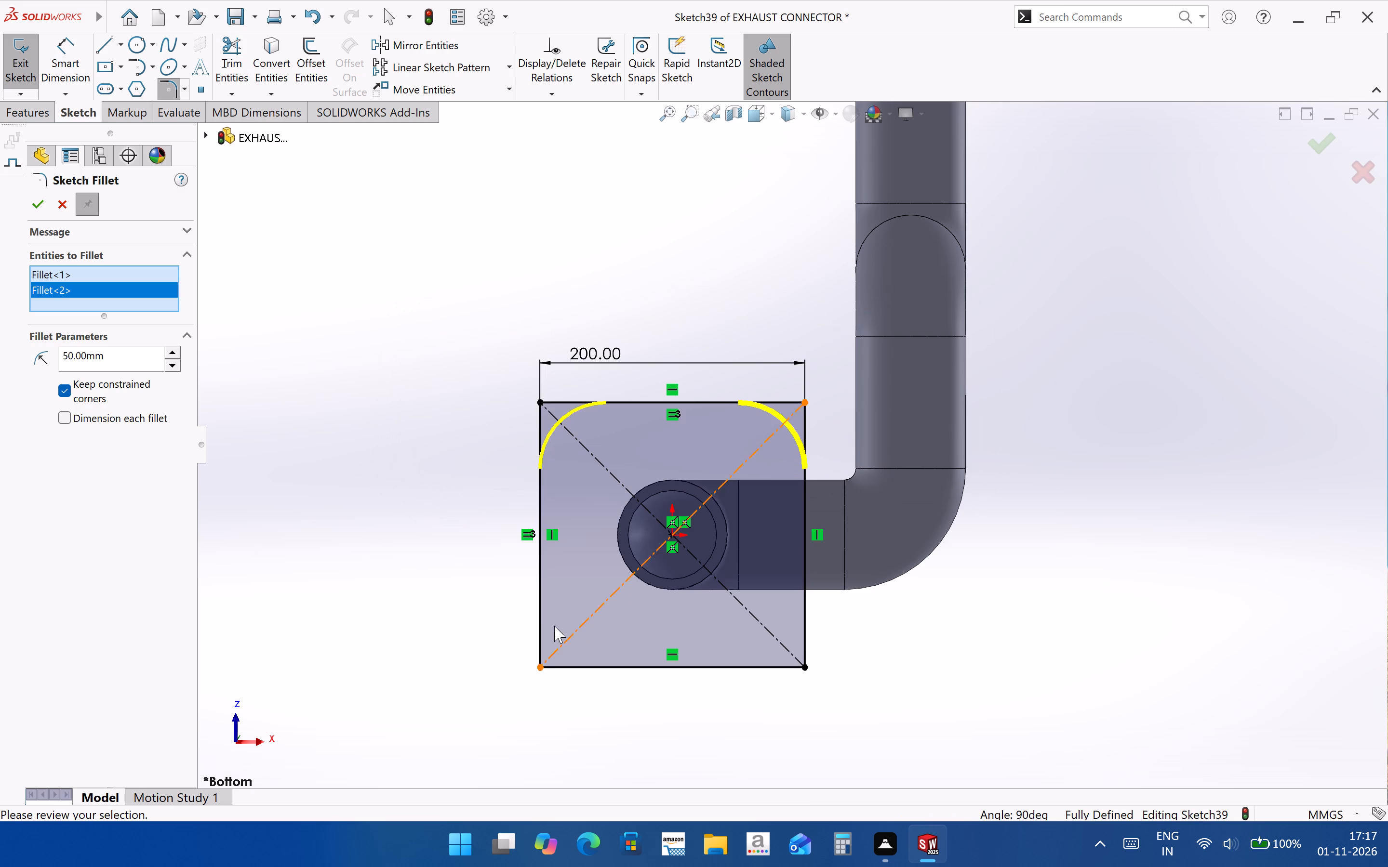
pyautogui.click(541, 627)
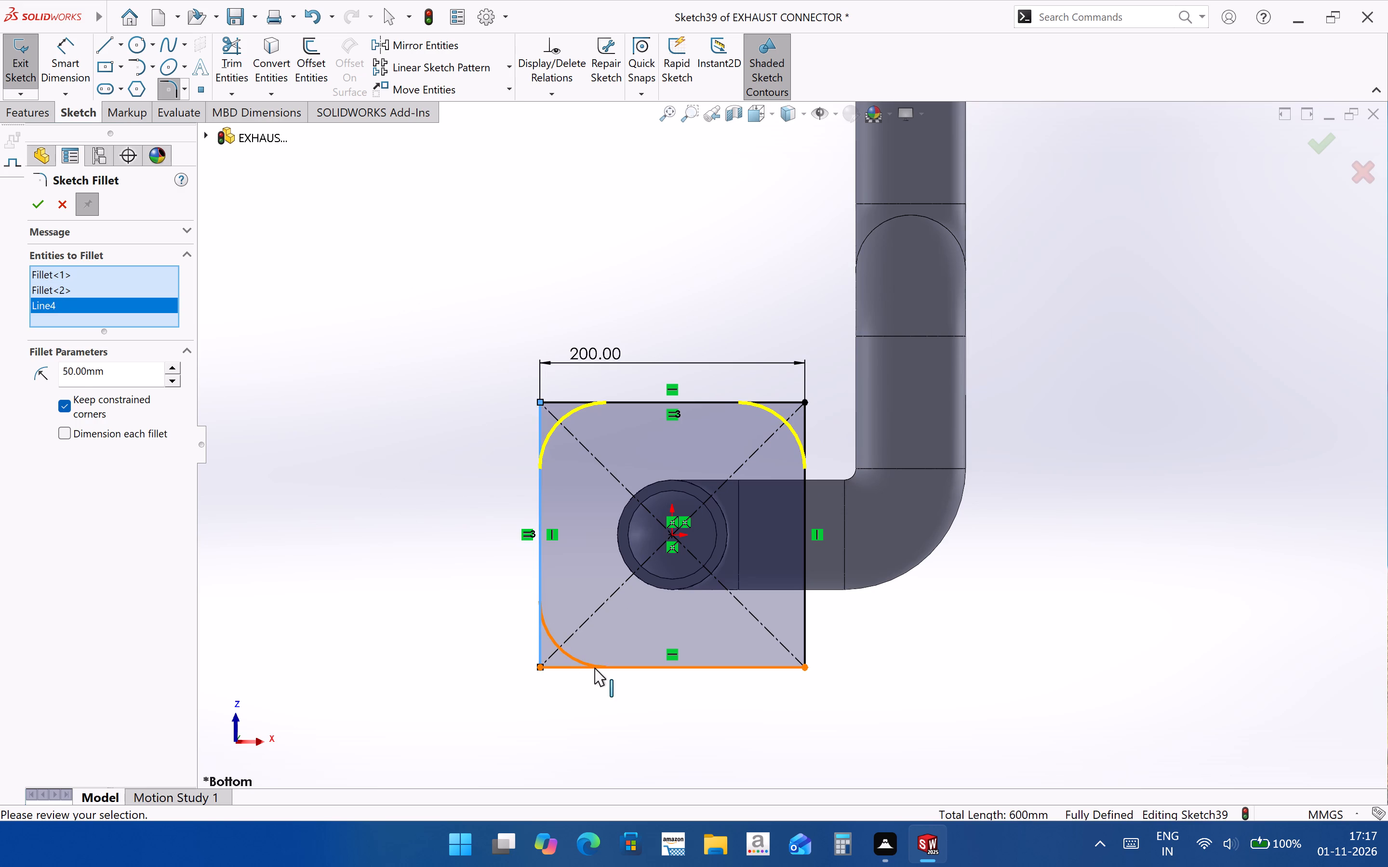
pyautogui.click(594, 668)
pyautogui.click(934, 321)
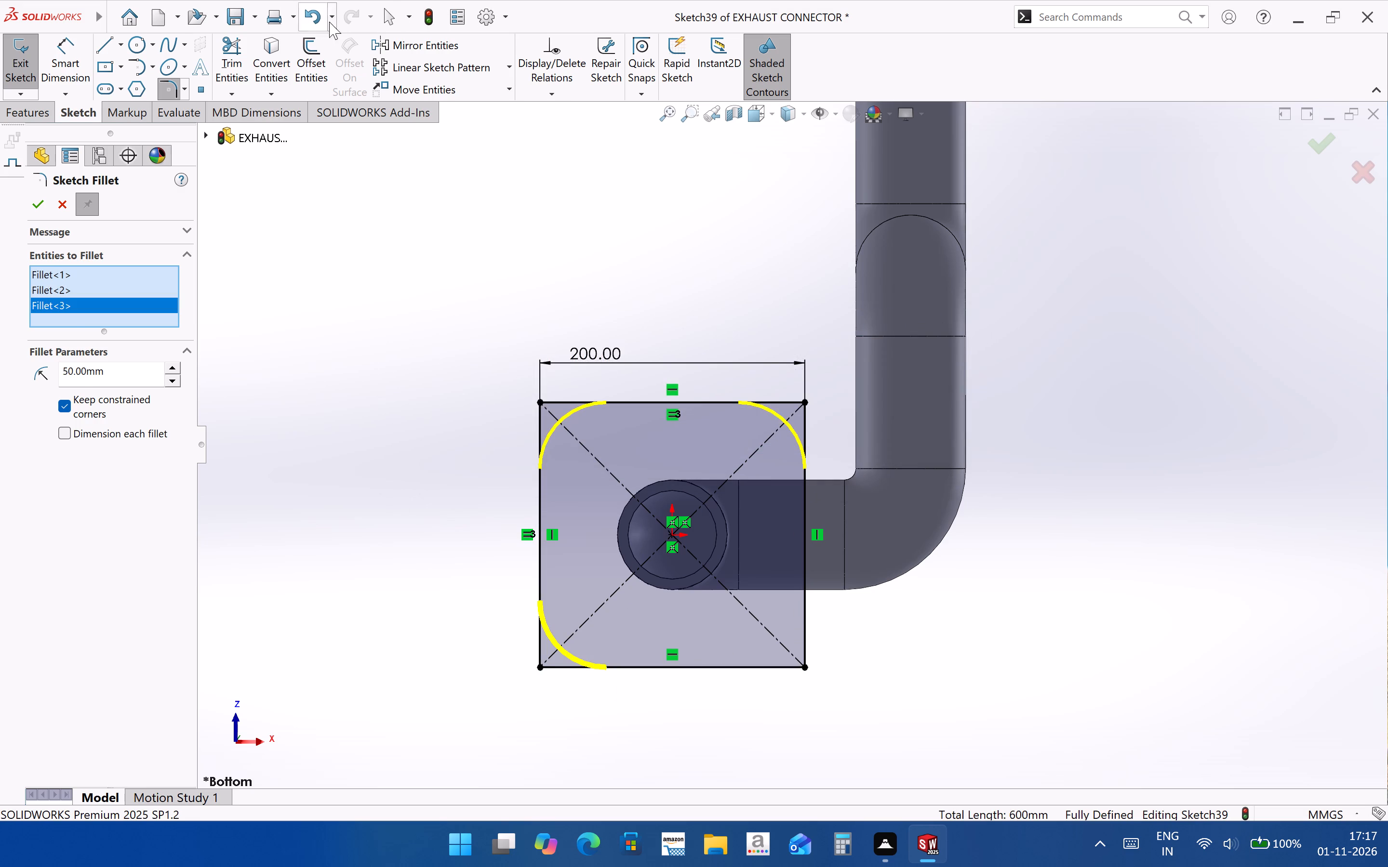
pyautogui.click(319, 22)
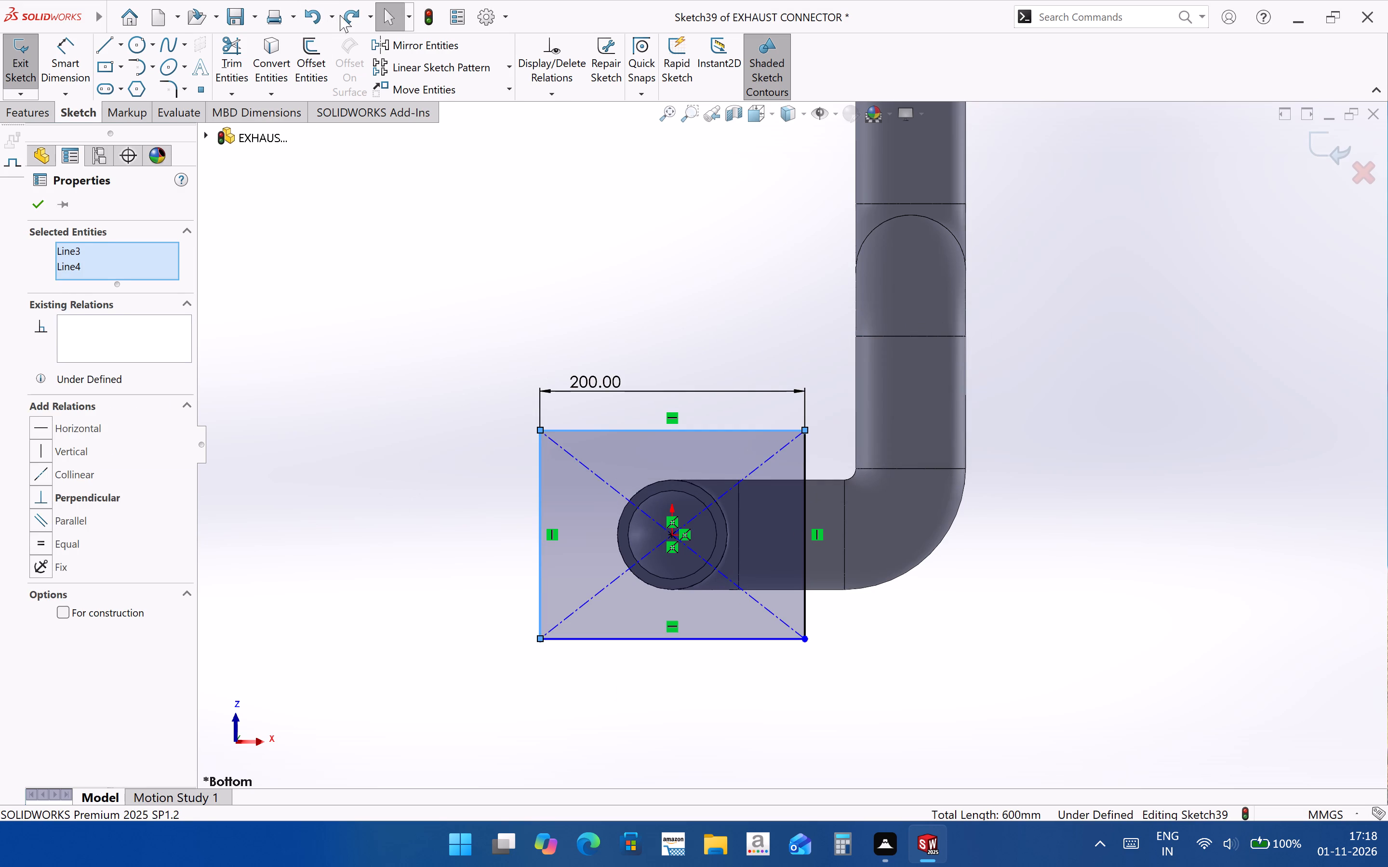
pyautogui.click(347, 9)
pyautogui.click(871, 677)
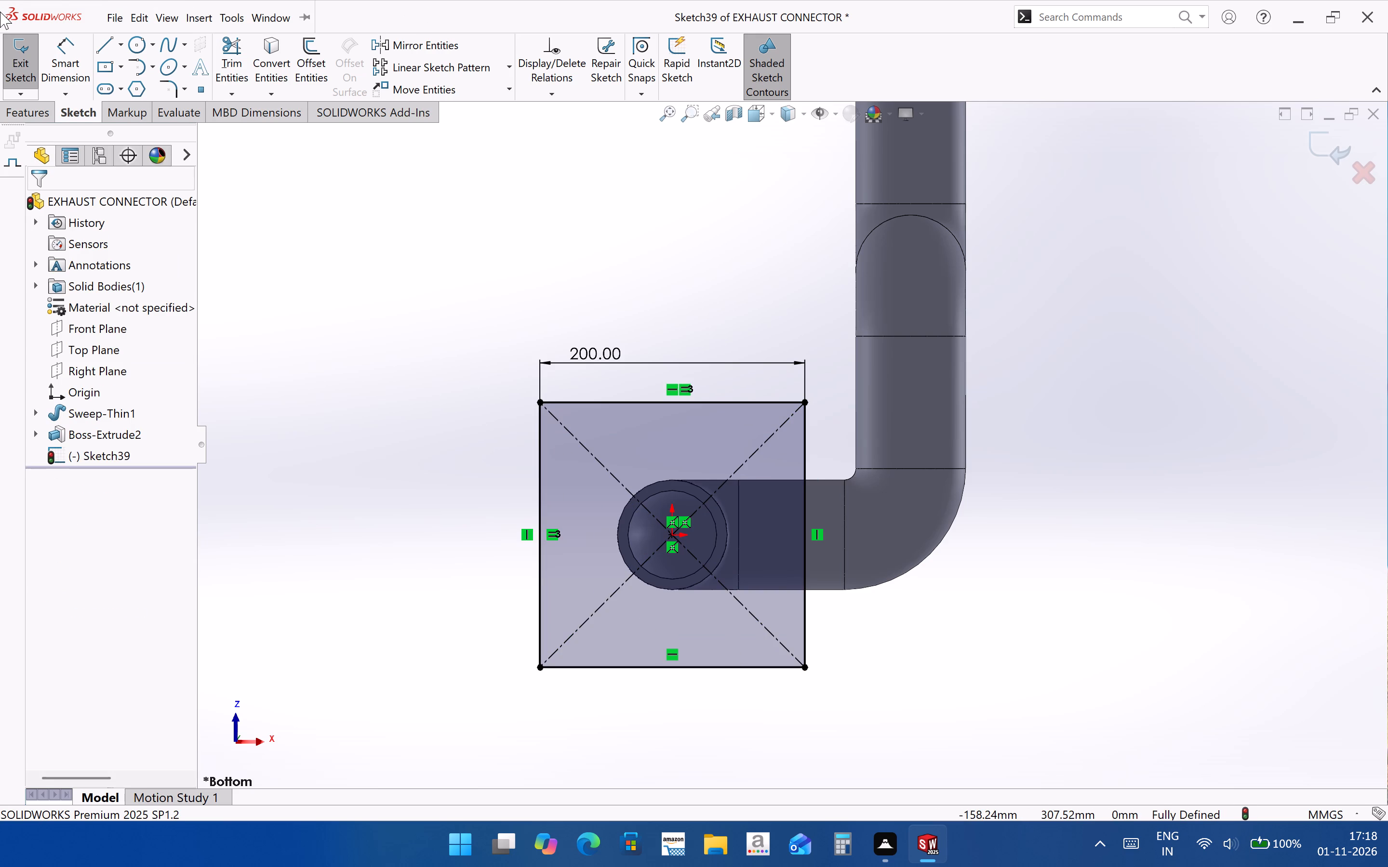
# Round all four corners of the 200 mm square with 30 mm sketch fillets, accepting removal of the equal-length relation.
pyautogui.click(165, 88)
pyautogui.moveTo(136, 338); pyautogui.dragTo(54, 342)
pyautogui.press('BackSpace')
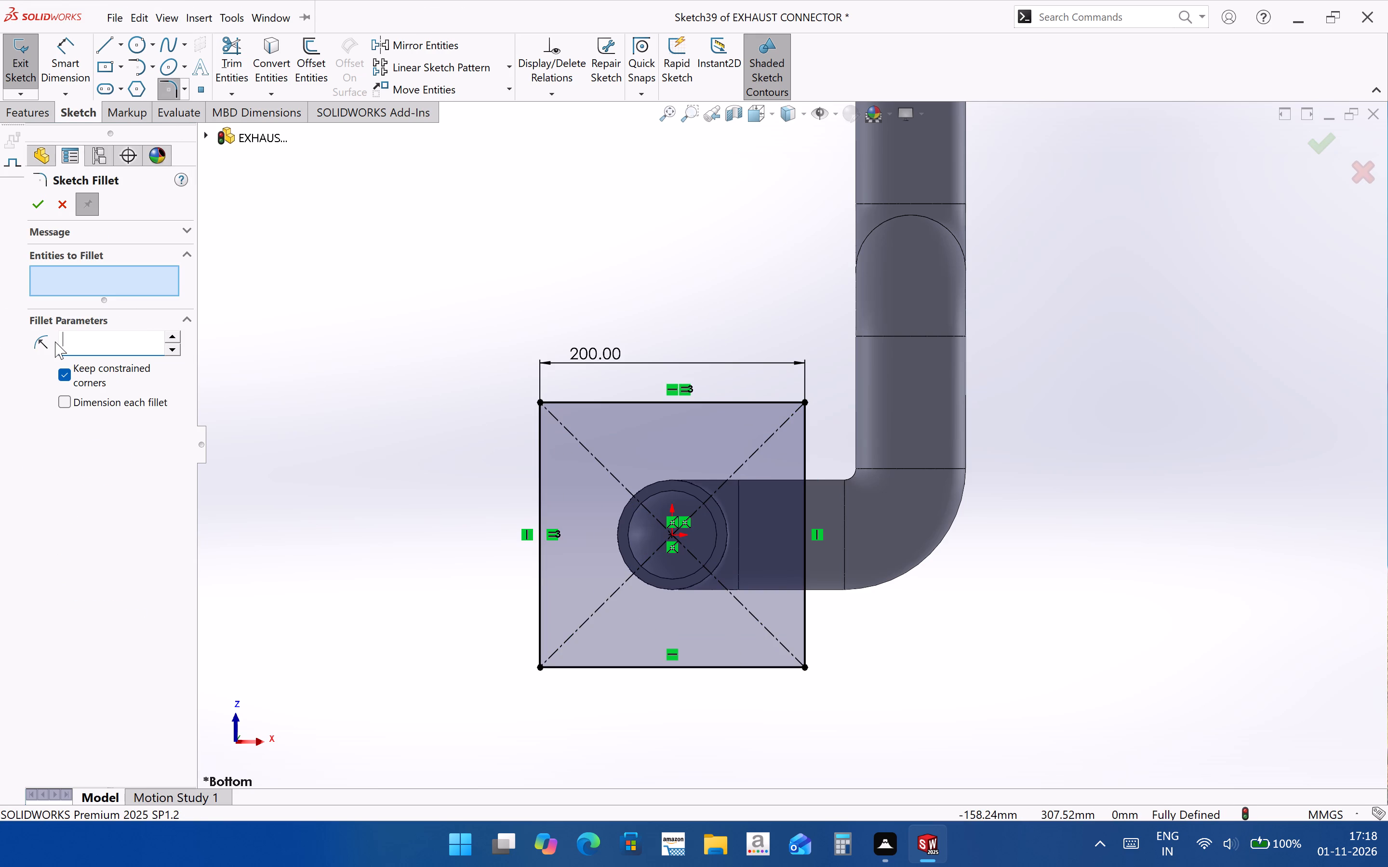
pyautogui.press('3')
pyautogui.press('0')
pyautogui.press('Return')
pyautogui.click(540, 430)
pyautogui.click(566, 403)
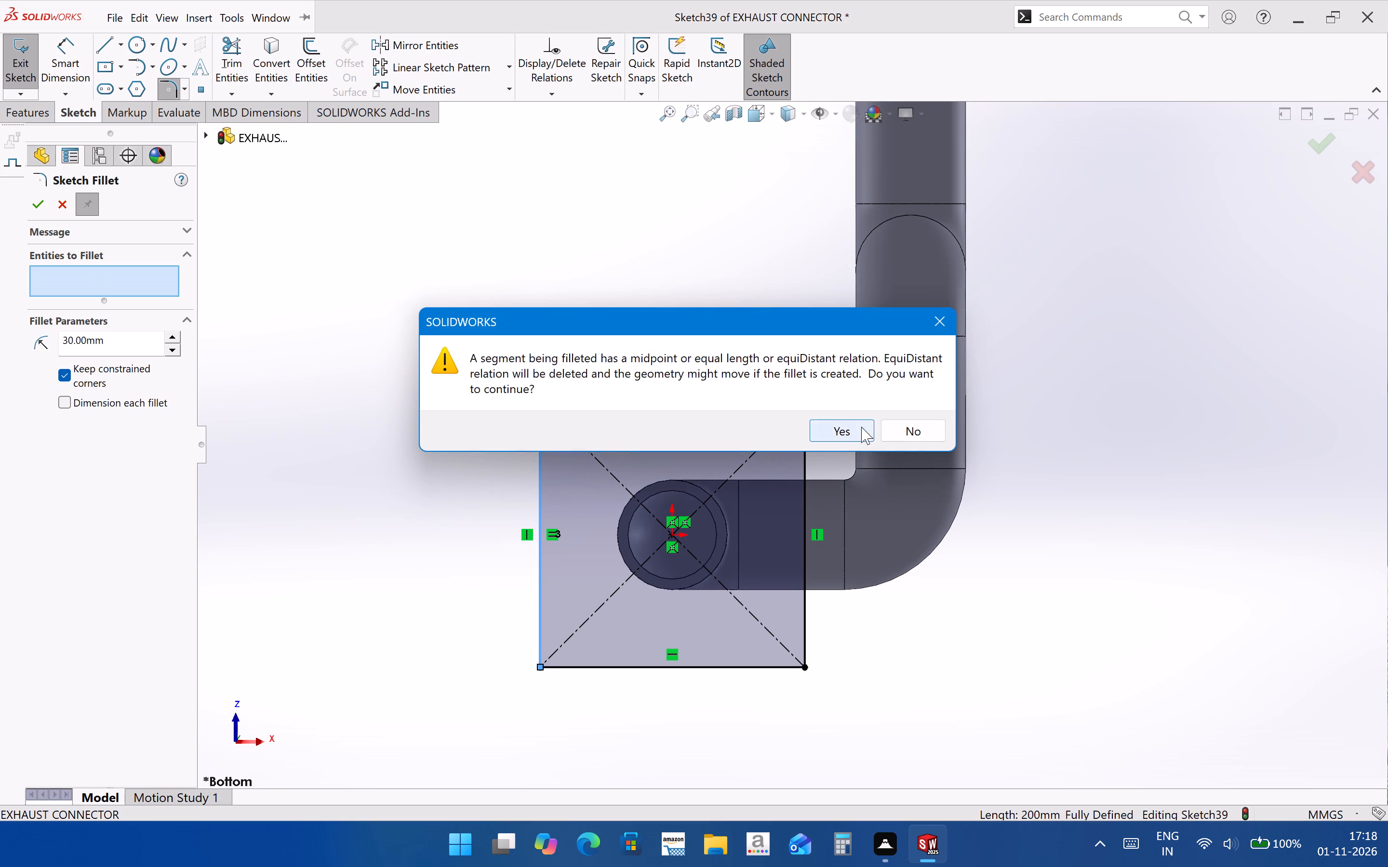
pyautogui.click(861, 427)
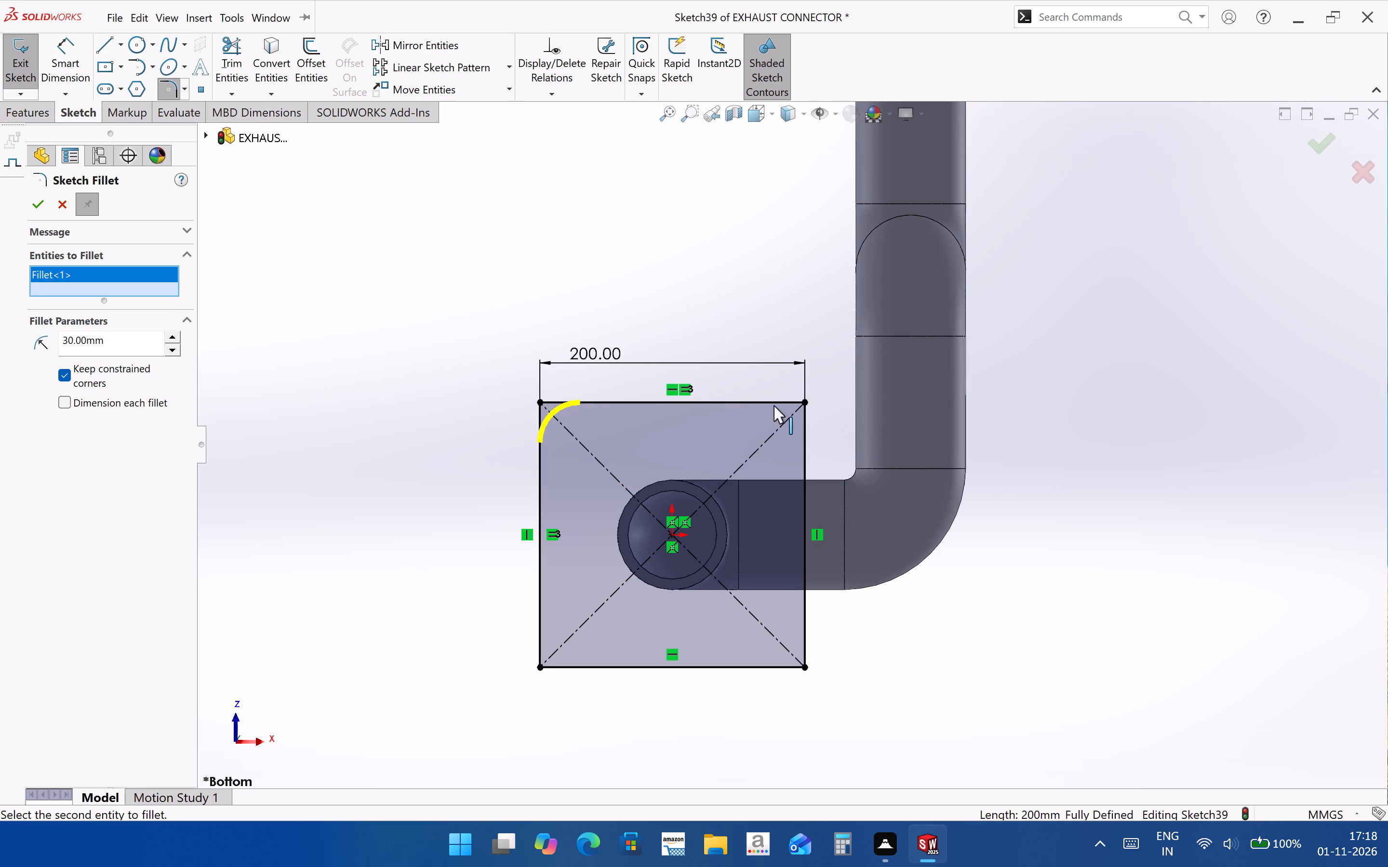
pyautogui.click(775, 404)
pyautogui.click(803, 433)
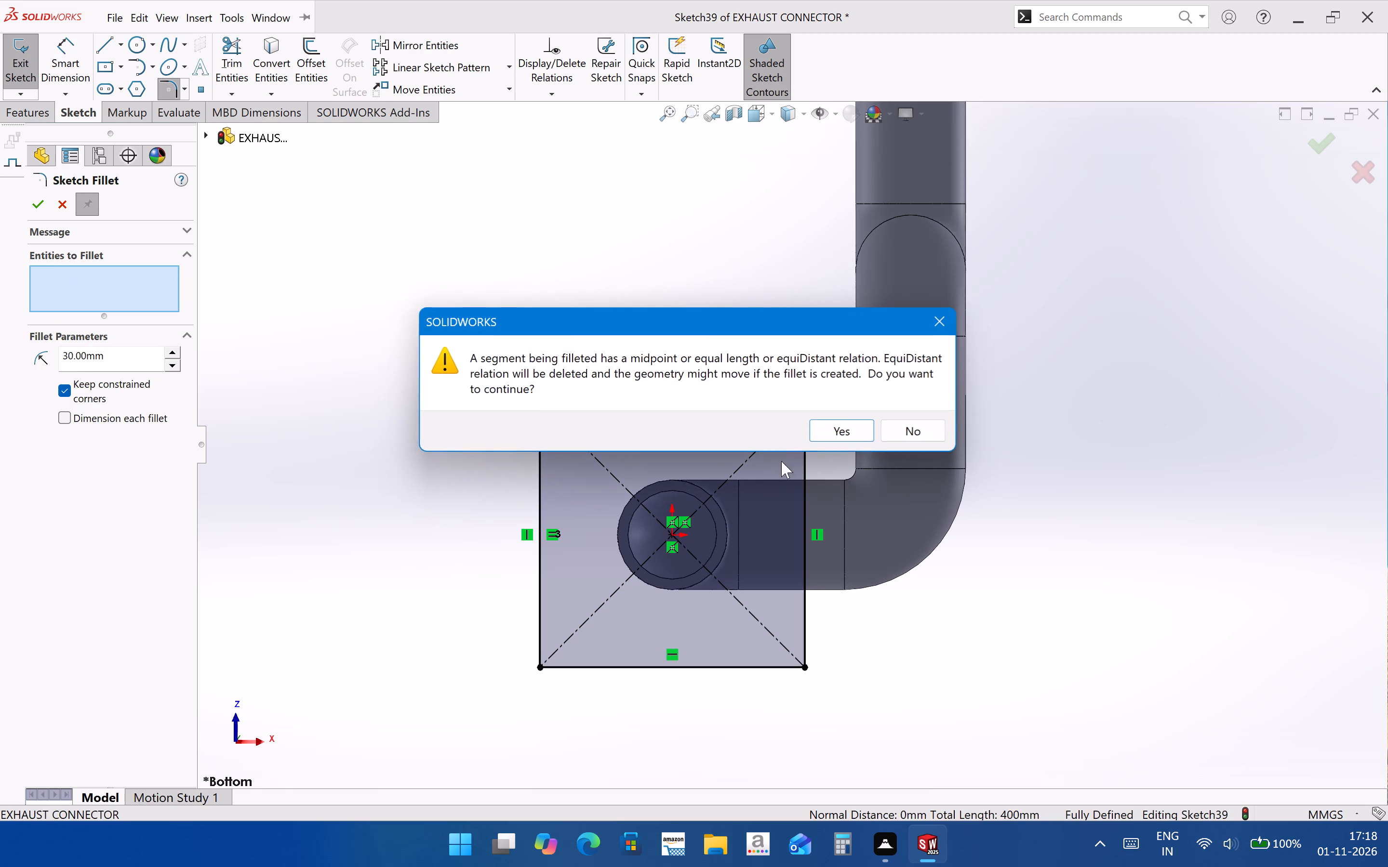
pyautogui.click(848, 419)
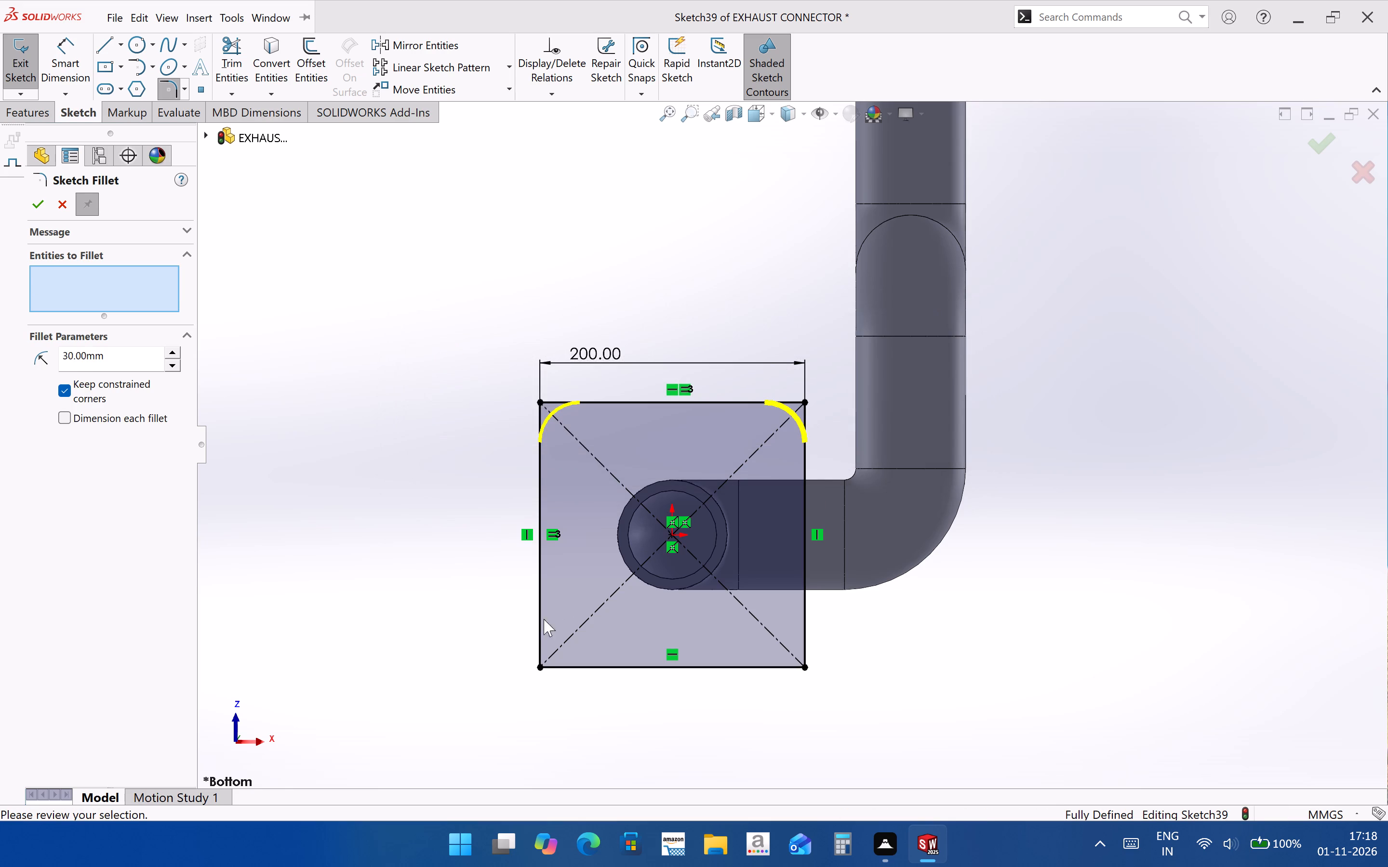
pyautogui.click(538, 630)
pyautogui.click(575, 665)
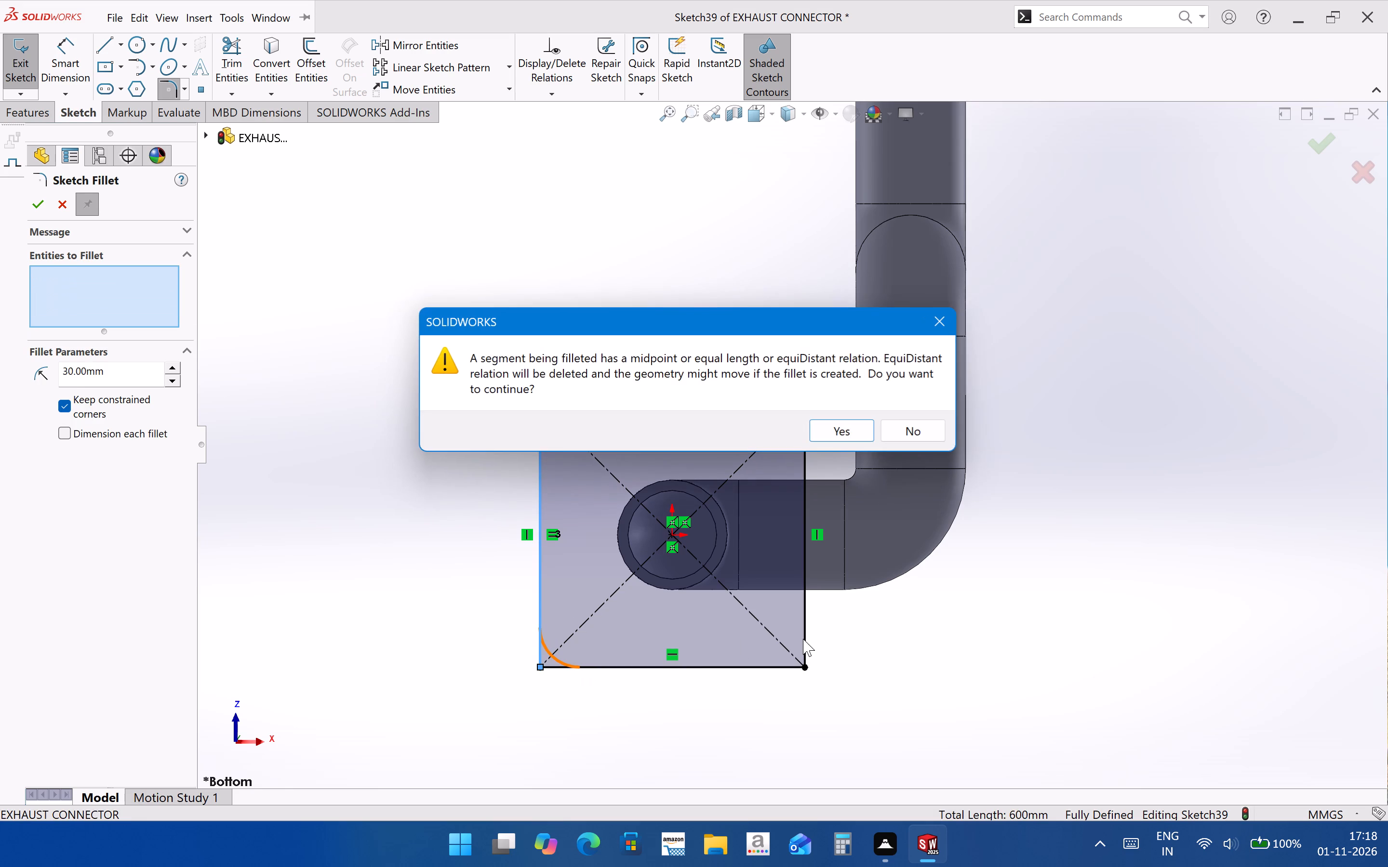
pyautogui.click(841, 441)
pyautogui.click(804, 617)
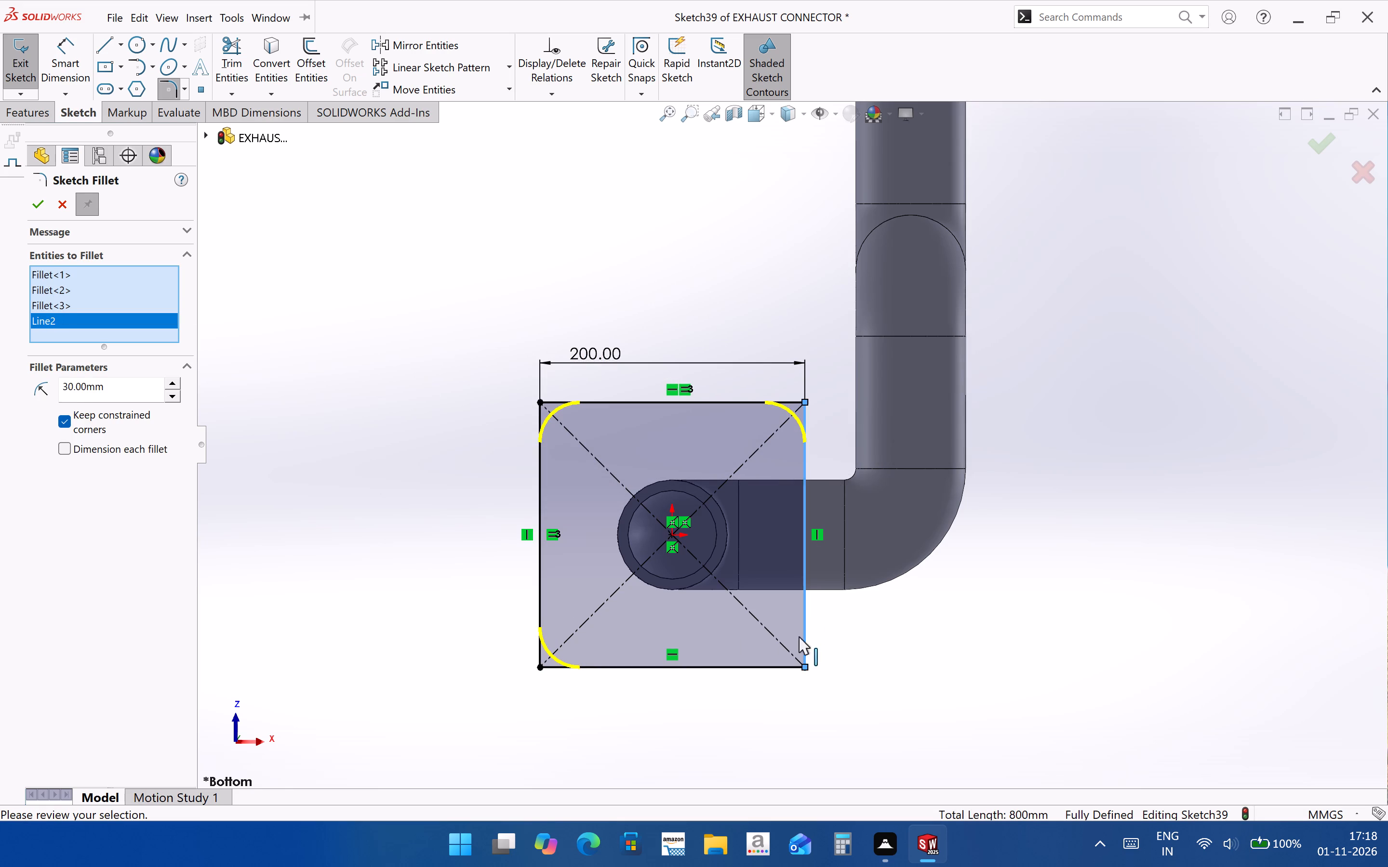
pyautogui.click(773, 667)
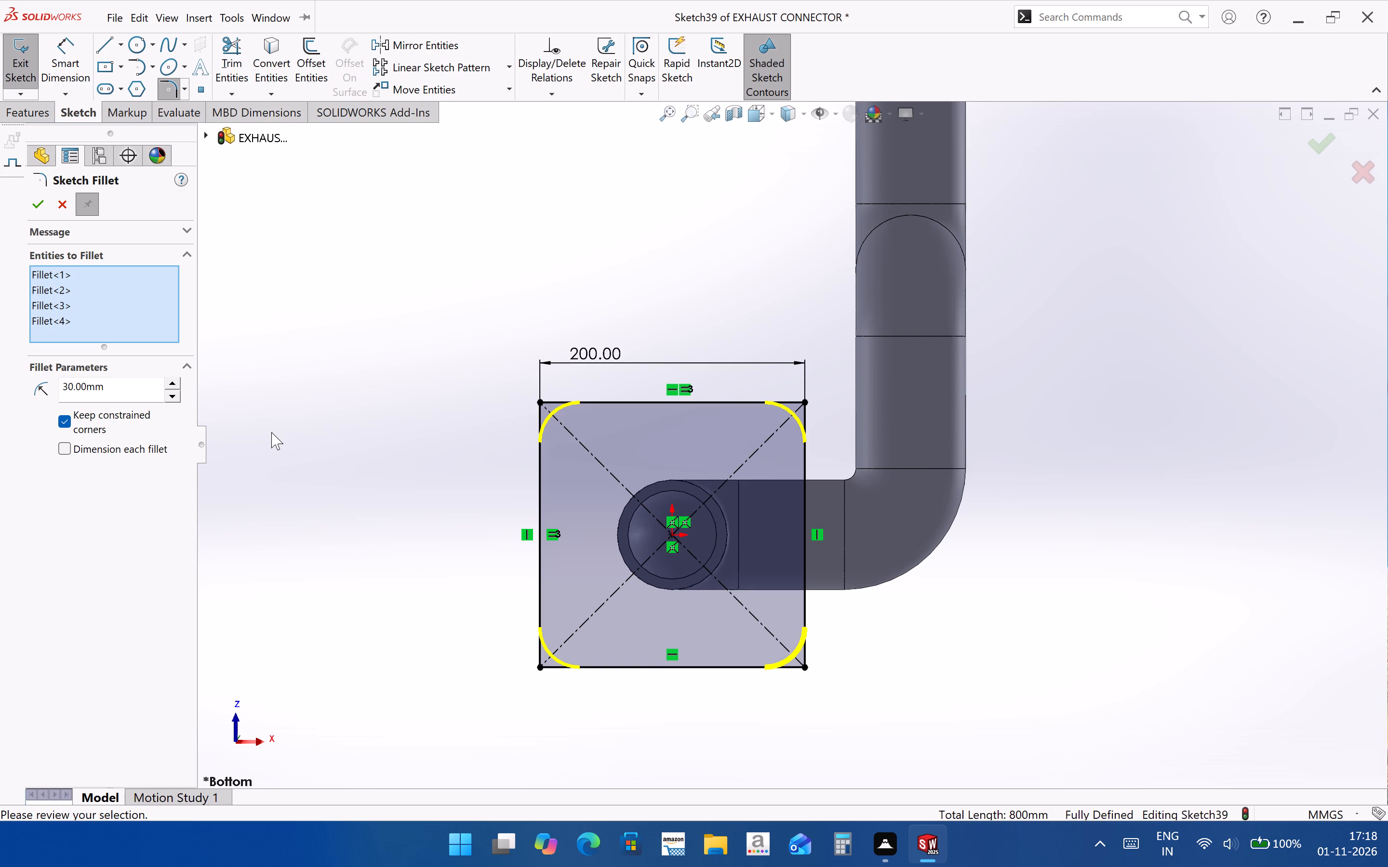
pyautogui.click(36, 204)
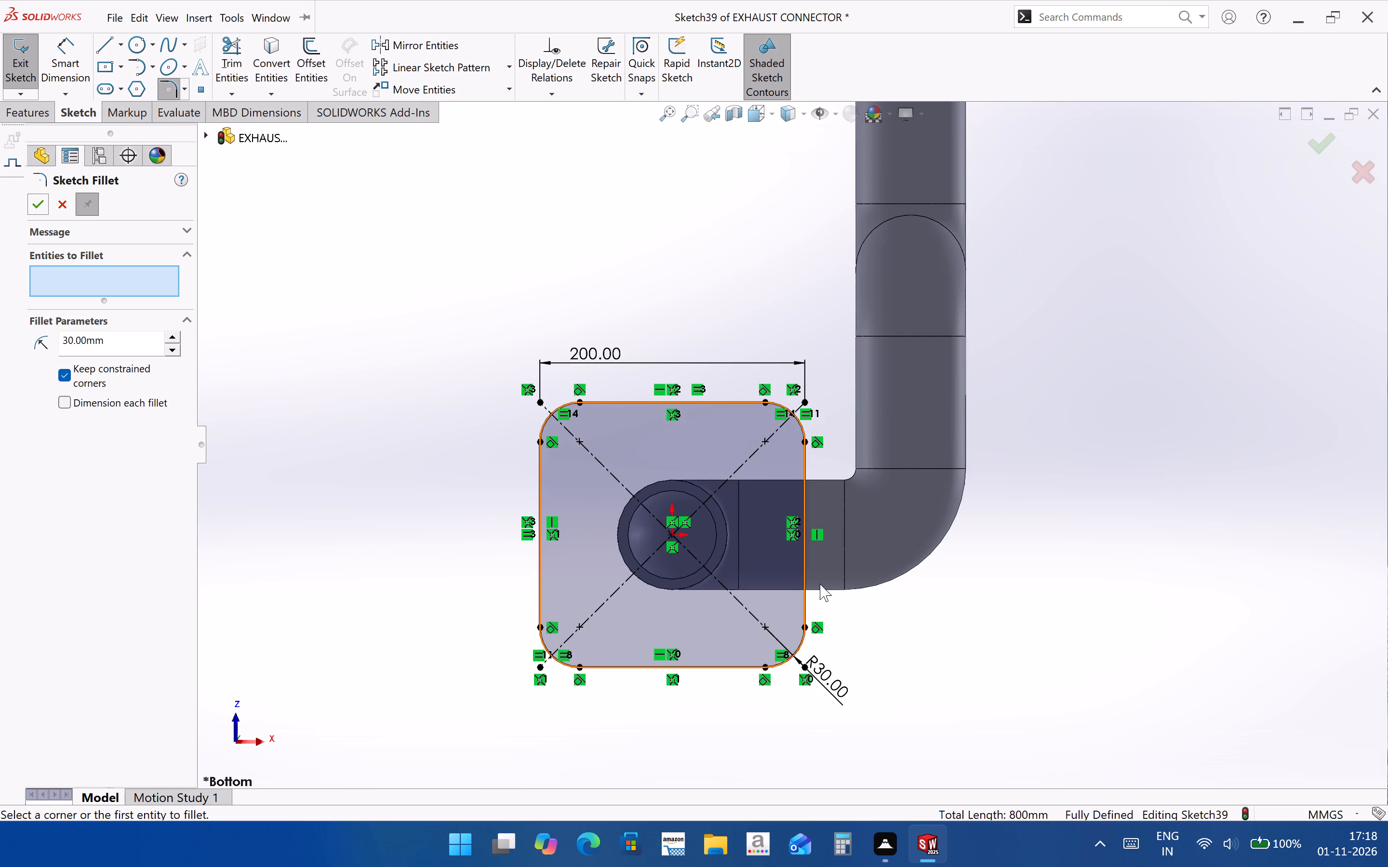
pyautogui.click(41, 207)
# Sketch a circle centred on the upper-left corner arc's centre point and set its diameter to 25 mm.
pyautogui.scroll(-2, 725, 543)
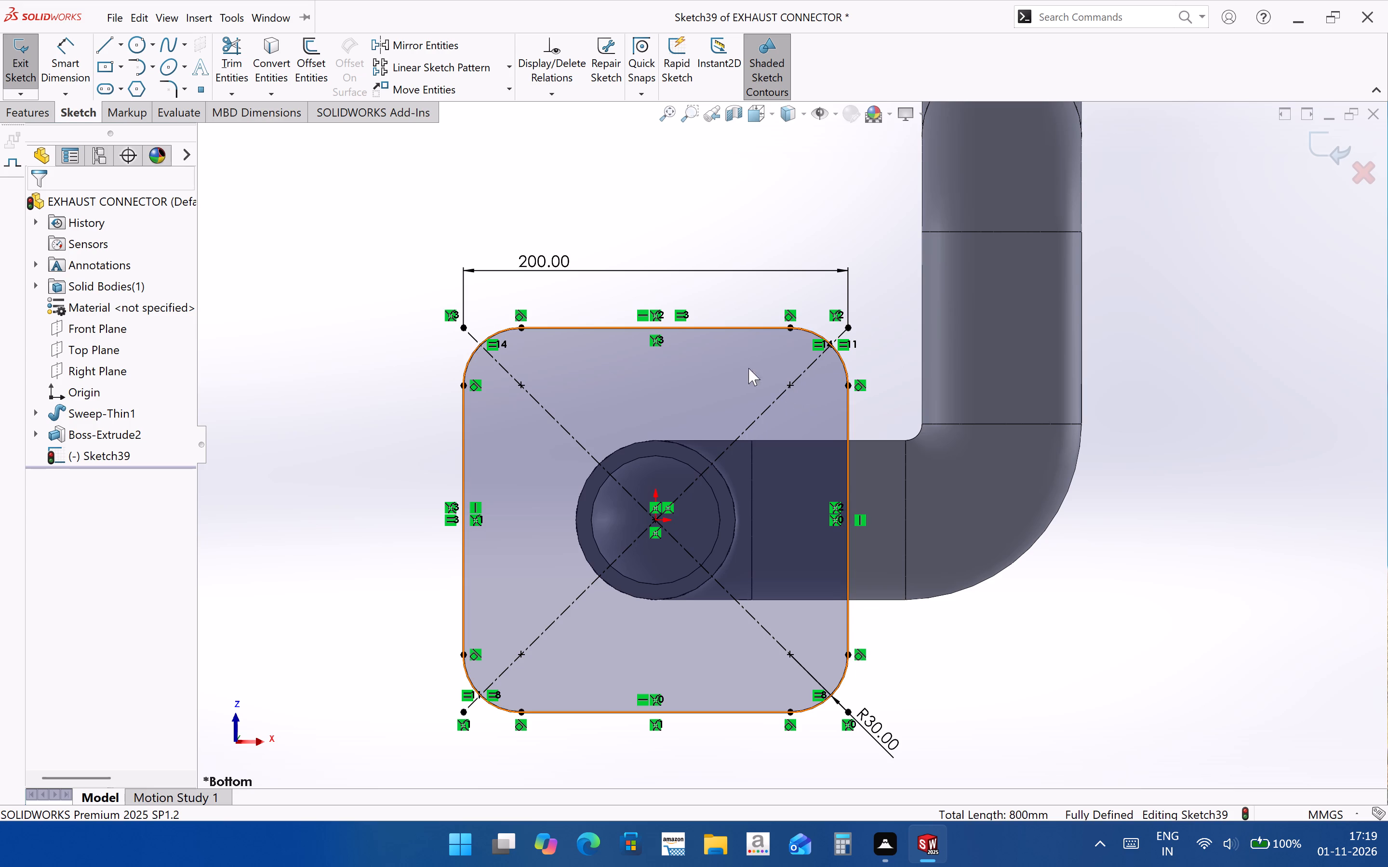
pyautogui.click(143, 40)
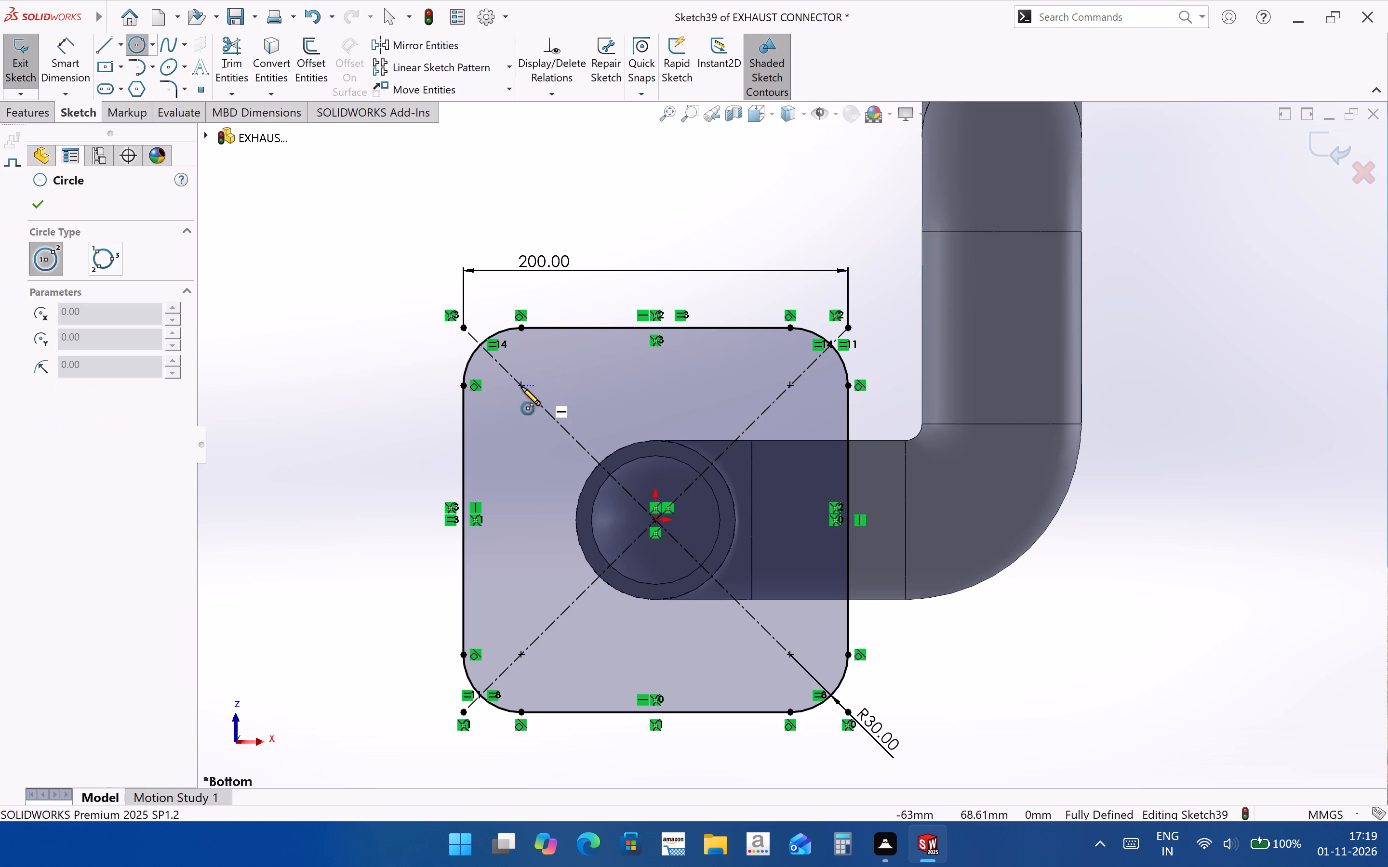
pyautogui.click(520, 385)
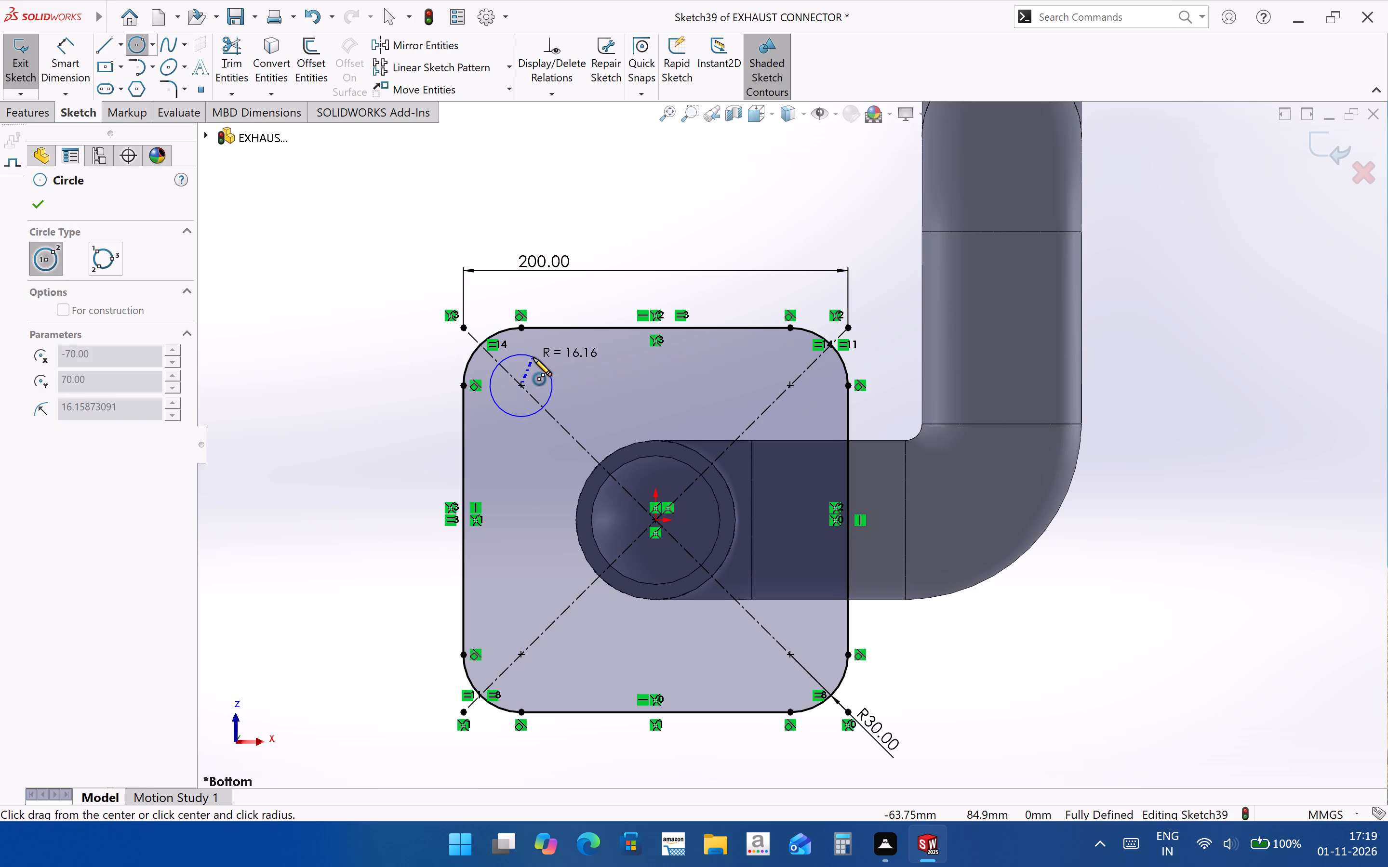
pyautogui.click(533, 357)
pyautogui.click(64, 81)
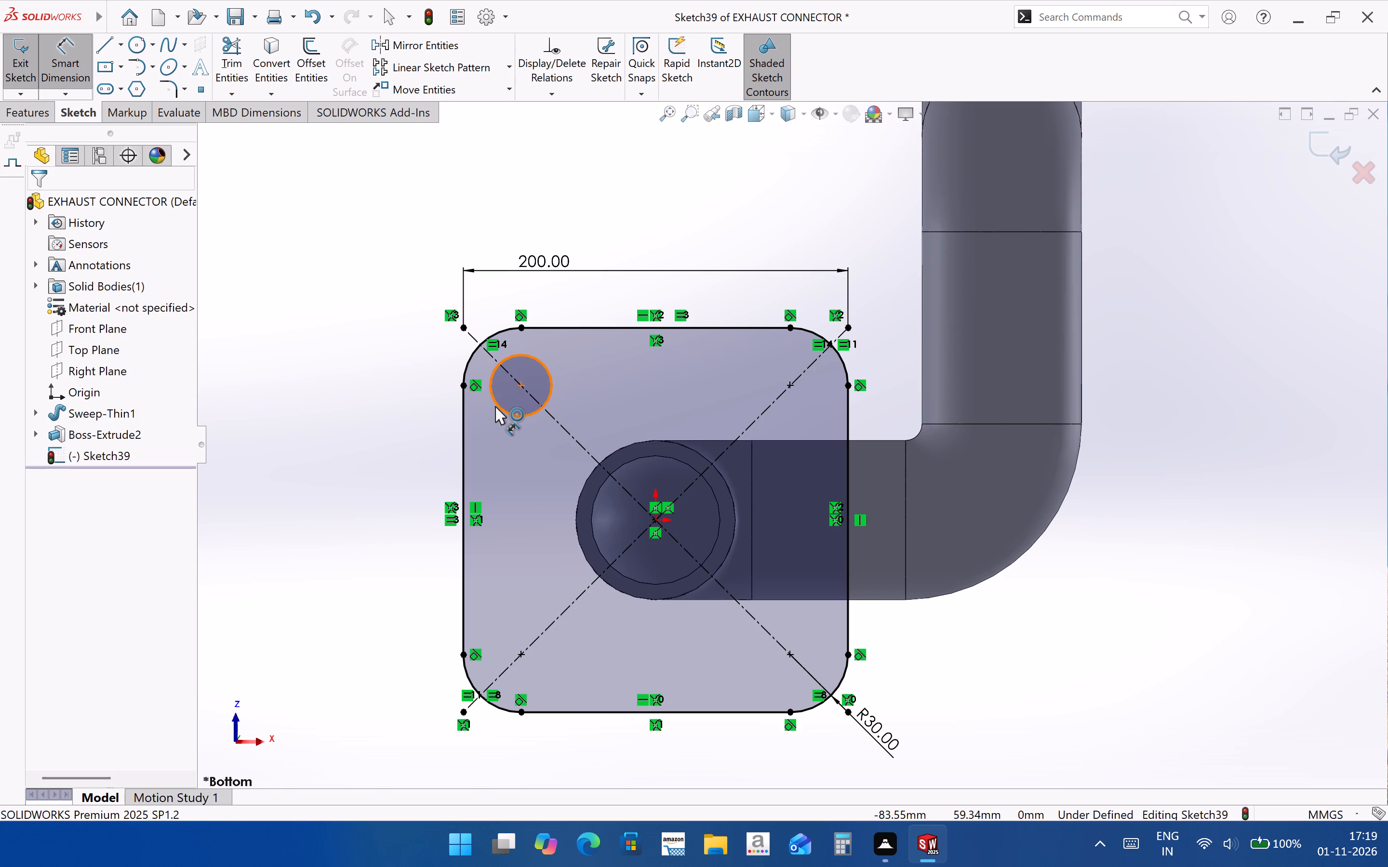
pyautogui.click(550, 381)
pyautogui.click(572, 372)
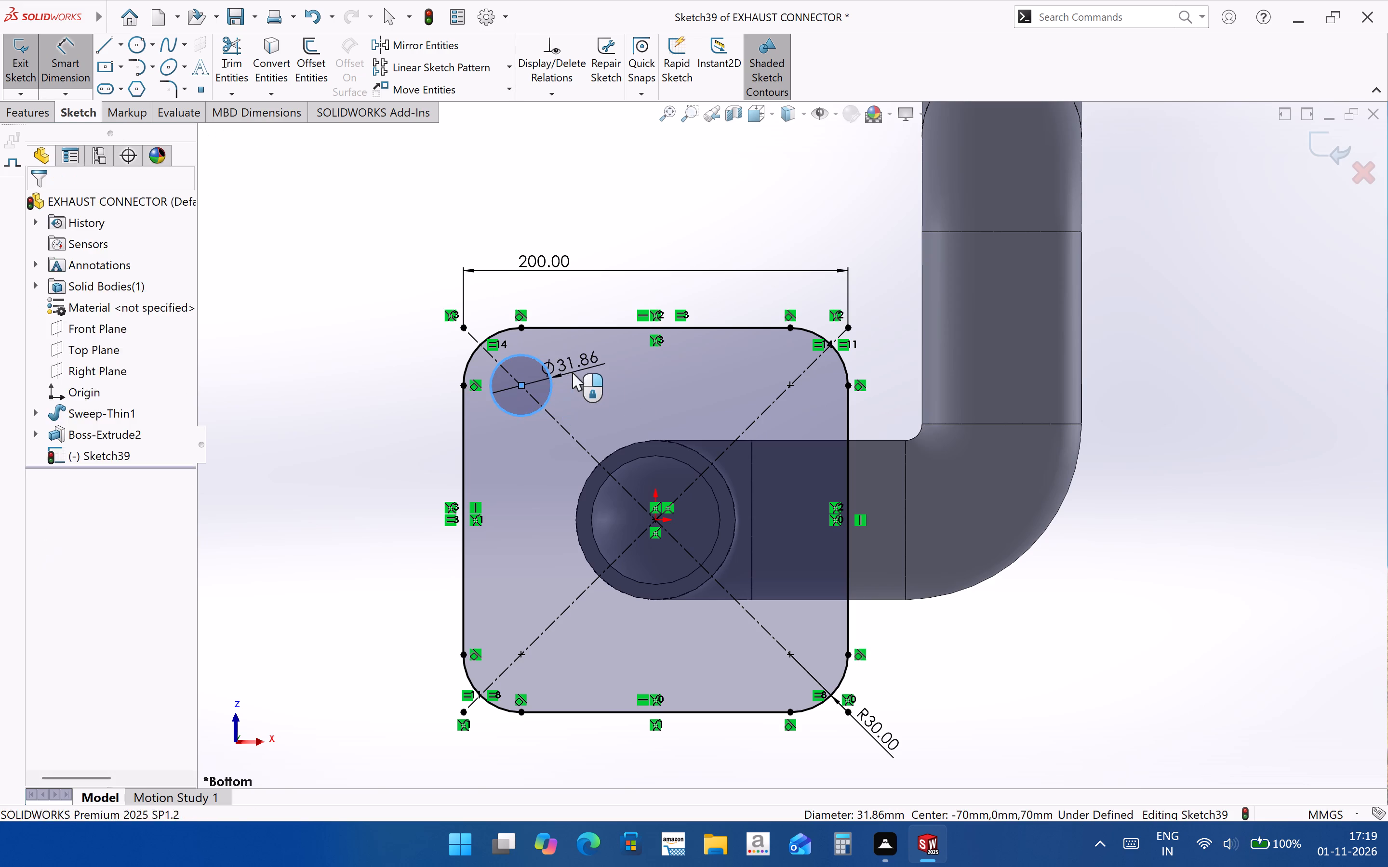
pyautogui.write('25')
pyautogui.press('Return')
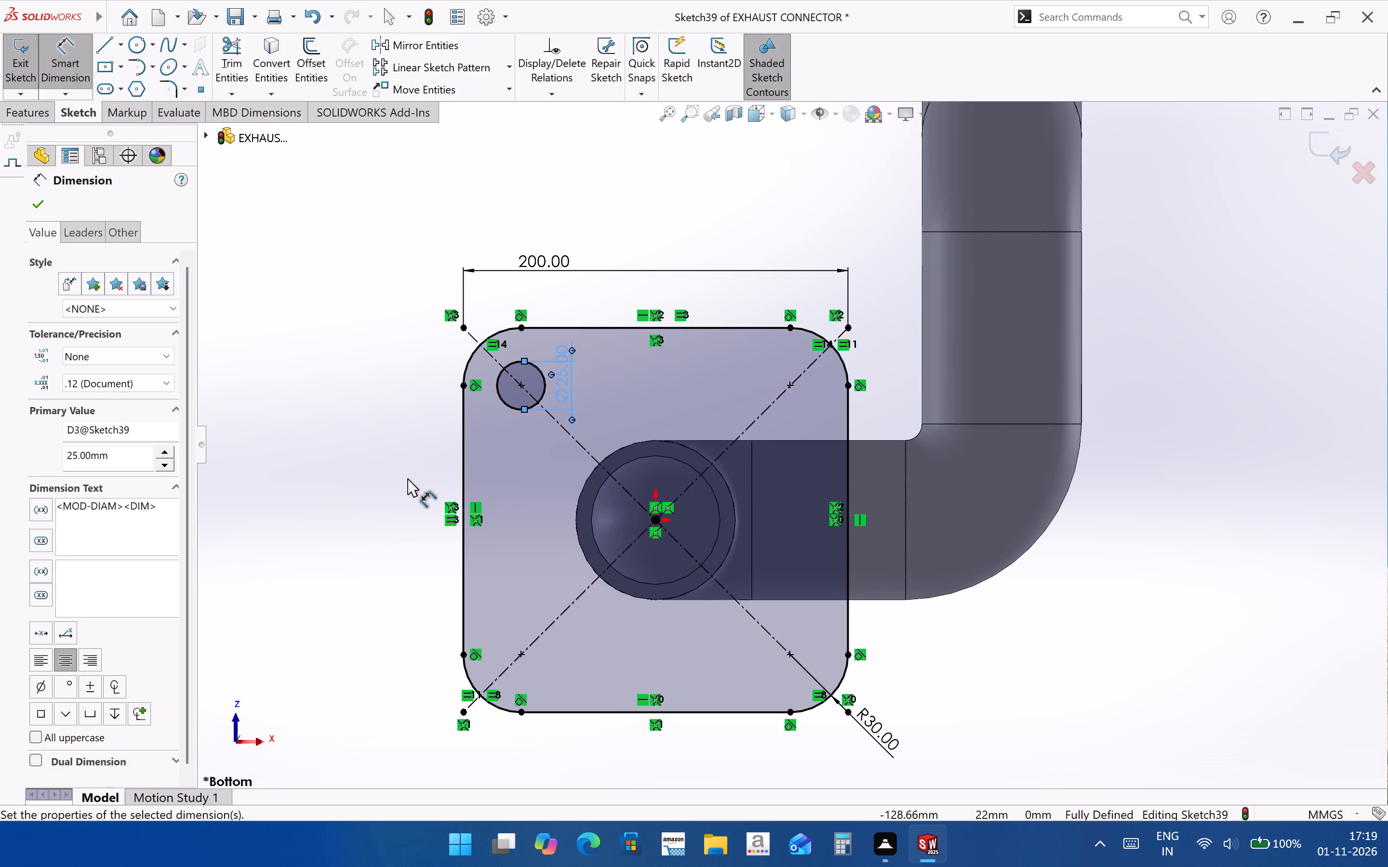
# Create a circular sketch pattern of the lower-left corner arc with 4 equally spaced instances over 360° about the origin.
pyautogui.click(511, 72)
pyautogui.click(489, 115)
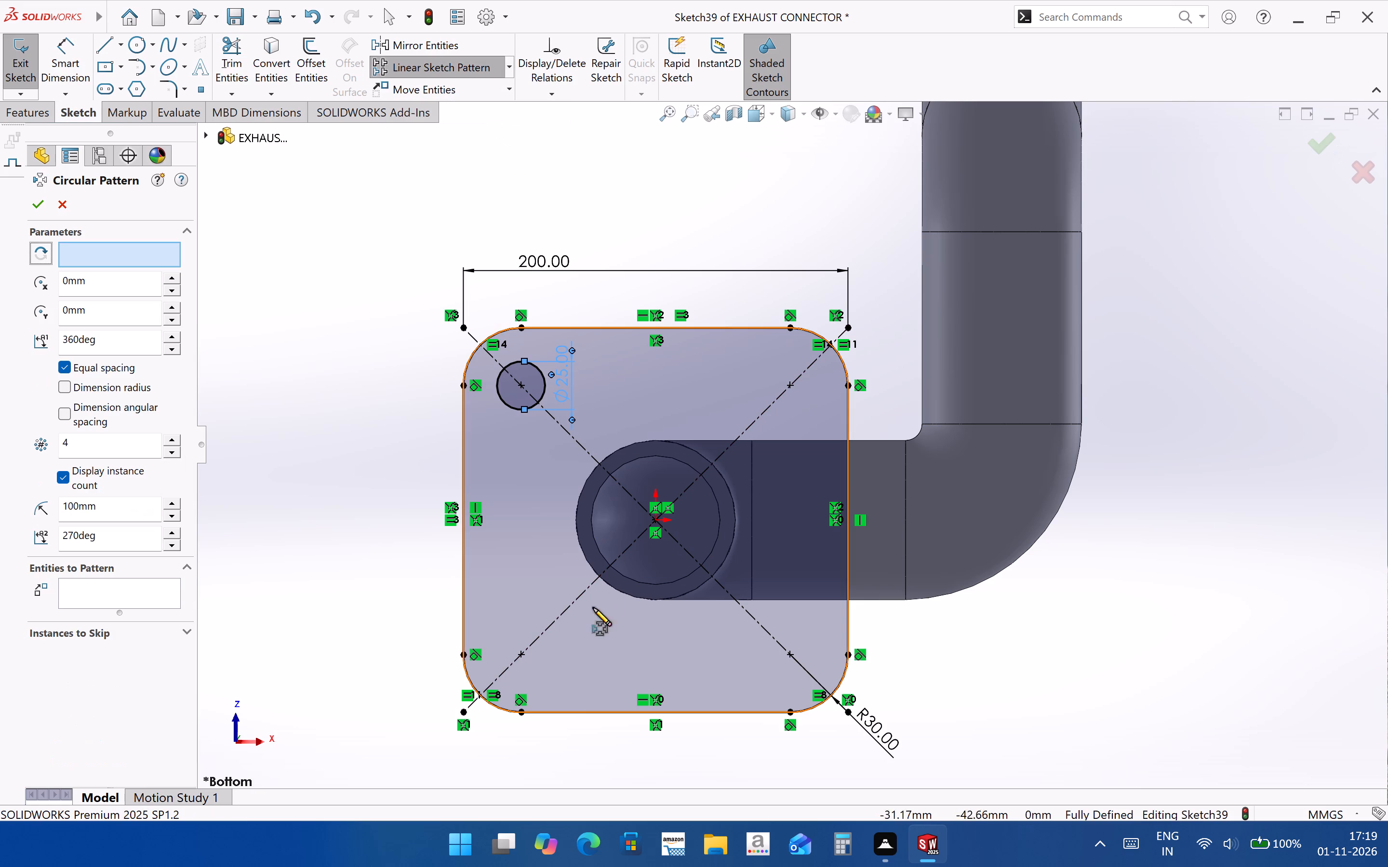
pyautogui.click(496, 706)
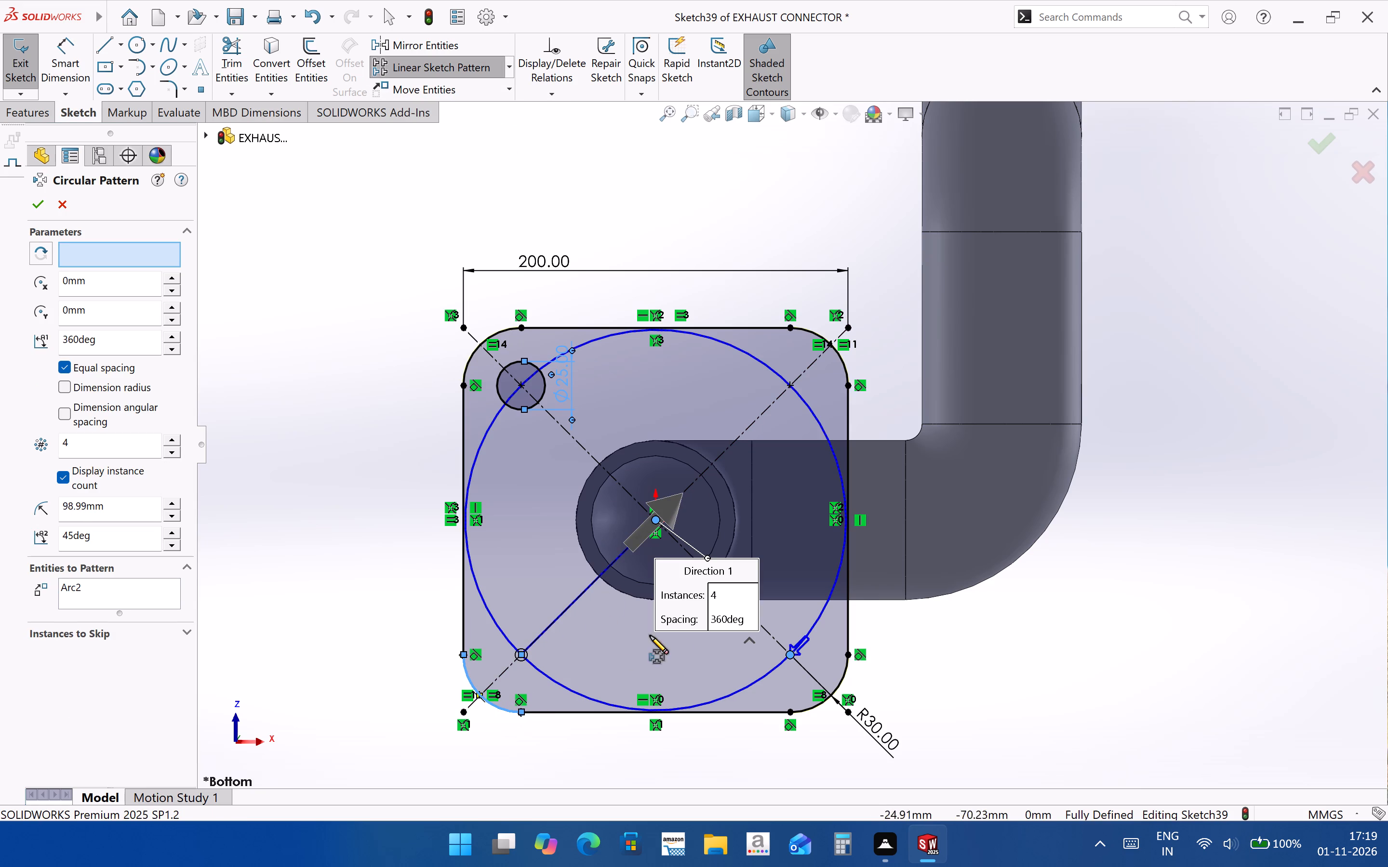
pyautogui.click(40, 201)
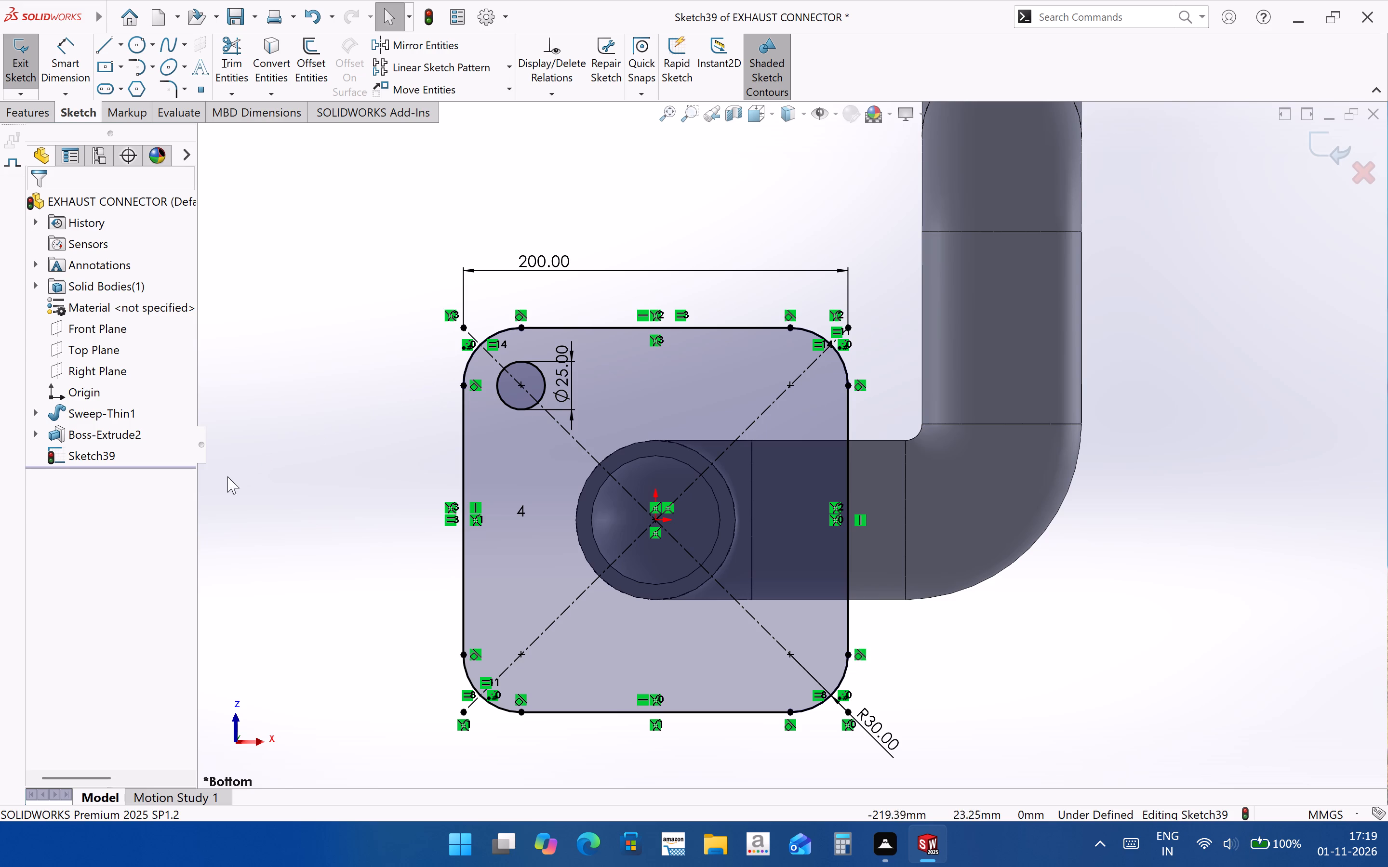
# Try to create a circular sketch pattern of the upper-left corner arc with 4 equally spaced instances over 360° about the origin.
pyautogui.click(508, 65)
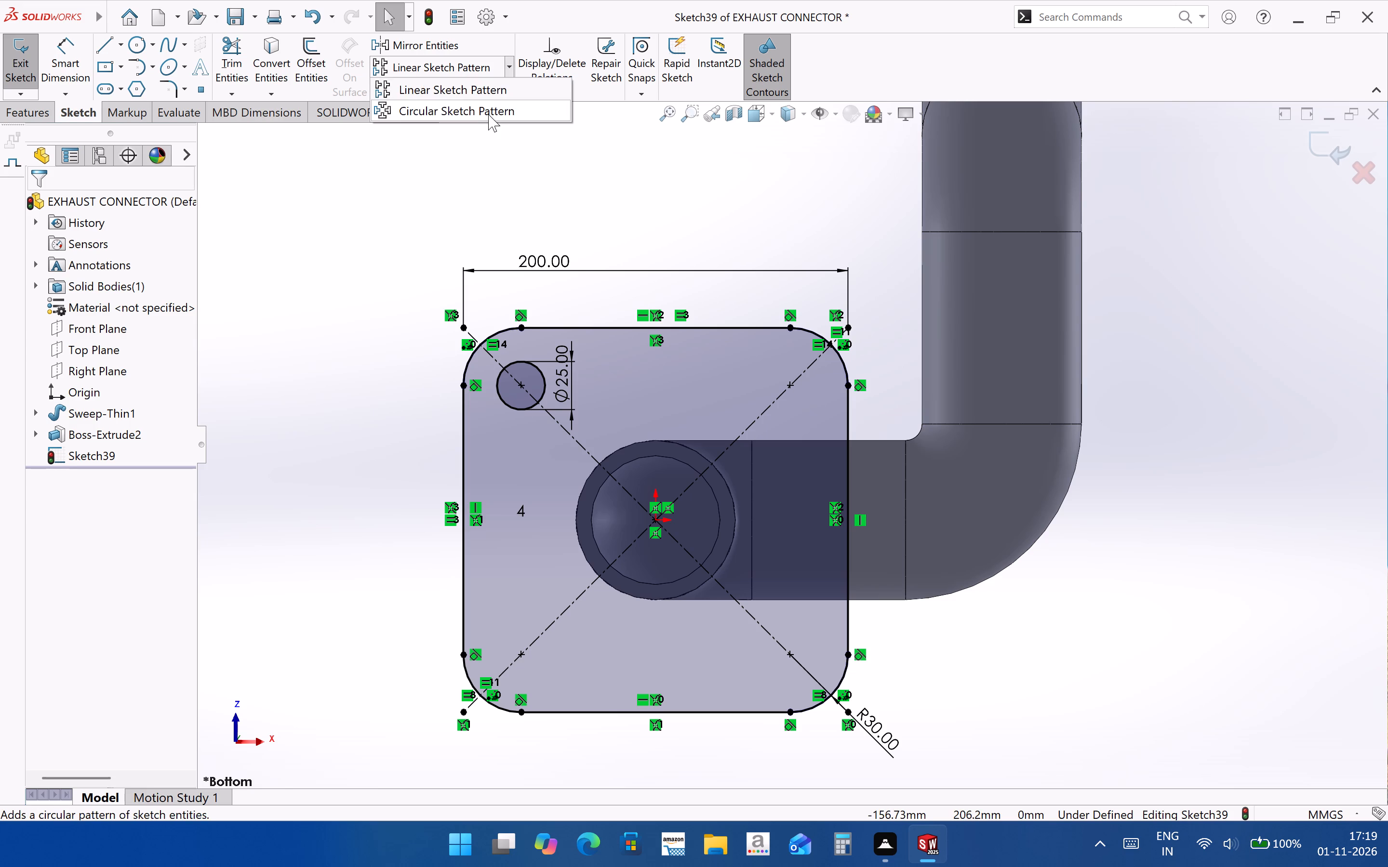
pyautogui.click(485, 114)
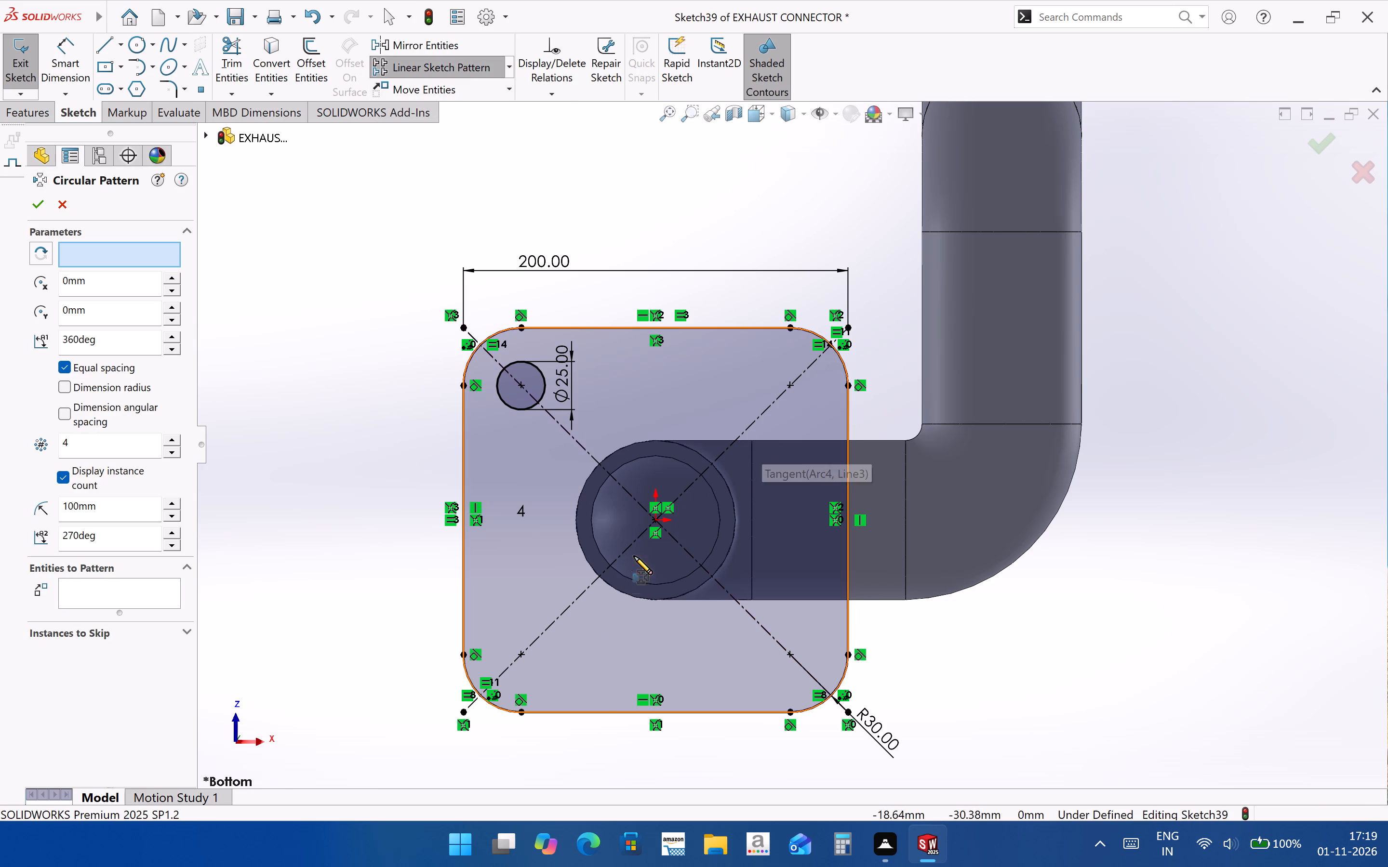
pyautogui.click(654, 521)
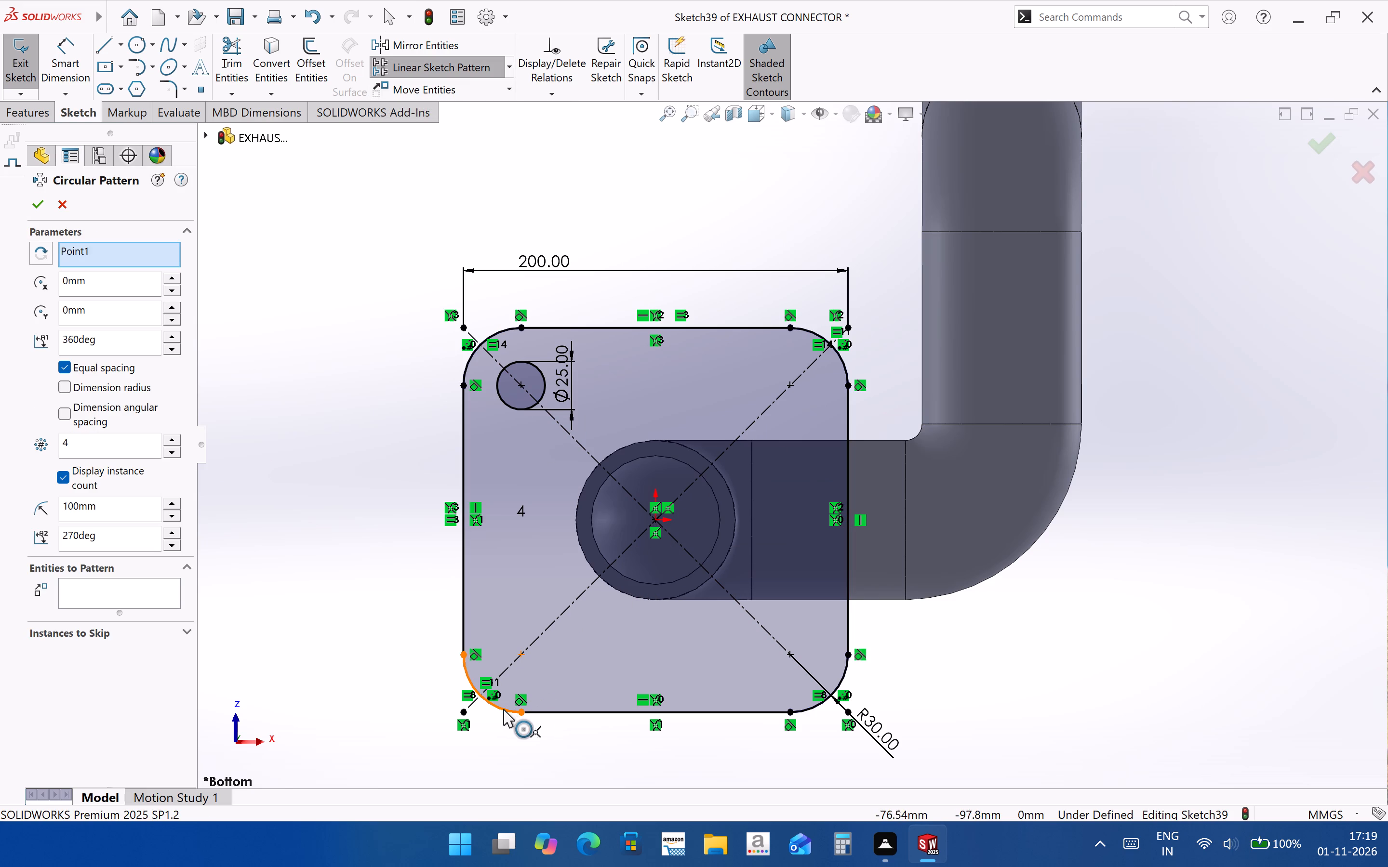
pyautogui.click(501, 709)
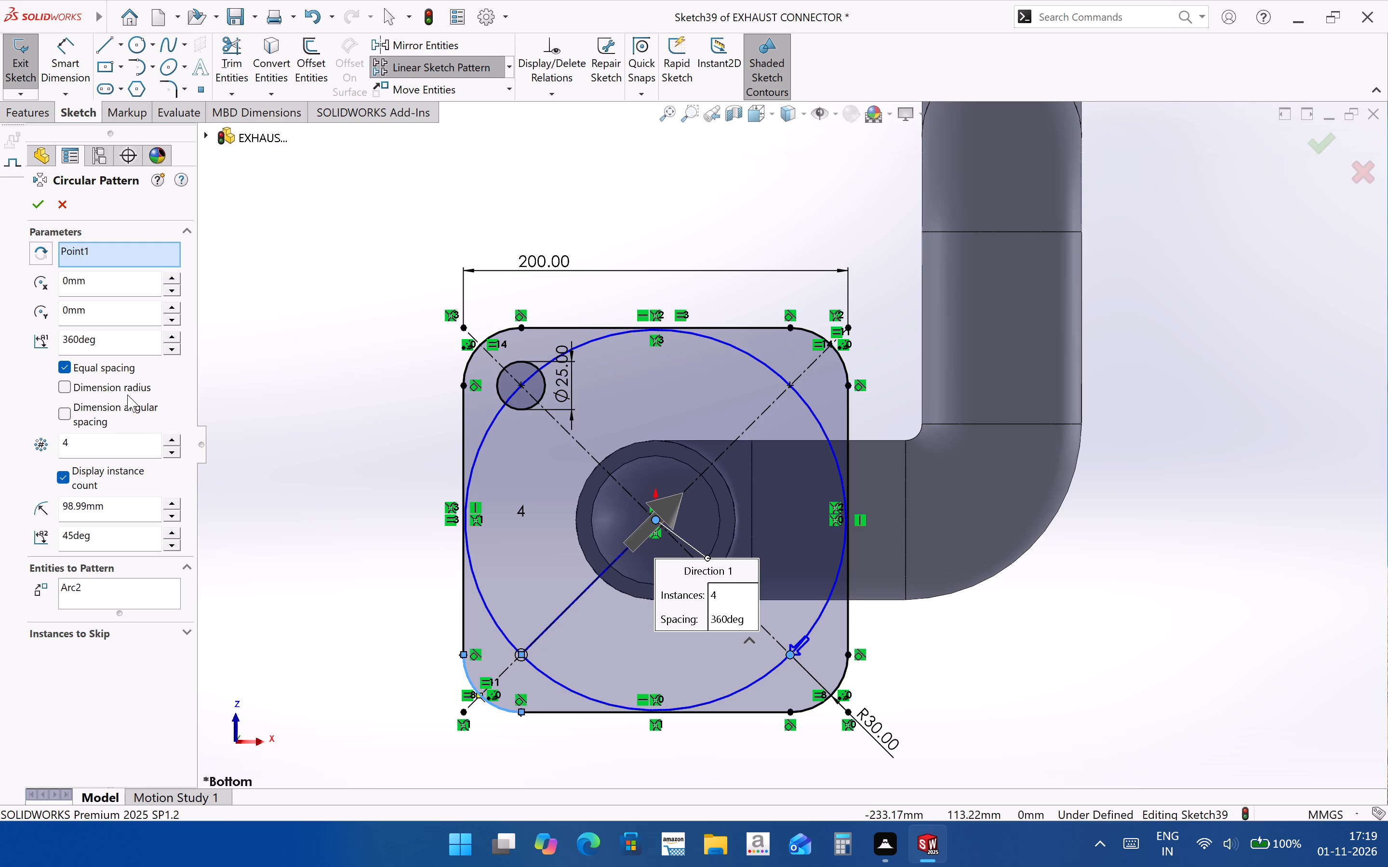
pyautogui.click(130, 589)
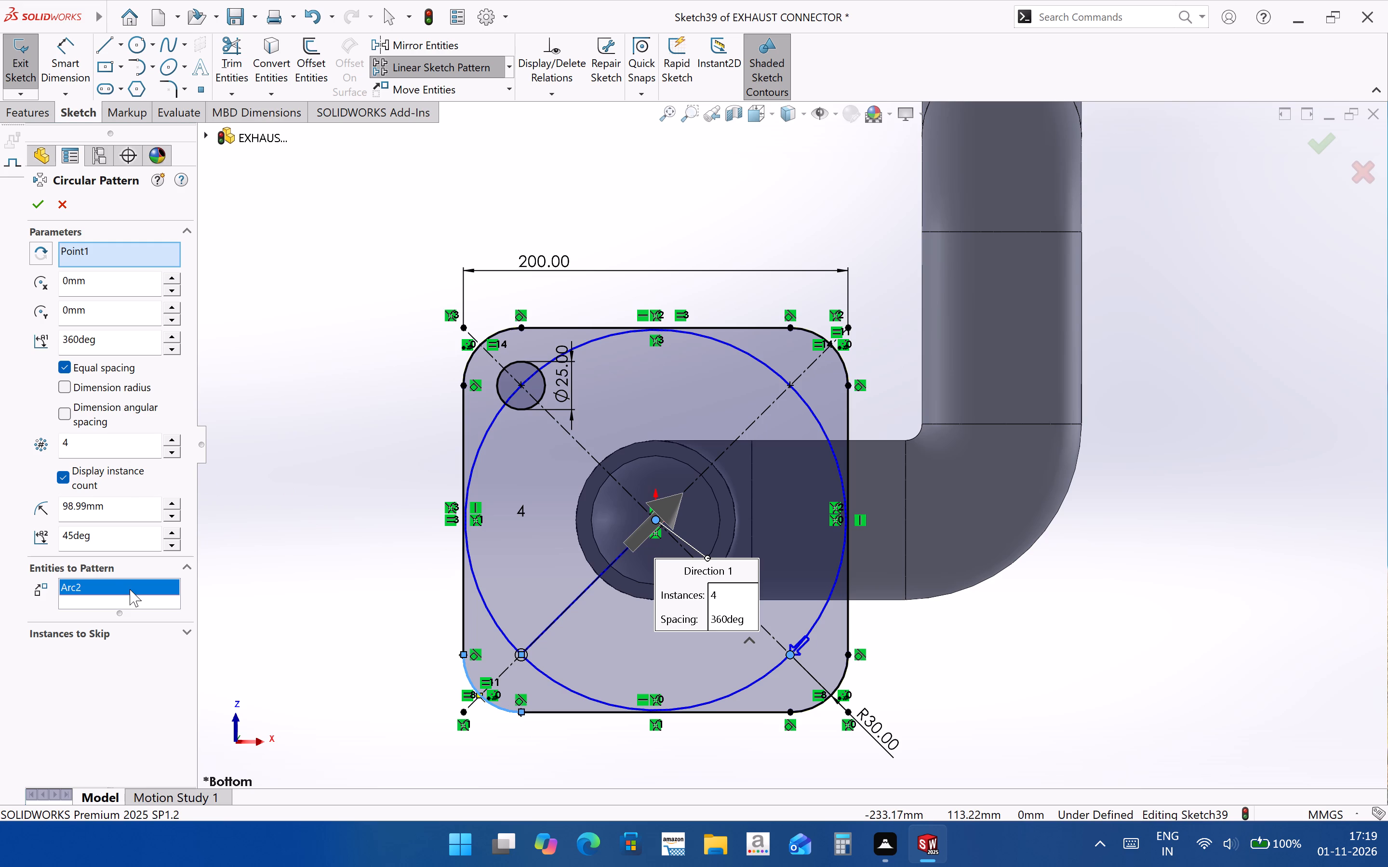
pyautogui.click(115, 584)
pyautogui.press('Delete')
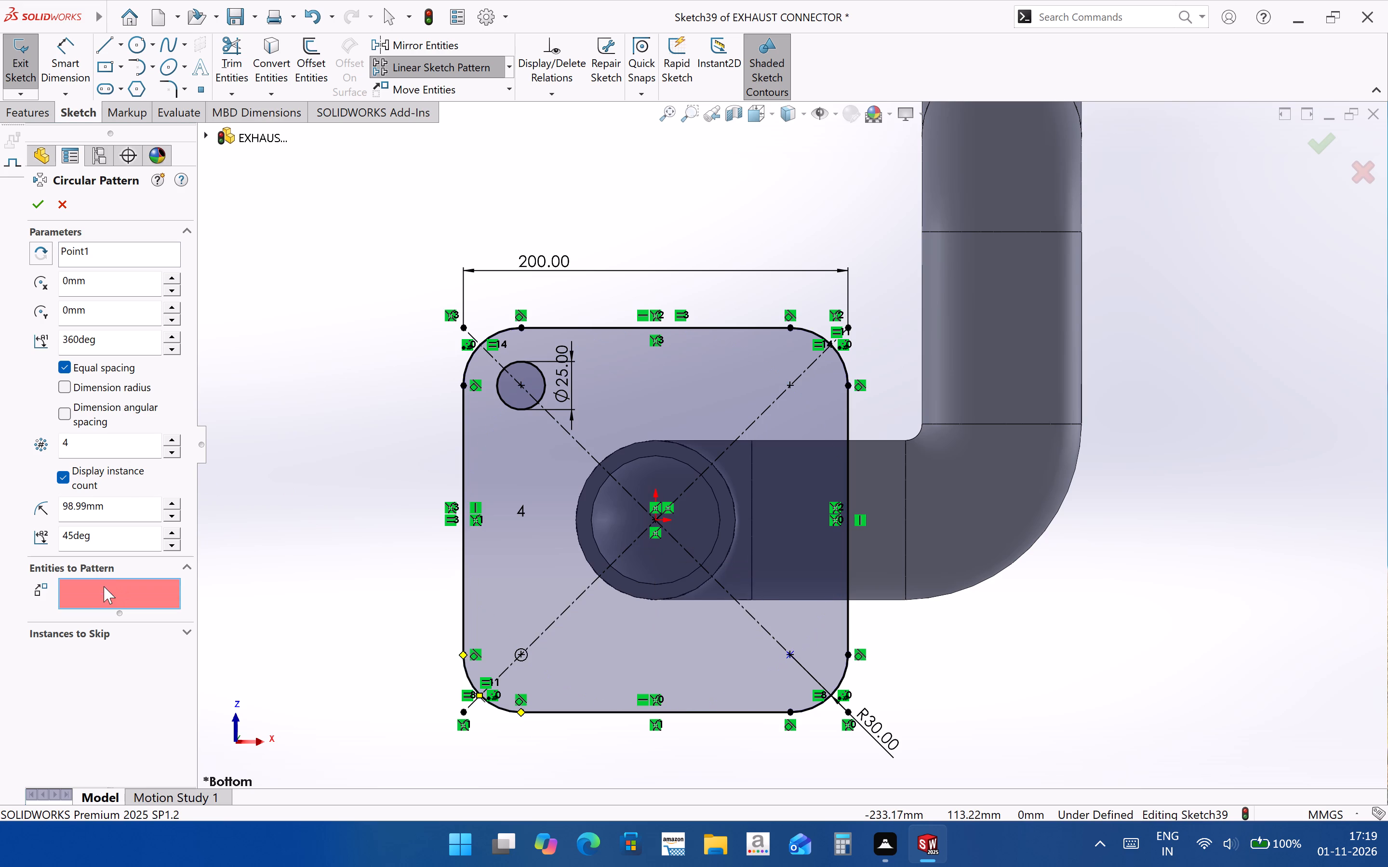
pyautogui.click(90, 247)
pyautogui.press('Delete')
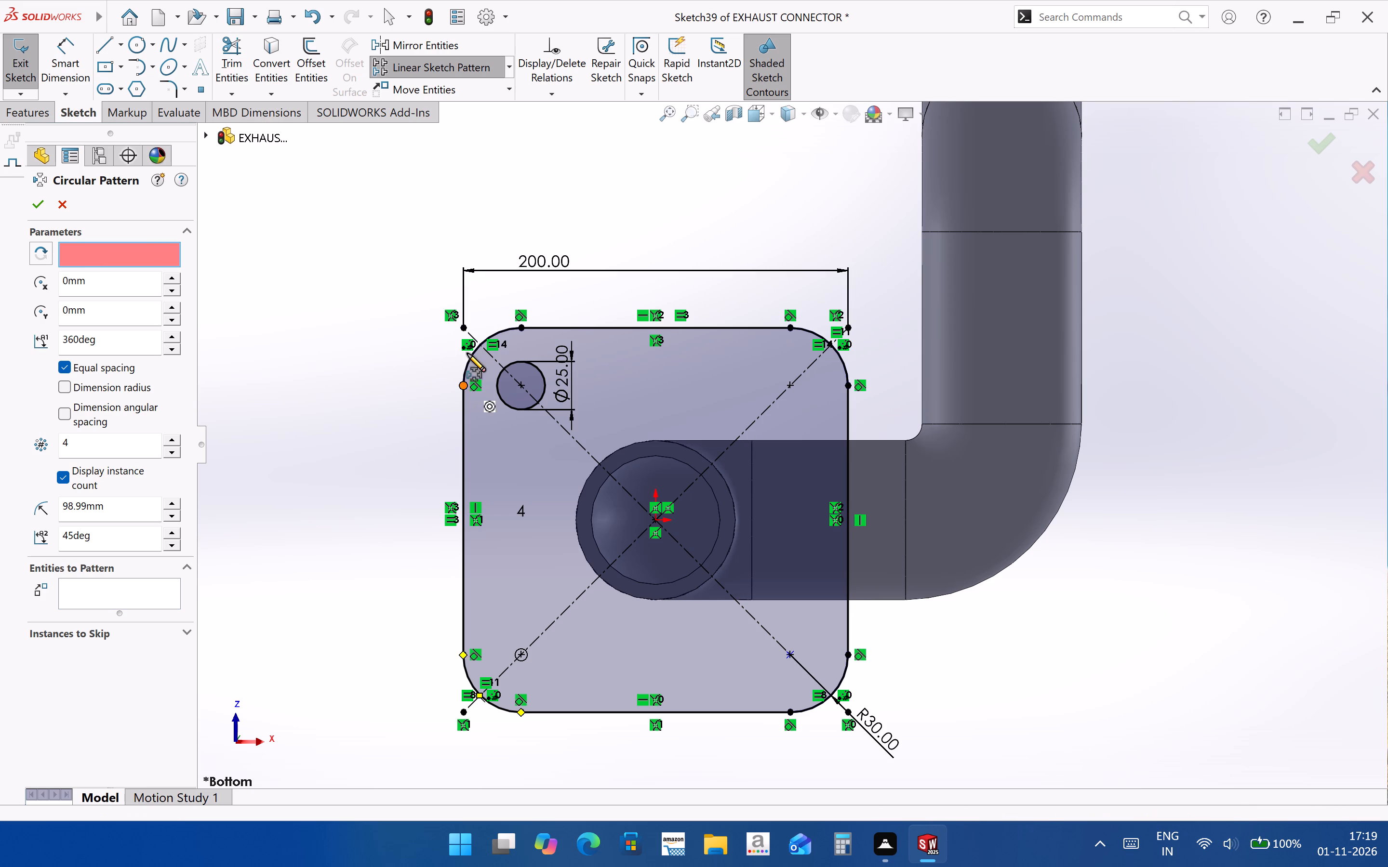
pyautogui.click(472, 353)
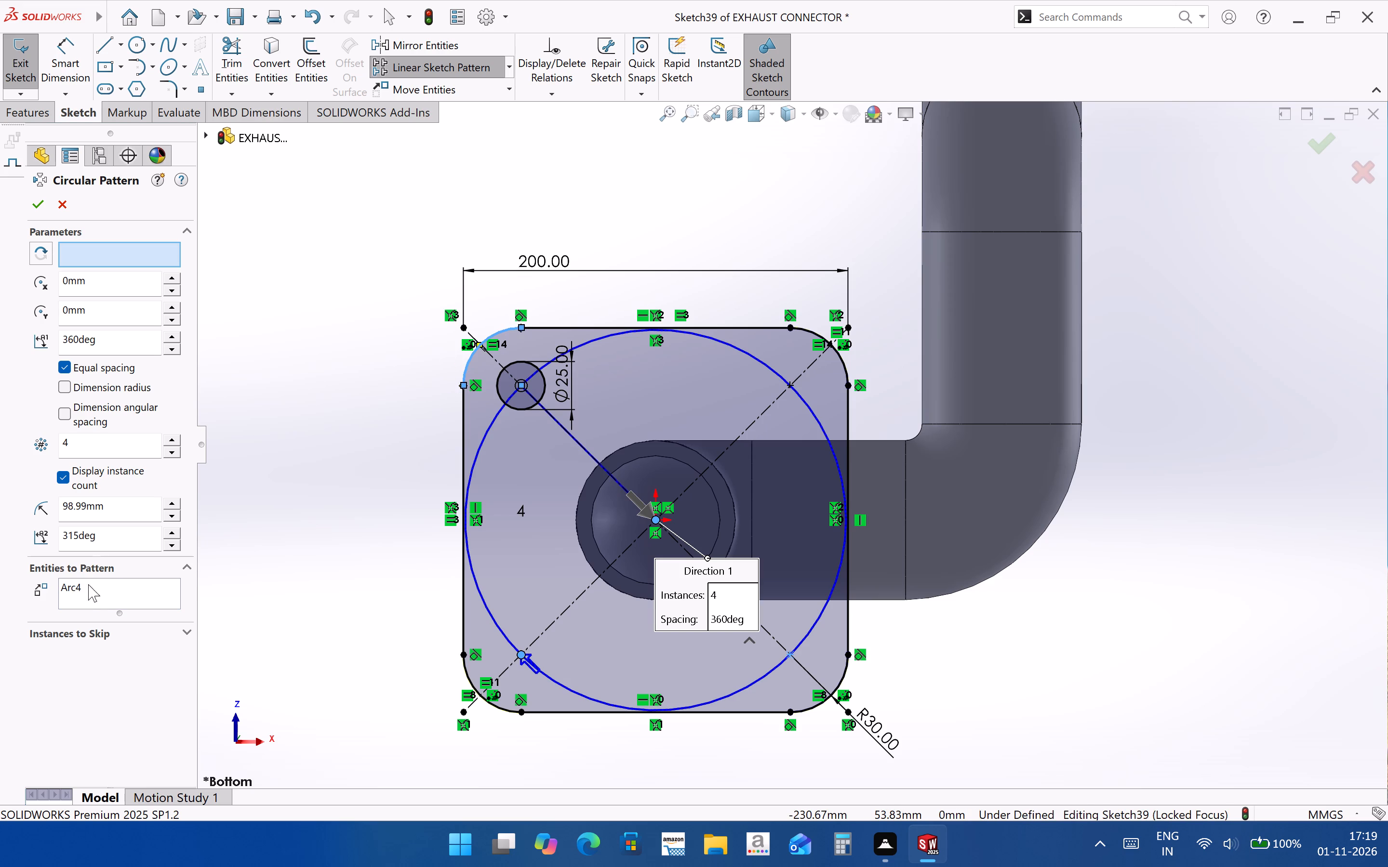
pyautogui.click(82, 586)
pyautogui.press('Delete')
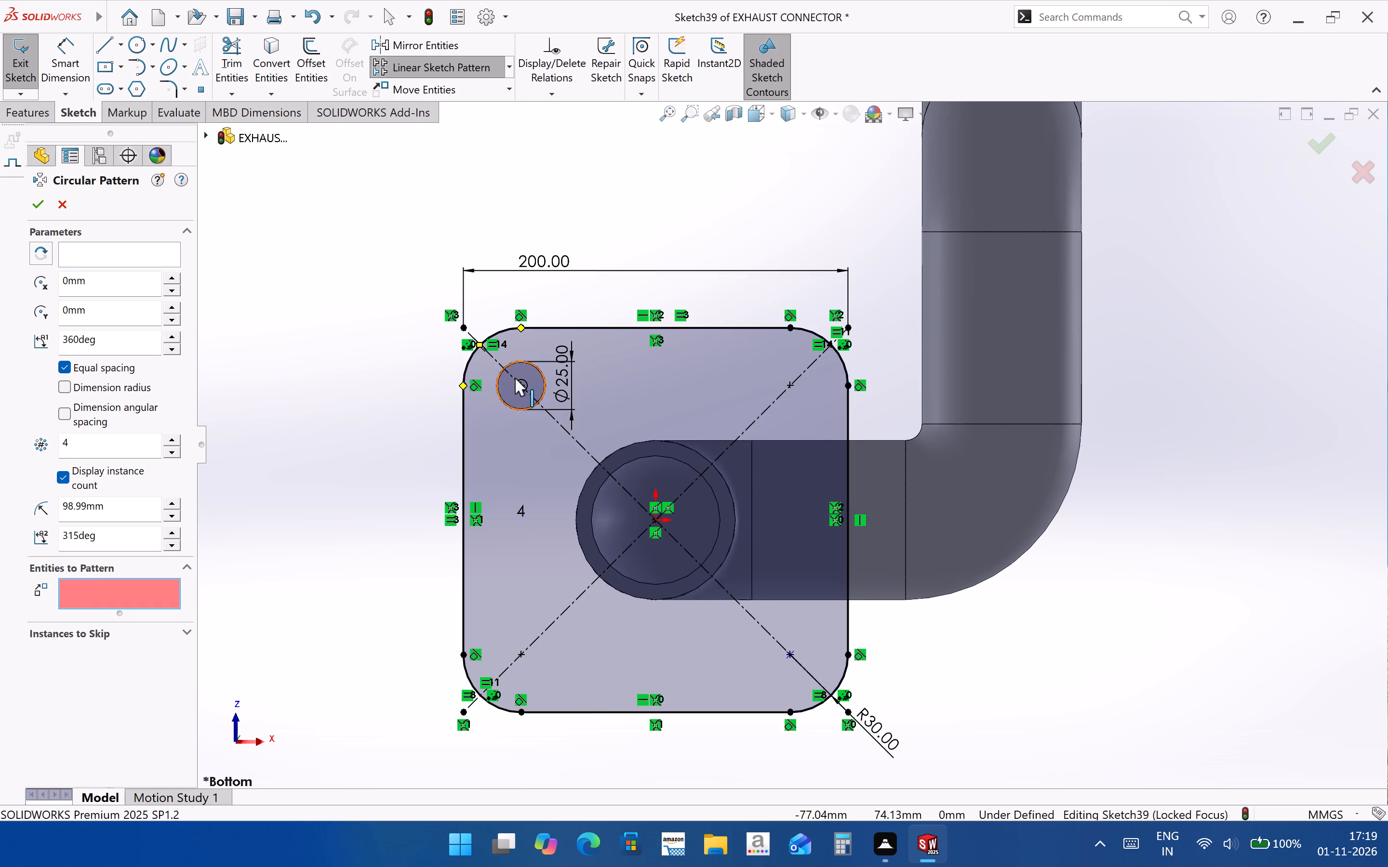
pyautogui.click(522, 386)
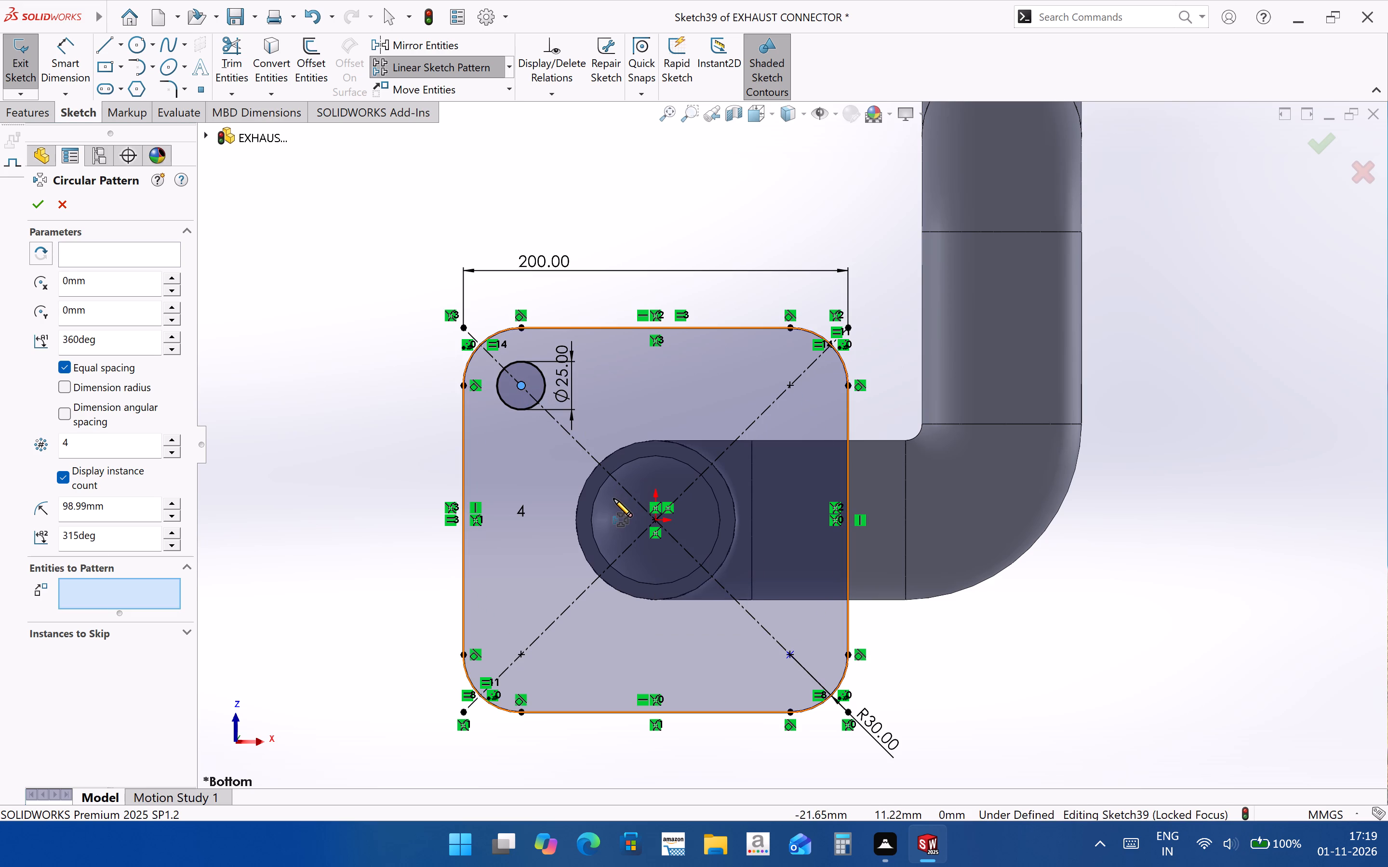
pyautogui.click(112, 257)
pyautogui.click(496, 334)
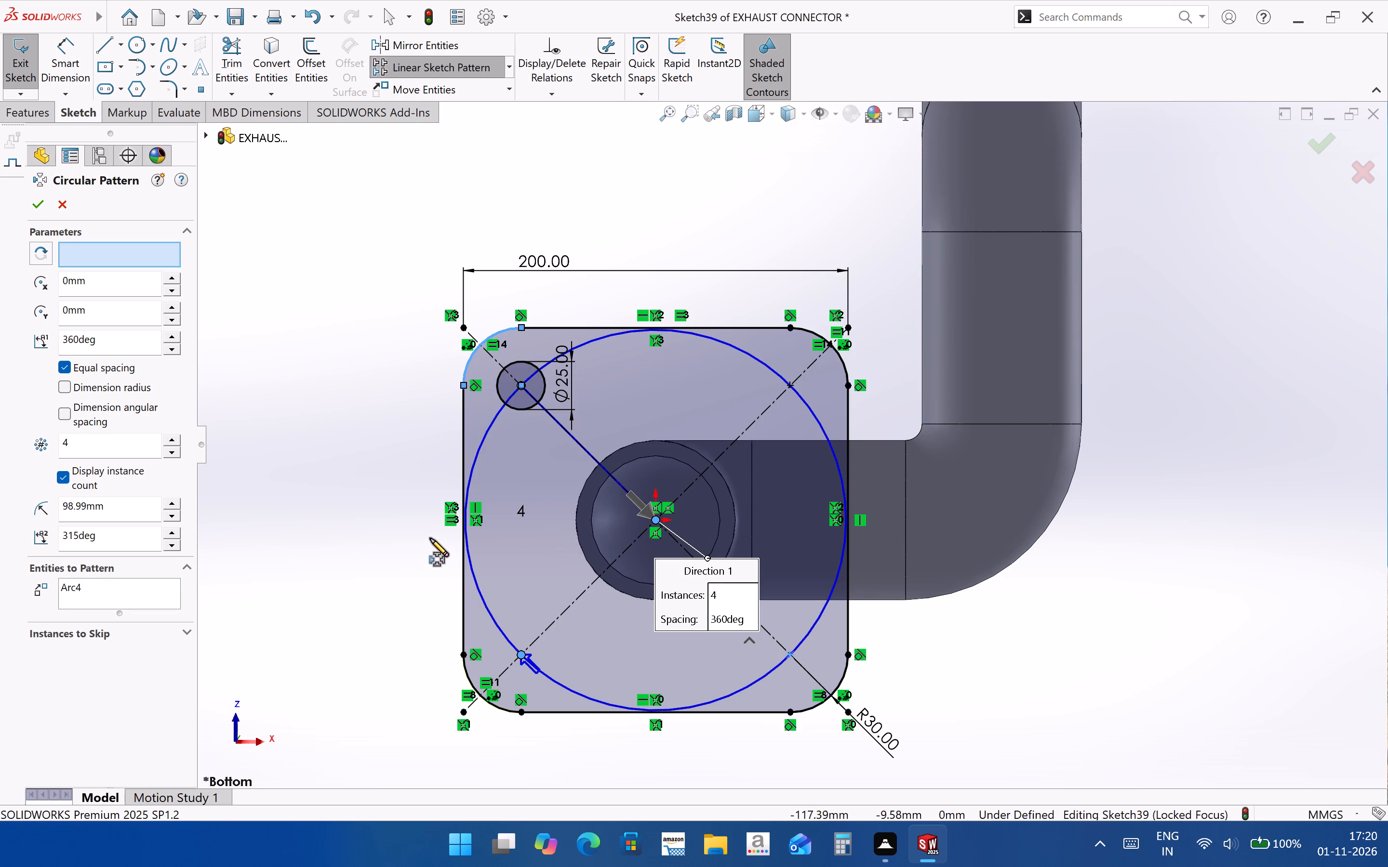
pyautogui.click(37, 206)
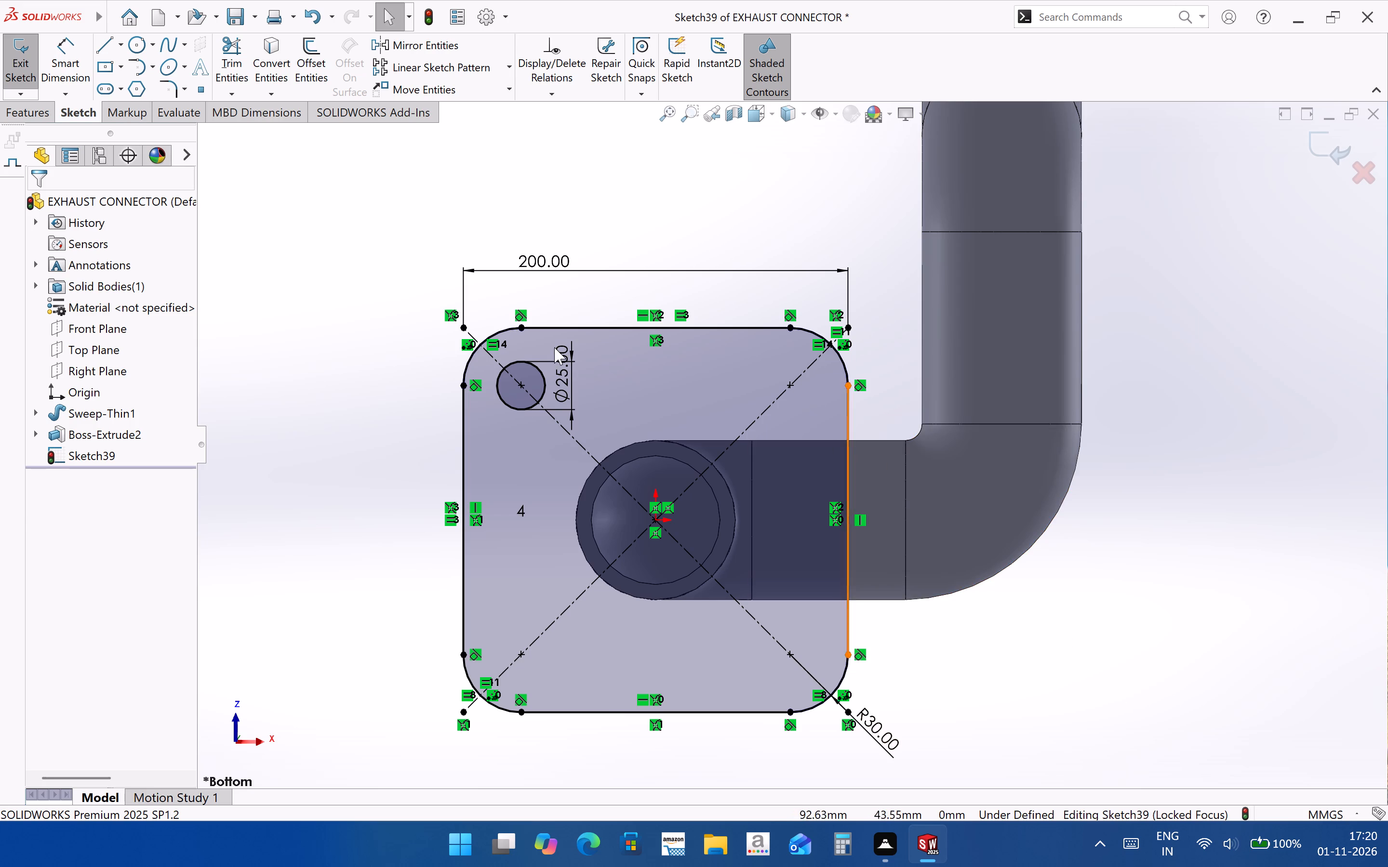
# Make the 25 mm circle concentric with the square's upper-left corner arc.
pyautogui.scroll(-1, 515, 326)
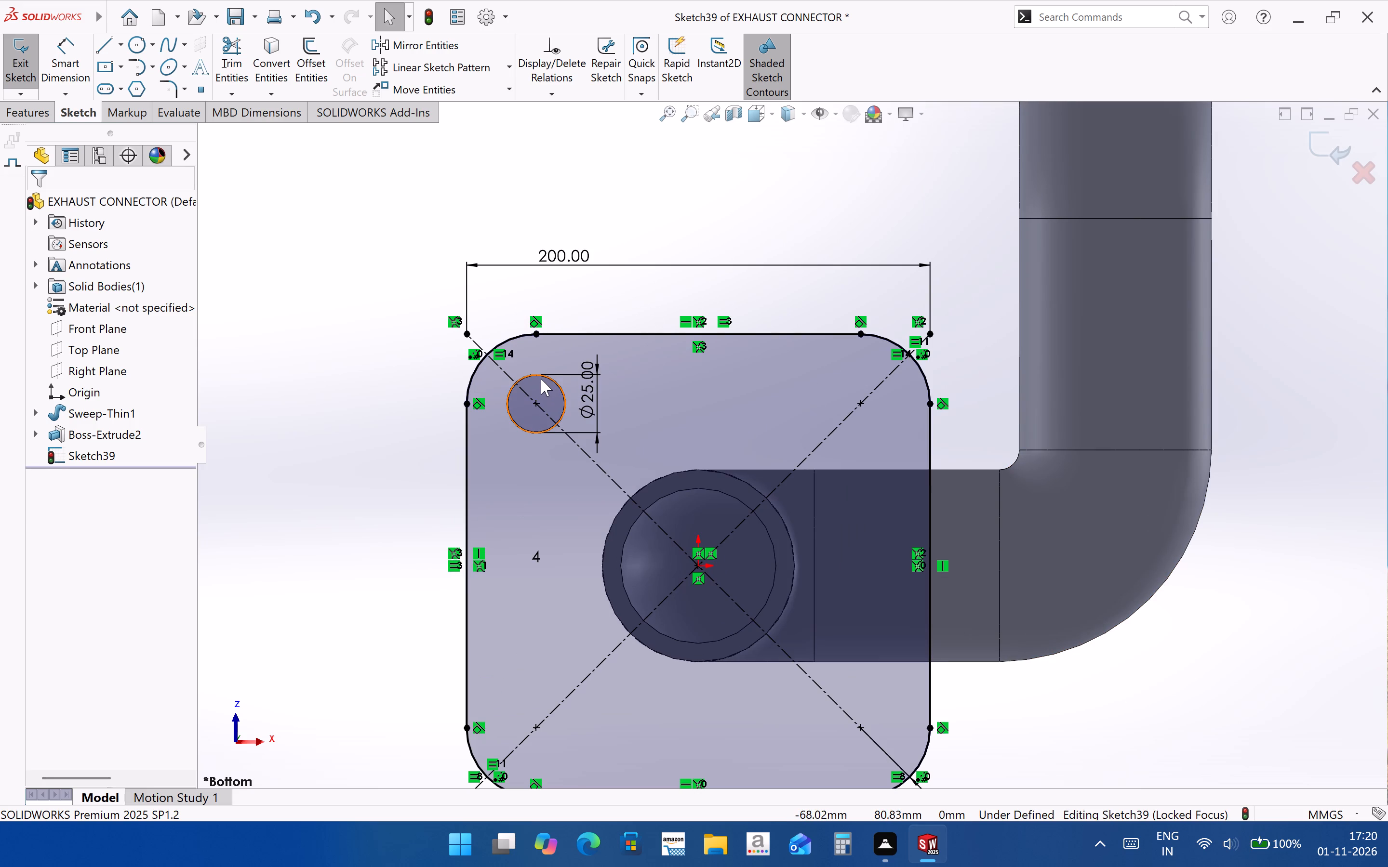
pyautogui.click(540, 379)
pyautogui.keyDown('ctrl'); pyautogui.click(515, 340); pyautogui.keyUp('ctrl')
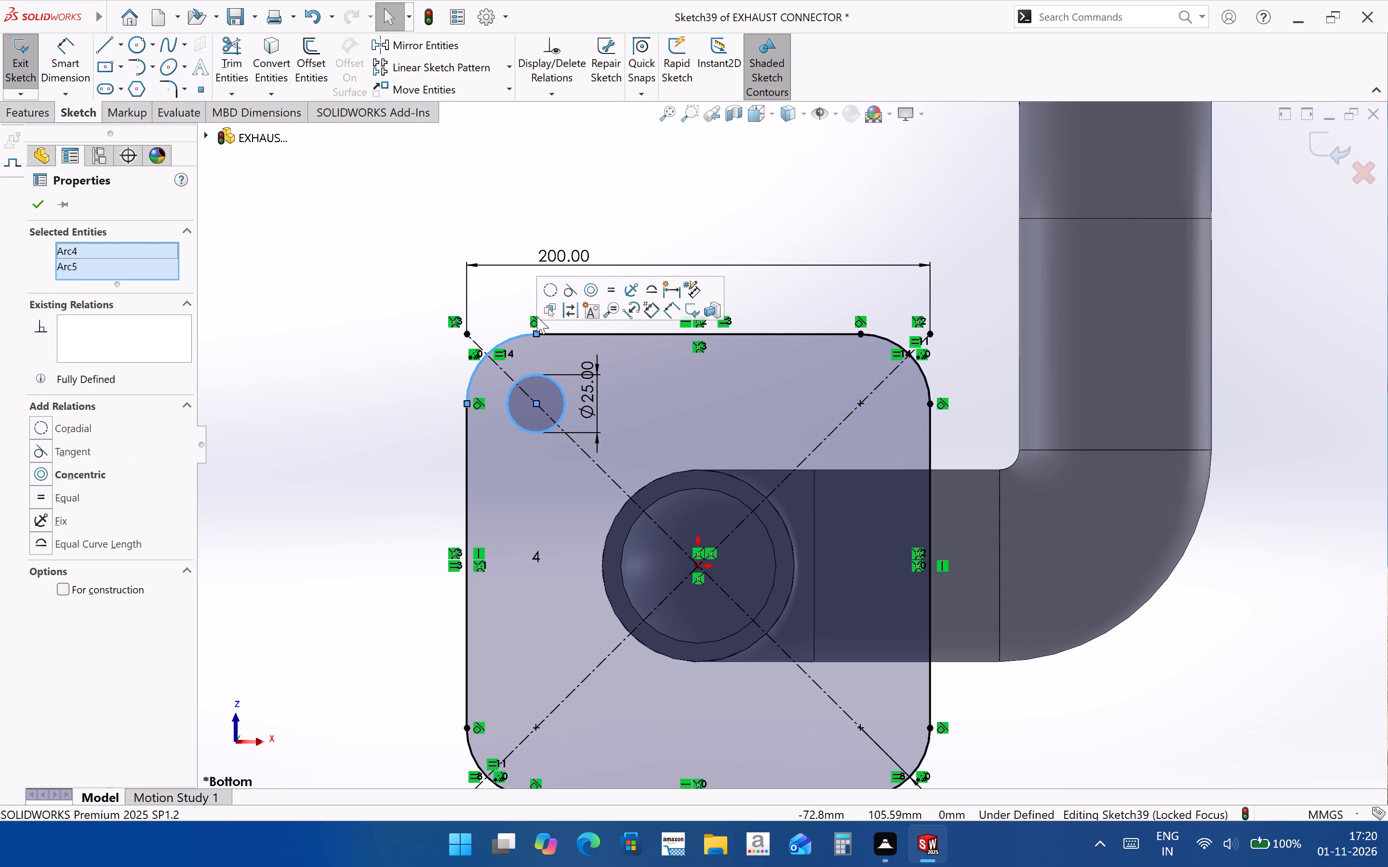
pyautogui.click(587, 290)
pyautogui.click(652, 437)
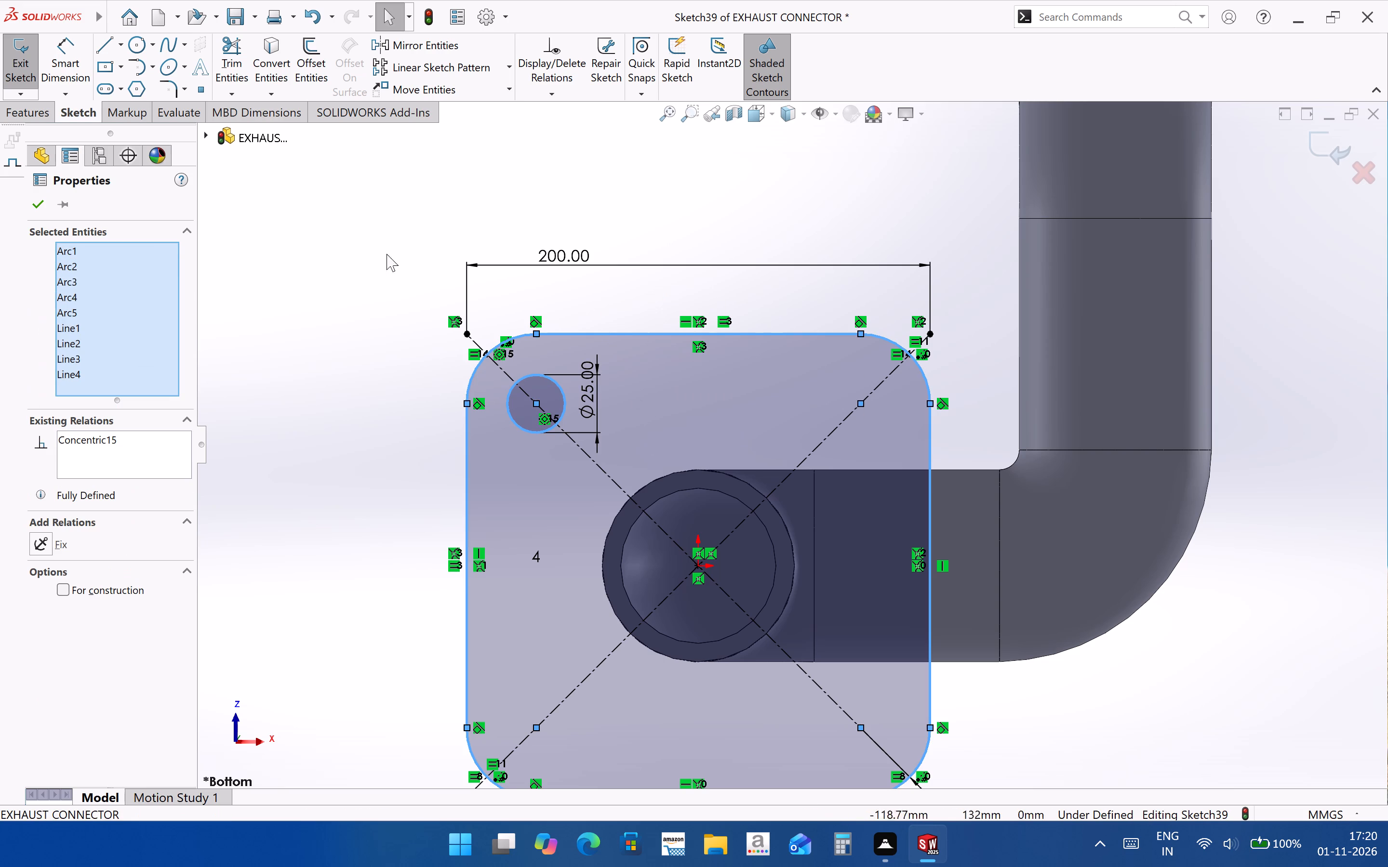
pyautogui.click(31, 215)
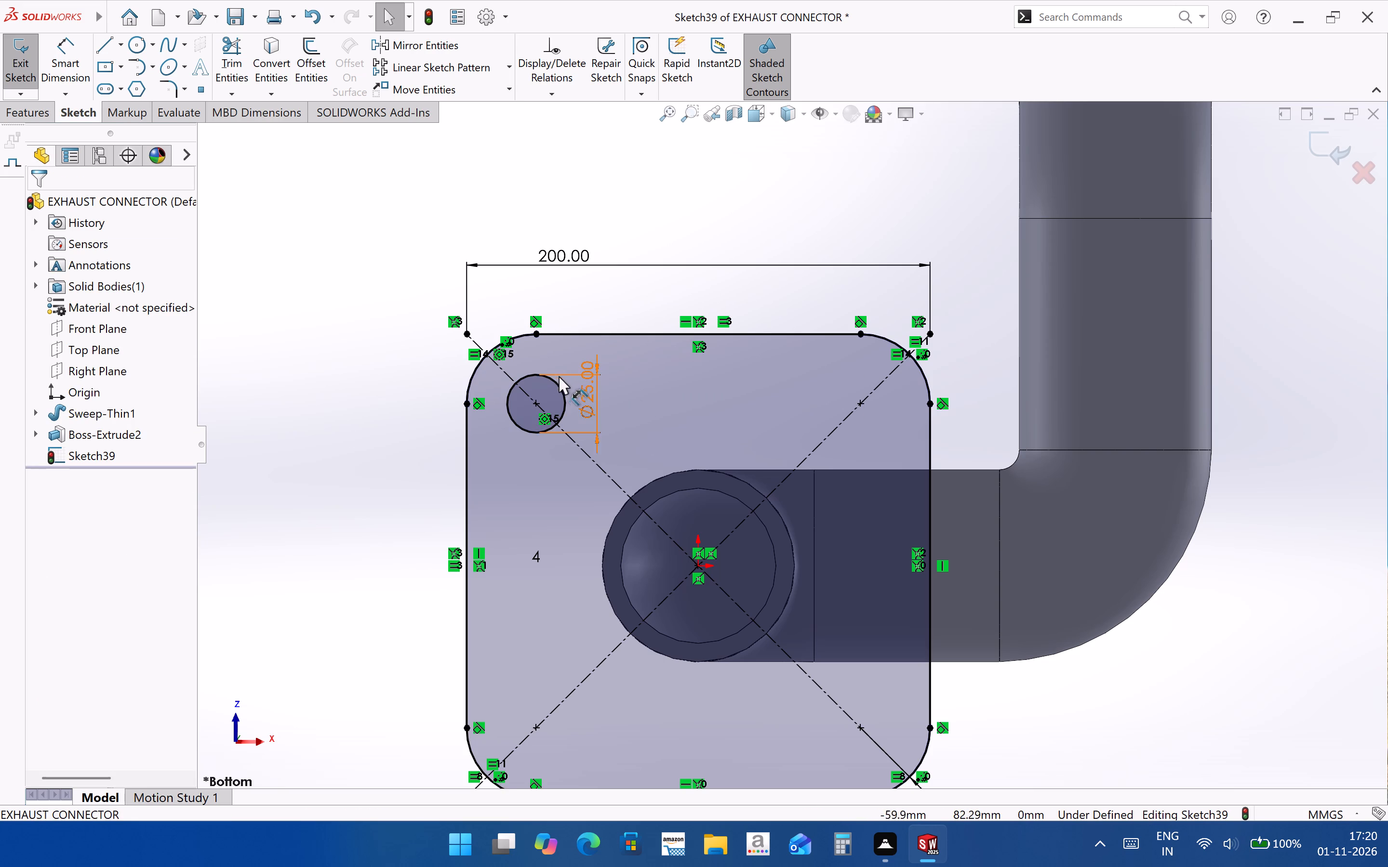
# Create a circular sketch pattern of the 25 mm circle with 4 equally spaced instances over 360° about the origin.
pyautogui.click(535, 374)
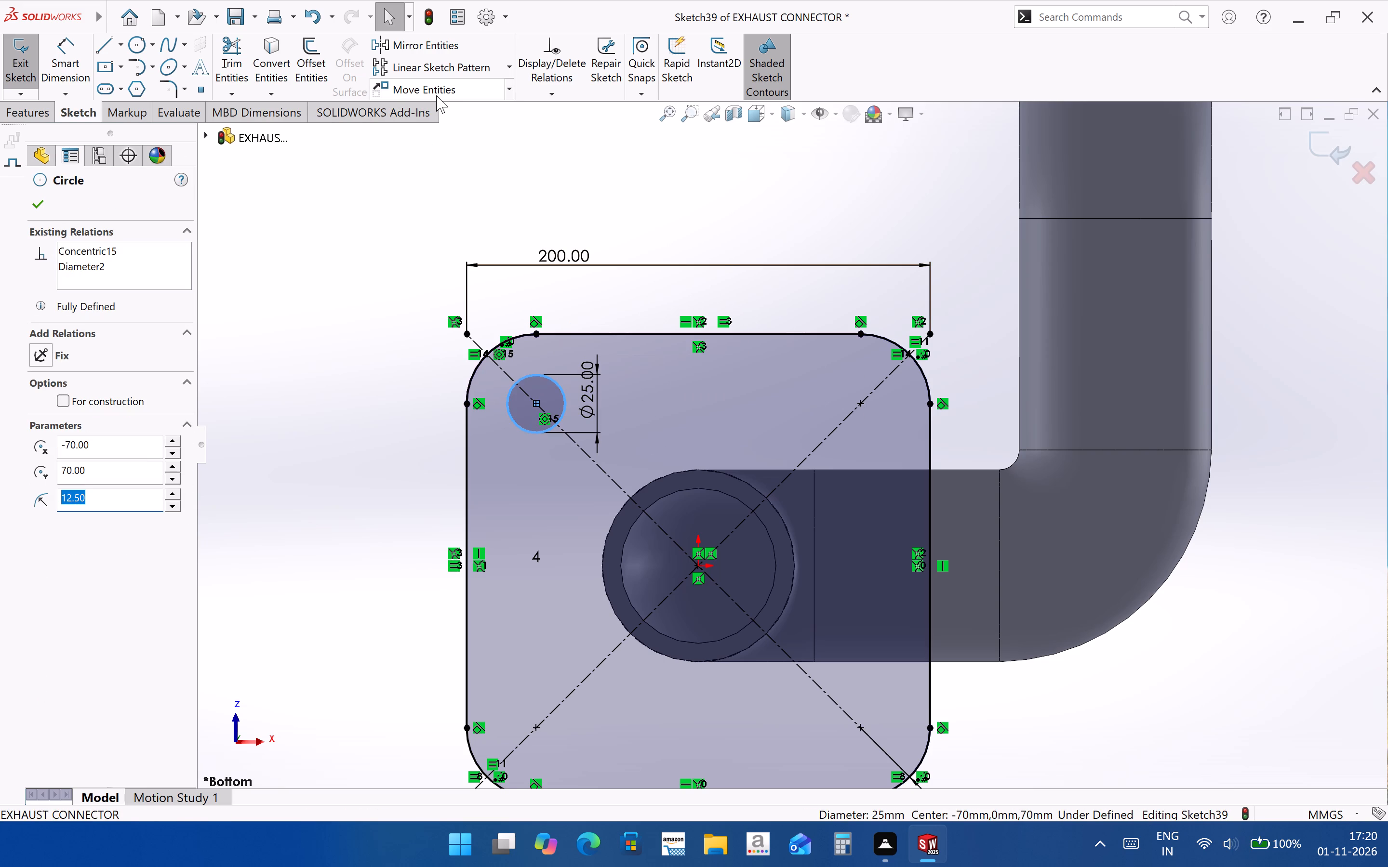
pyautogui.click(514, 88)
pyautogui.click(504, 88)
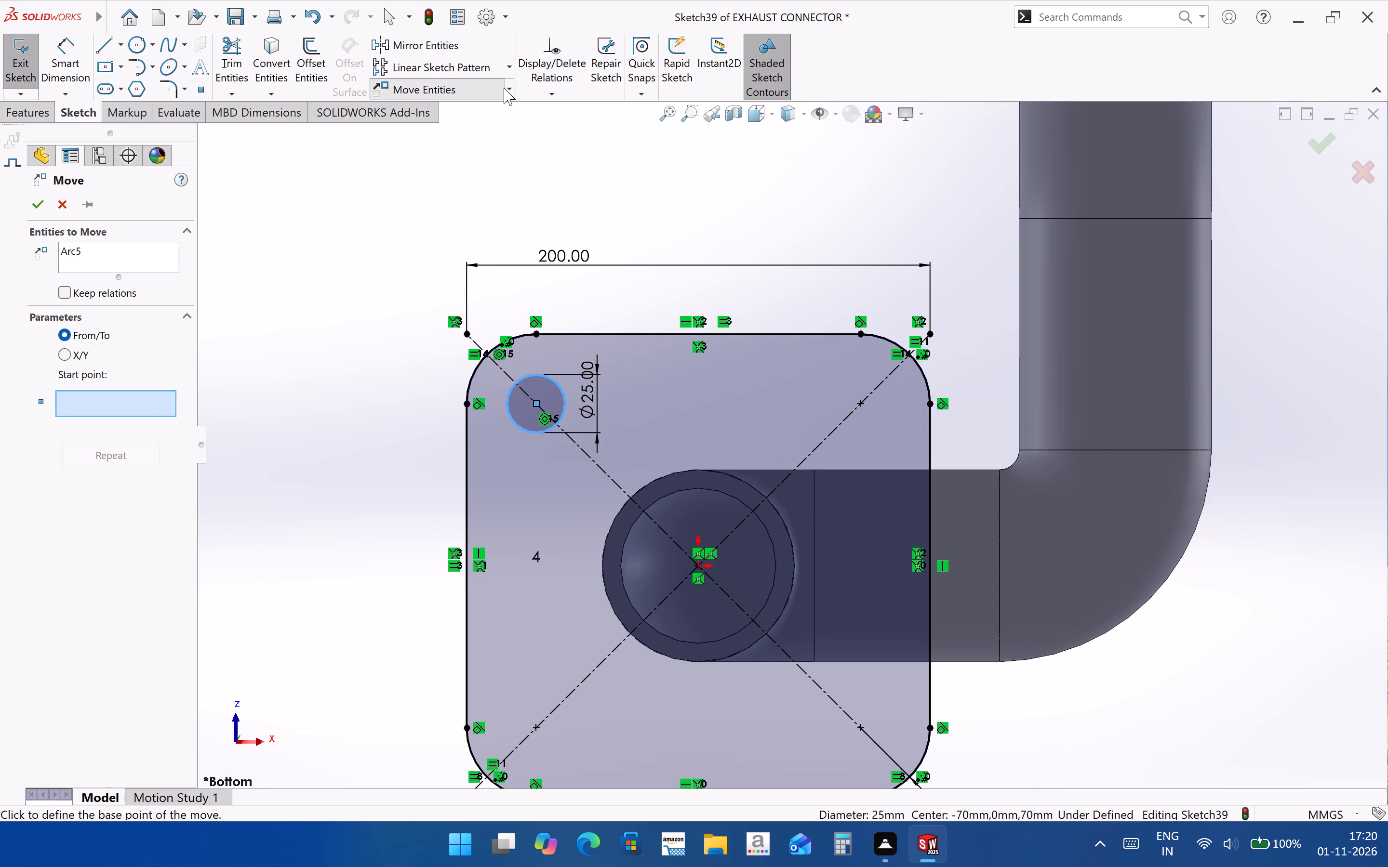
pyautogui.click(508, 68)
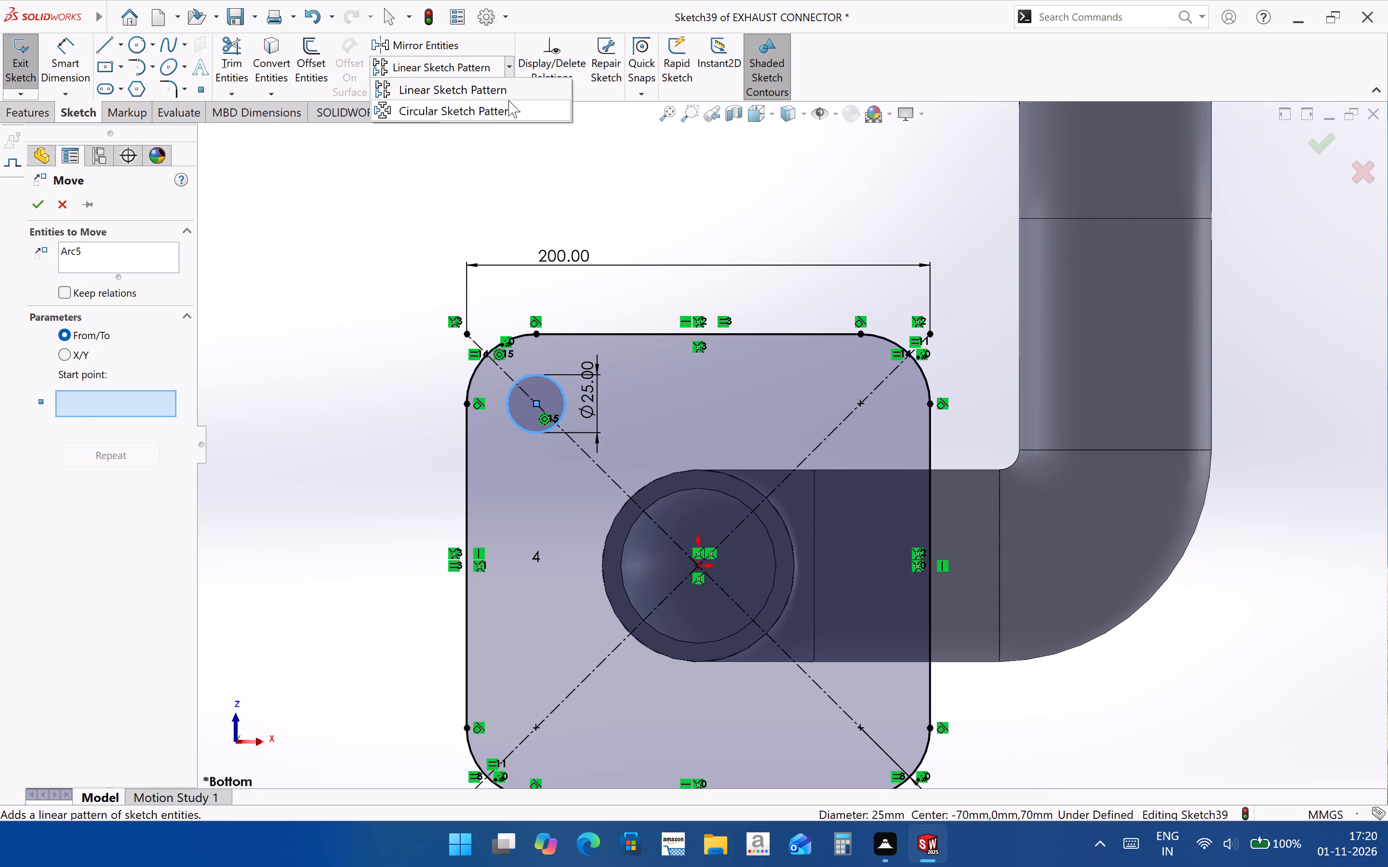
pyautogui.click(507, 106)
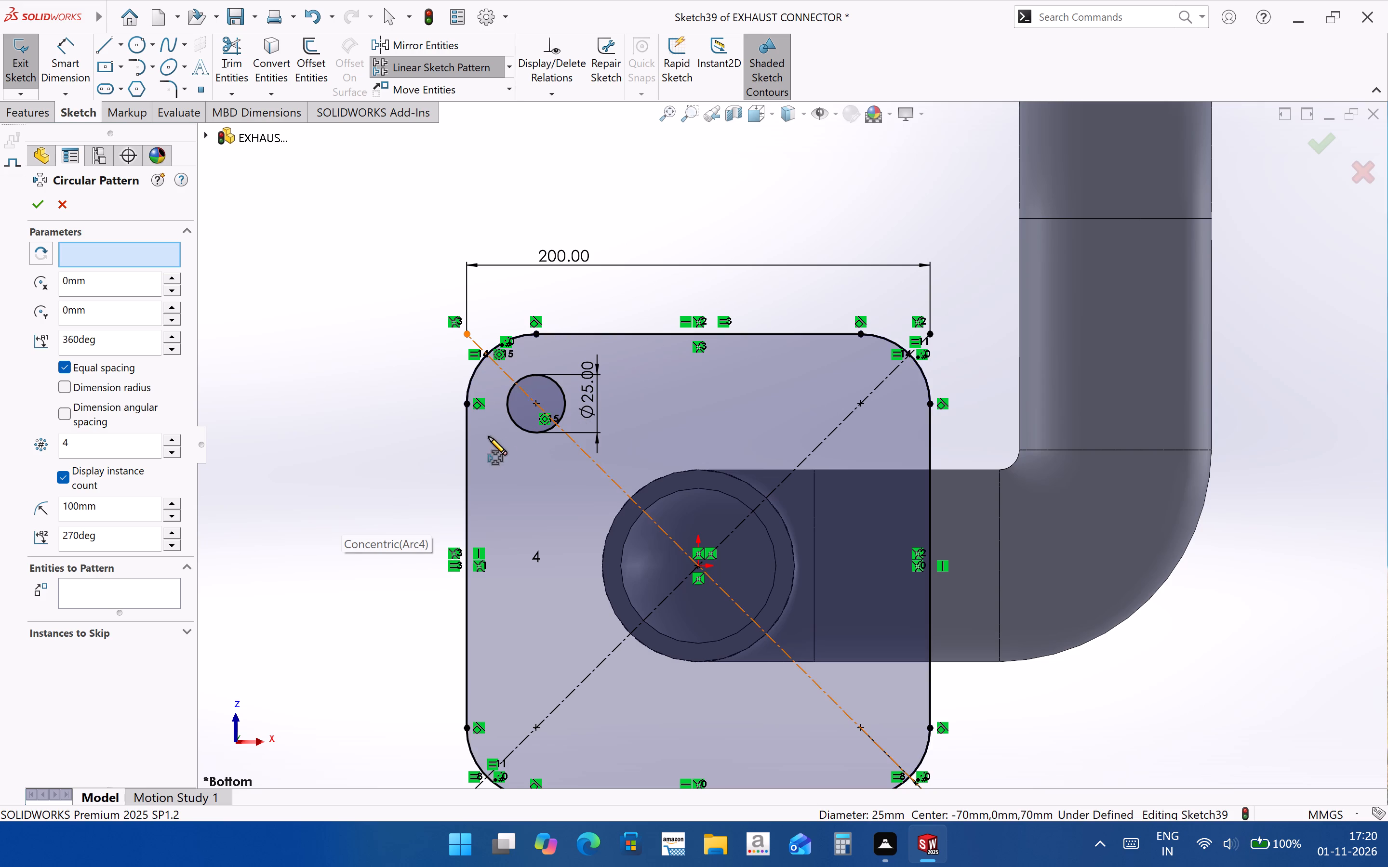
pyautogui.click(475, 366)
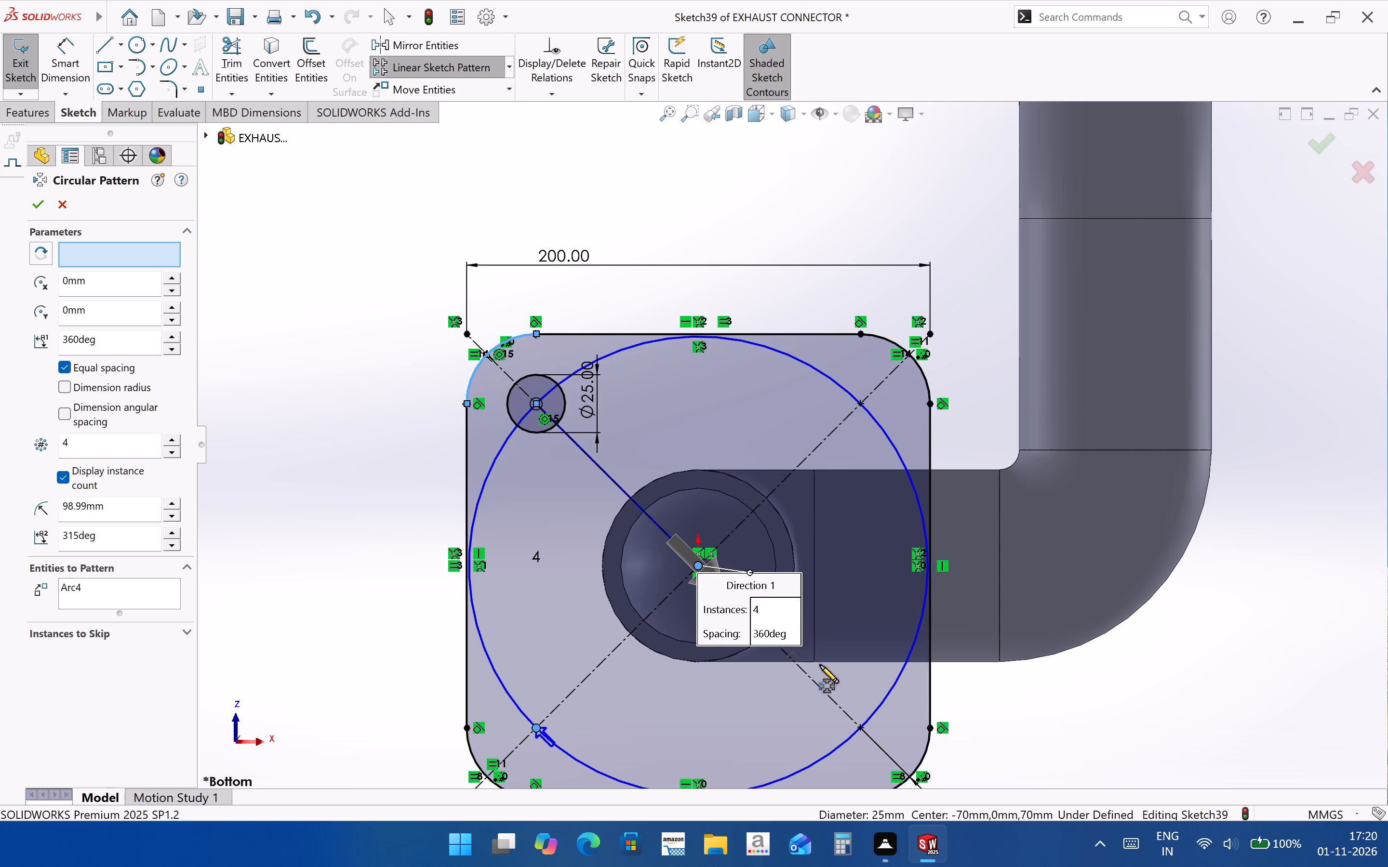
pyautogui.scroll(2, 683, 464)
pyautogui.moveTo(691, 512); pyautogui.dragTo(790, 548, button='middle')
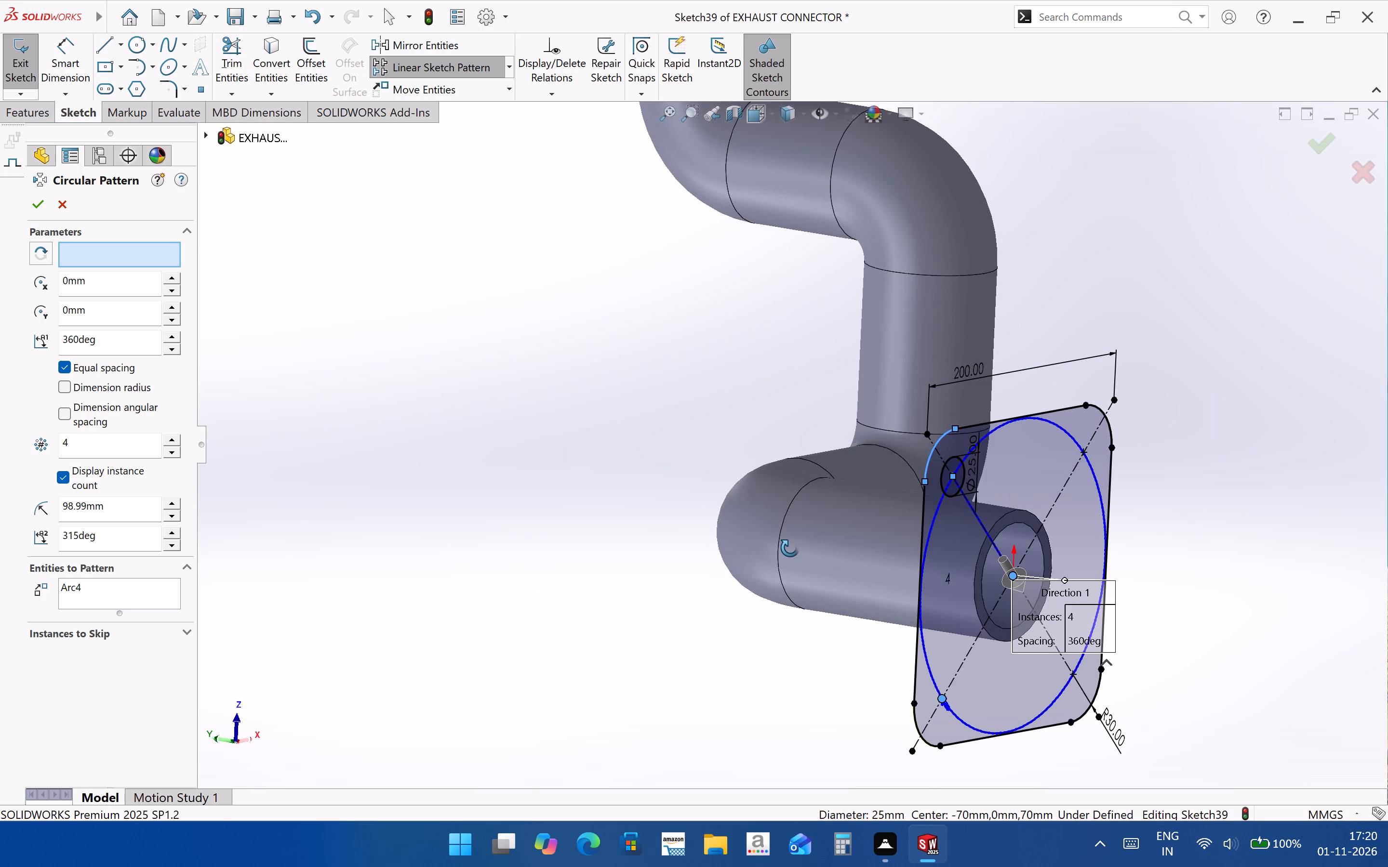
pyautogui.moveTo(790, 548); pyautogui.dragTo(763, 534, button='middle')
pyautogui.click(80, 586)
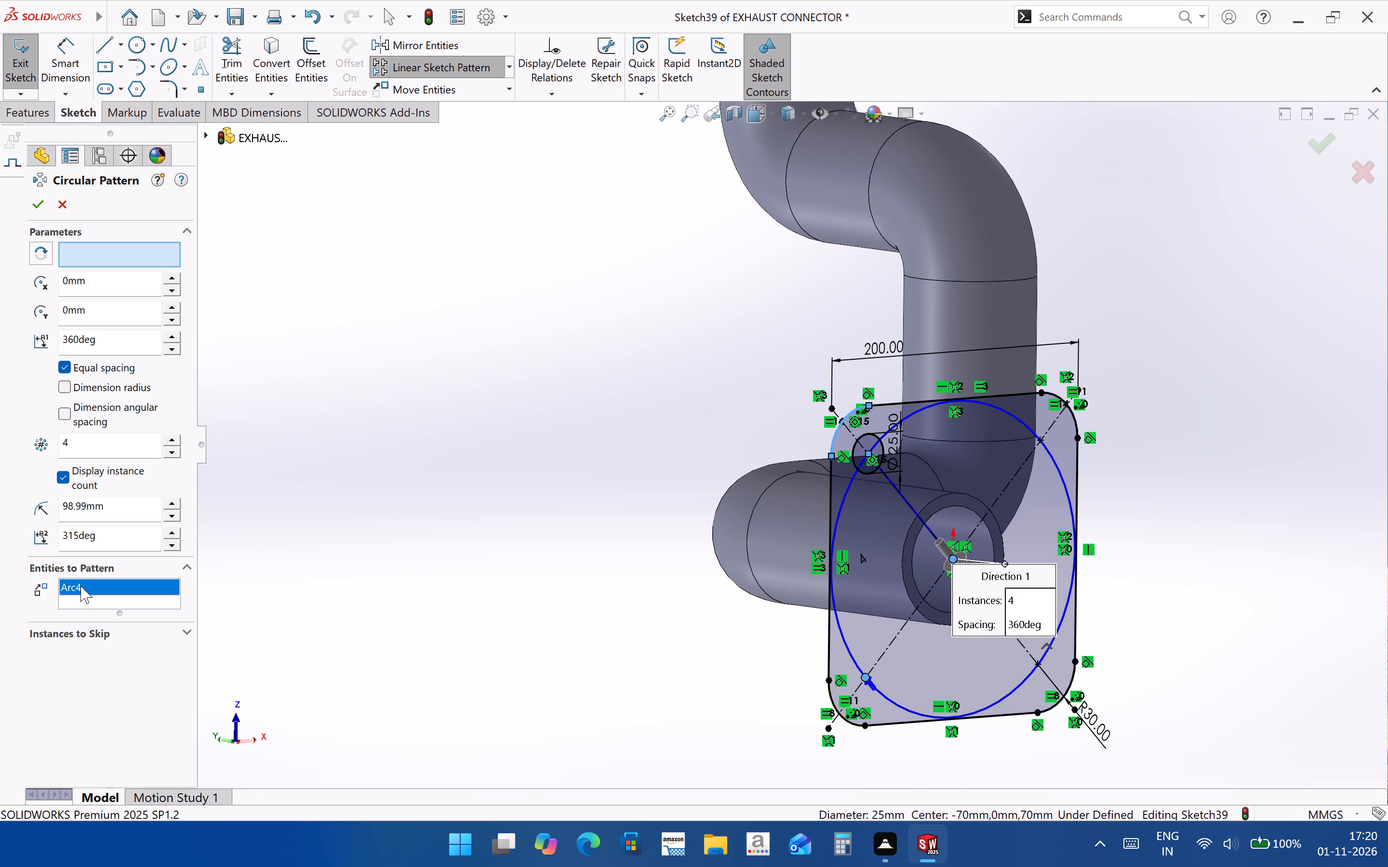
pyautogui.press('Delete')
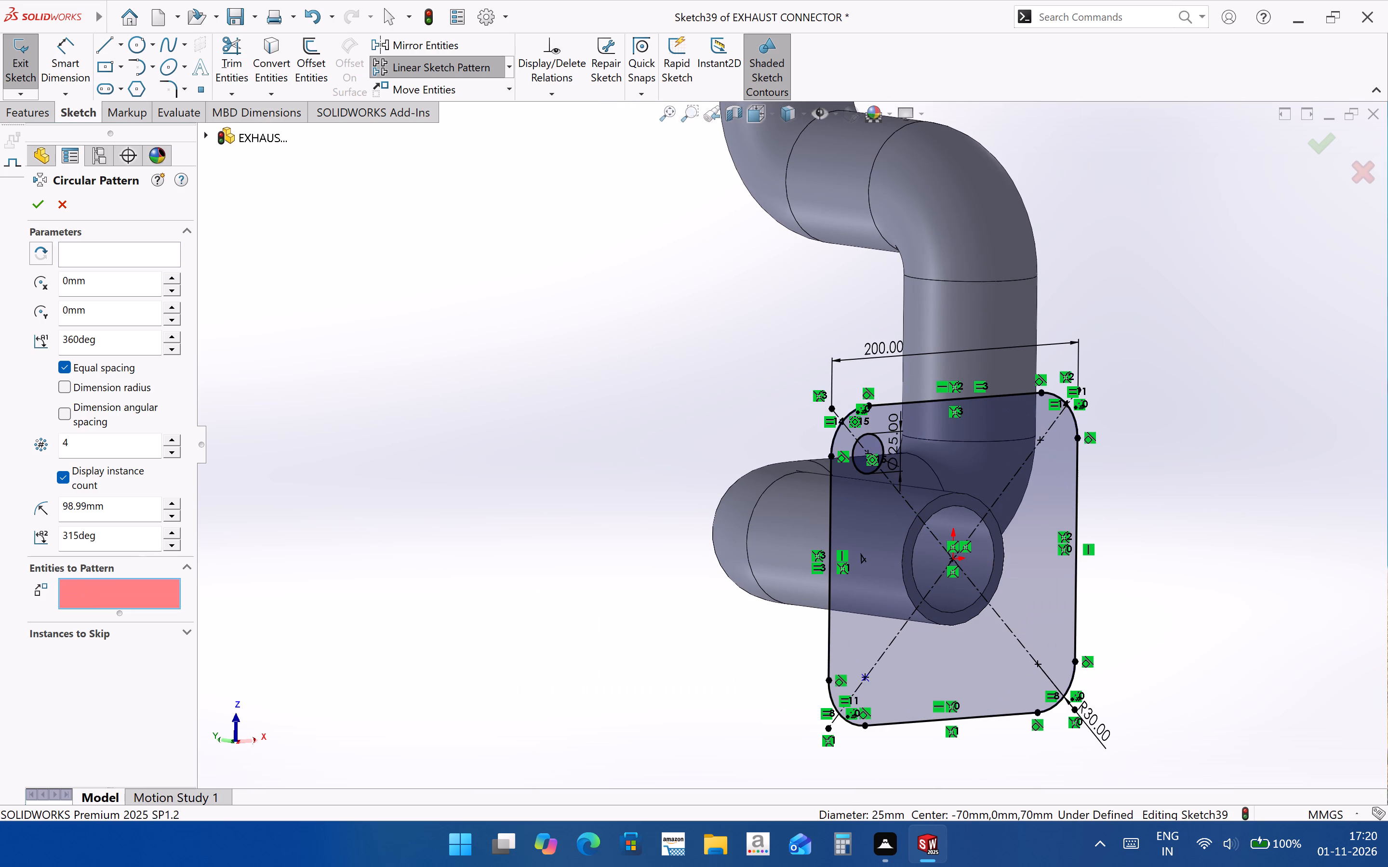
pyautogui.click(116, 273)
pyautogui.click(122, 243)
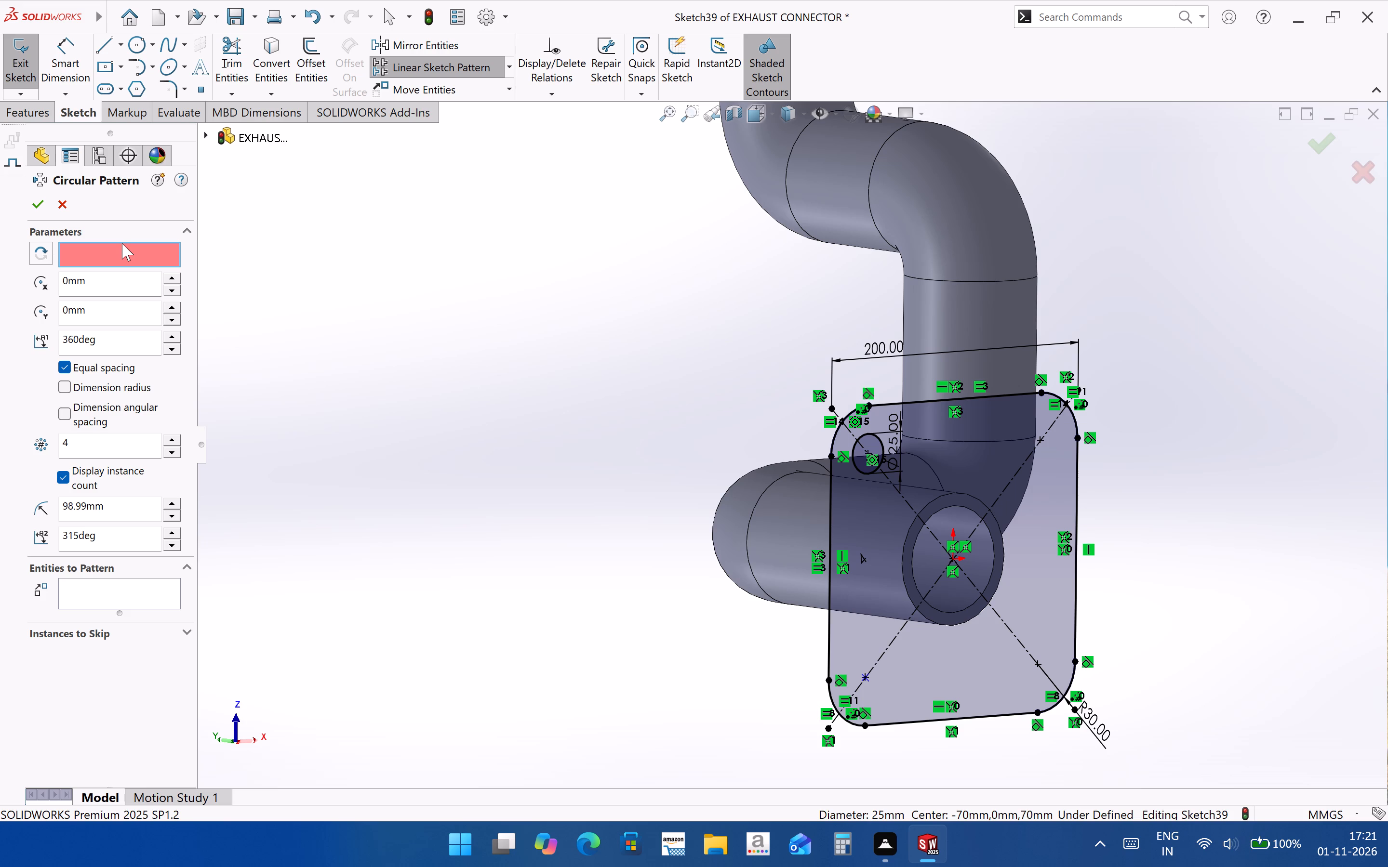
pyautogui.moveTo(231, 423); pyautogui.dragTo(190, 386, button='middle')
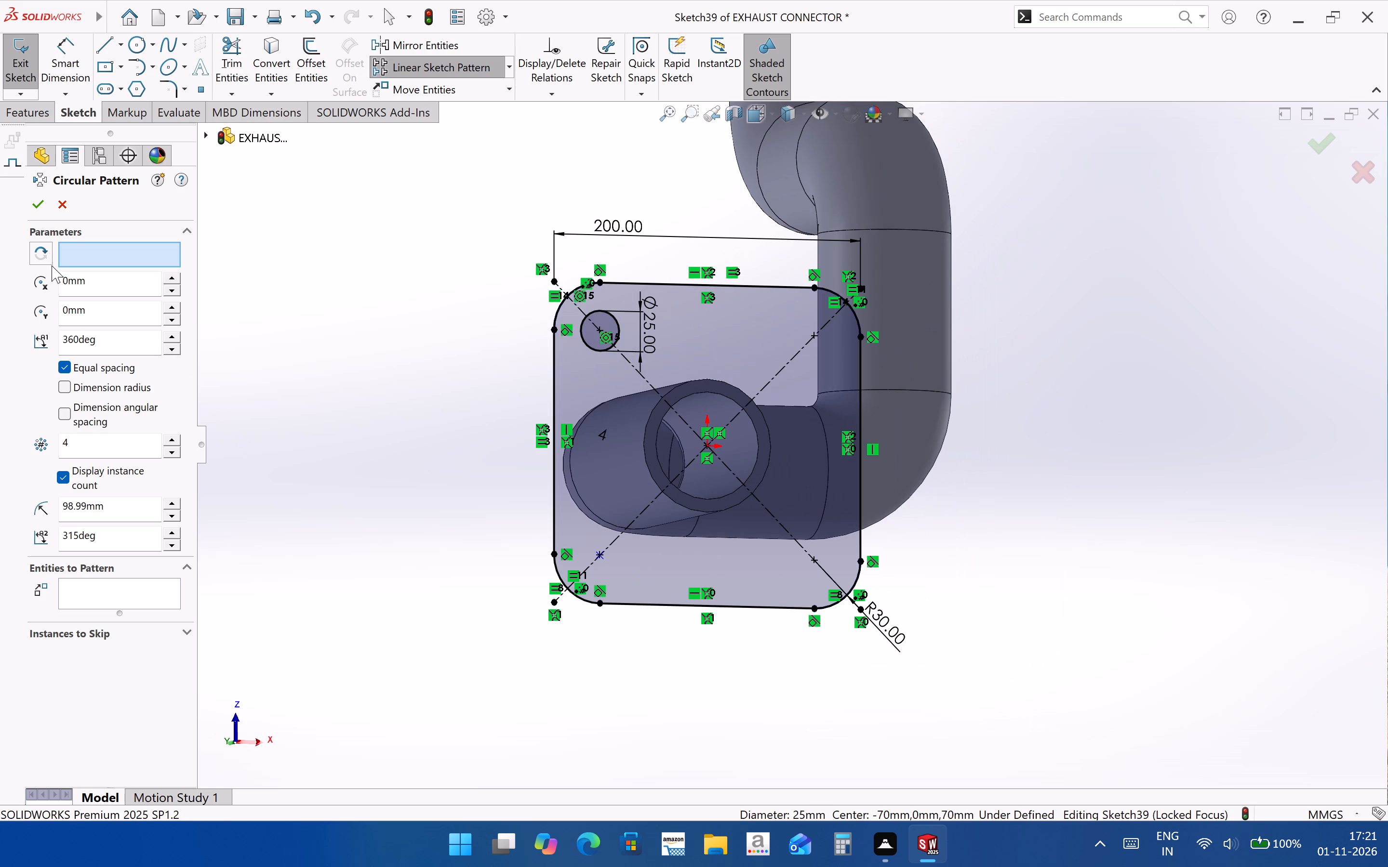
pyautogui.click(128, 260)
pyautogui.scroll(-1, 662, 430)
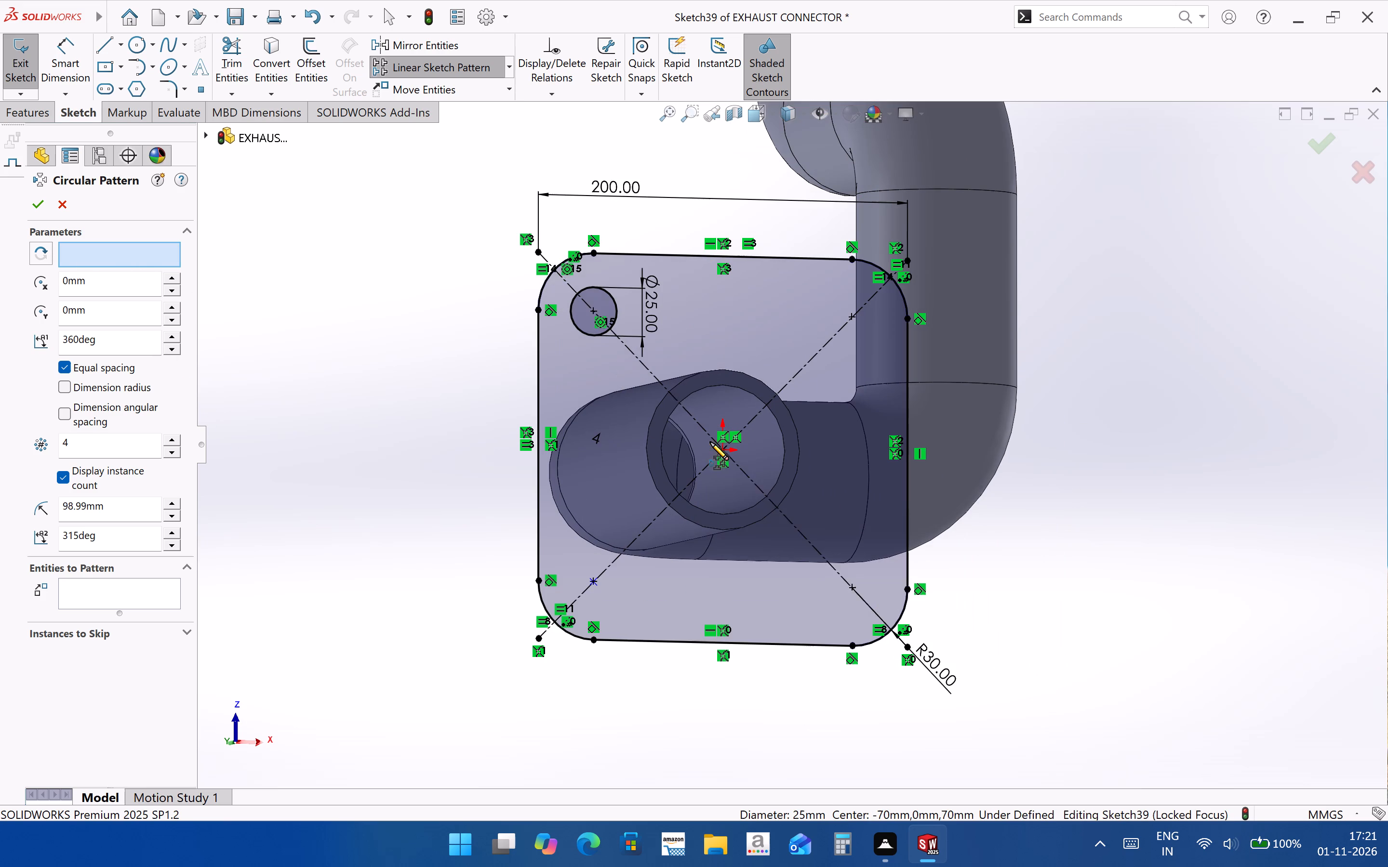
pyautogui.scroll(-5, 727, 450)
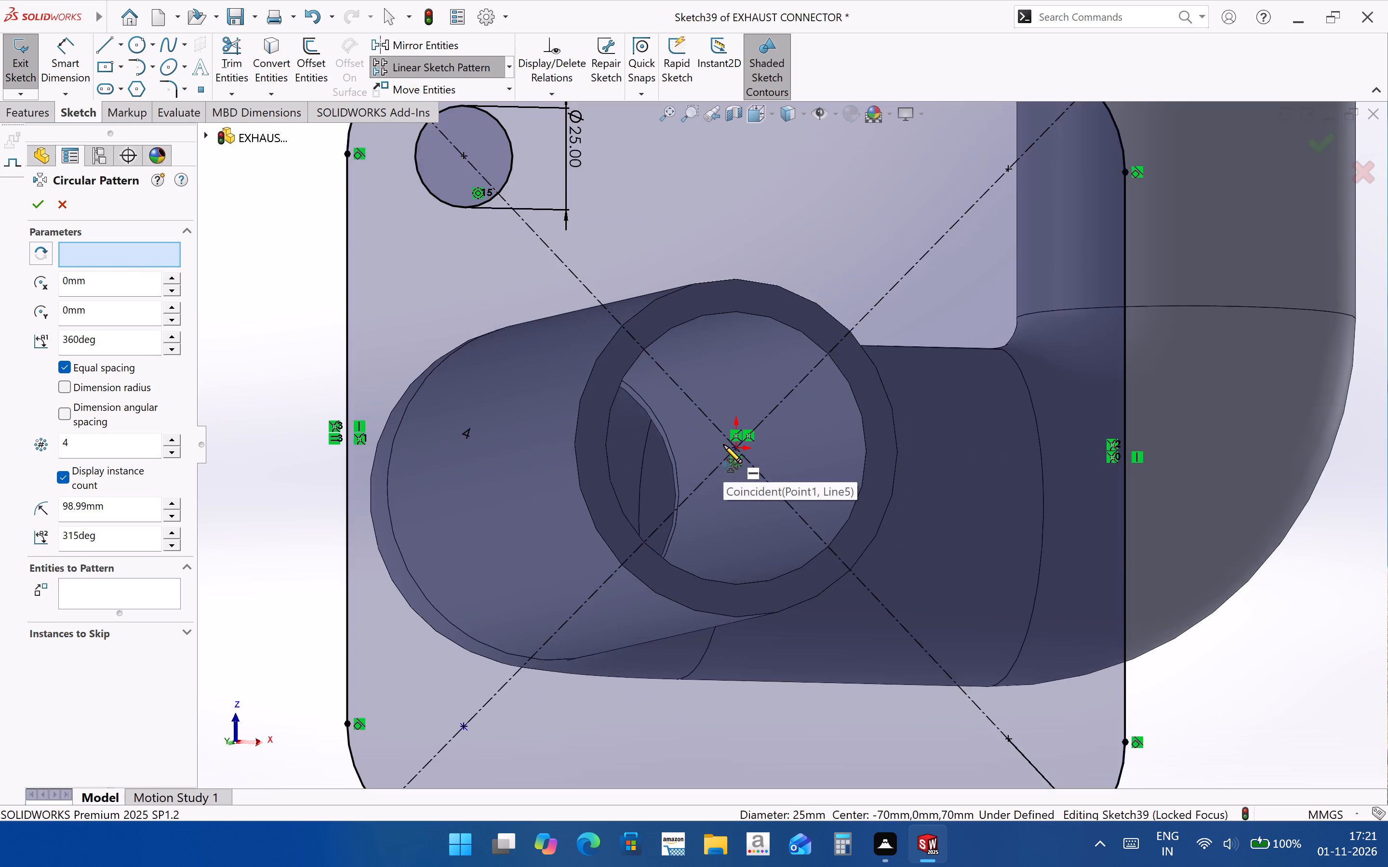
pyautogui.scroll(-2, 723, 445)
pyautogui.click(757, 452)
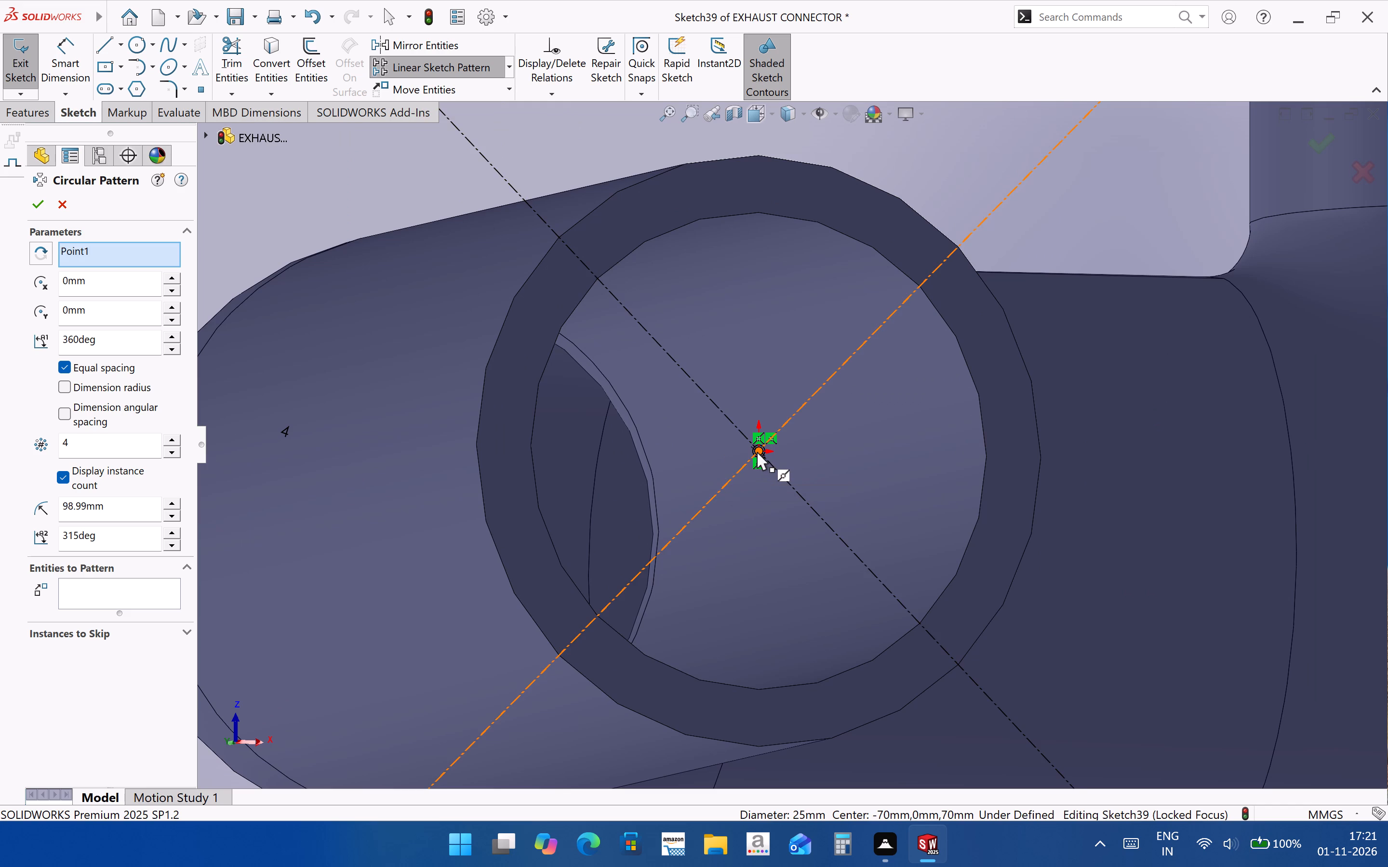
pyautogui.scroll(1, 280, 533)
pyautogui.click(93, 594)
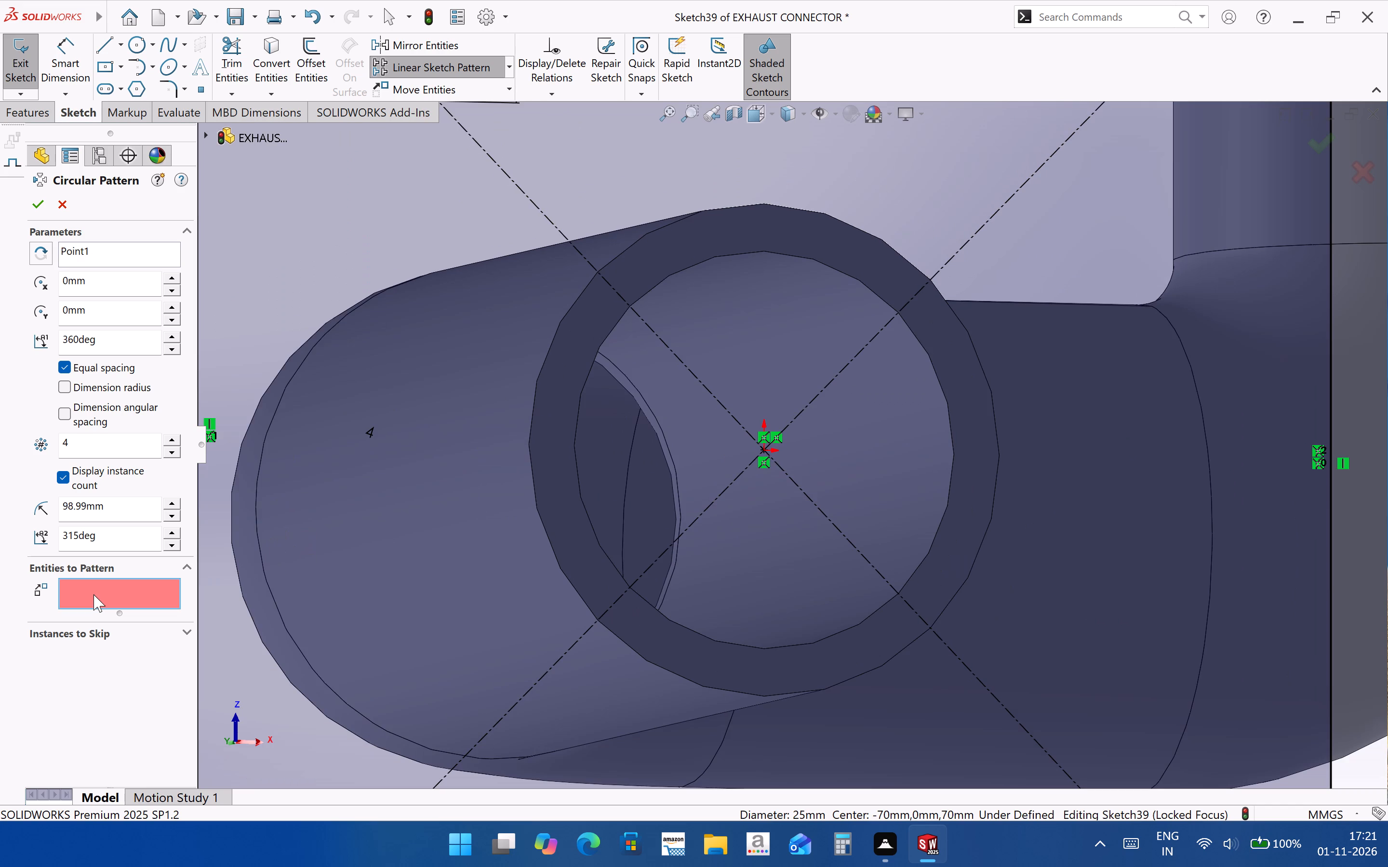
pyautogui.scroll(3, 642, 469)
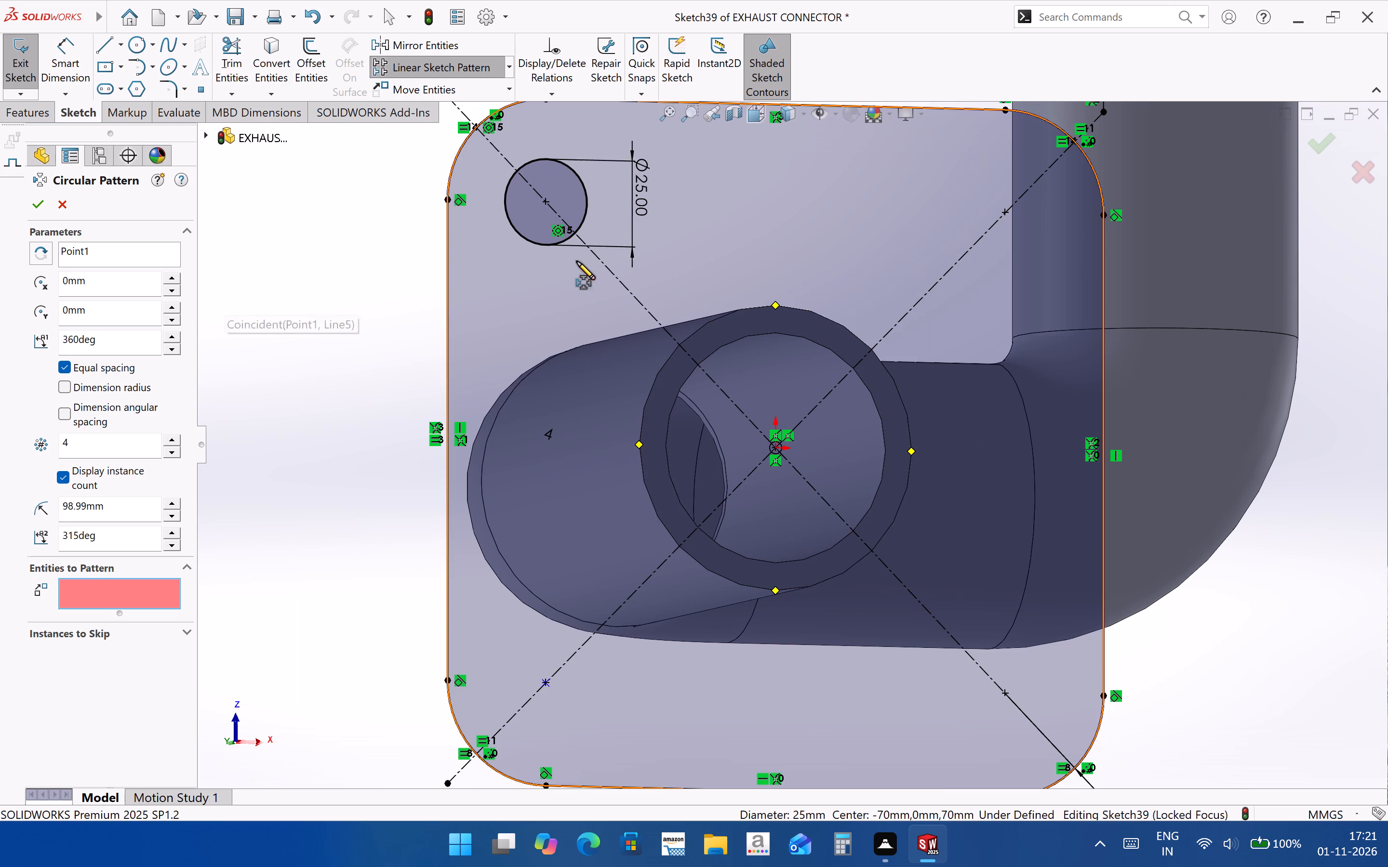
pyautogui.click(588, 203)
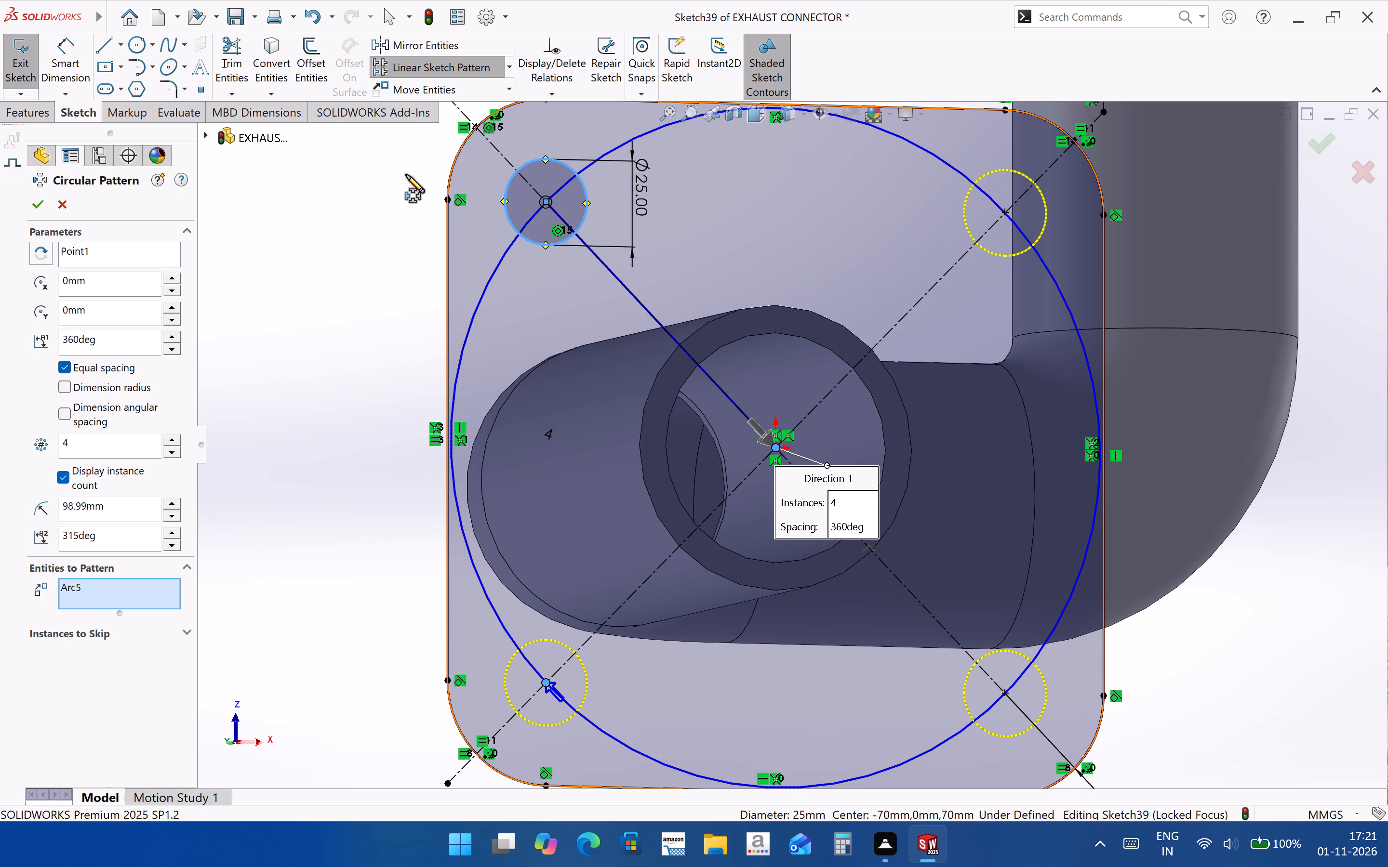
pyautogui.click(44, 208)
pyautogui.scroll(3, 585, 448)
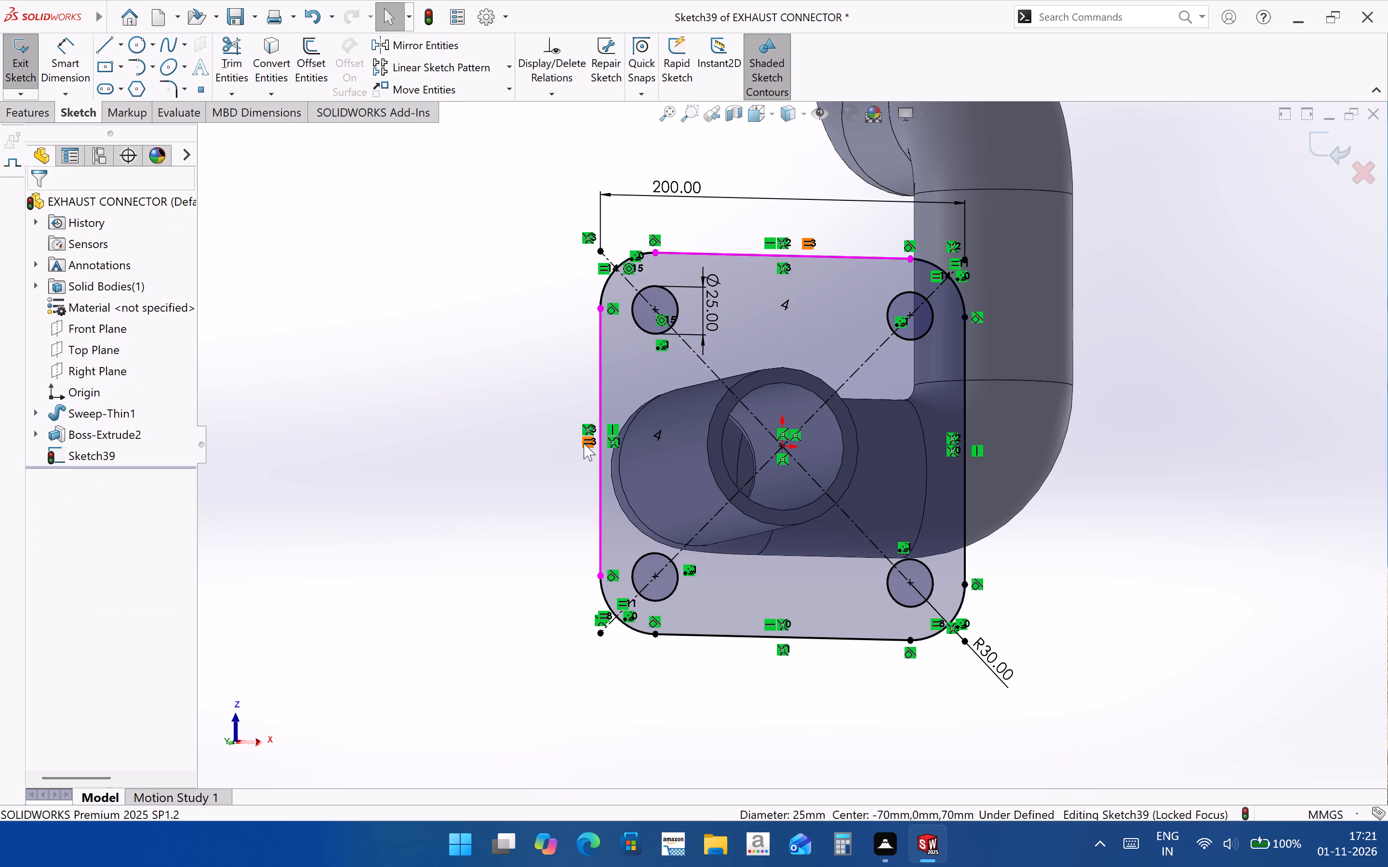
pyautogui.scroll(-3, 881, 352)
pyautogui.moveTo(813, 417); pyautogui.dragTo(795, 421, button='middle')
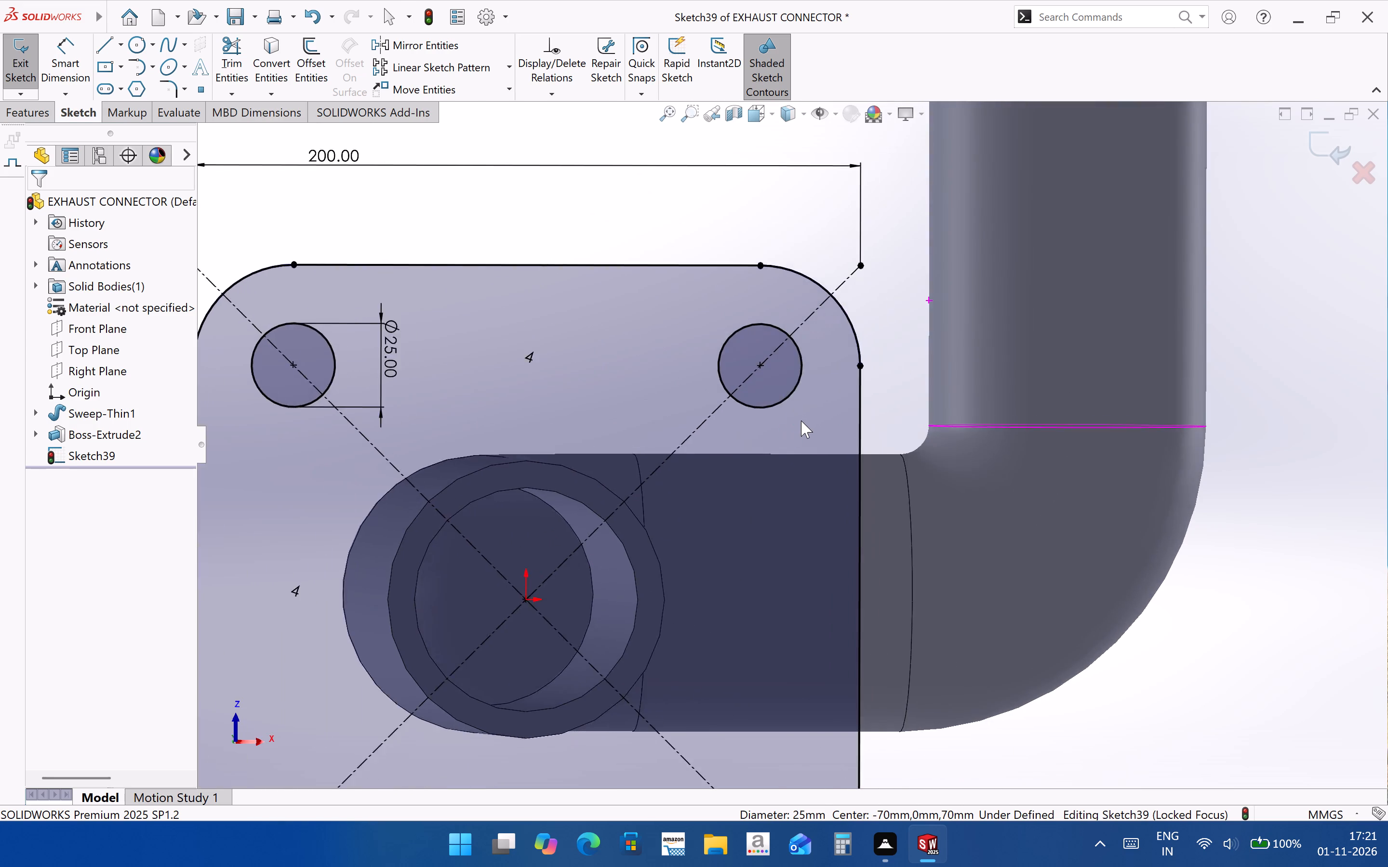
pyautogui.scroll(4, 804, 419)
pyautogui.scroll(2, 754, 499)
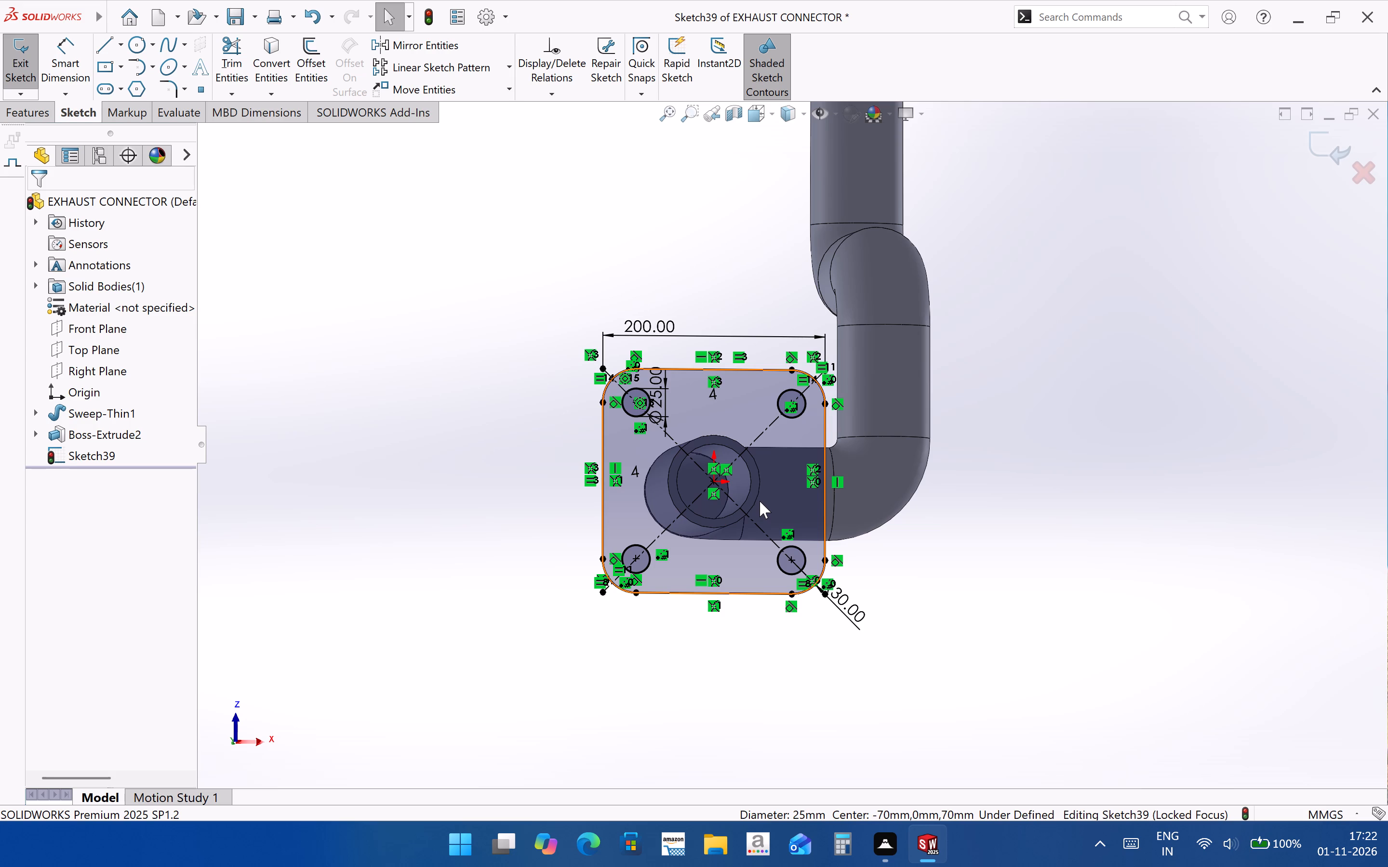
# Extrude the lower flange's plate region 22 mm back toward the pipe, leaving the four holes and the pipe bore open.
pyautogui.scroll(2, 779, 504)
pyautogui.scroll(-3, 859, 550)
pyautogui.moveTo(737, 560); pyautogui.dragTo(794, 590, button='middle')
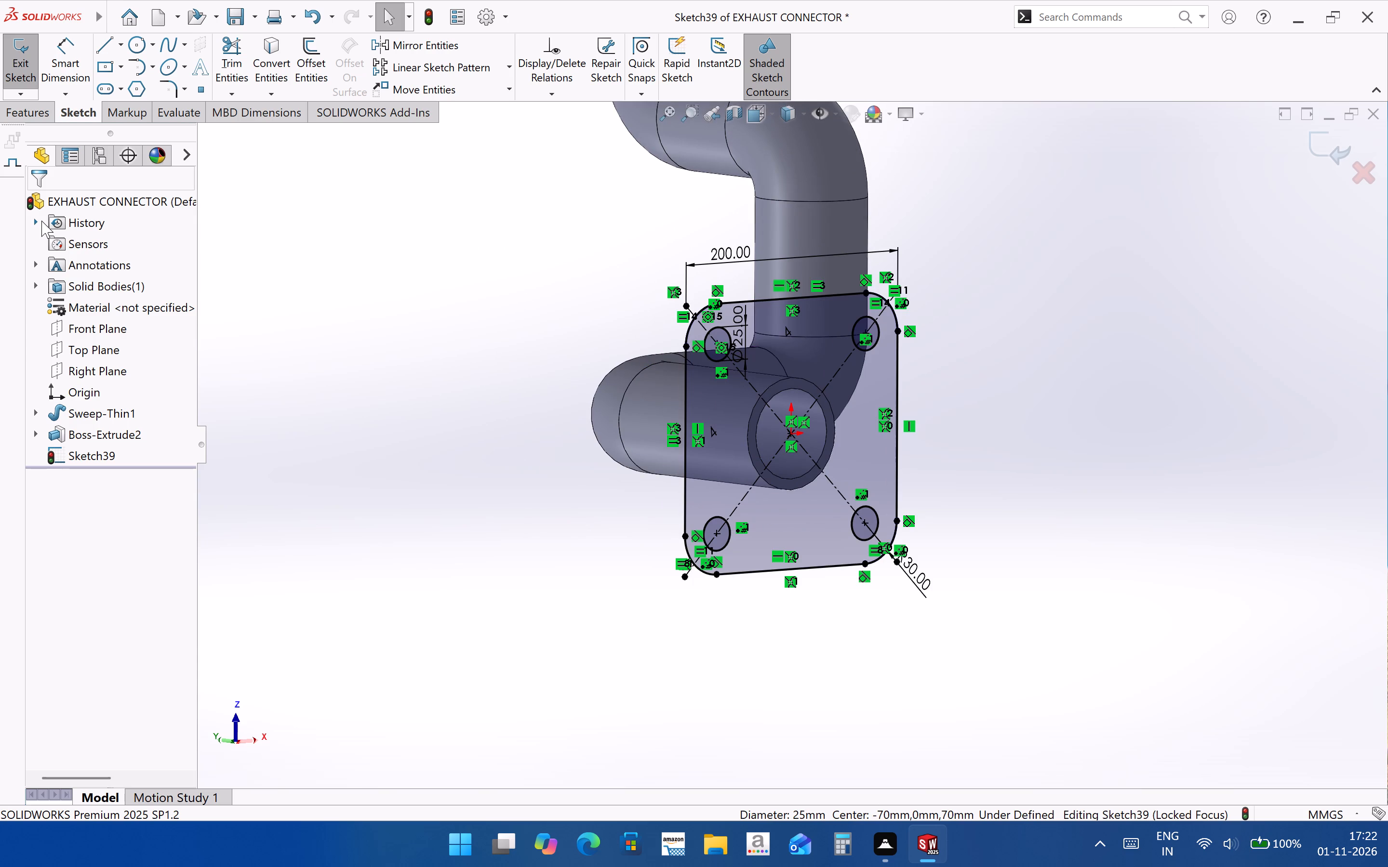
pyautogui.click(41, 118)
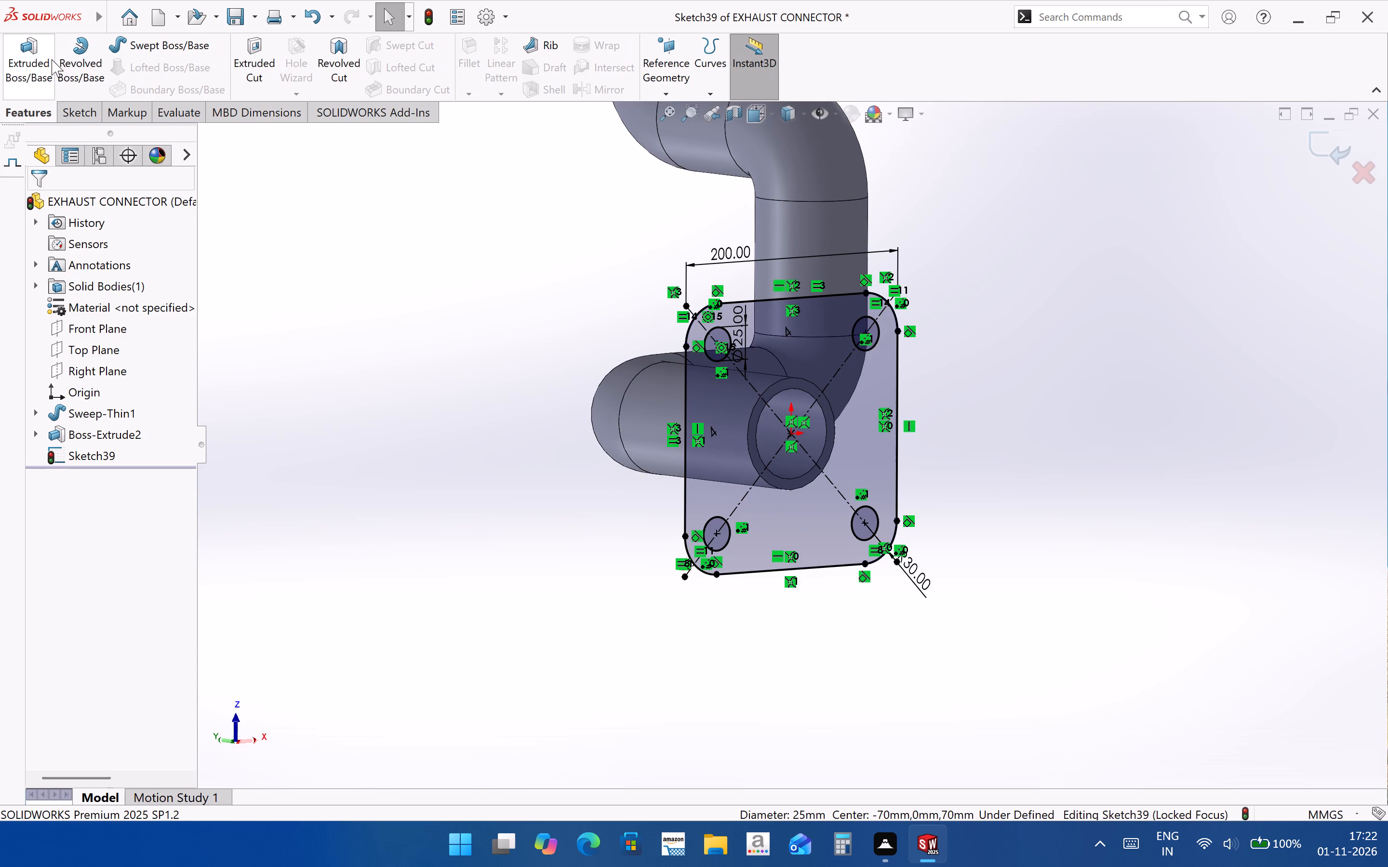
pyautogui.click(41, 59)
pyautogui.click(849, 402)
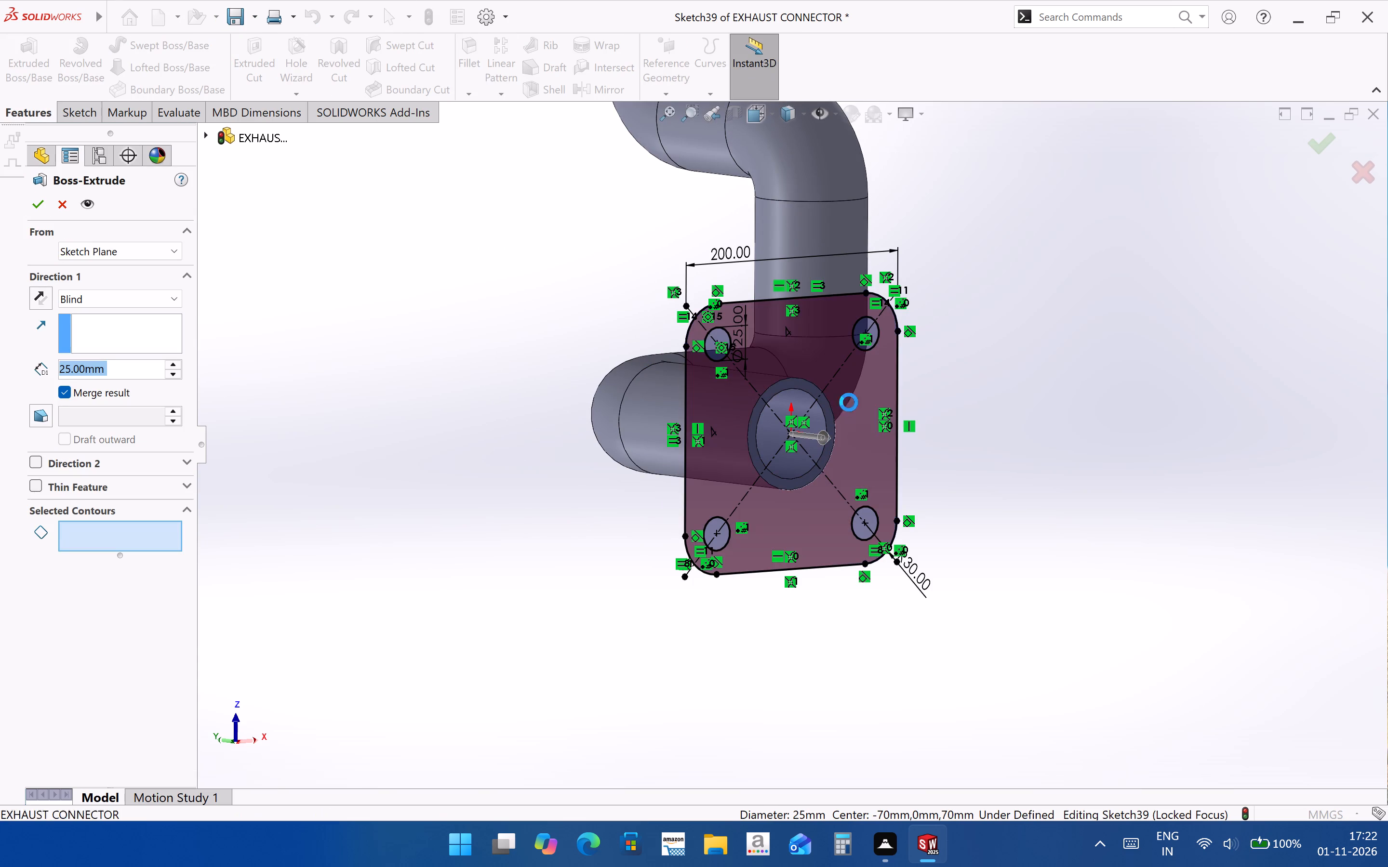
pyautogui.scroll(-2, 802, 494)
pyautogui.moveTo(774, 494); pyautogui.dragTo(989, 419, button='middle')
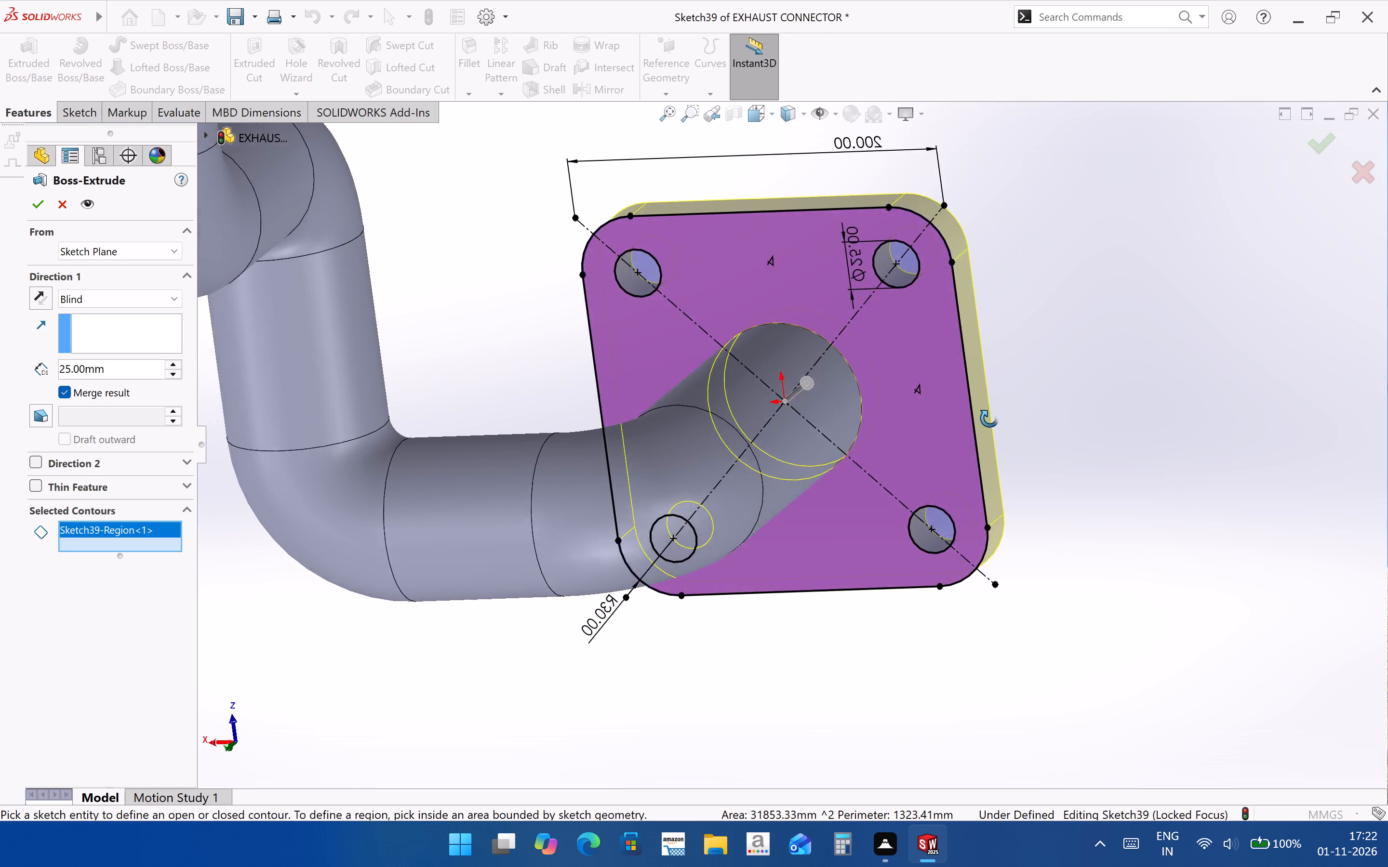
pyautogui.moveTo(989, 419); pyautogui.dragTo(869, 450, button='middle')
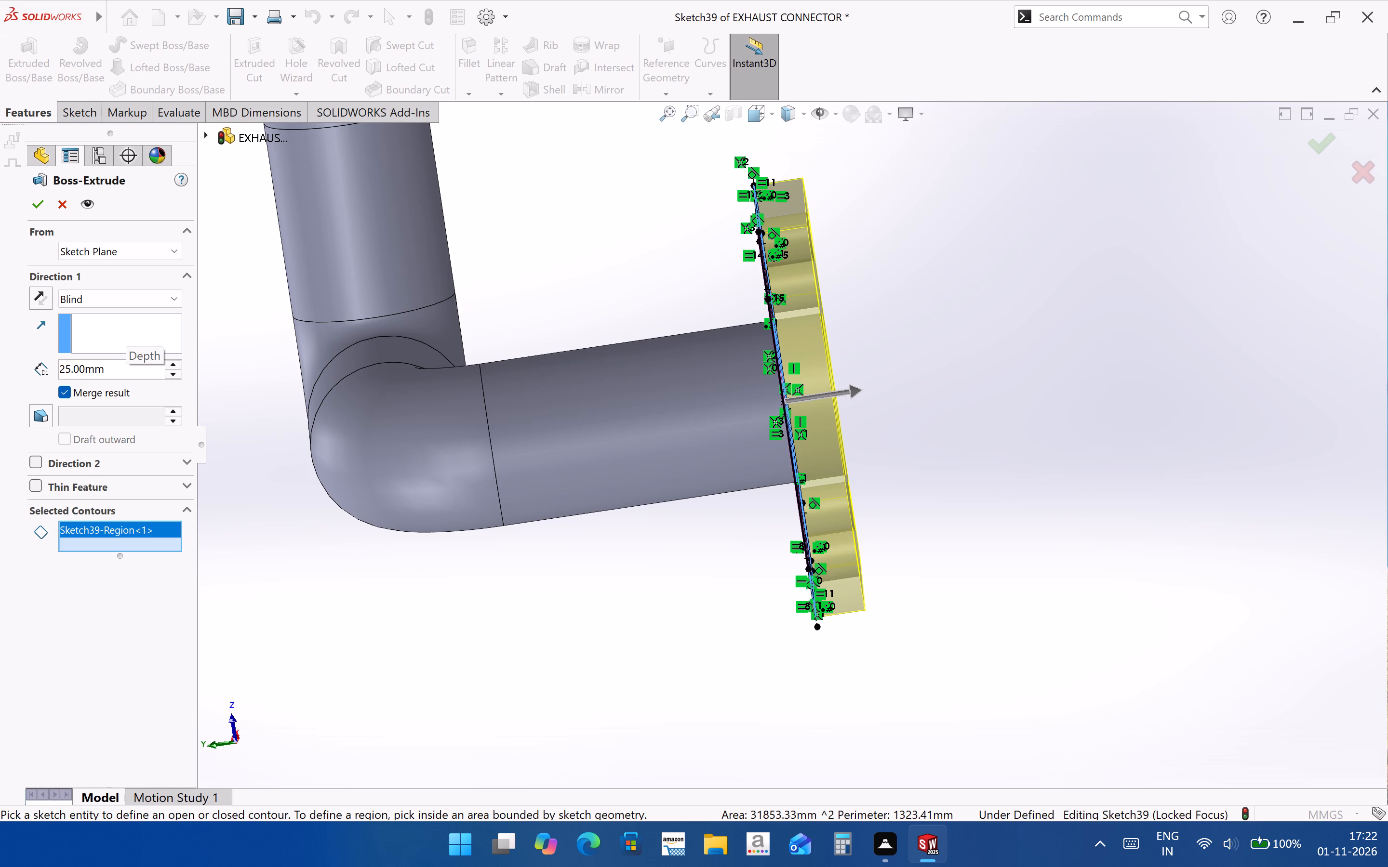
pyautogui.moveTo(121, 366); pyautogui.dragTo(18, 357)
pyautogui.write('22')
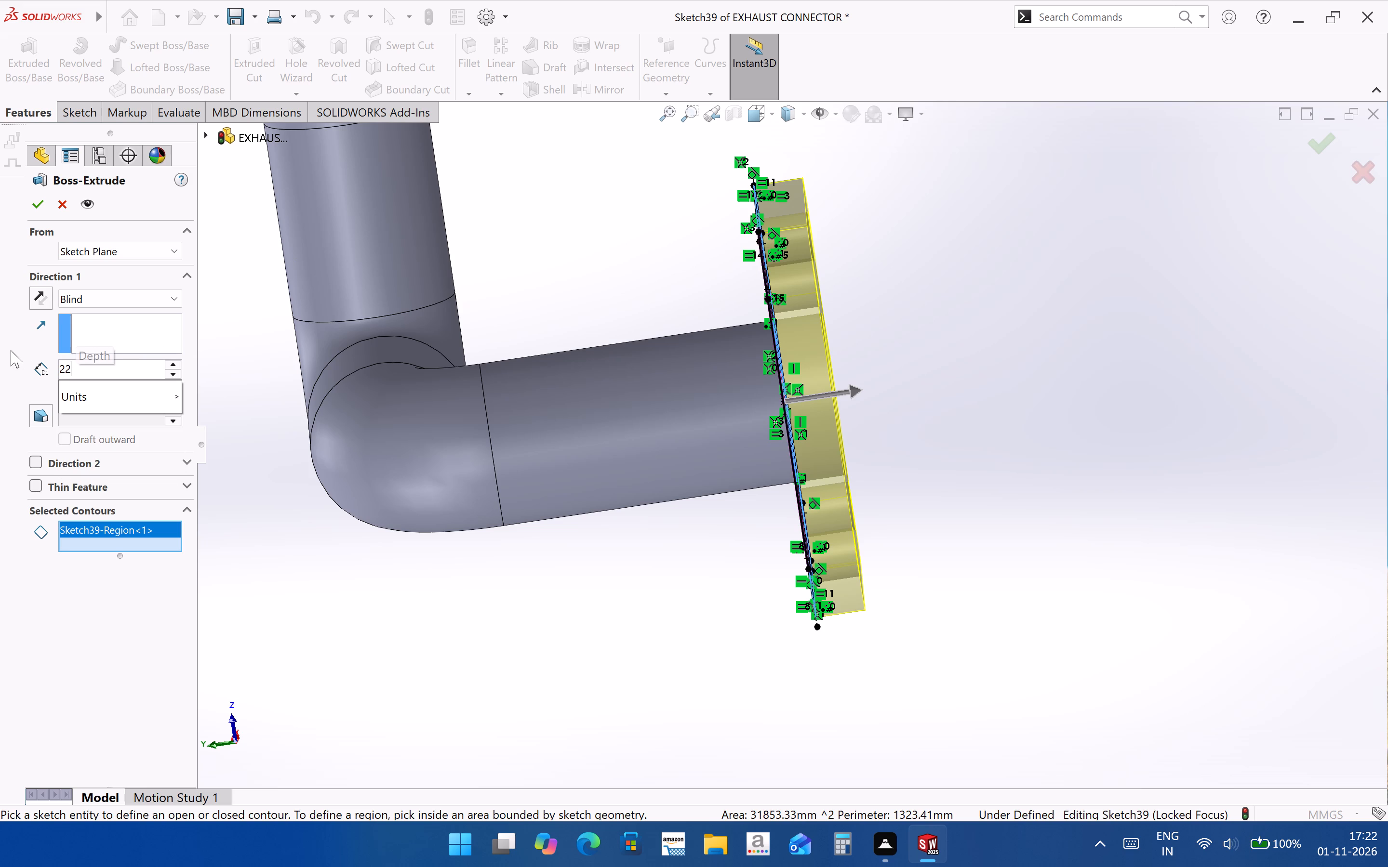
pyautogui.press('Return')
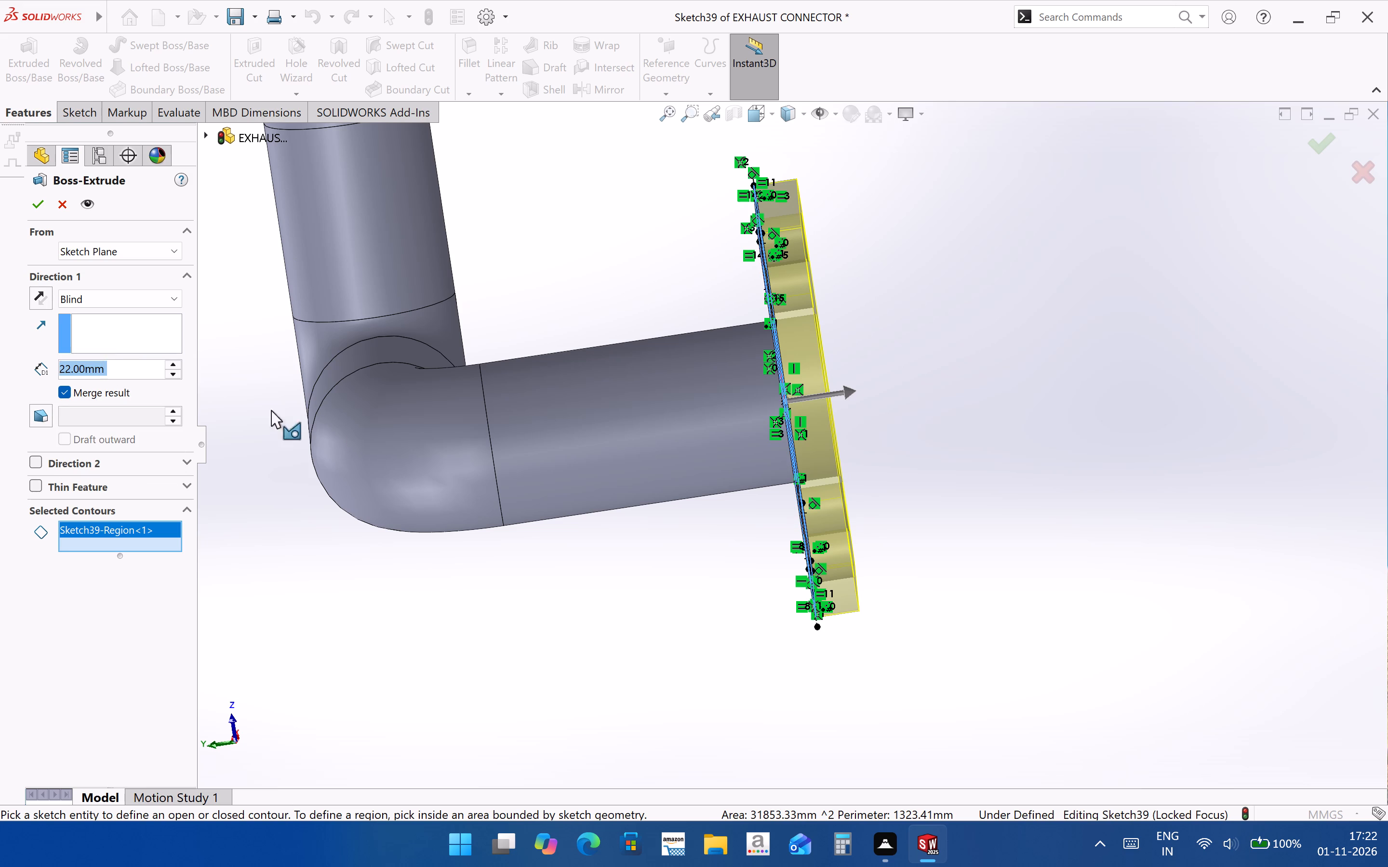
pyautogui.click(33, 296)
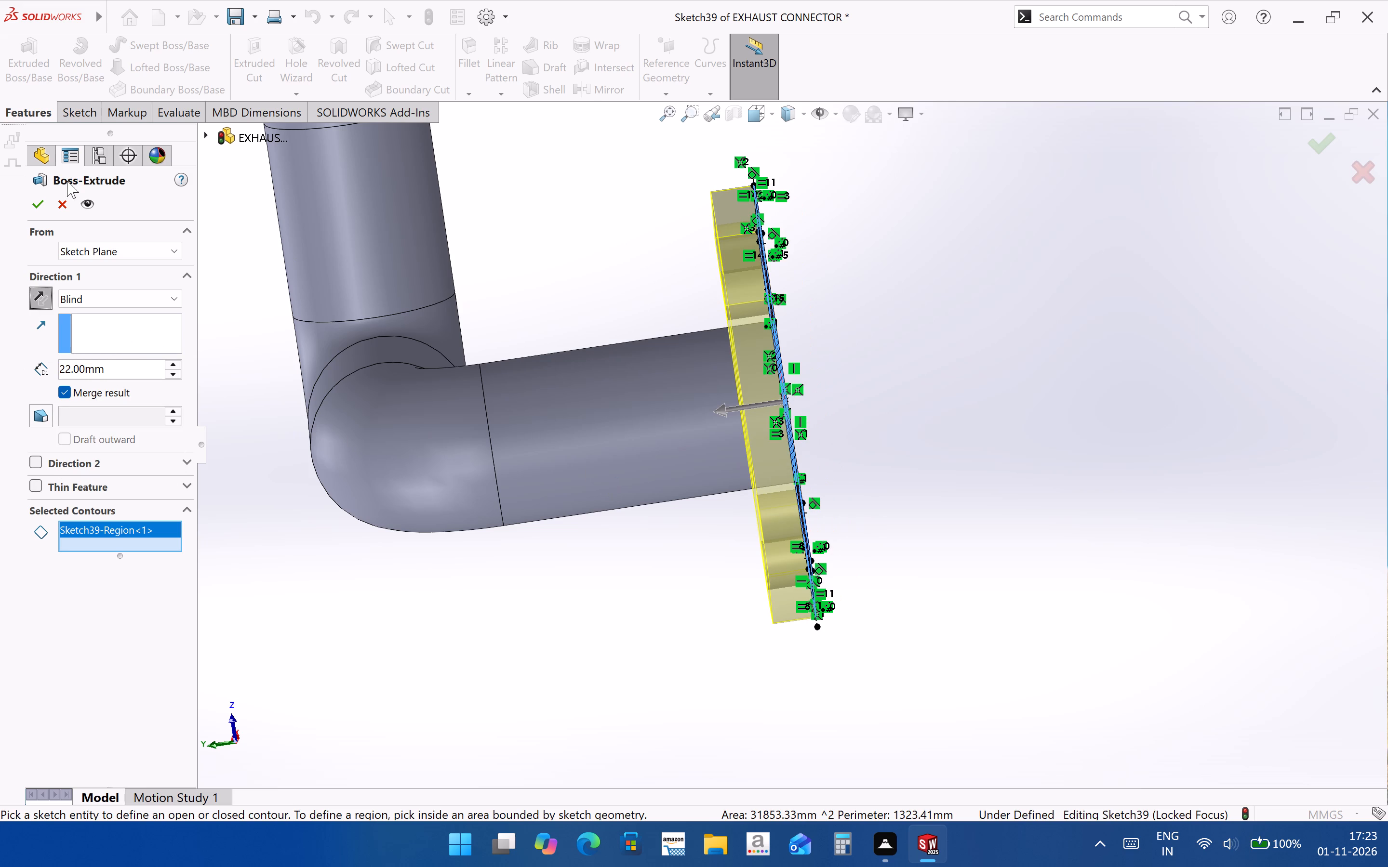
pyautogui.click(37, 195)
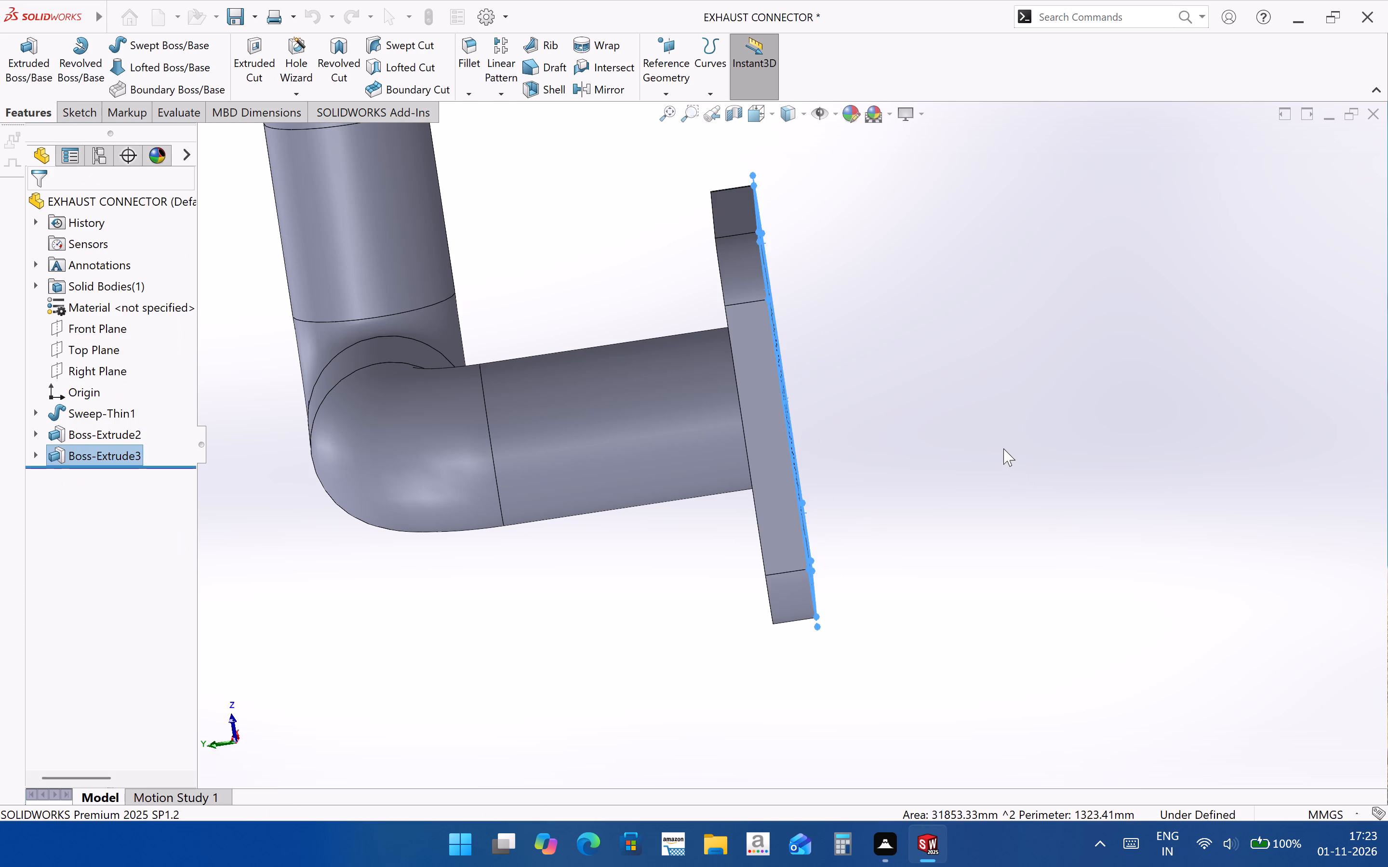
pyautogui.click(1003, 448)
# Examine the extruded lower flange and the whole connector from several angles.
pyautogui.moveTo(755, 456); pyautogui.dragTo(704, 500, button='middle')
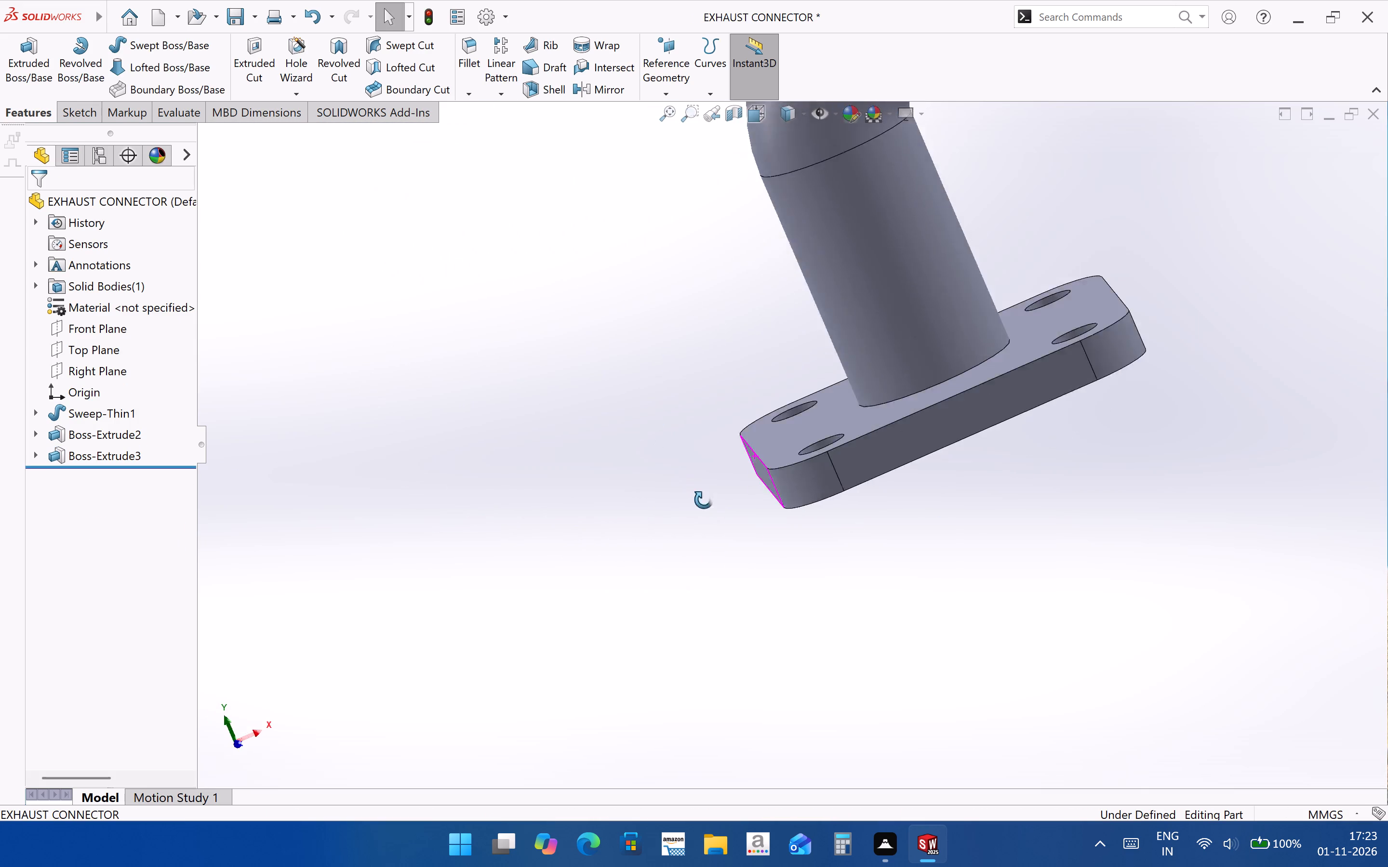
pyautogui.moveTo(704, 500); pyautogui.dragTo(748, 599, button='middle')
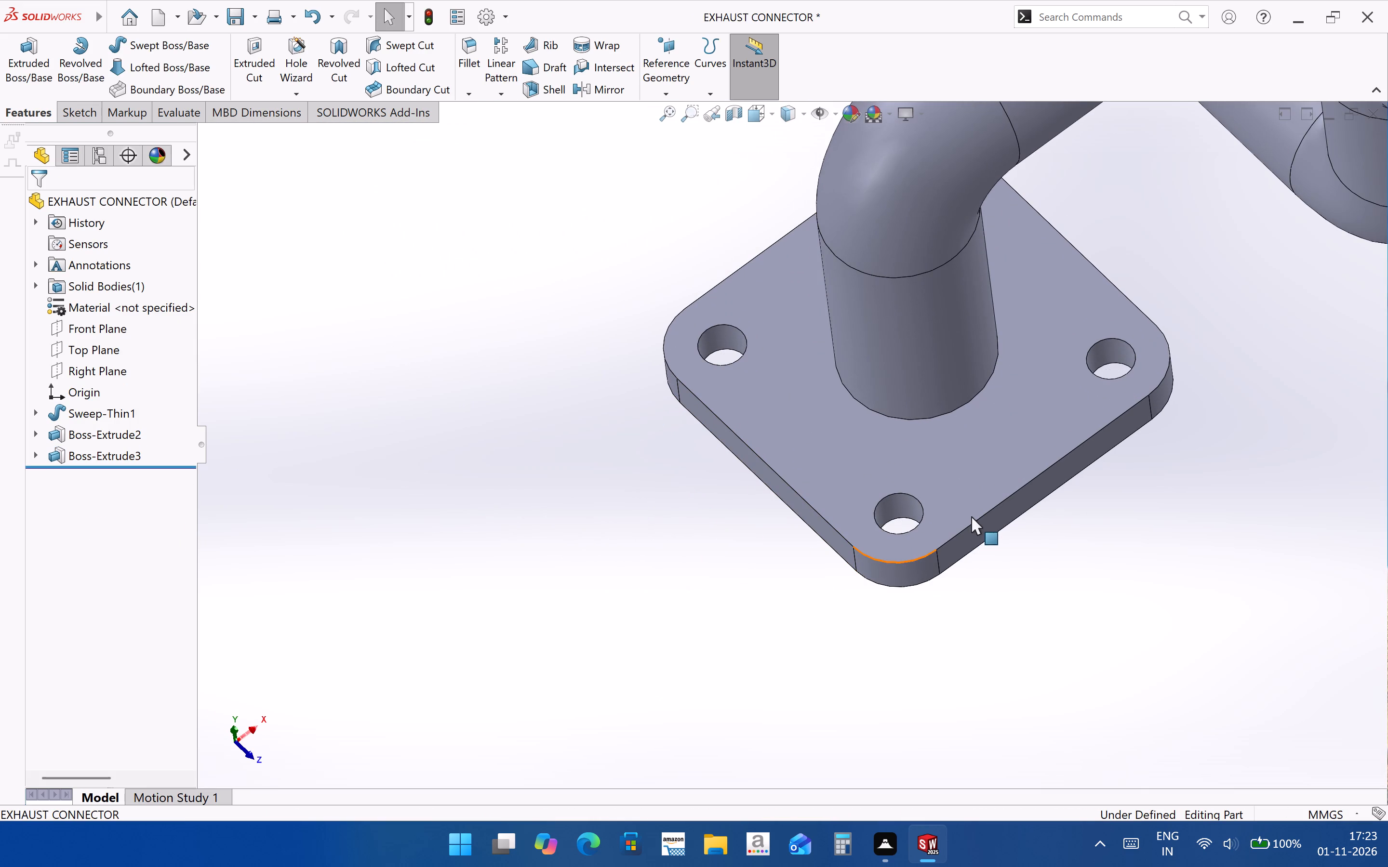
pyautogui.scroll(-2, 974, 506)
pyautogui.moveTo(858, 557); pyautogui.dragTo(971, 527, button='middle')
pyautogui.scroll(1, 664, 528)
pyautogui.moveTo(669, 527); pyautogui.dragTo(639, 449, button='middle')
pyautogui.scroll(6, 639, 449)
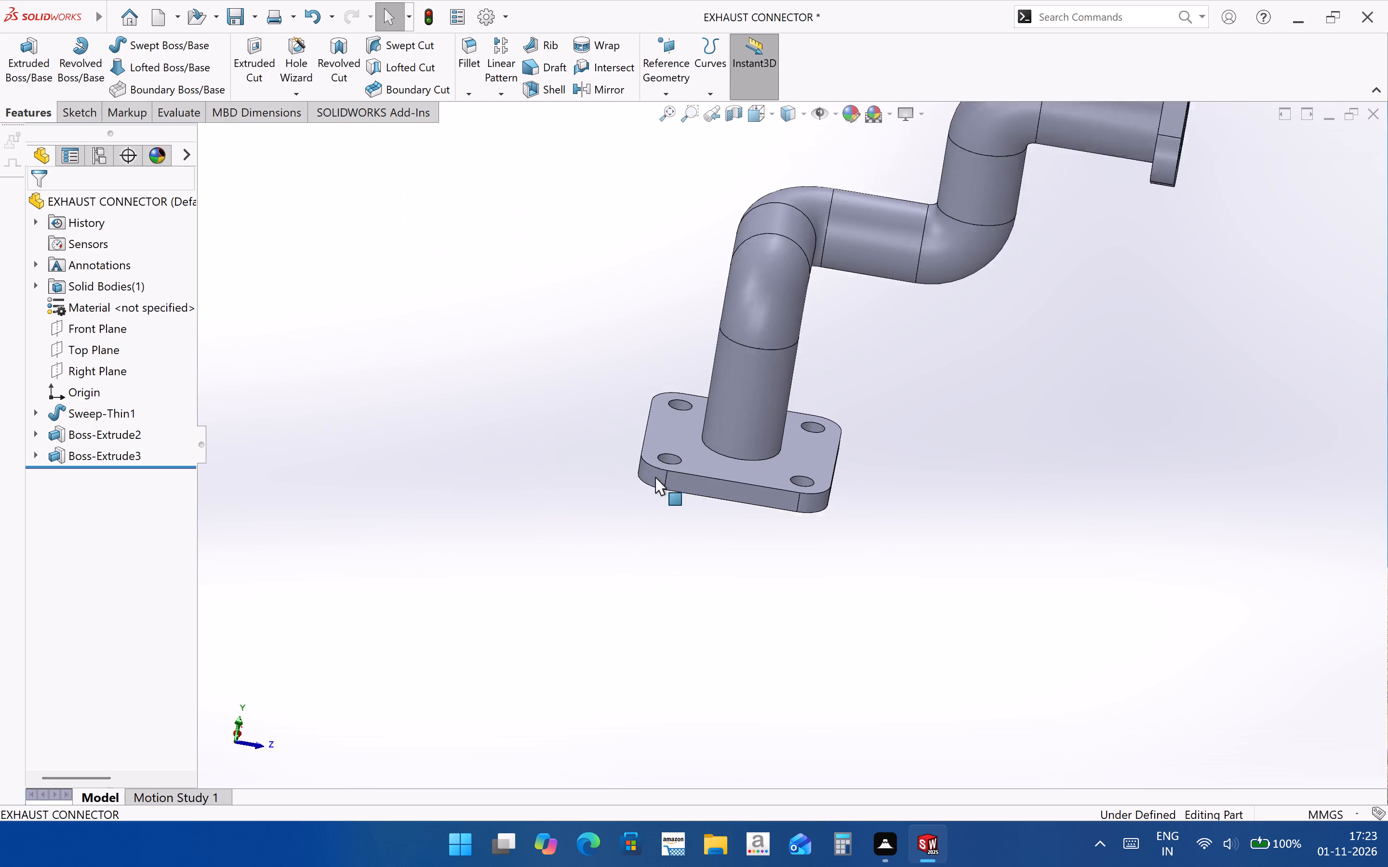
pyautogui.scroll(1, 655, 477)
pyautogui.moveTo(699, 473); pyautogui.dragTo(559, 430, button='middle')
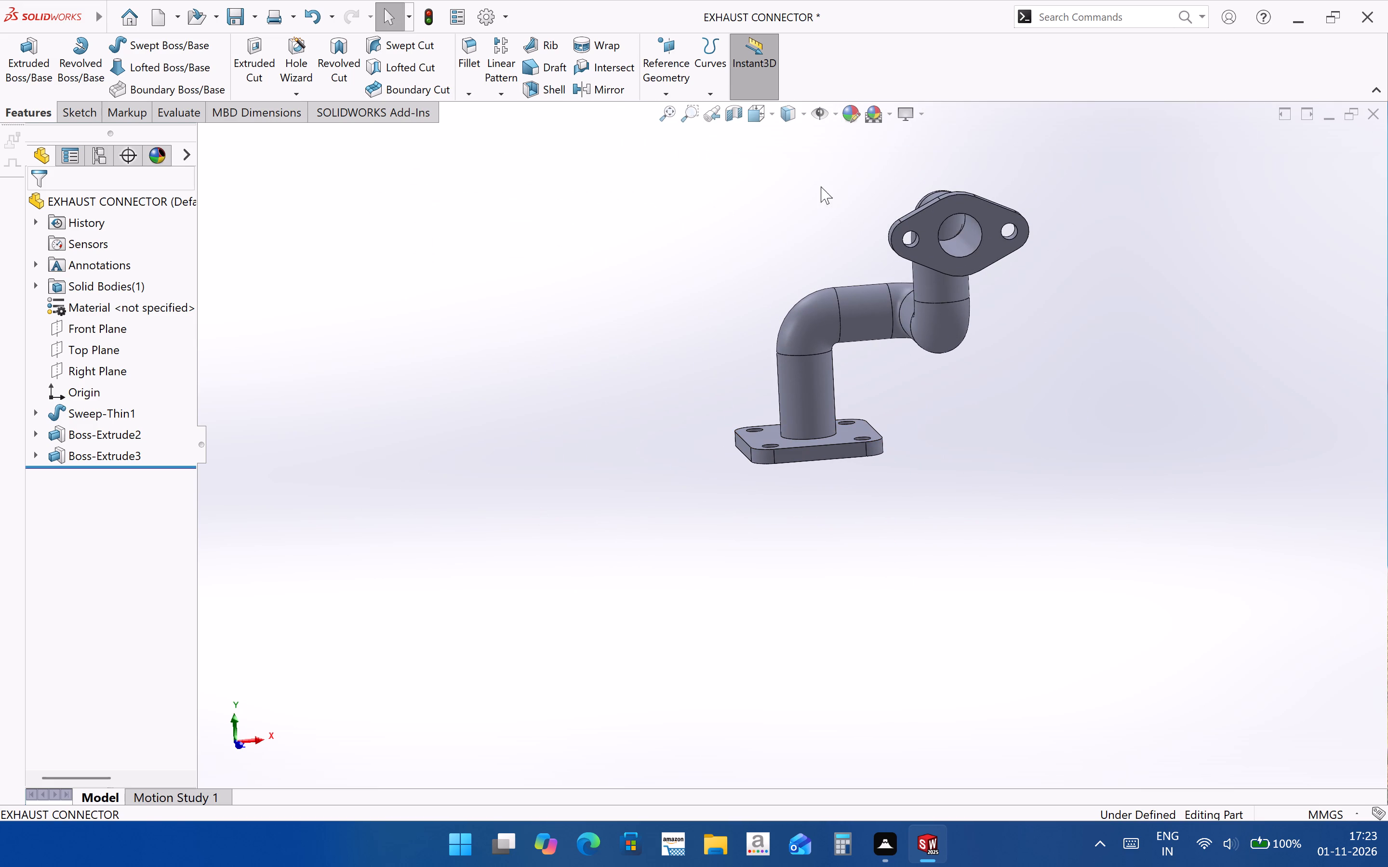
# Apply a 20 mm constant-radius fillet to the edge where the pipe meets the square lower flange.
pyautogui.click(465, 97)
pyautogui.click(483, 118)
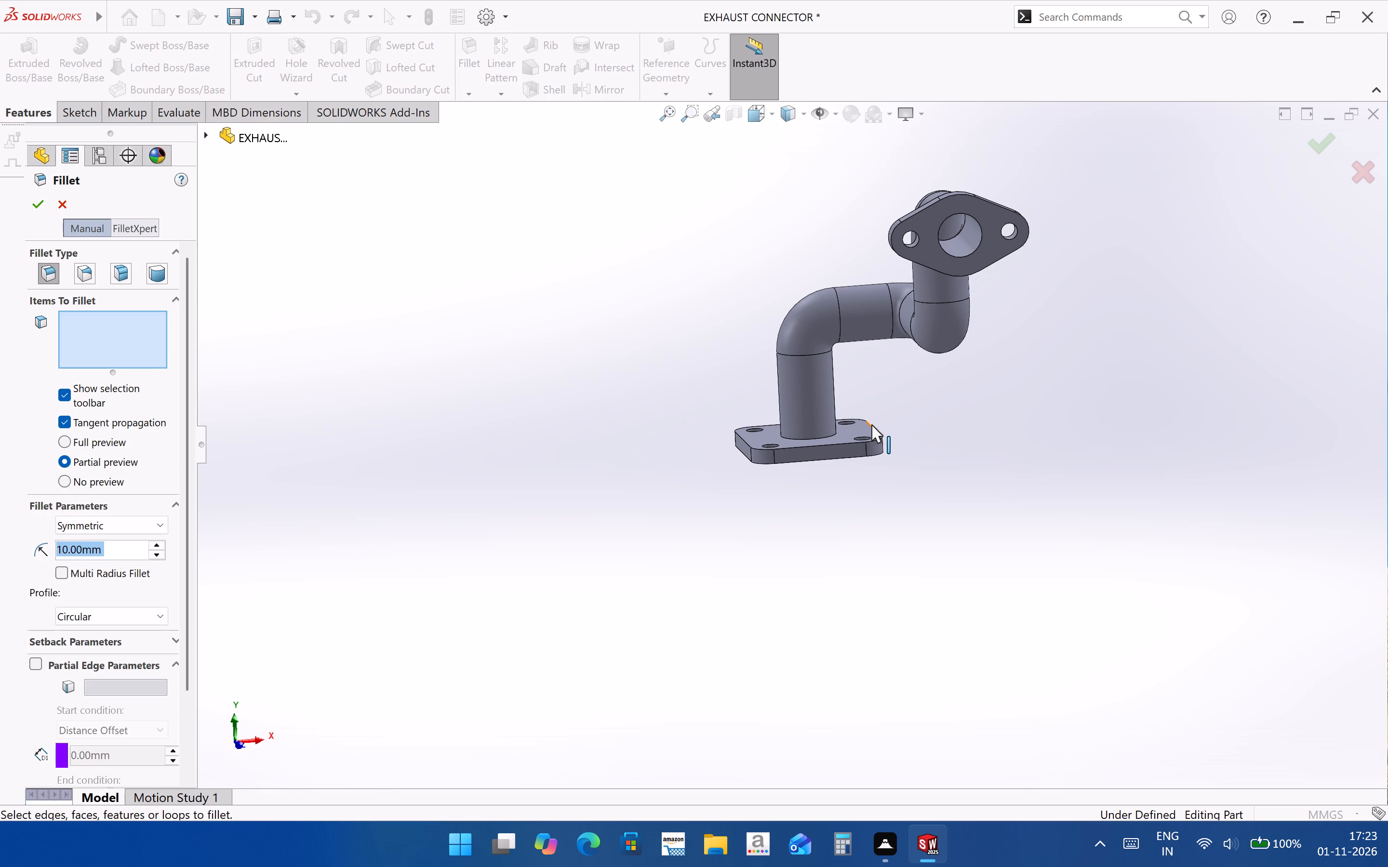
pyautogui.scroll(-1, 822, 384)
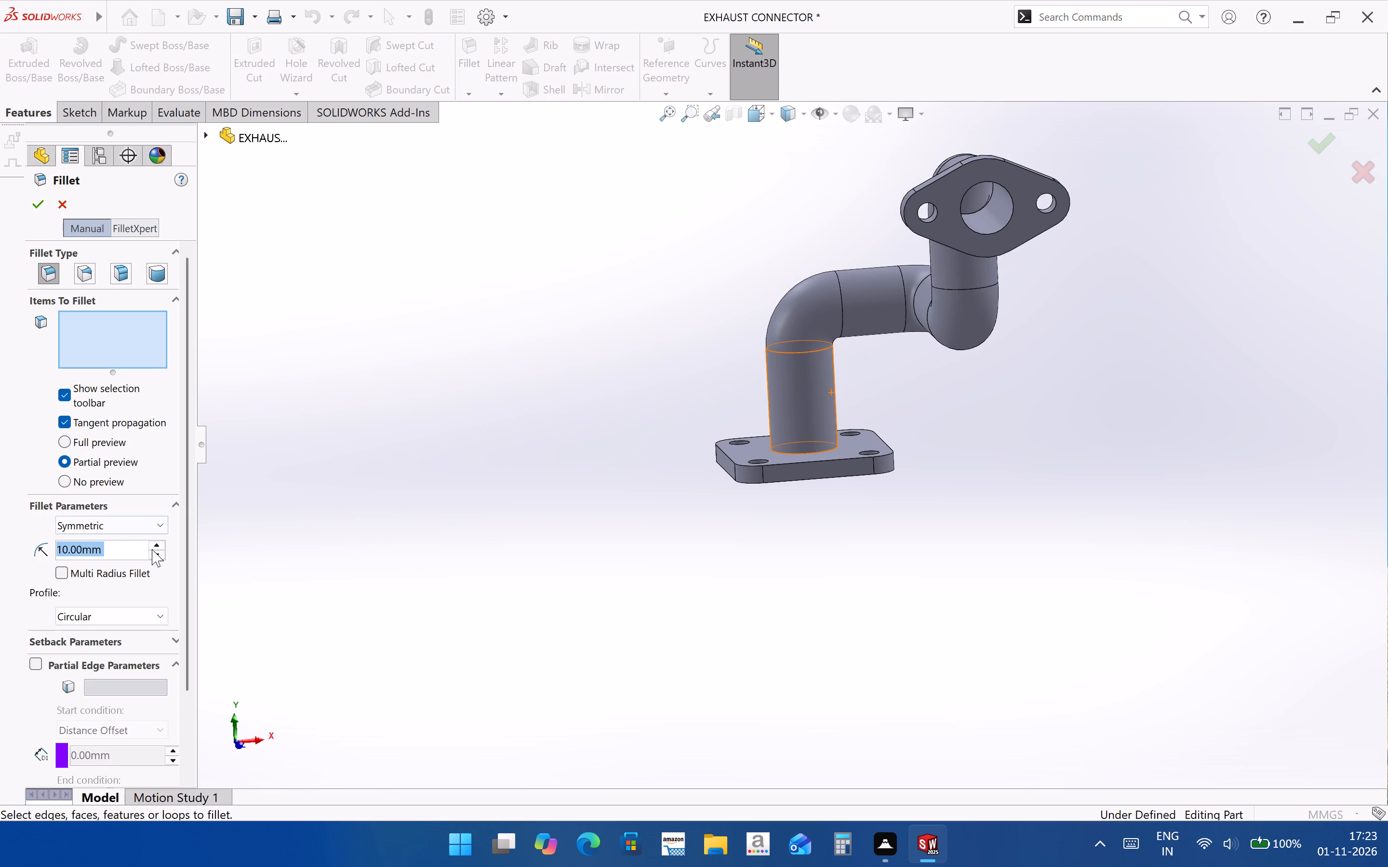
pyautogui.write('20')
pyautogui.press('Return')
pyautogui.scroll(-2, 751, 466)
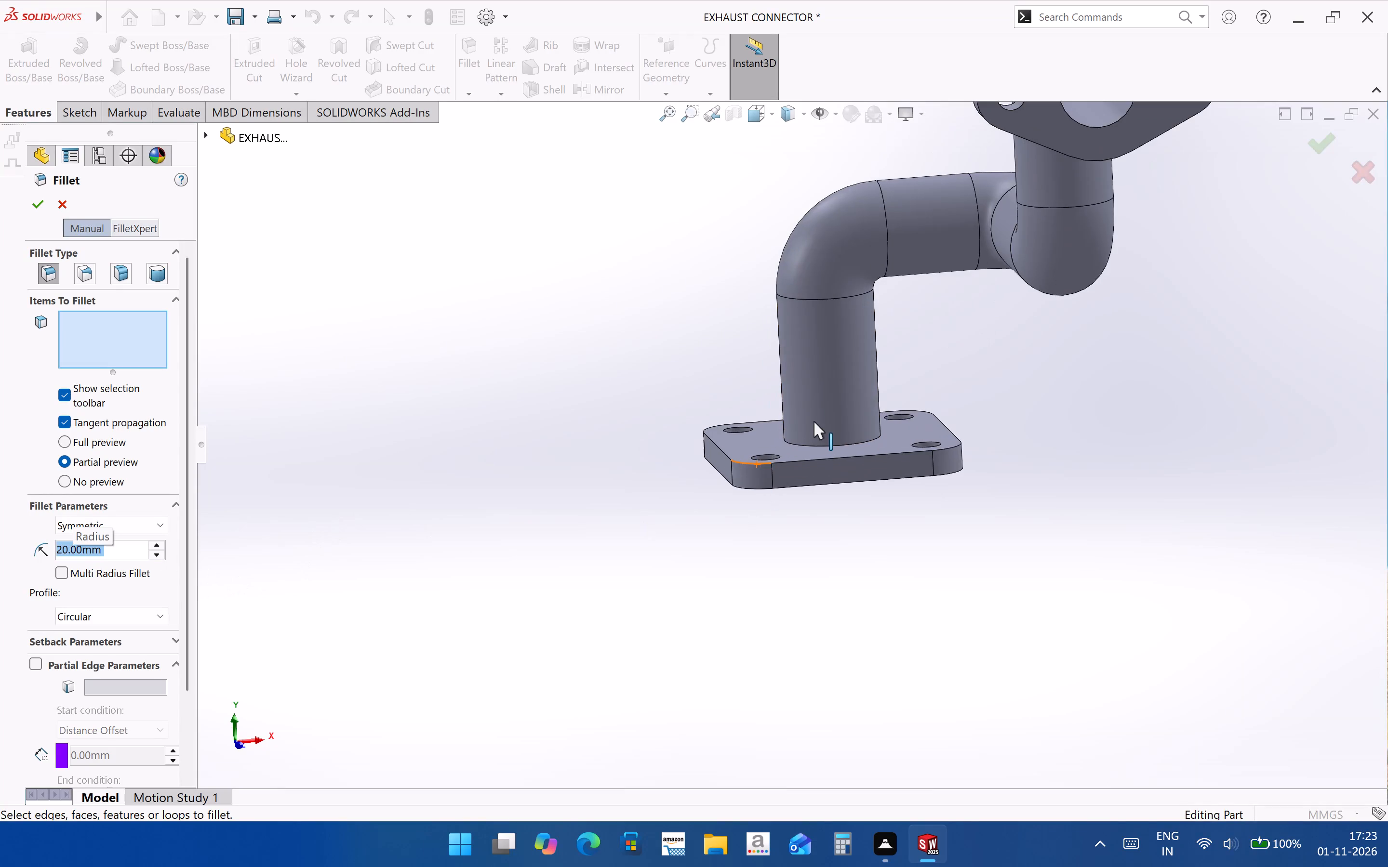
pyautogui.scroll(-1, 814, 421)
pyautogui.moveTo(818, 433); pyautogui.dragTo(854, 470, button='middle')
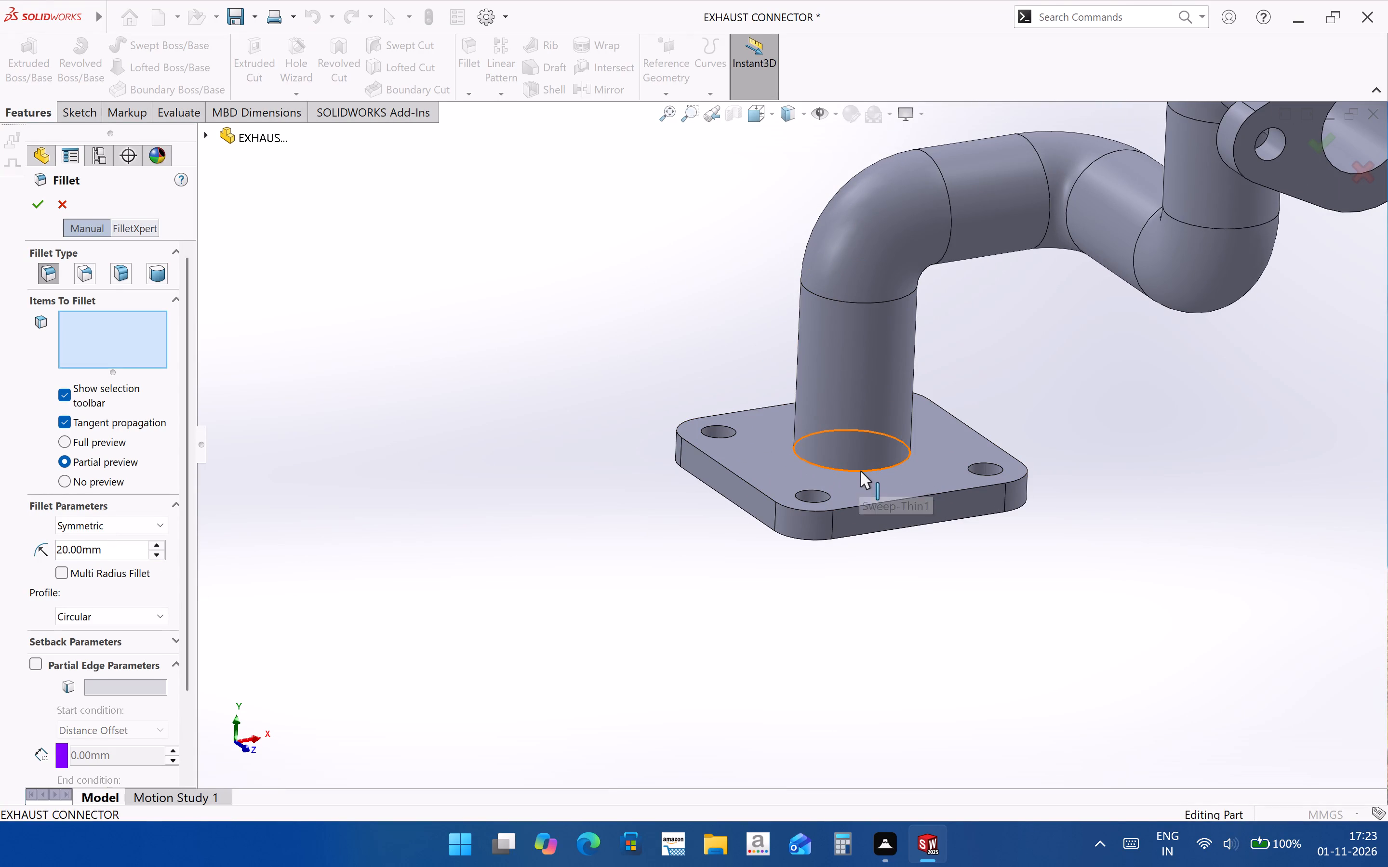
pyautogui.click(860, 471)
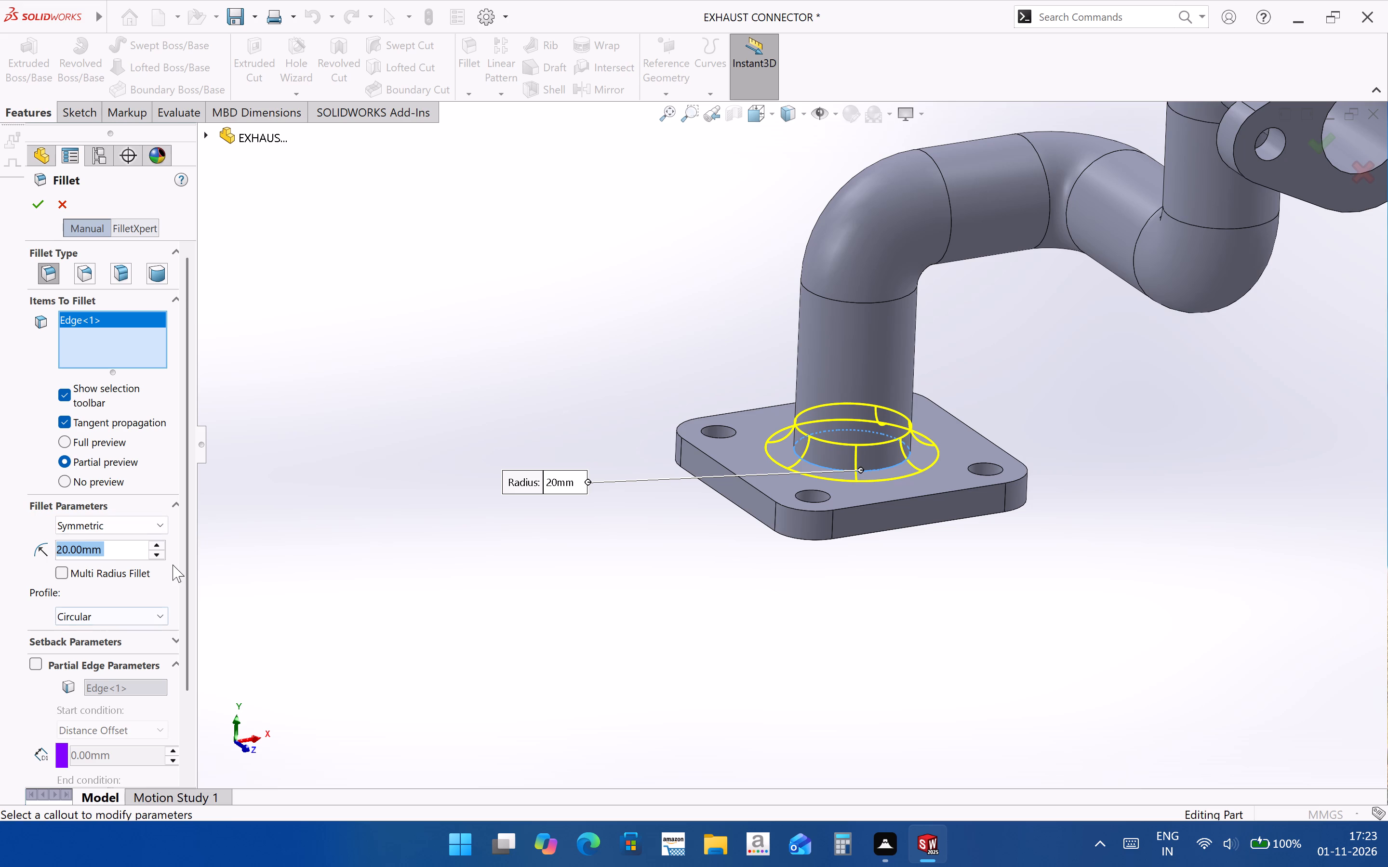
# Enable multiple radii and include the edge where the pipe meets the two-lobed flange, with a 10 mm radius.
pyautogui.moveTo(184, 565); pyautogui.dragTo(180, 602)
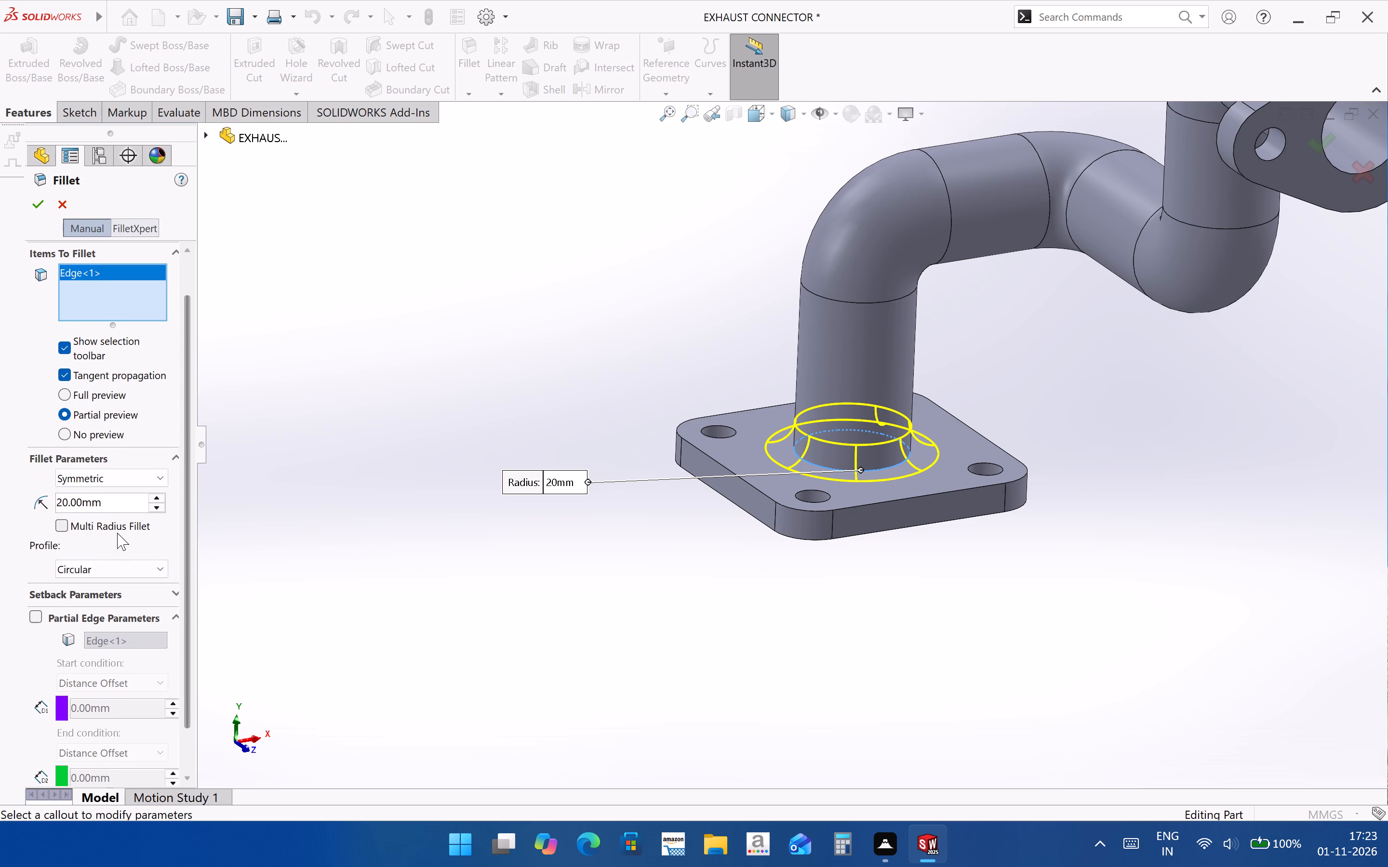
pyautogui.click(117, 528)
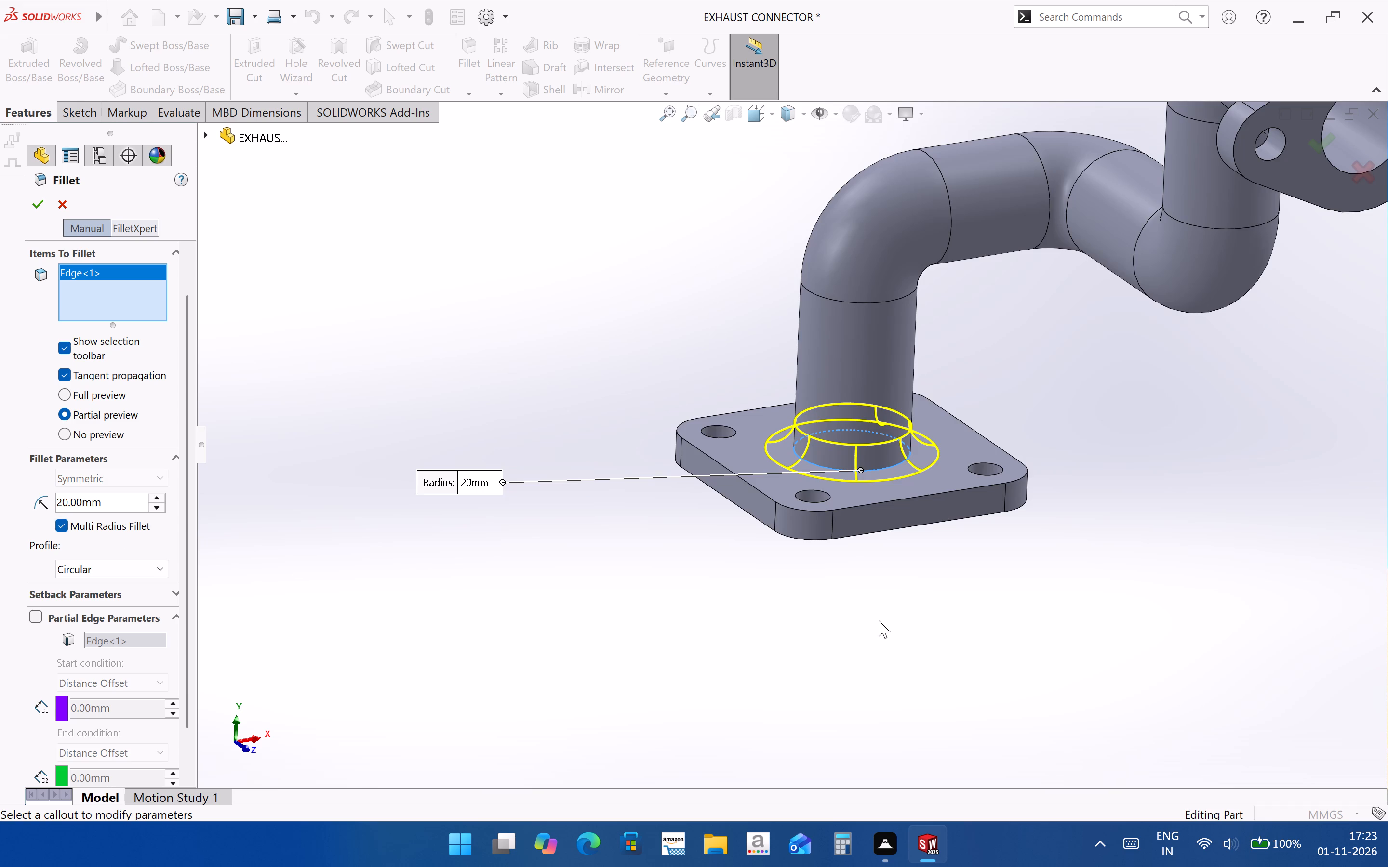
pyautogui.scroll(3, 879, 620)
pyautogui.scroll(1, 1160, 442)
pyautogui.moveTo(1160, 442); pyautogui.dragTo(1304, 538, button='middle')
pyautogui.scroll(-3, 1141, 262)
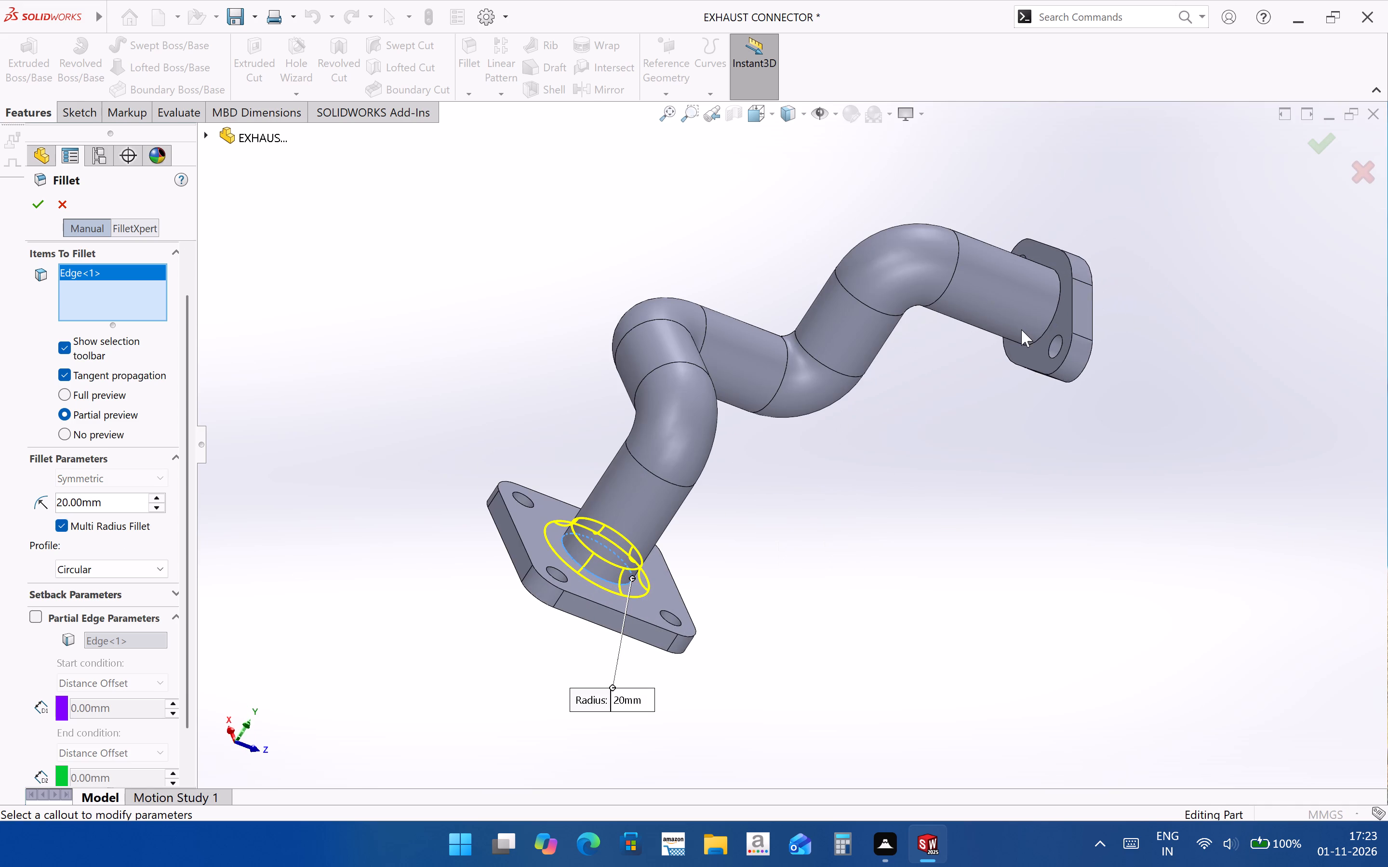
pyautogui.click(1022, 335)
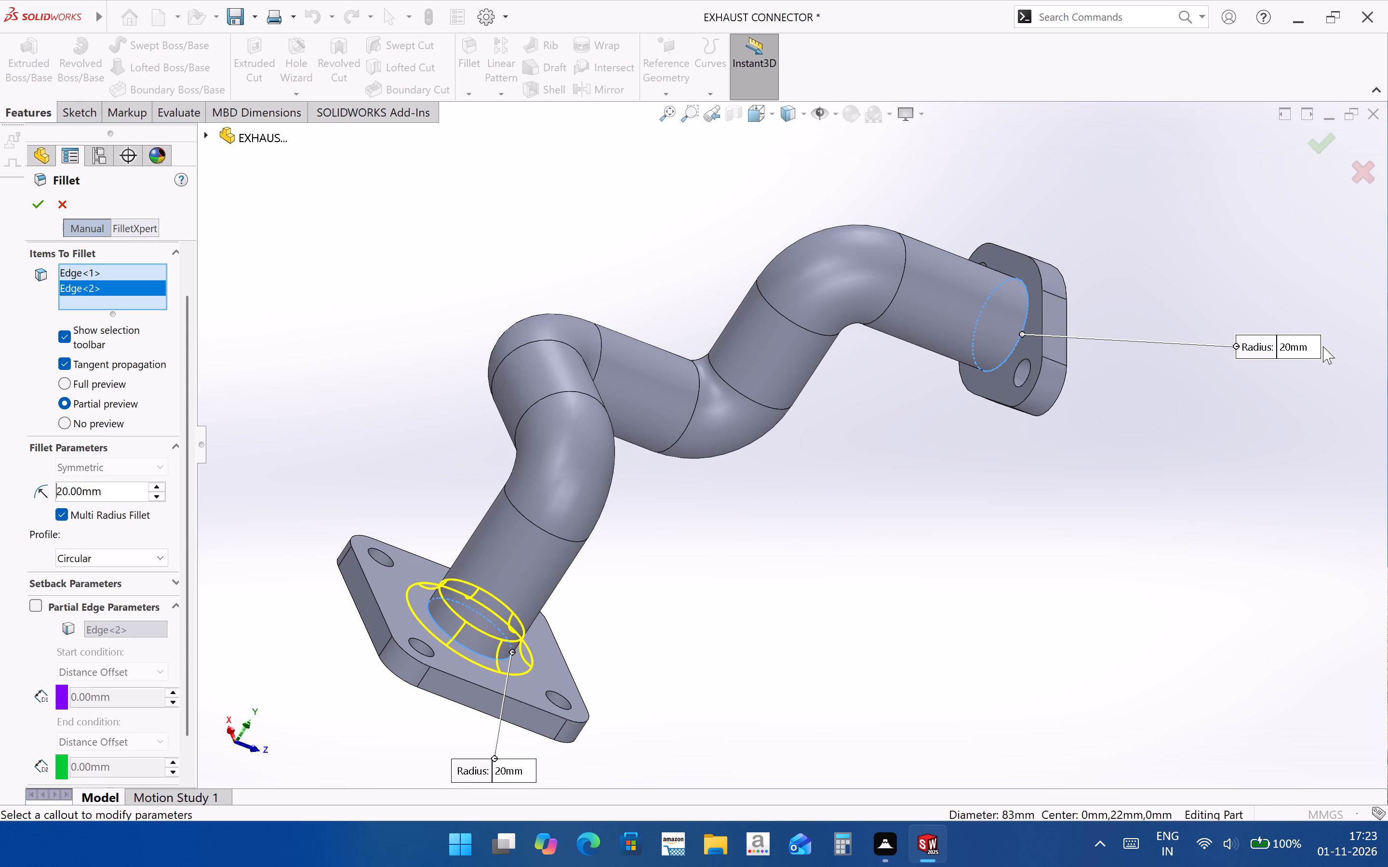
pyautogui.doubleClick(1305, 343)
pyautogui.press('1')
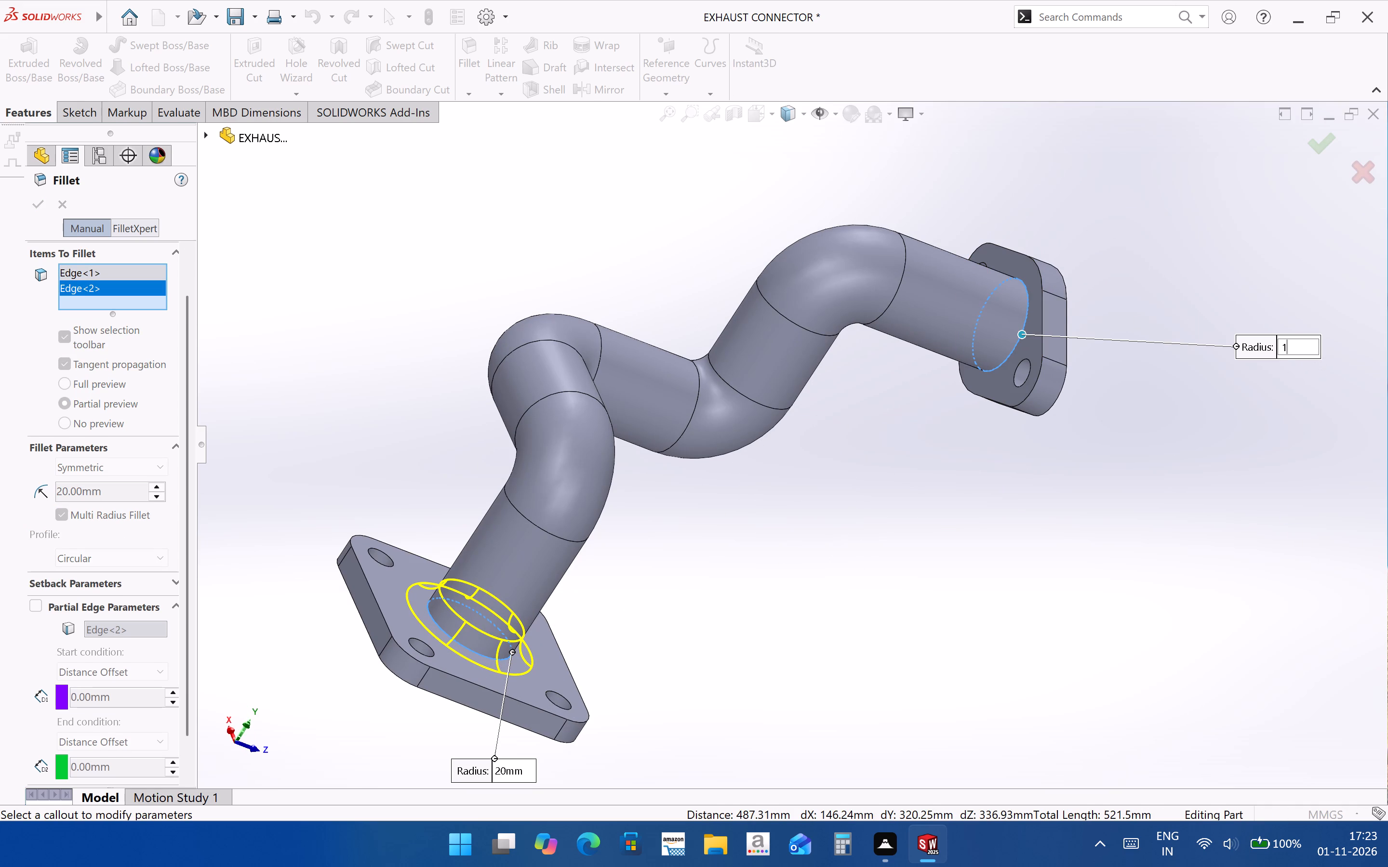
pyautogui.press('0')
pyautogui.press('Return')
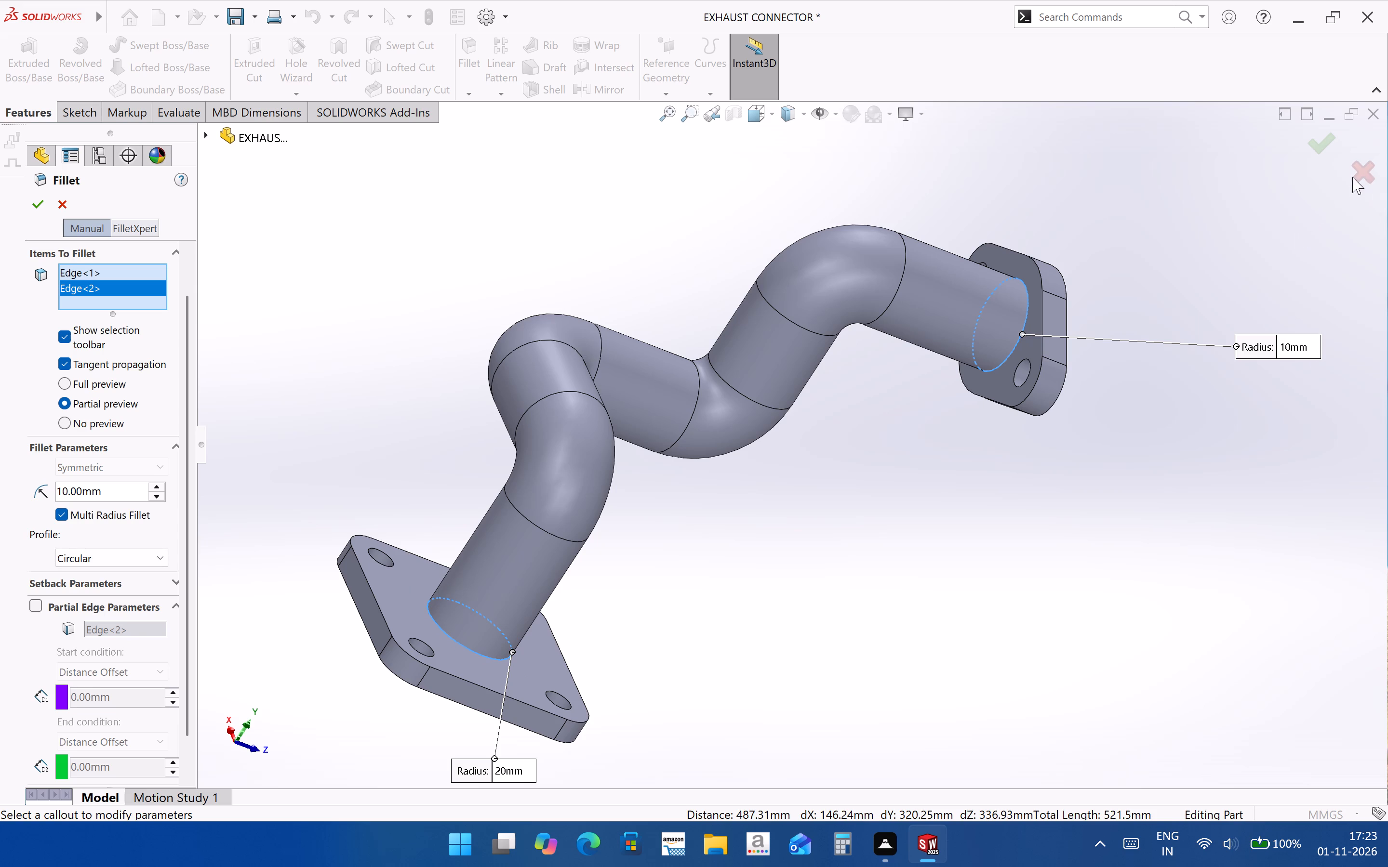
pyautogui.click(1317, 142)
pyautogui.click(1067, 528)
# Open a new sketch on the lower flange's pipe-side face, viewed normal to it.
pyautogui.scroll(1, 669, 621)
pyautogui.moveTo(667, 612); pyautogui.dragTo(664, 612, button='middle')
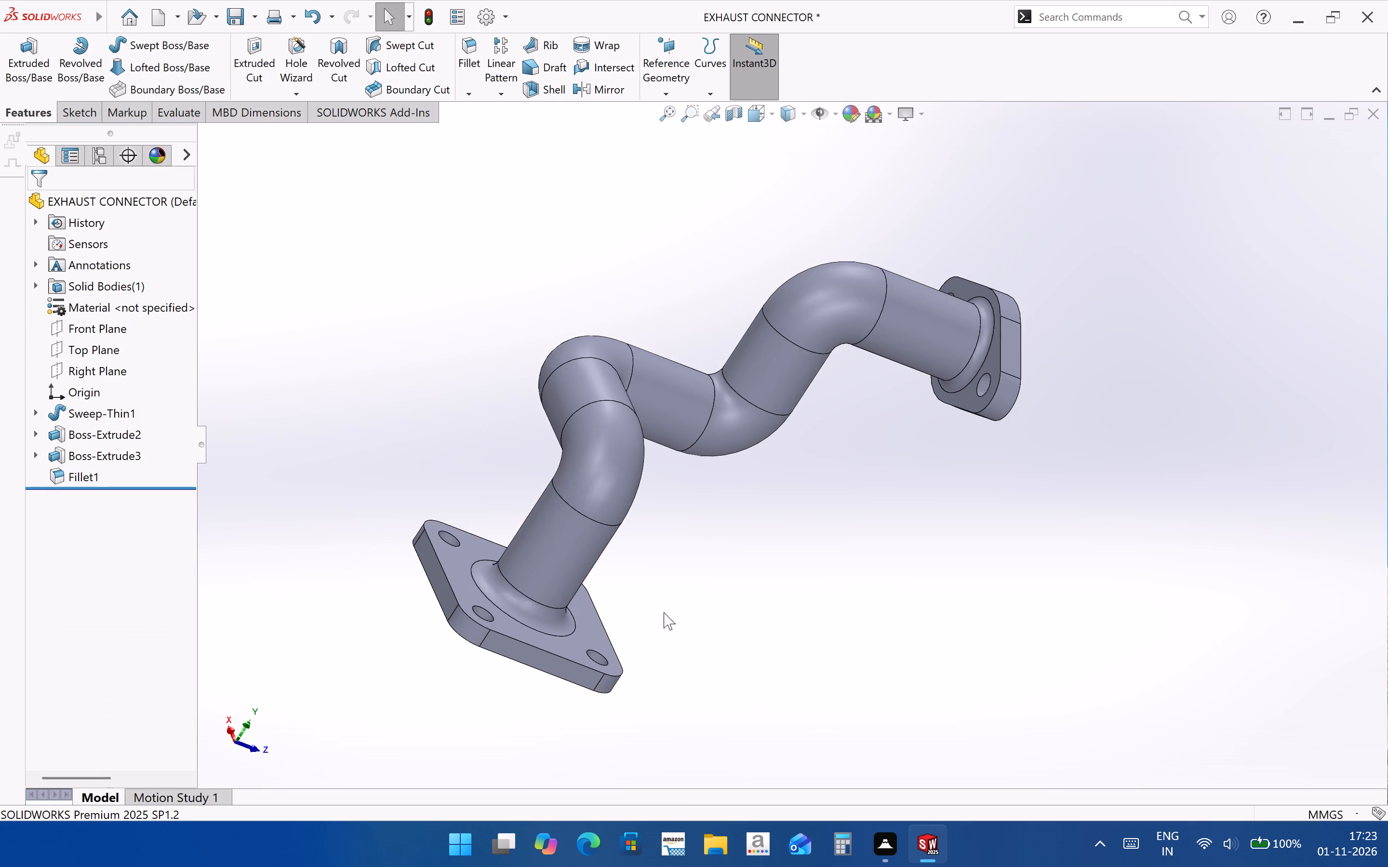
pyautogui.moveTo(664, 612); pyautogui.dragTo(556, 595, button='middle')
pyautogui.click(928, 670)
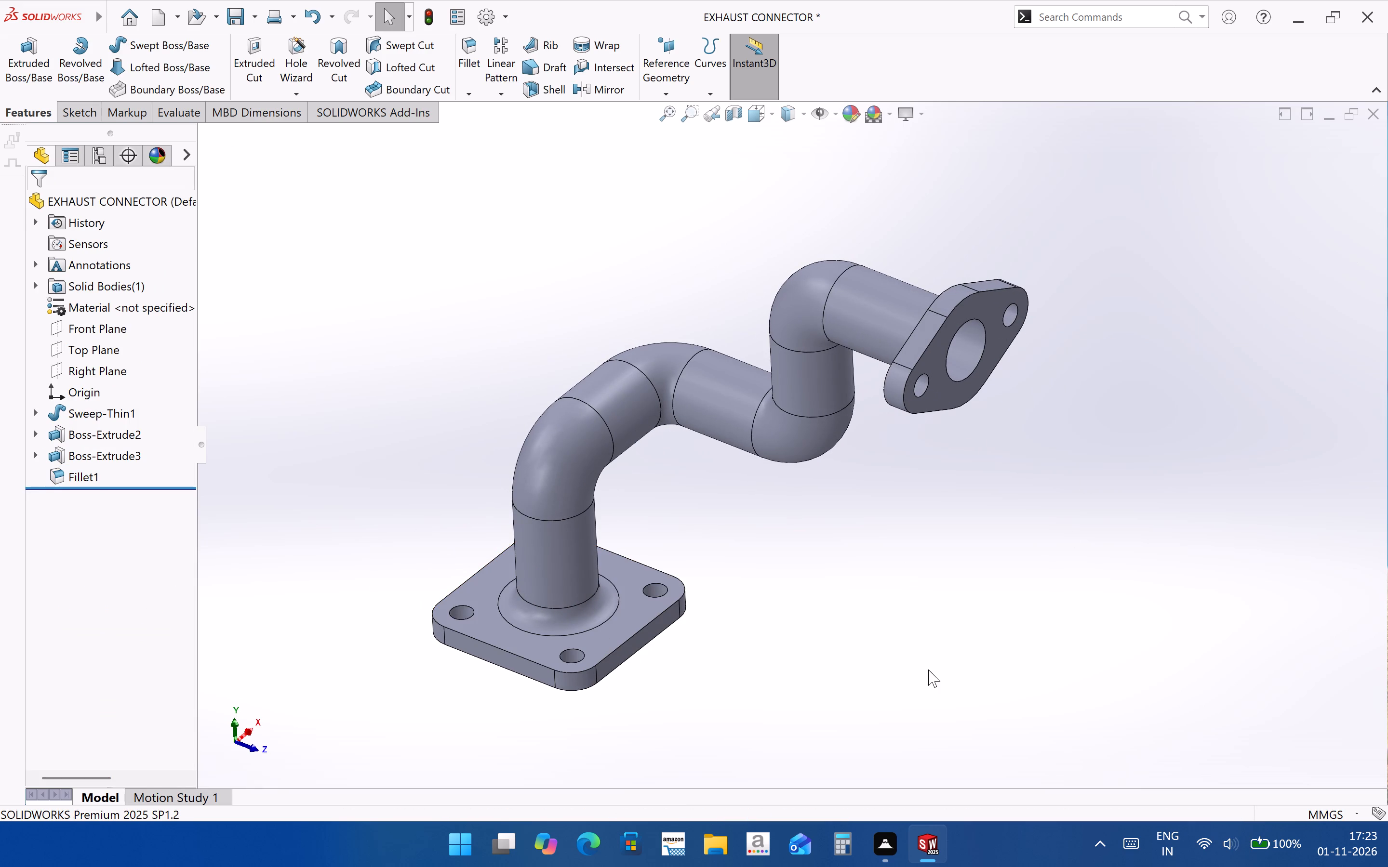
pyautogui.moveTo(830, 516); pyautogui.dragTo(889, 575, button='middle')
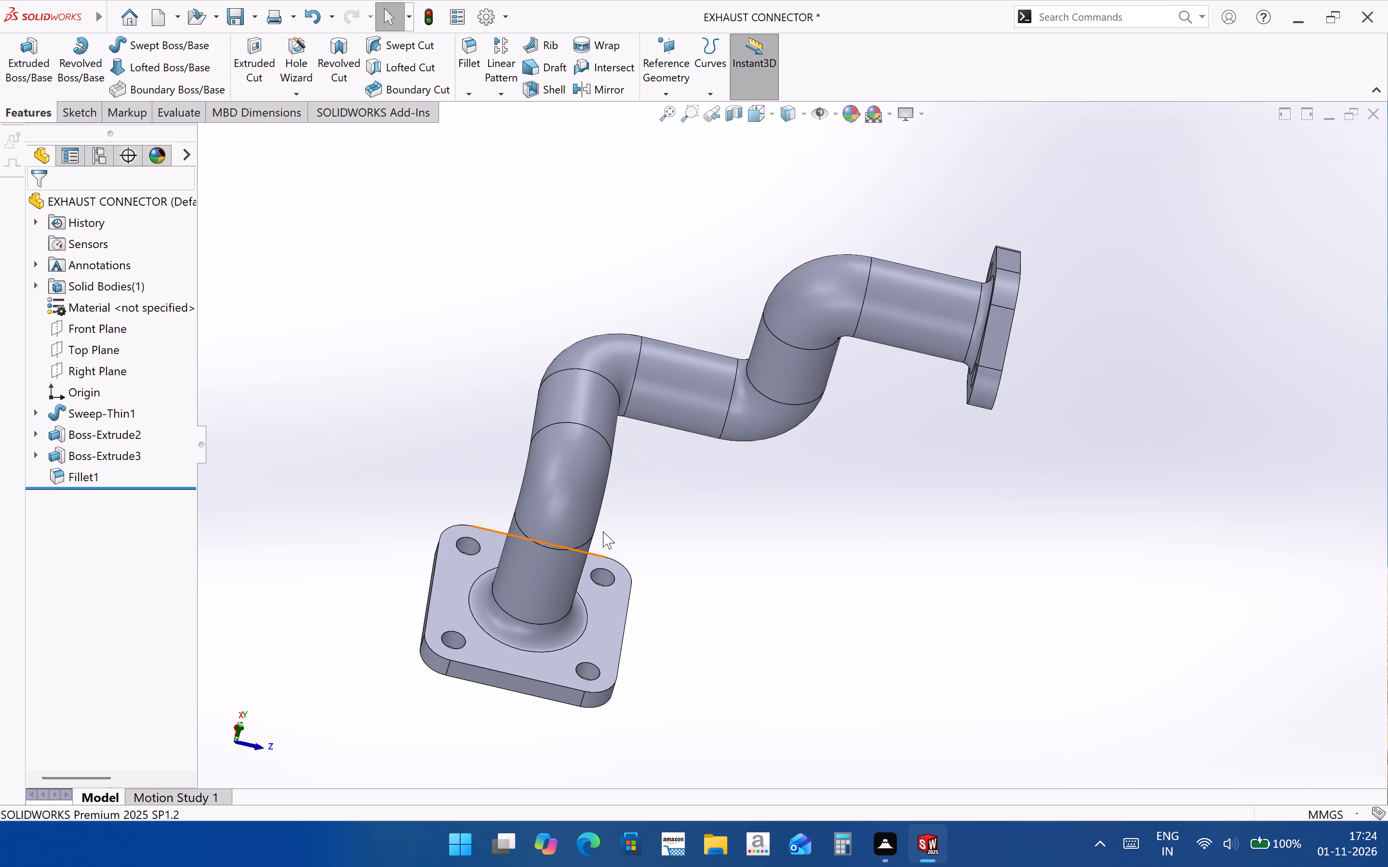
pyautogui.click(512, 660)
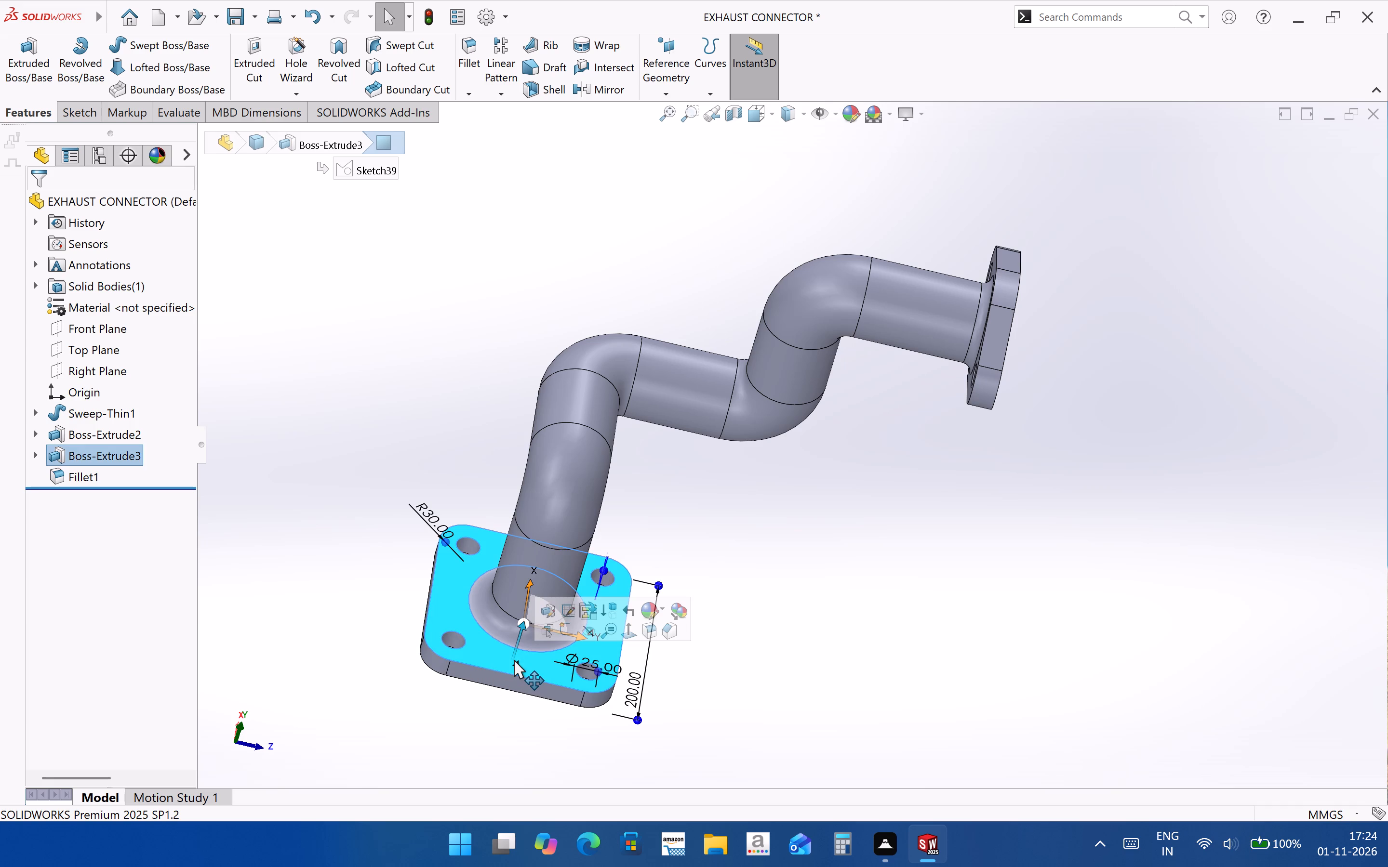
pyautogui.hotkey('ctrl', '8')
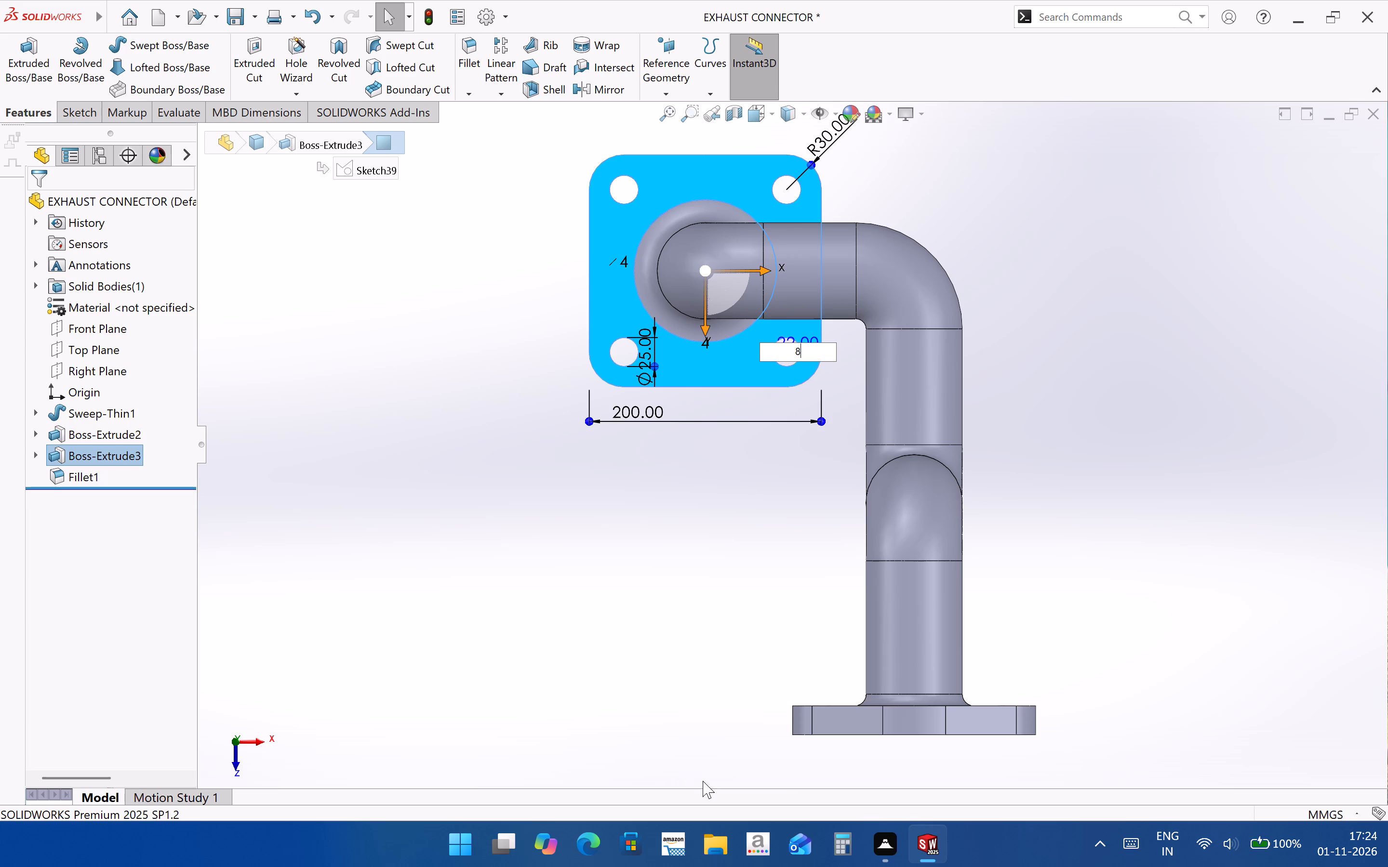
pyautogui.click(658, 199)
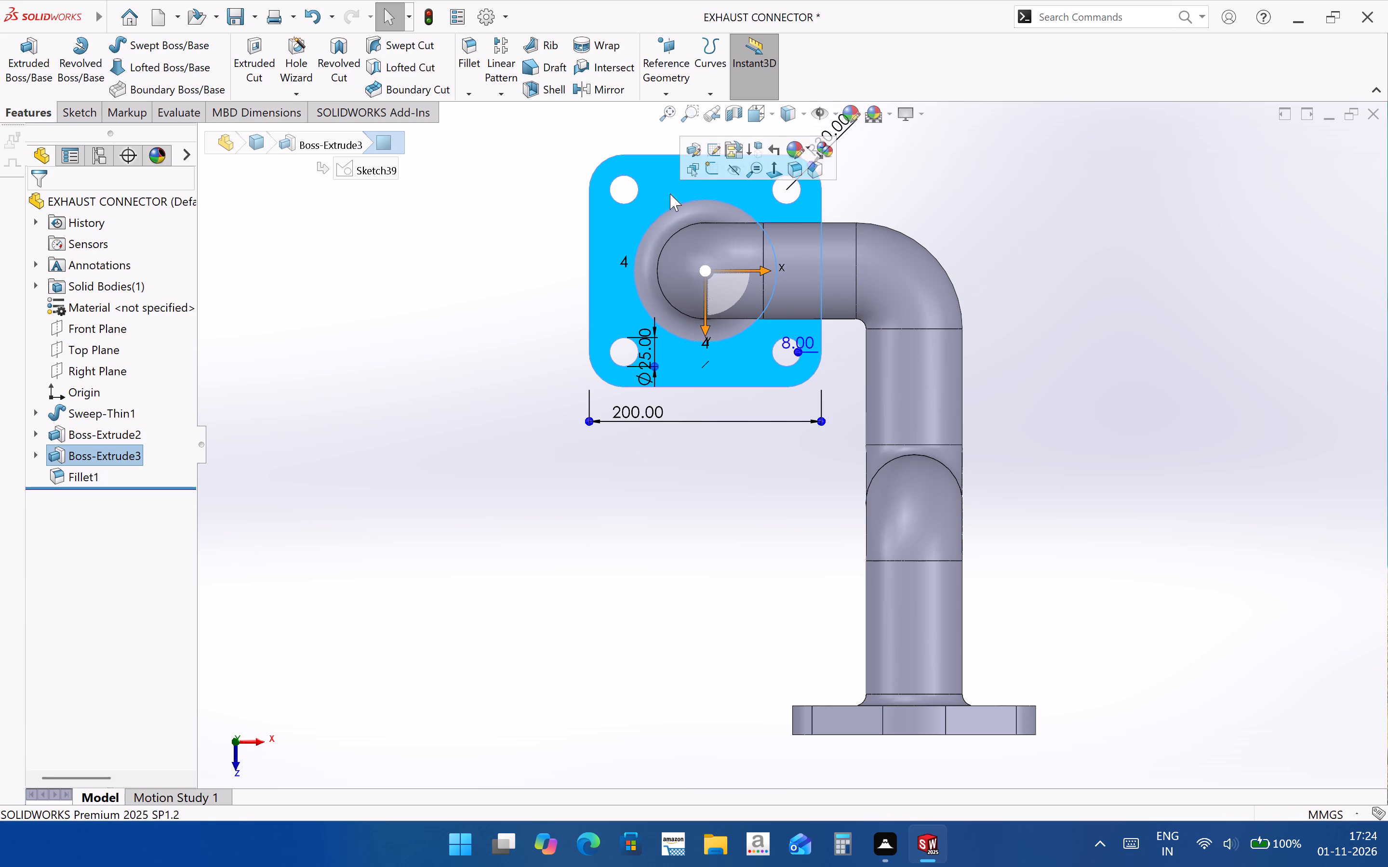
pyautogui.click(704, 175)
pyautogui.scroll(3, 622, 320)
pyautogui.scroll(-2, 701, 289)
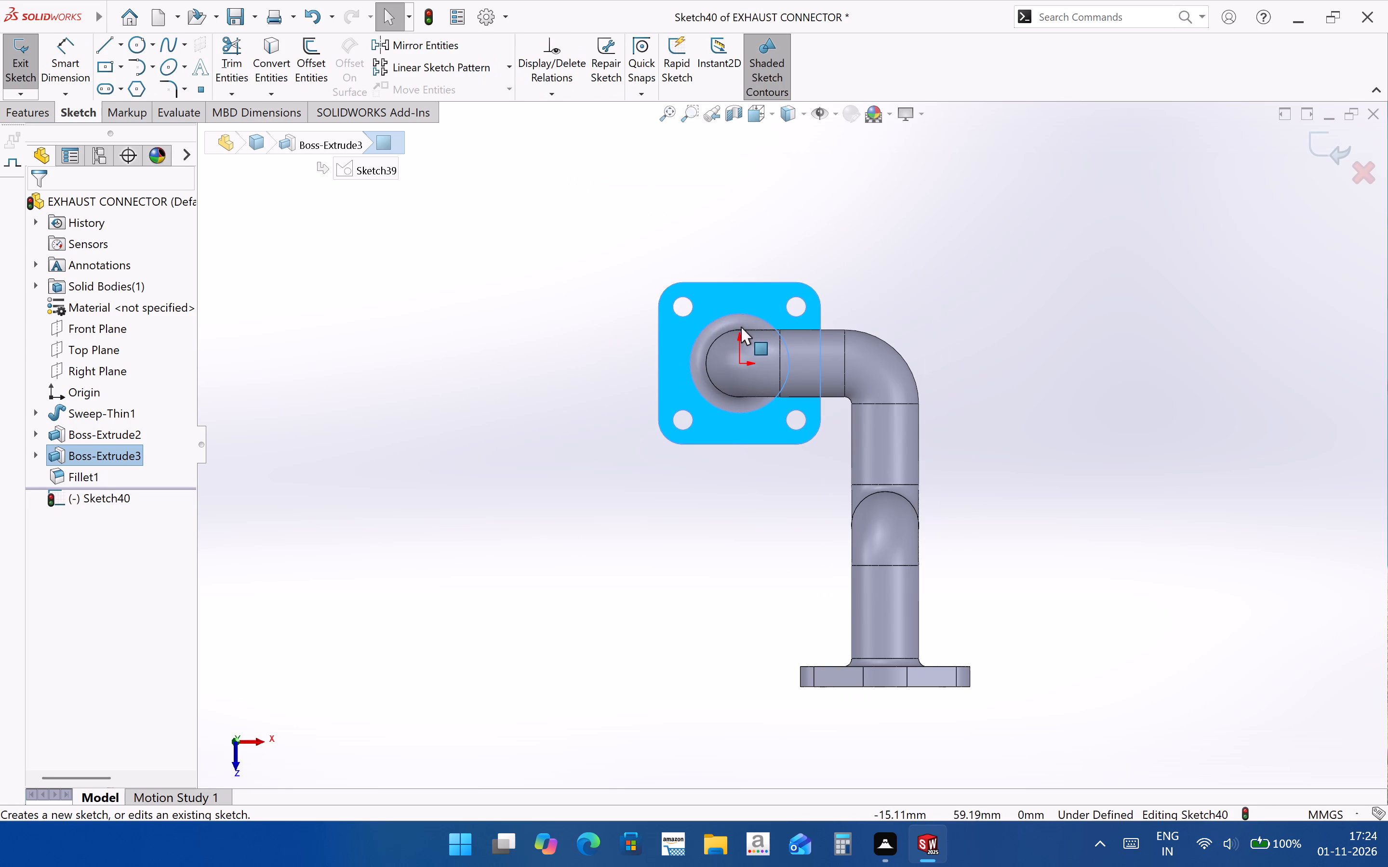
# Sketch a circle centred on the lower flange's upper-left hole and set its diameter to 42 mm.
pyautogui.click(141, 46)
pyautogui.scroll(-3, 713, 304)
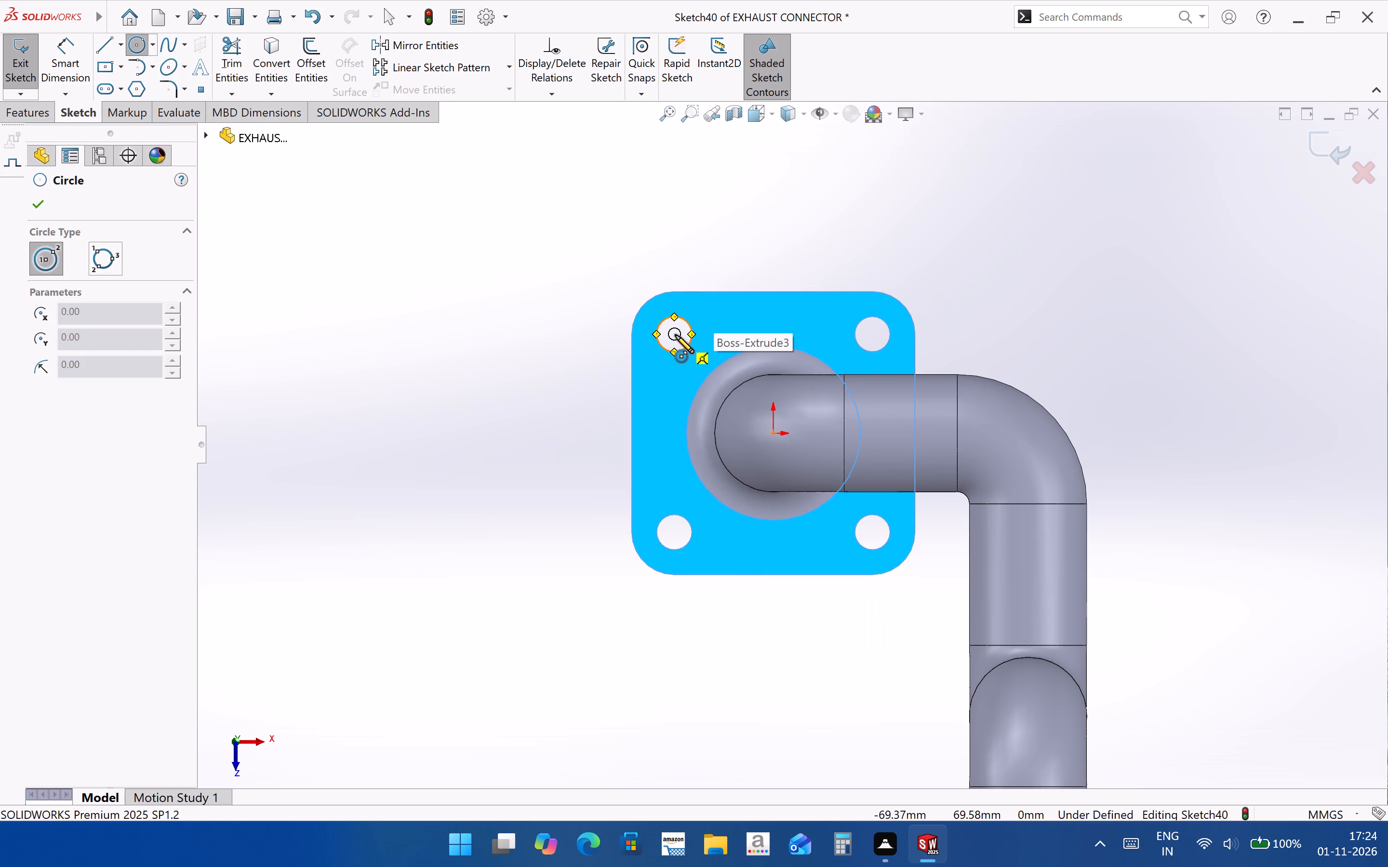
pyautogui.click(675, 335)
pyautogui.click(700, 316)
pyautogui.click(53, 77)
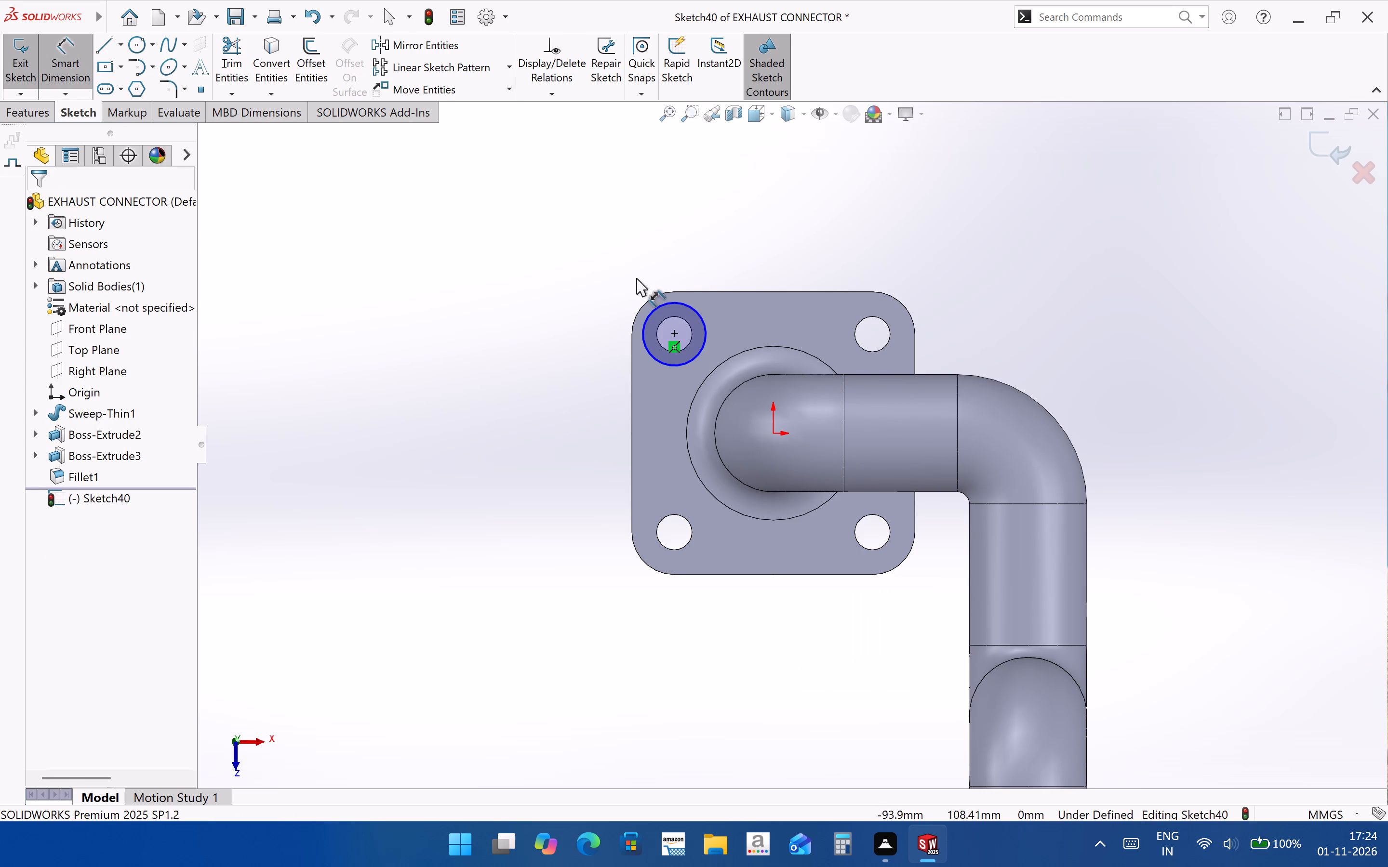
pyautogui.click(702, 316)
pyautogui.click(708, 312)
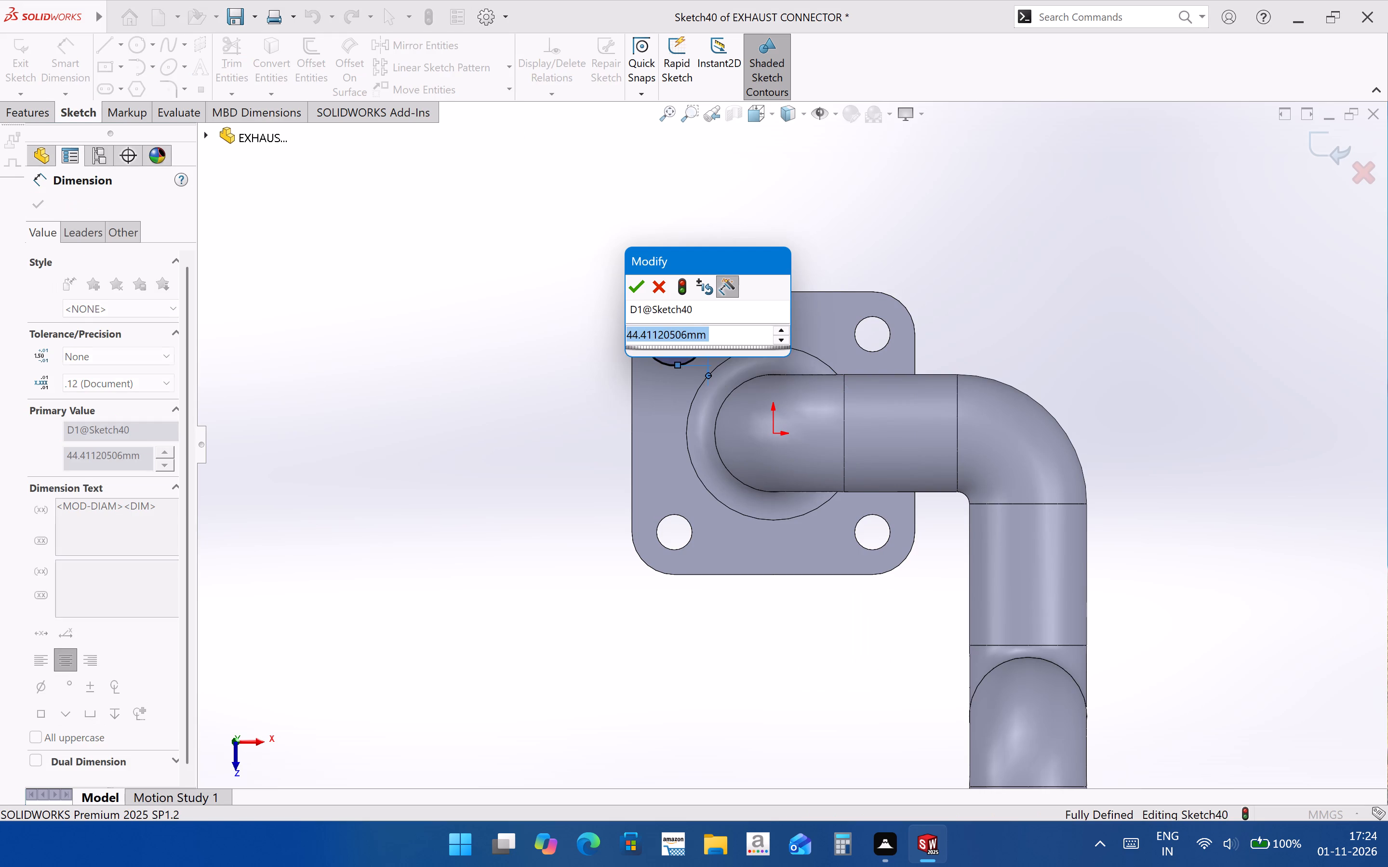
pyautogui.write('42')
pyautogui.press('Return')
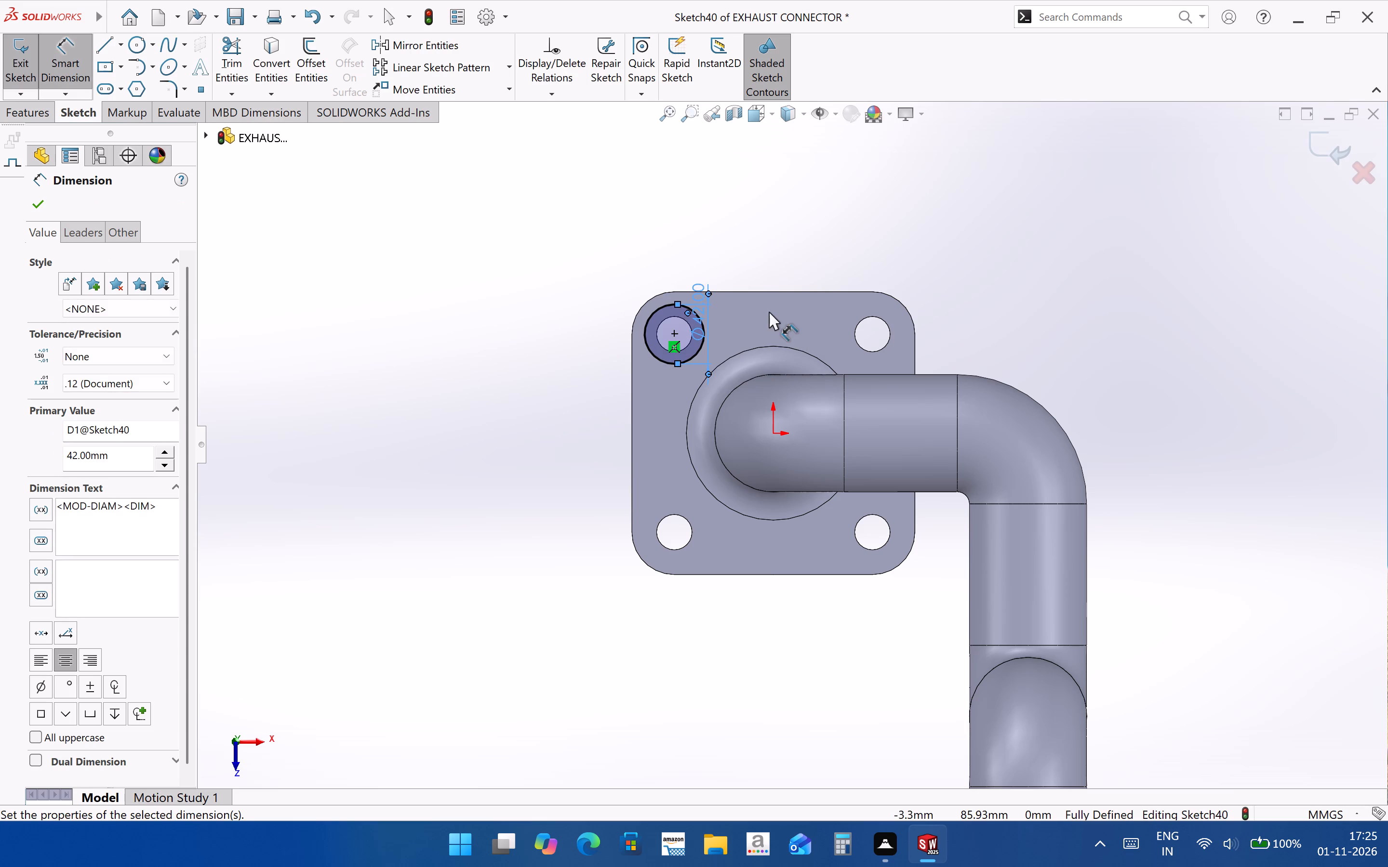
# Extrude the 42 mm circle on the lower flange's pipe-side face to a blind depth of 1 mm, merged with the body.
pyautogui.click(32, 112)
pyautogui.click(40, 66)
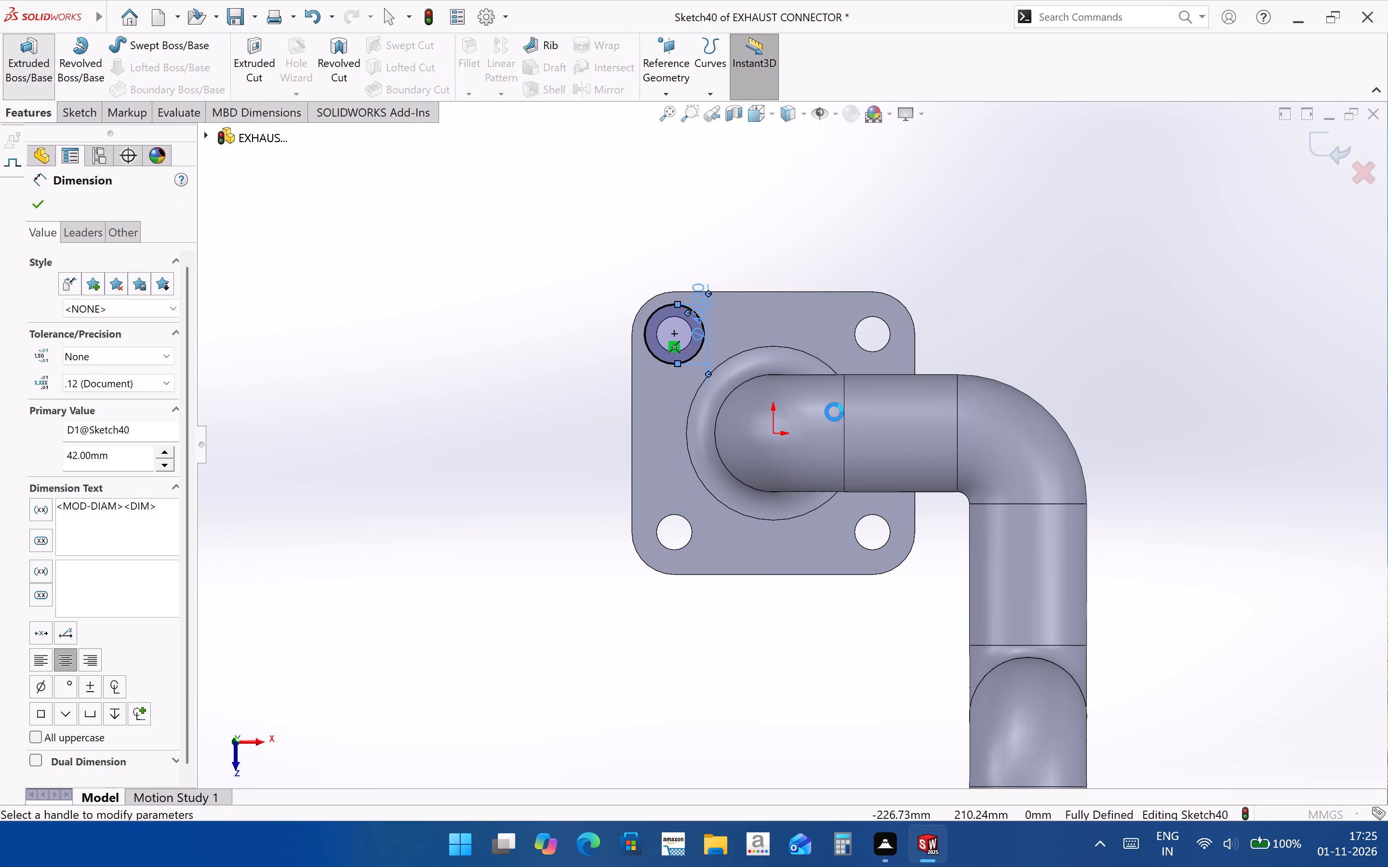
pyautogui.moveTo(758, 459); pyautogui.dragTo(855, 347, button='middle')
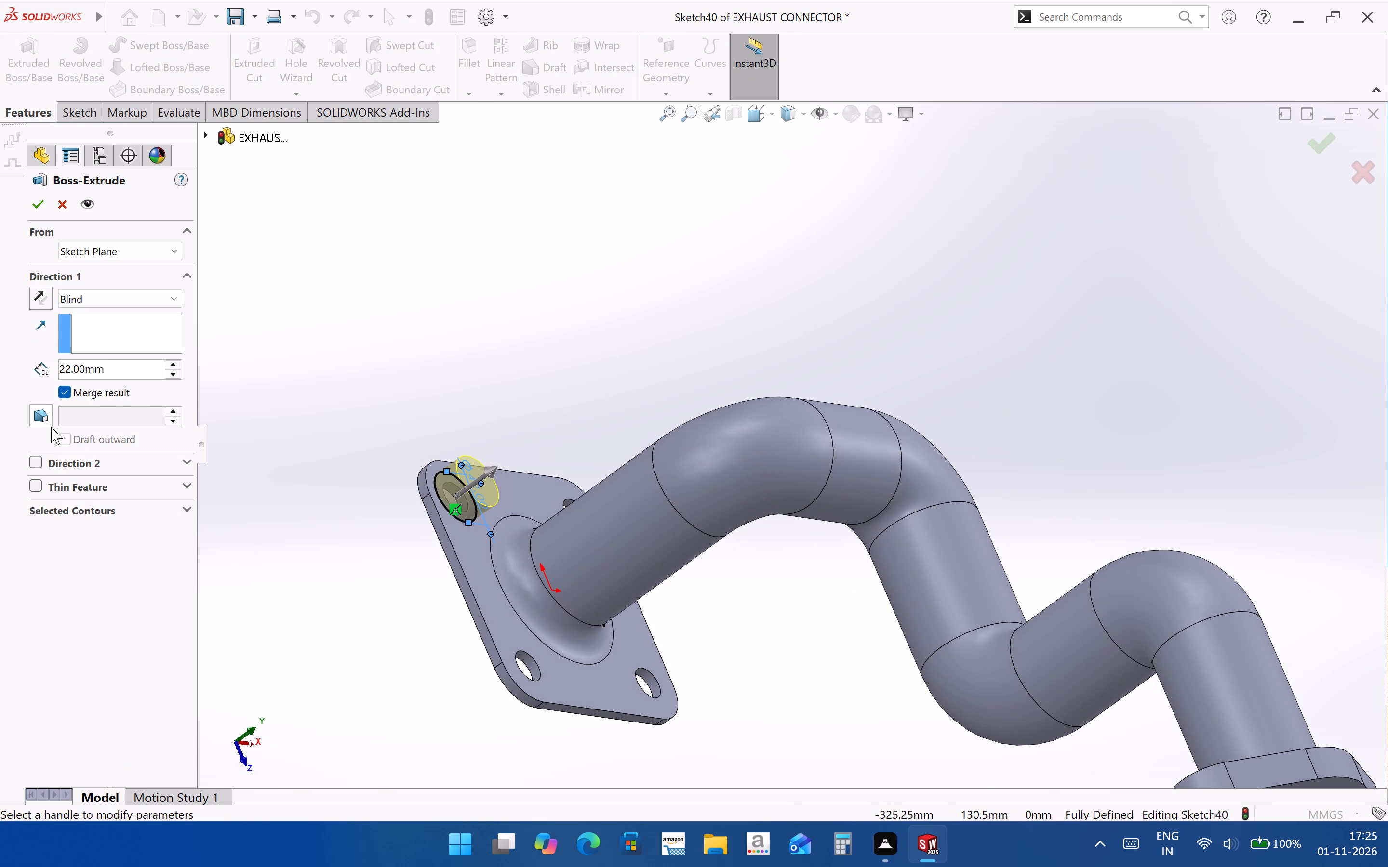
pyautogui.click(125, 361)
pyautogui.press('1')
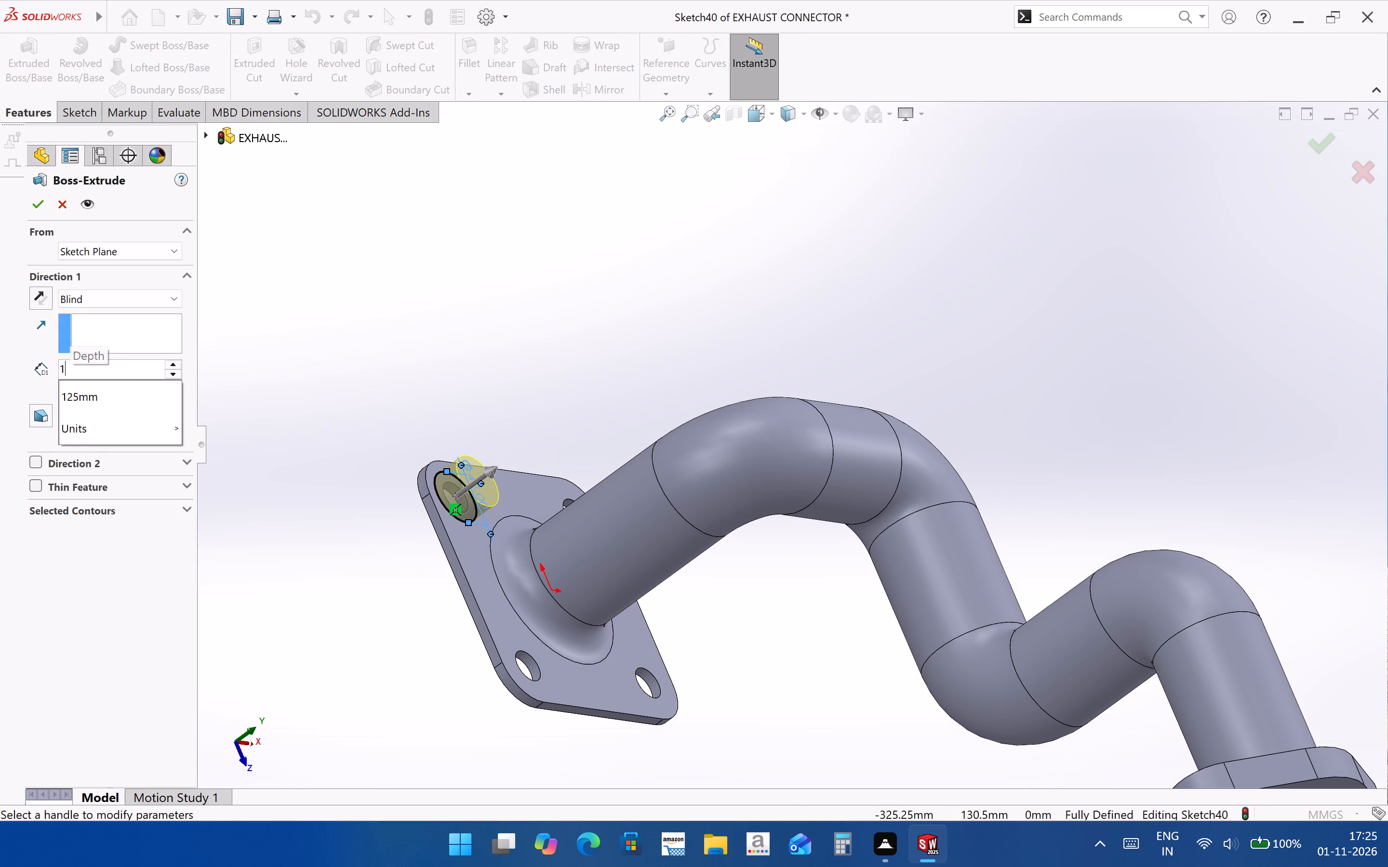
pyautogui.press('Return')
pyautogui.moveTo(571, 564); pyautogui.dragTo(489, 616, button='middle')
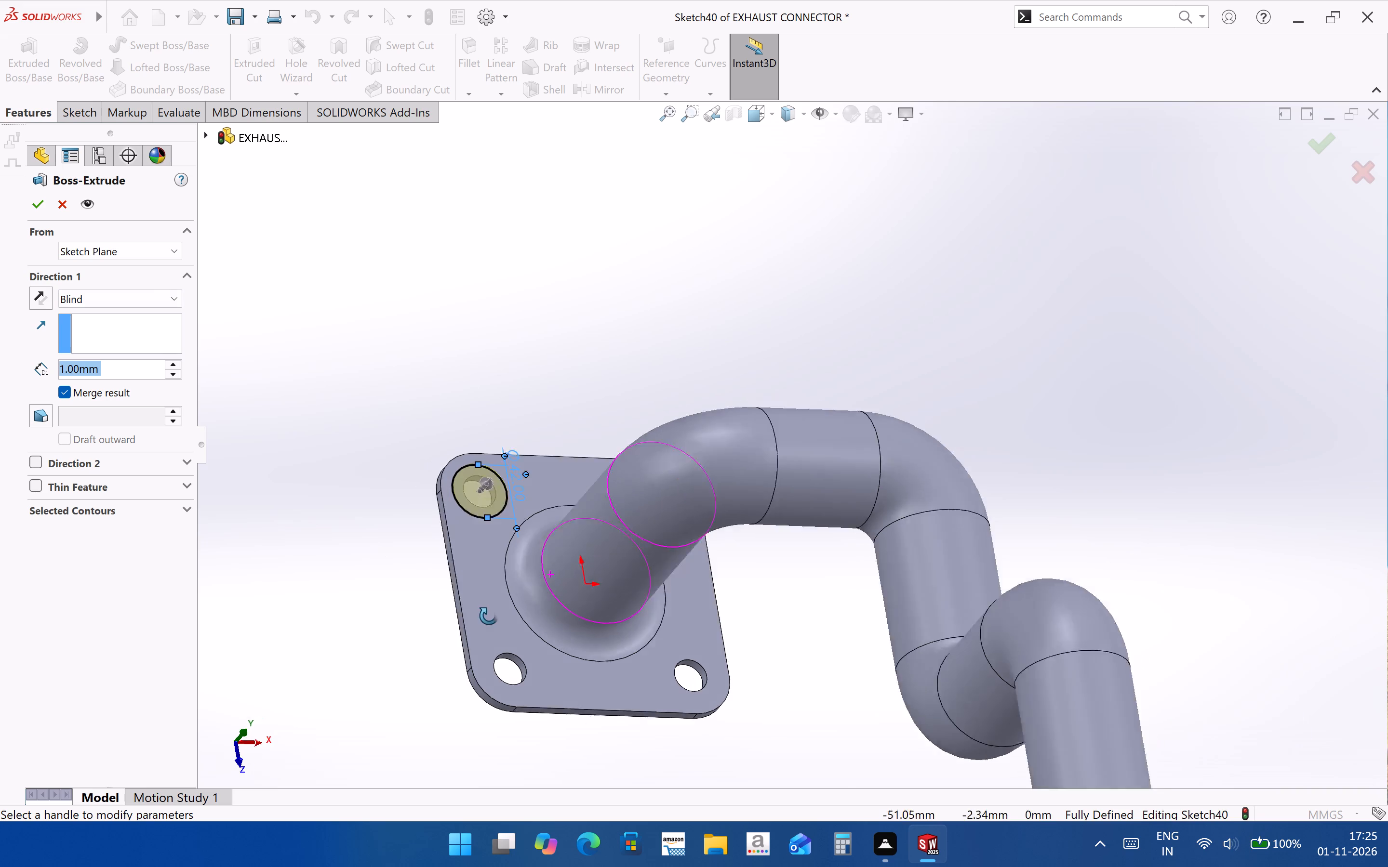
pyautogui.moveTo(489, 616); pyautogui.dragTo(486, 619, button='middle')
pyautogui.click(40, 207)
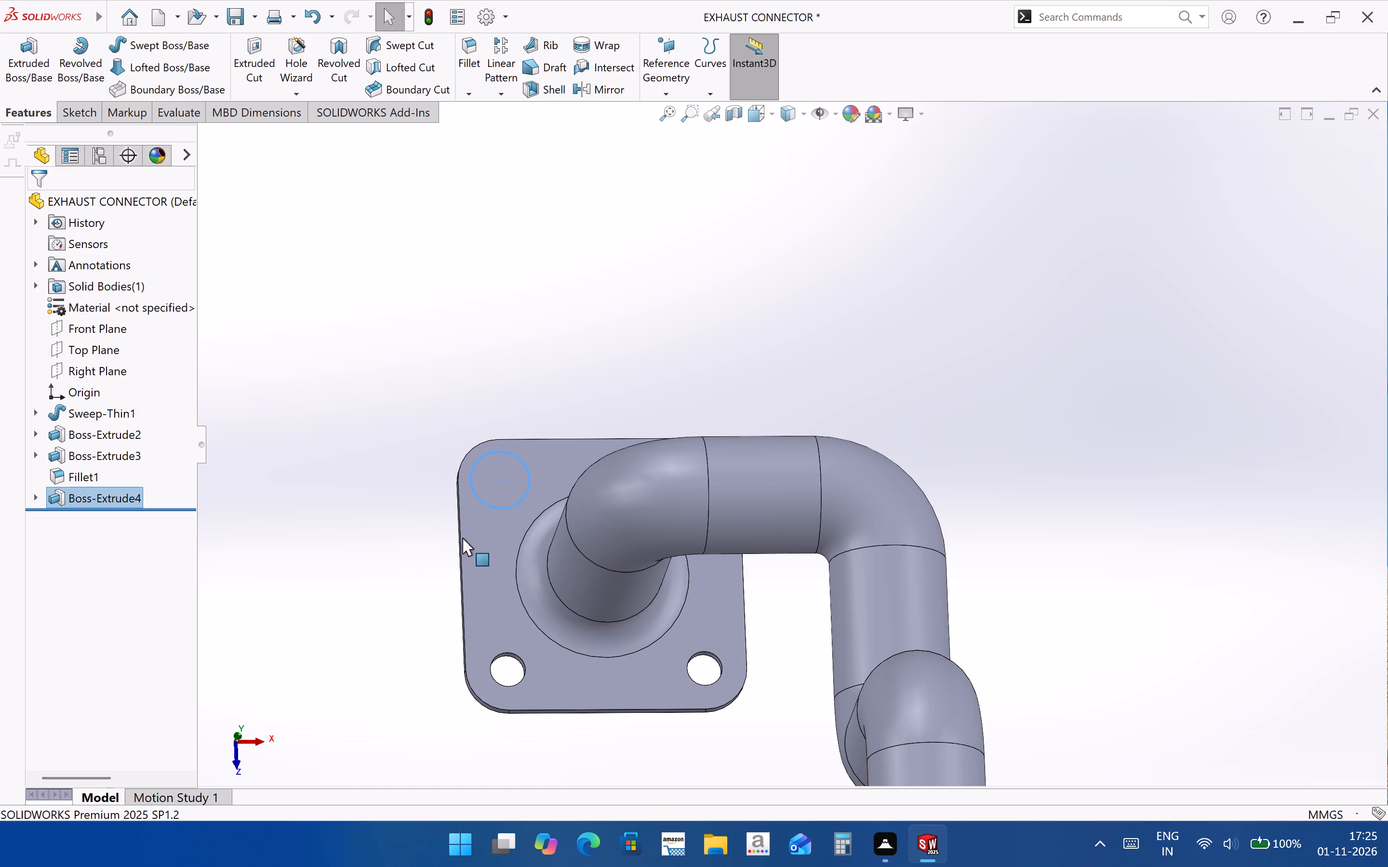
# Edit the raised pad's sketch and convert the bolt hole's edge into it so the pad becomes a ring around the hole.
pyautogui.click(31, 493)
pyautogui.click(97, 513)
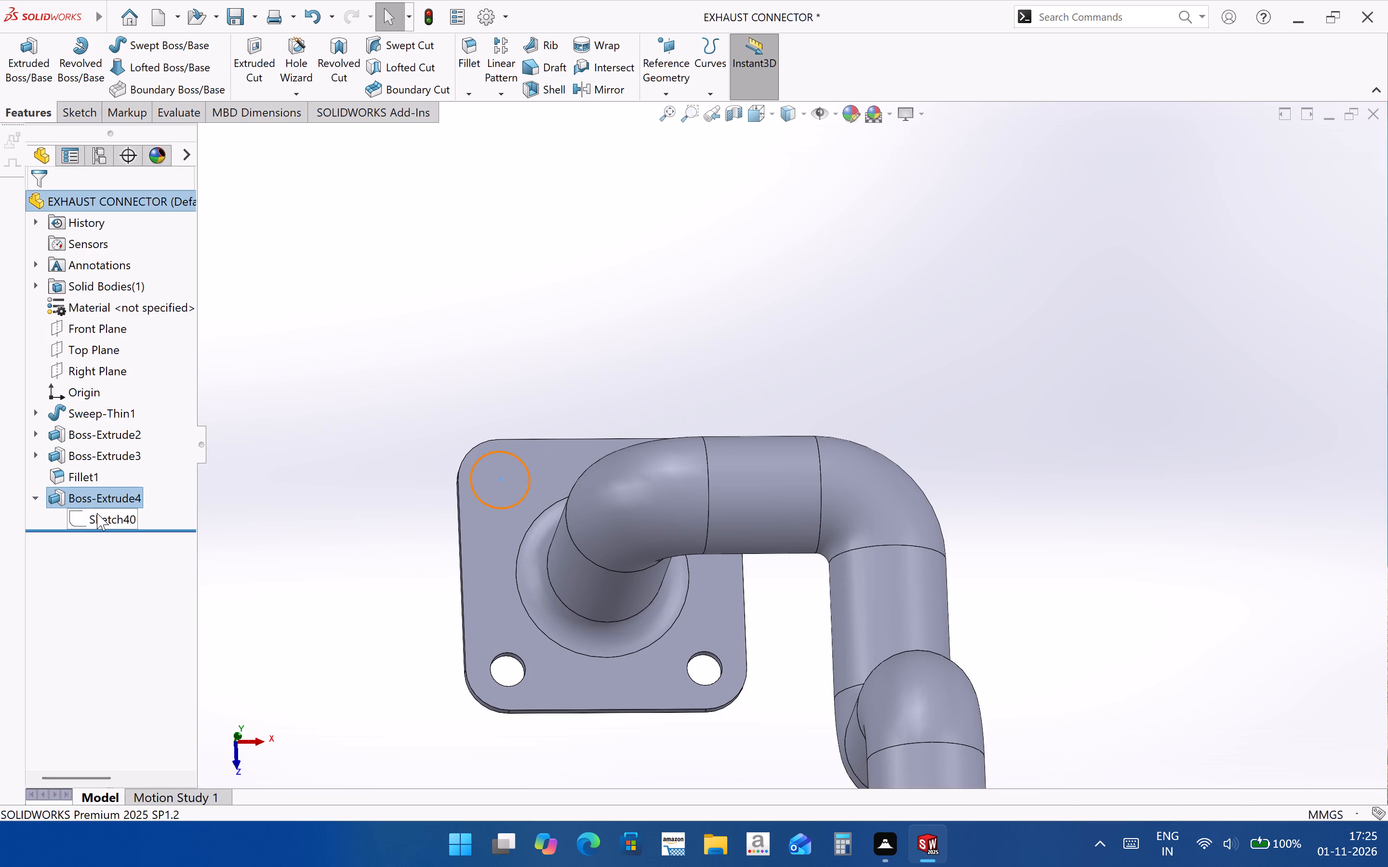
pyautogui.click(115, 473)
pyautogui.scroll(-4, 638, 190)
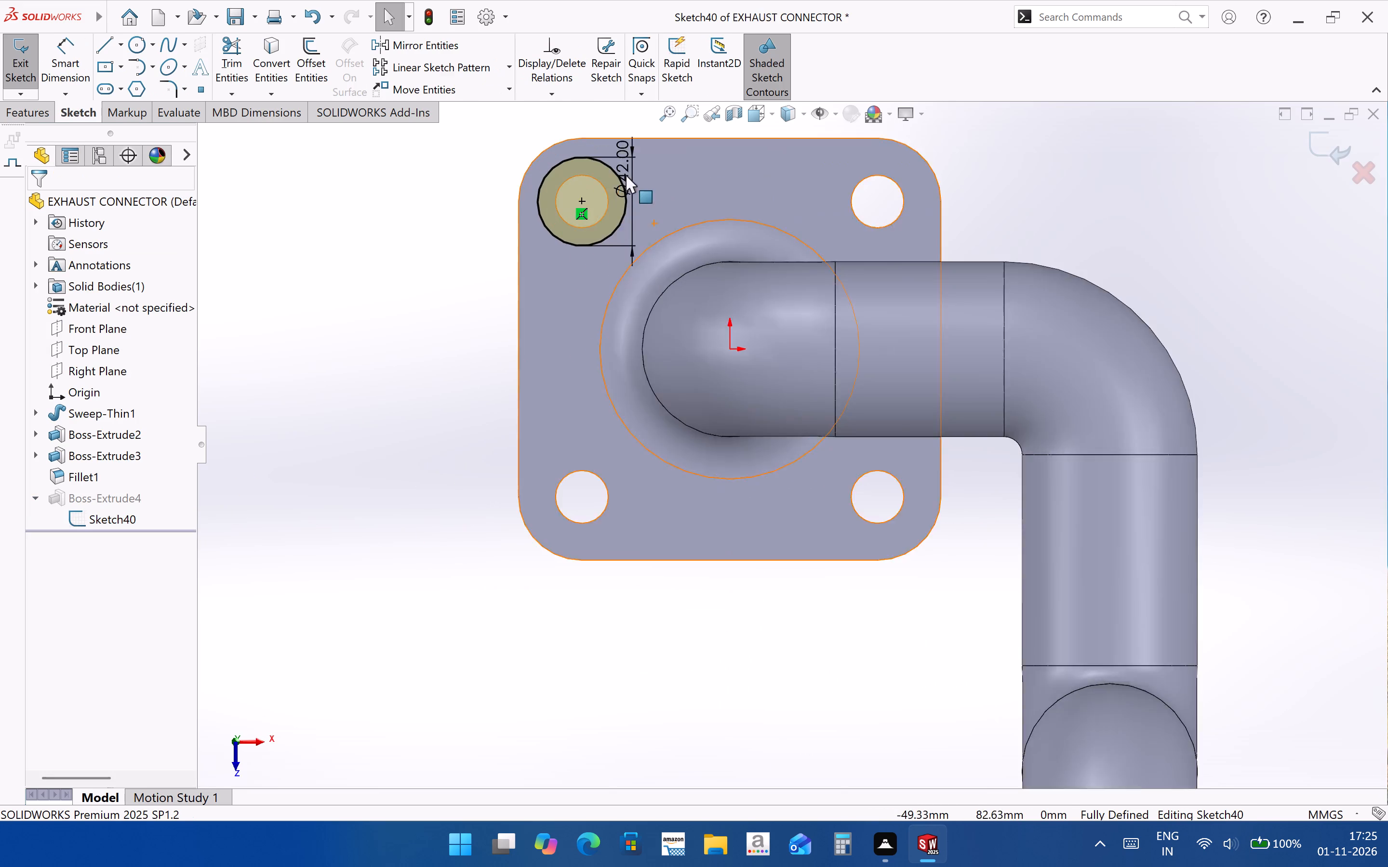
pyautogui.scroll(-3, 626, 175)
pyautogui.click(586, 317)
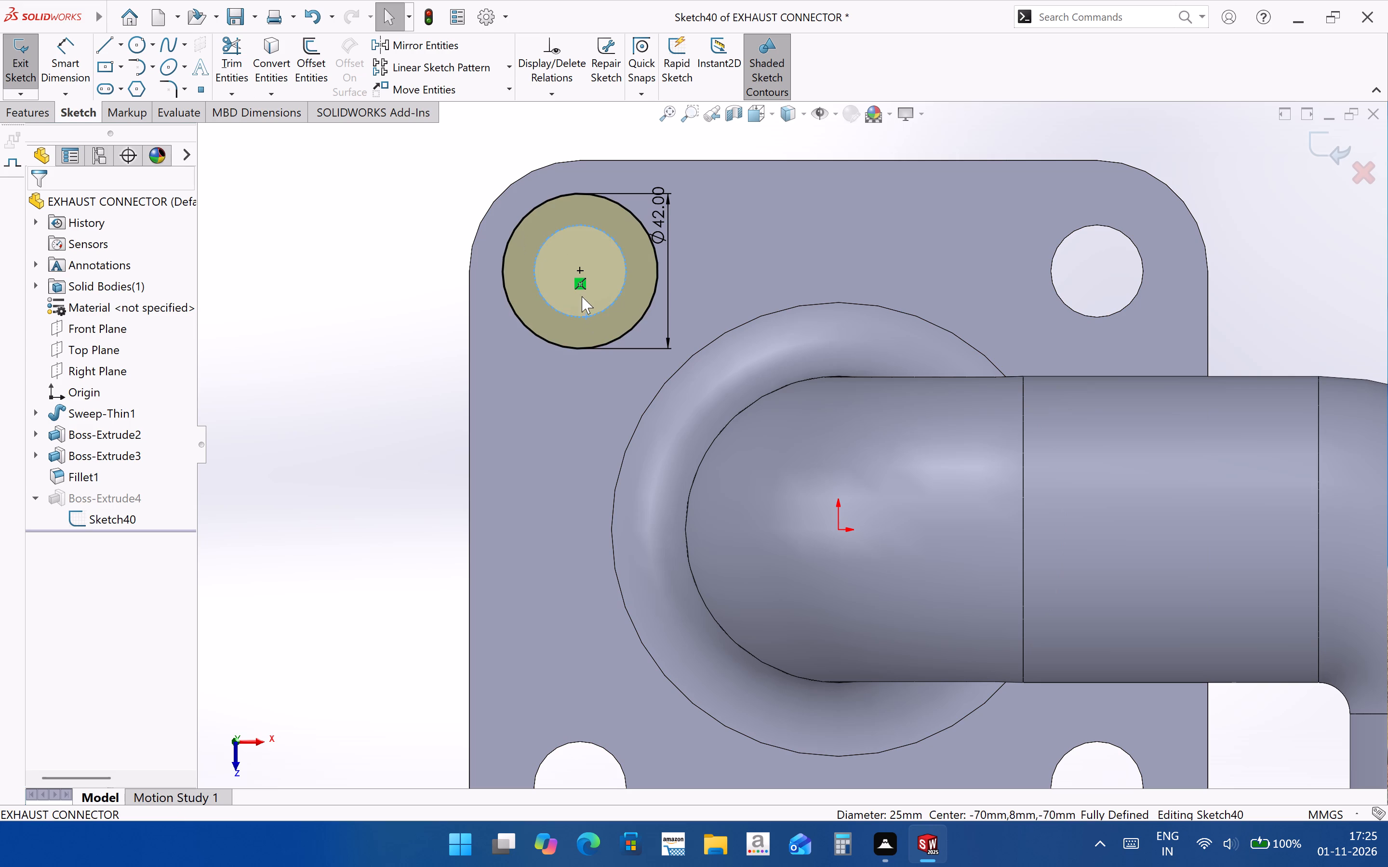
pyautogui.click(277, 63)
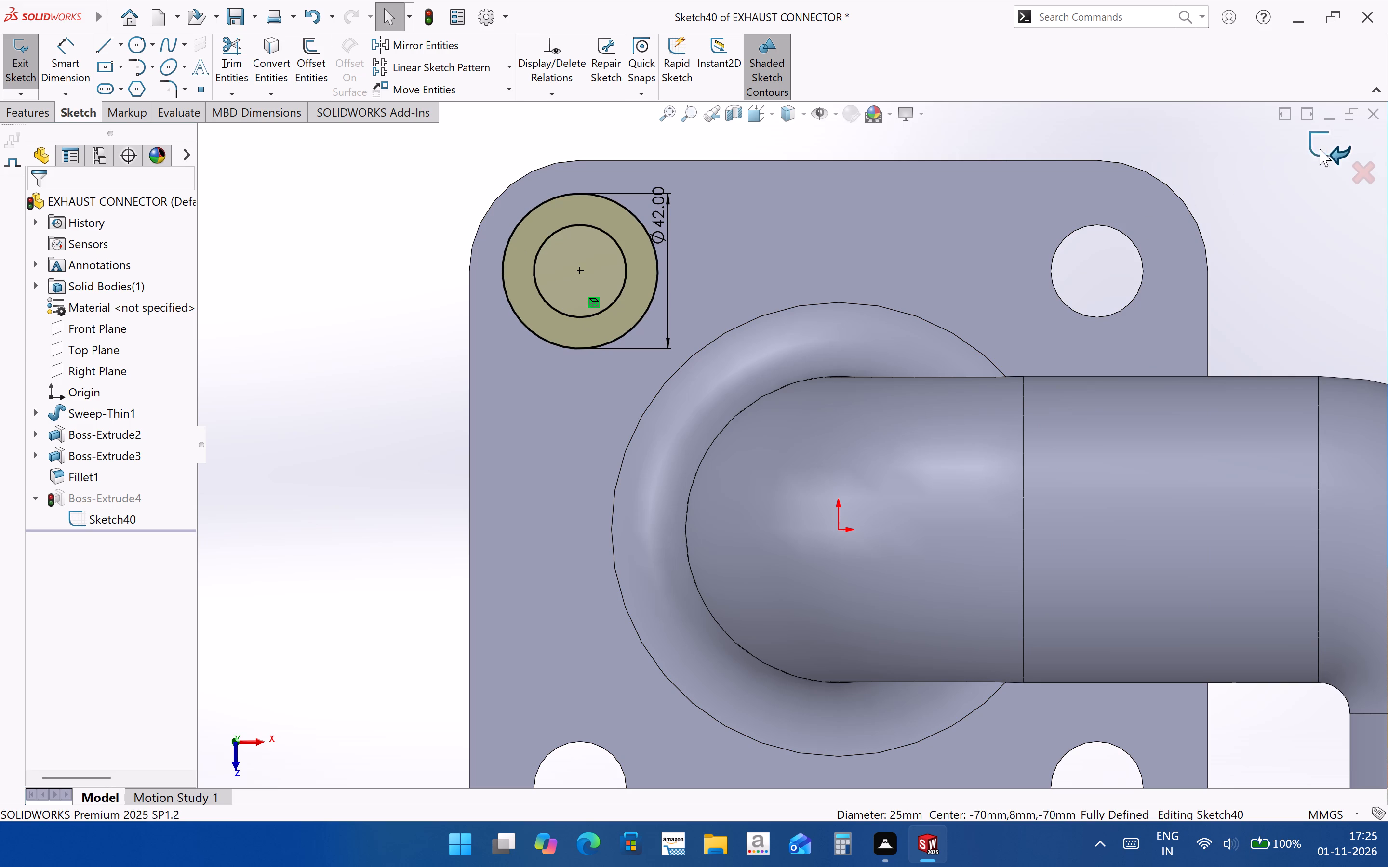
pyautogui.click(1320, 149)
pyautogui.click(592, 447)
pyautogui.scroll(1, 584, 412)
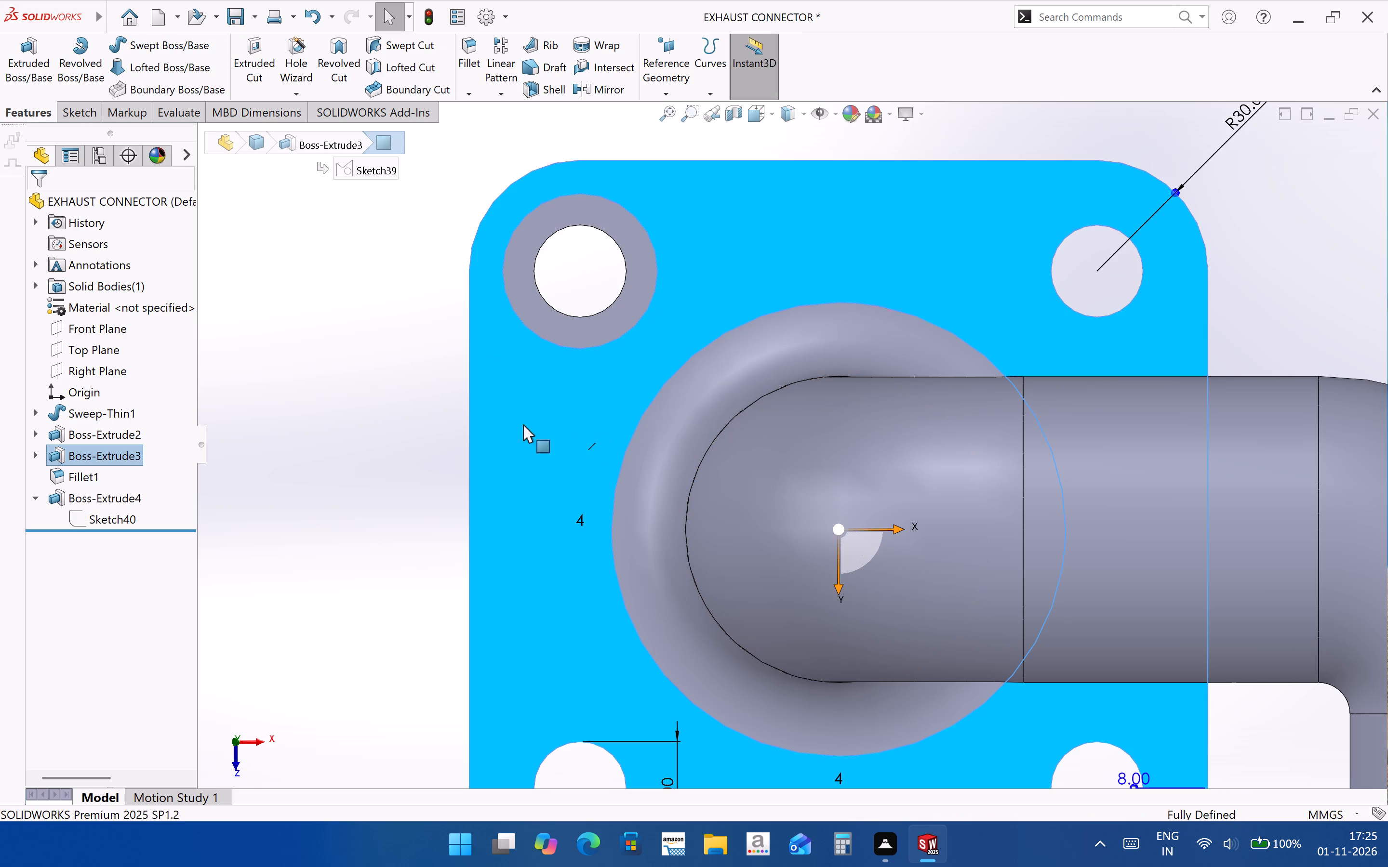
pyautogui.click(481, 438)
# Circular-pattern the ring pad about the pipe's circular base edge with 4 equally spaced instances over 360 degrees.
pyautogui.moveTo(431, 484); pyautogui.dragTo(507, 368, button='middle')
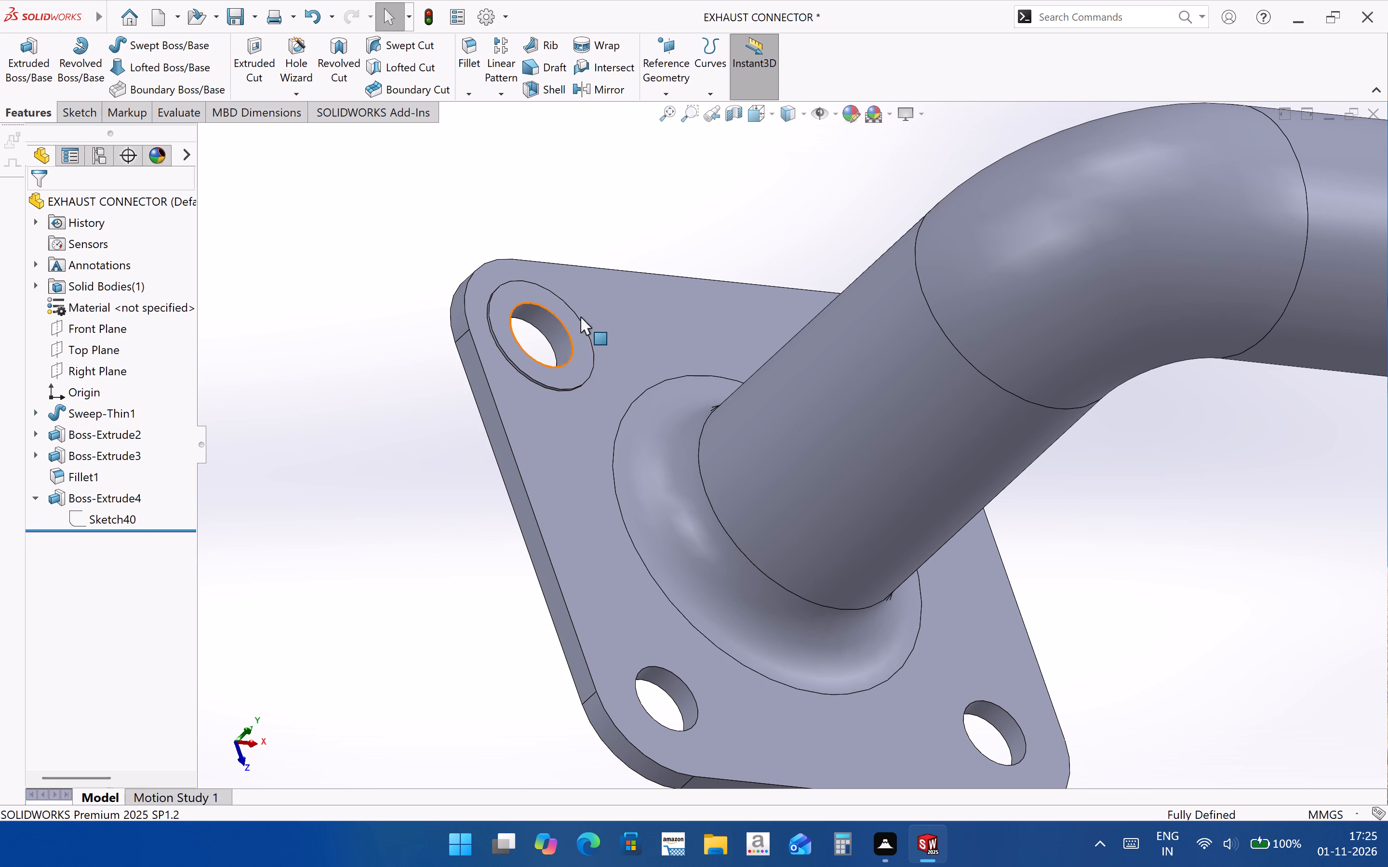
pyautogui.click(582, 360)
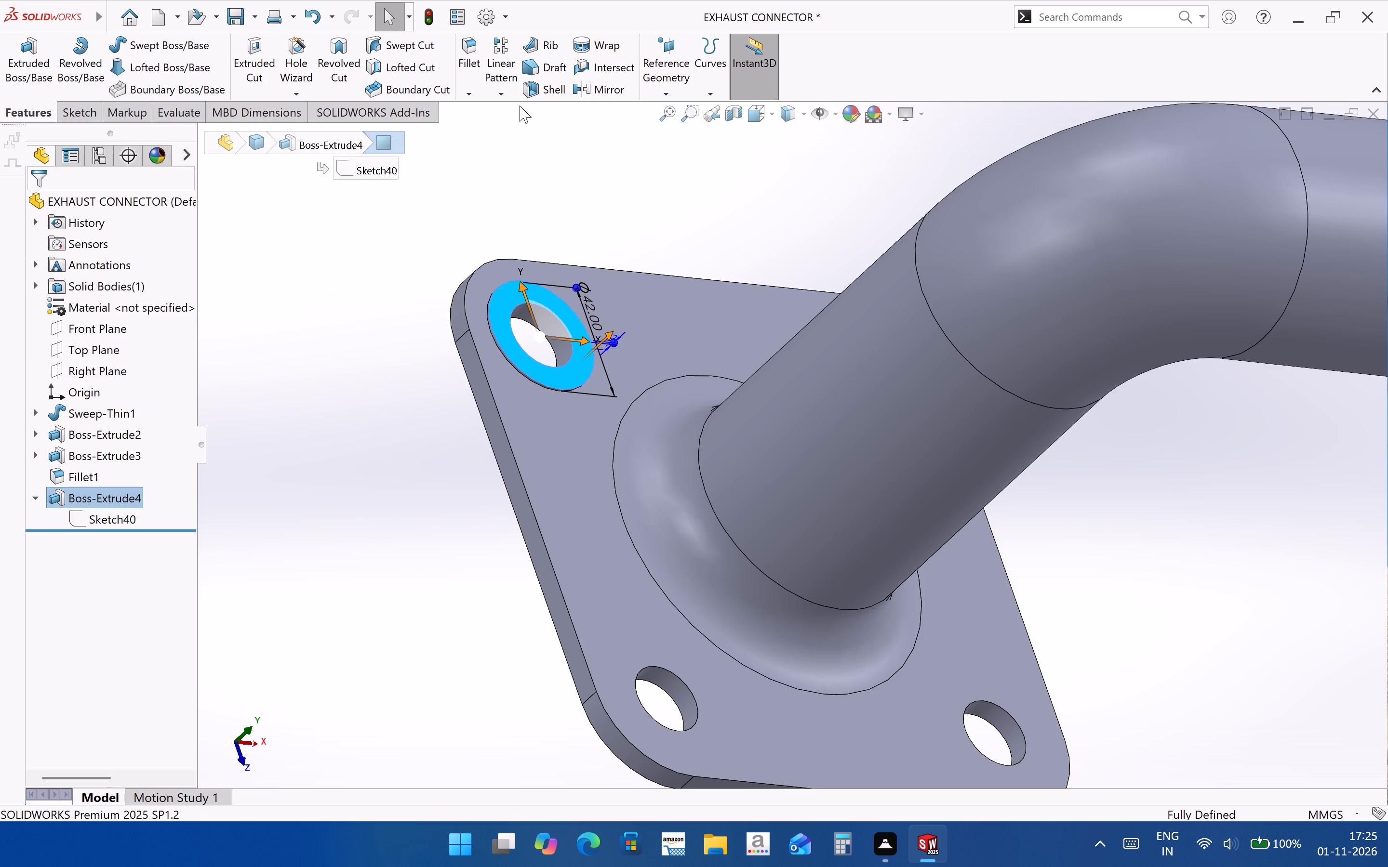
pyautogui.click(508, 97)
pyautogui.click(521, 130)
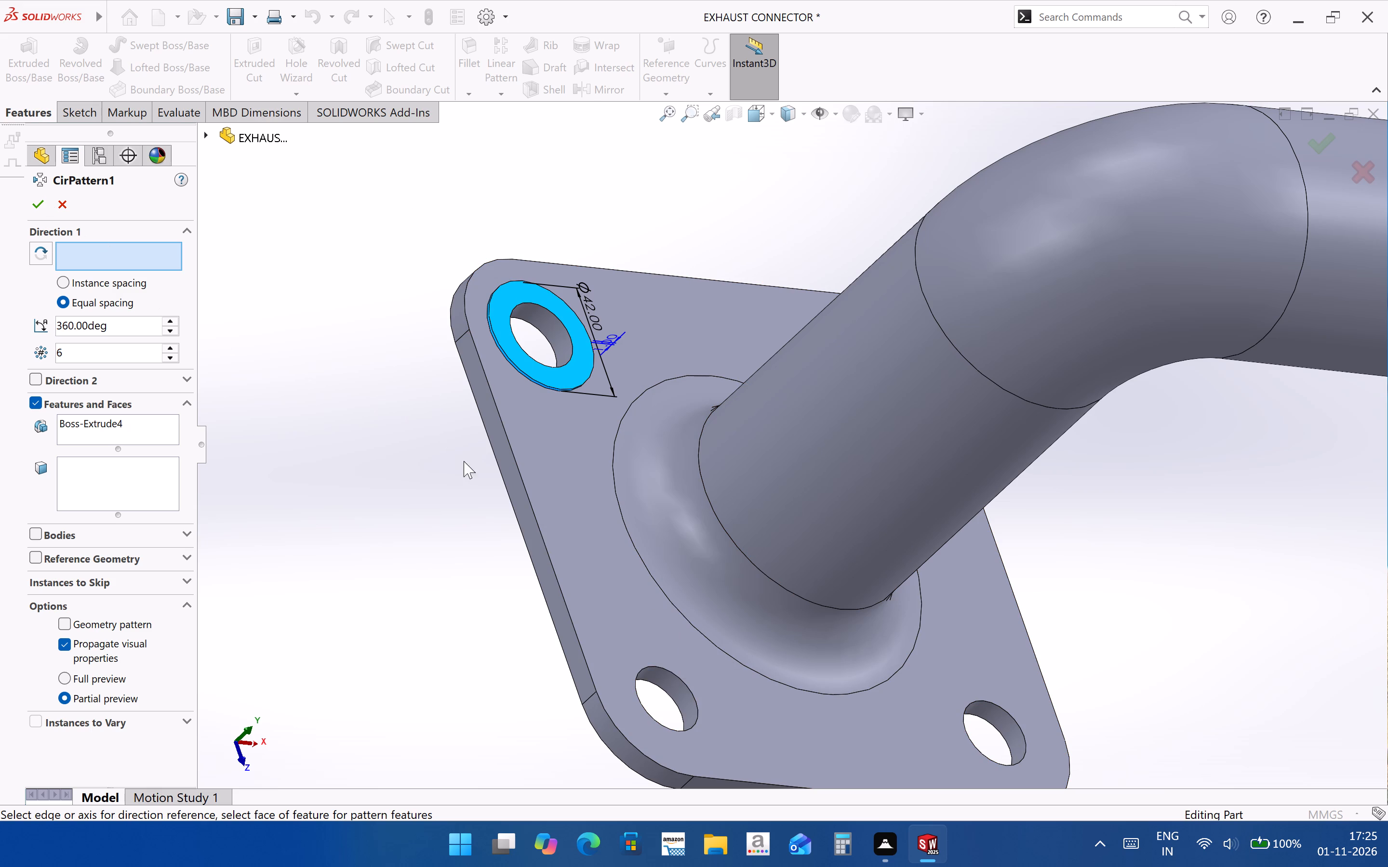
pyautogui.click(725, 529)
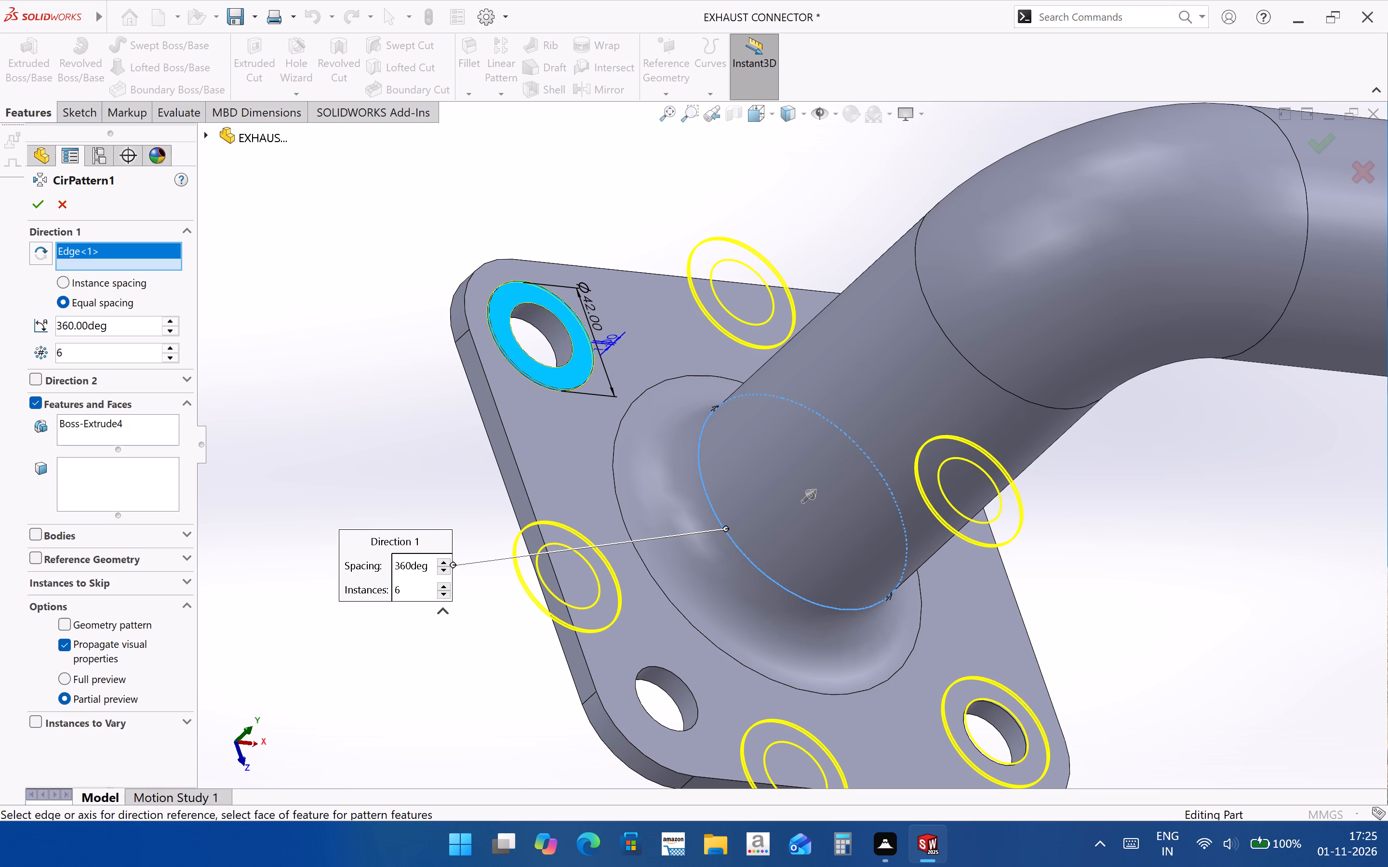
pyautogui.moveTo(95, 355); pyautogui.dragTo(13, 353)
pyautogui.press('4')
pyautogui.press('Return')
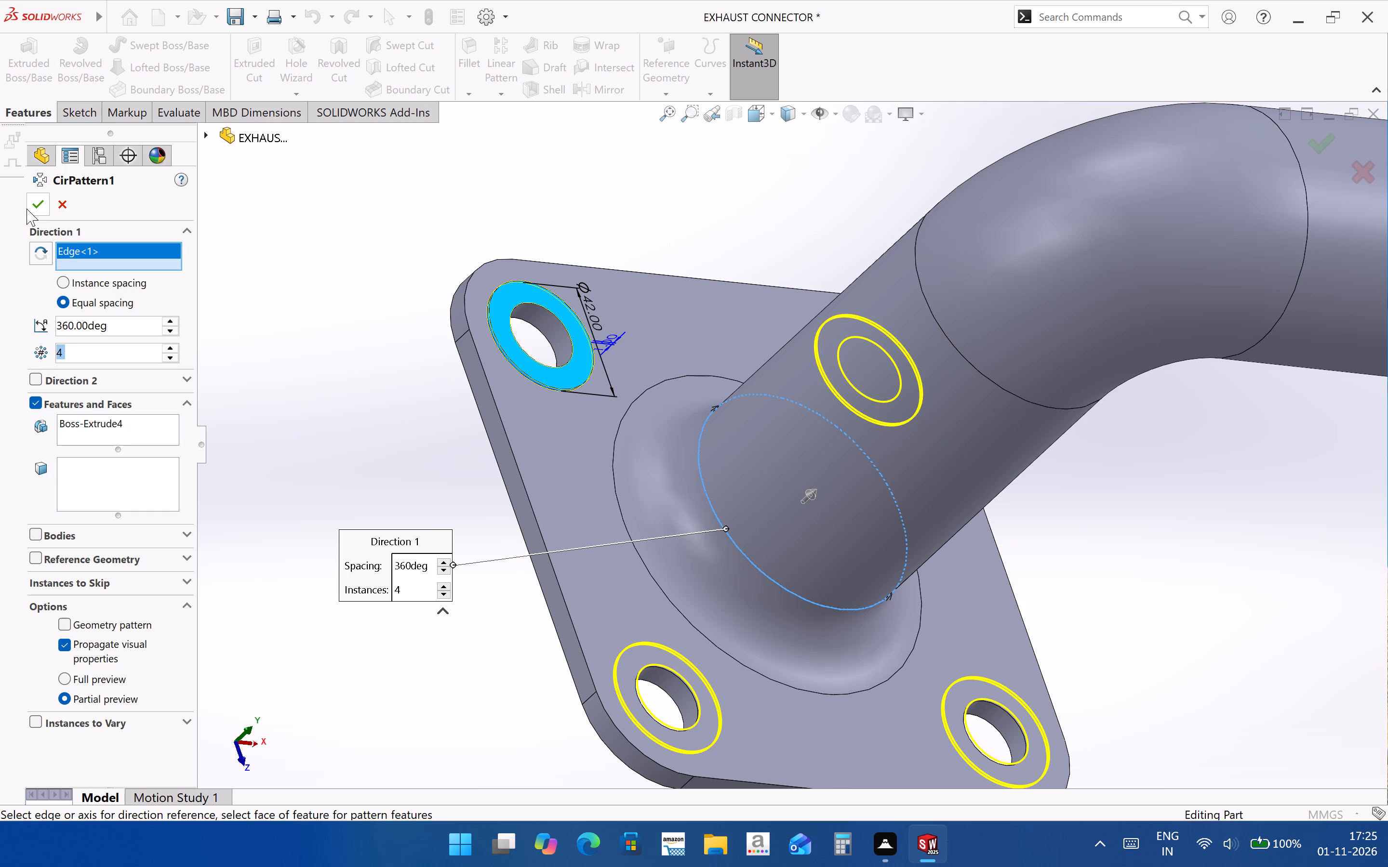
pyautogui.click(28, 209)
# Examine the patterned ring pads and the pipe joint on the lower flange from several sides, including underneath.
pyautogui.moveTo(1115, 624); pyautogui.dragTo(1138, 642)
pyautogui.scroll(2, 837, 524)
pyautogui.moveTo(832, 522); pyautogui.dragTo(747, 648, button='middle')
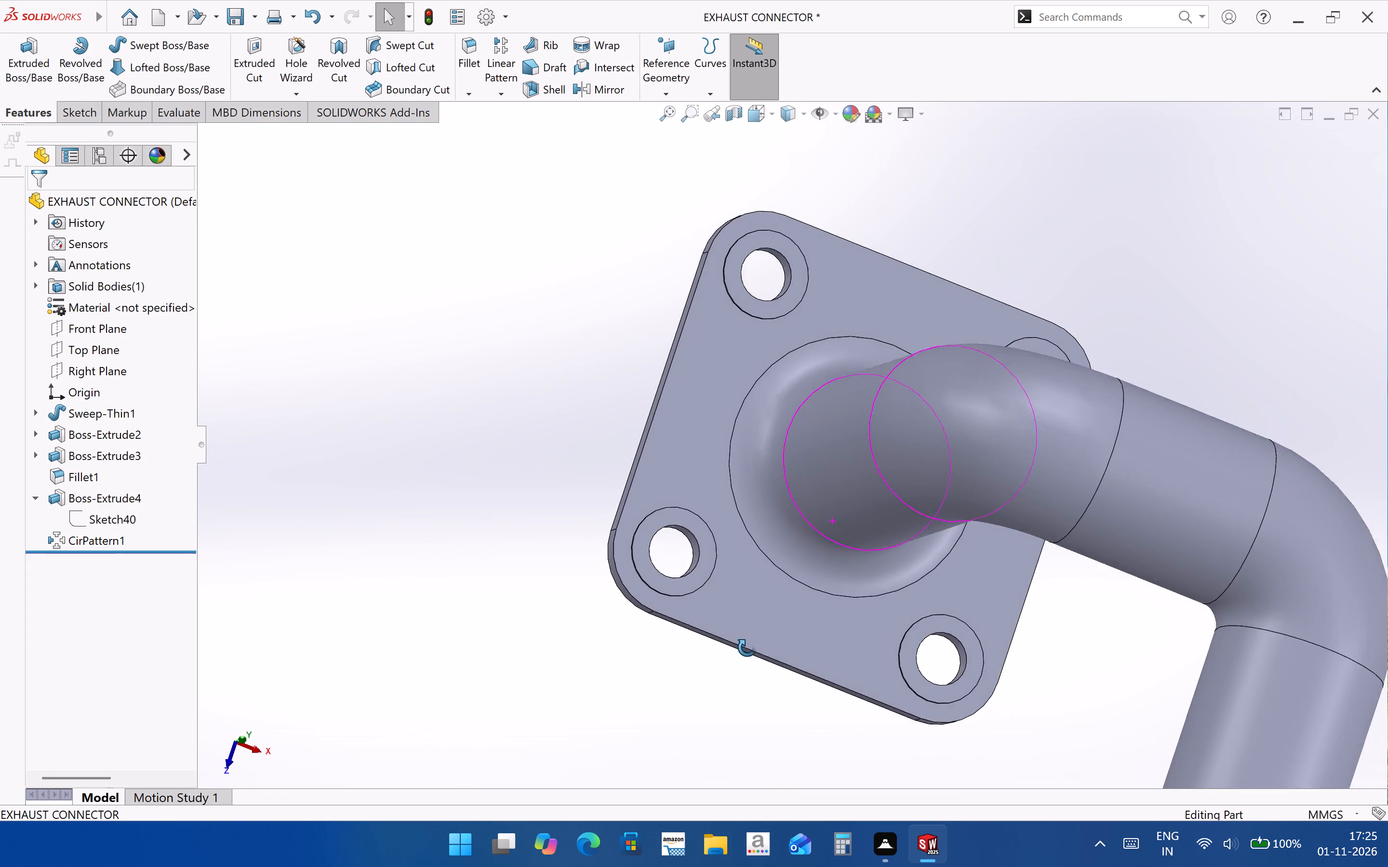
pyautogui.moveTo(747, 648); pyautogui.dragTo(611, 559, button='middle')
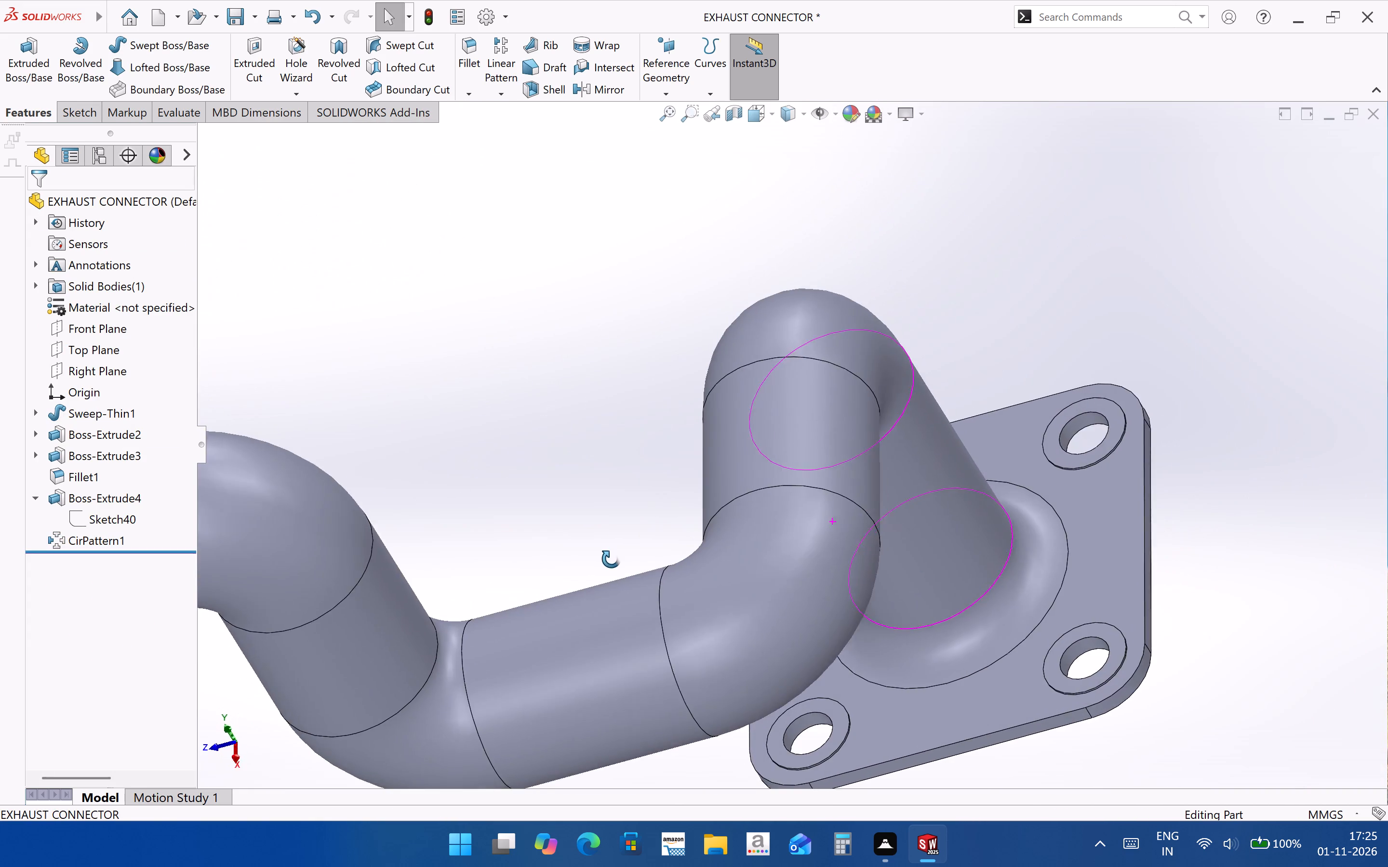
pyautogui.moveTo(611, 559); pyautogui.dragTo(703, 391, button='middle')
pyautogui.scroll(2, 689, 379)
pyautogui.moveTo(814, 600); pyautogui.dragTo(730, 707, button='middle')
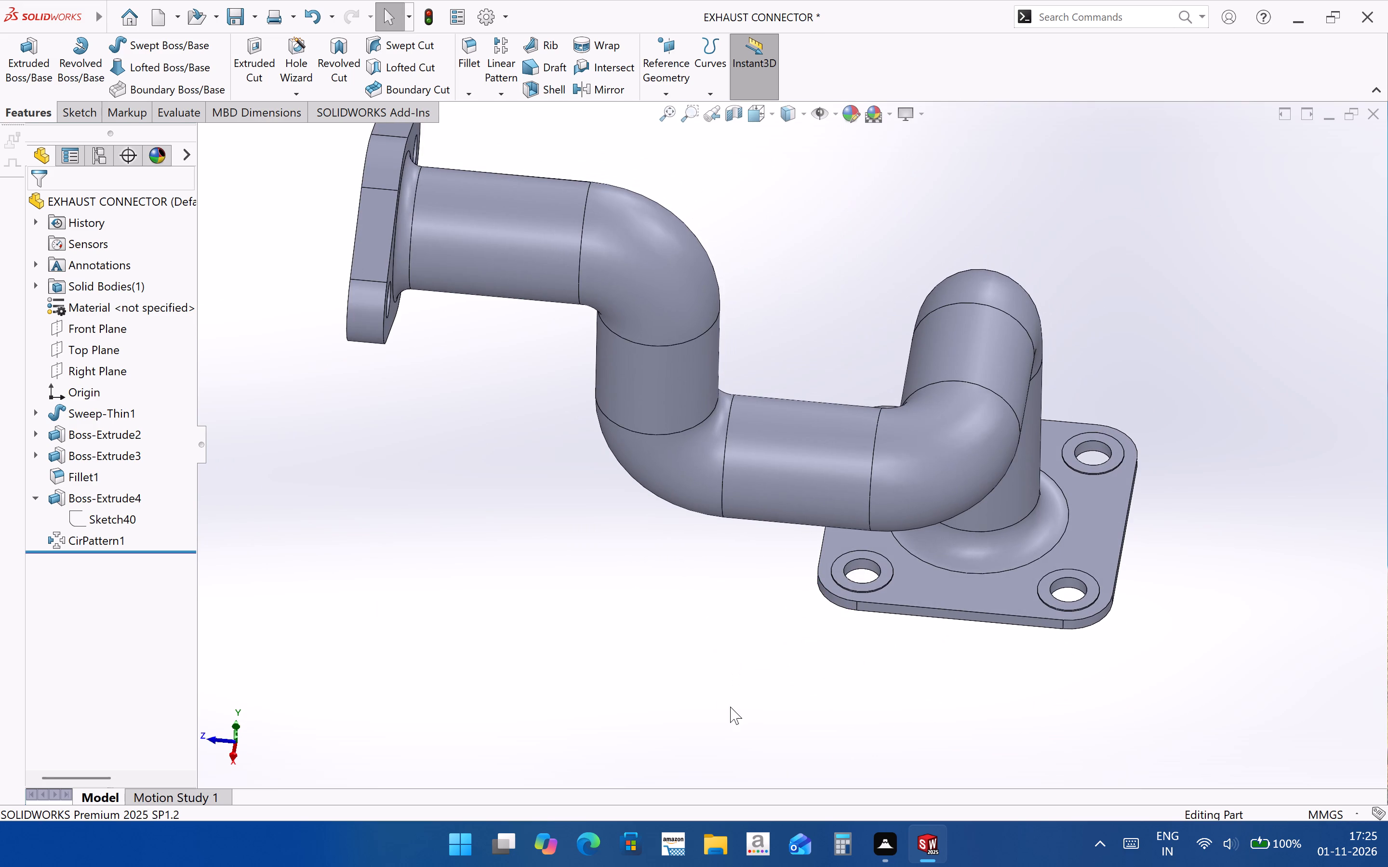
pyautogui.scroll(-2, 1149, 503)
pyautogui.moveTo(1008, 504); pyautogui.dragTo(1000, 604, button='middle')
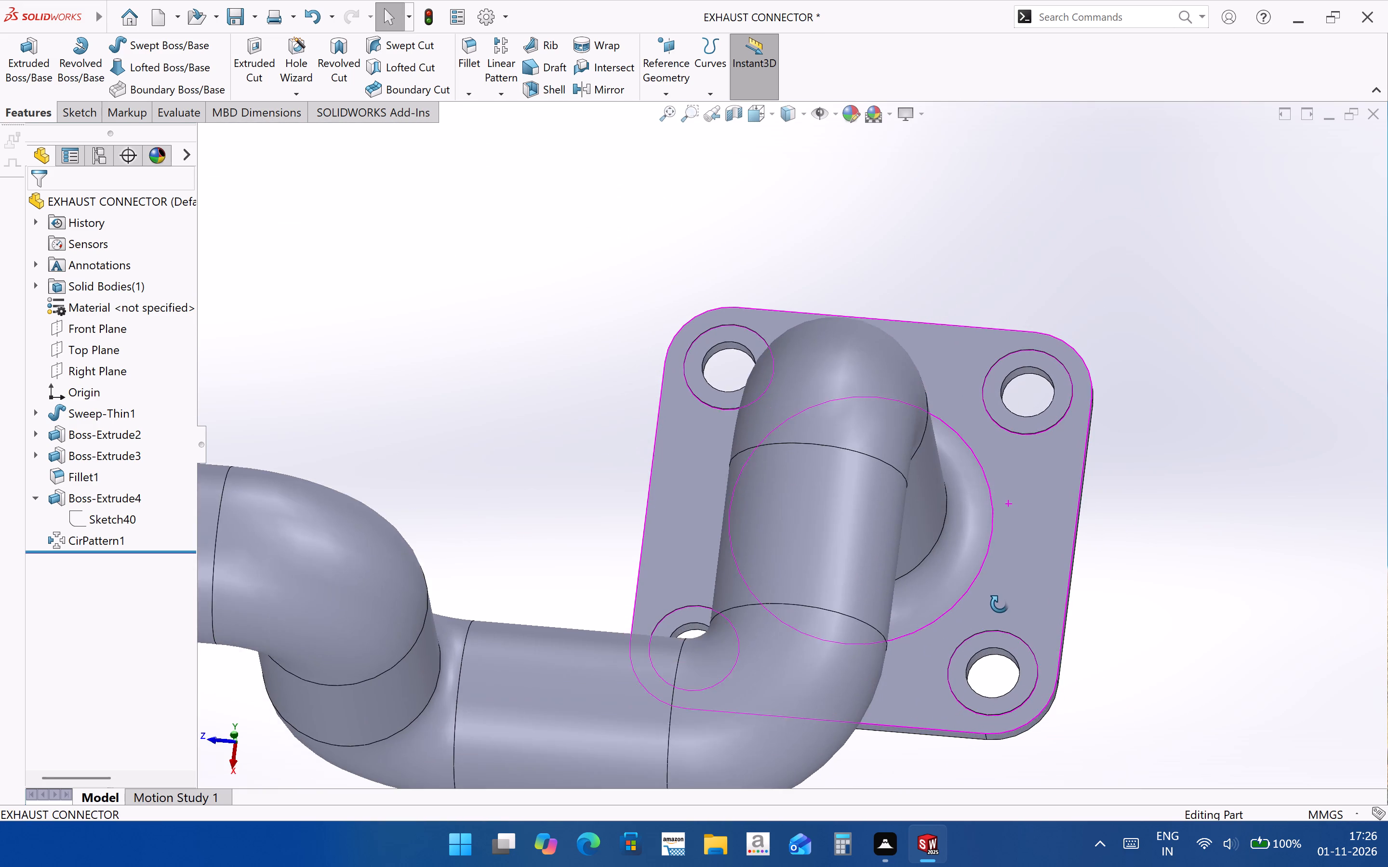
pyautogui.moveTo(1000, 604); pyautogui.dragTo(992, 600, button='middle')
pyautogui.moveTo(980, 526); pyautogui.dragTo(990, 455, button='middle')
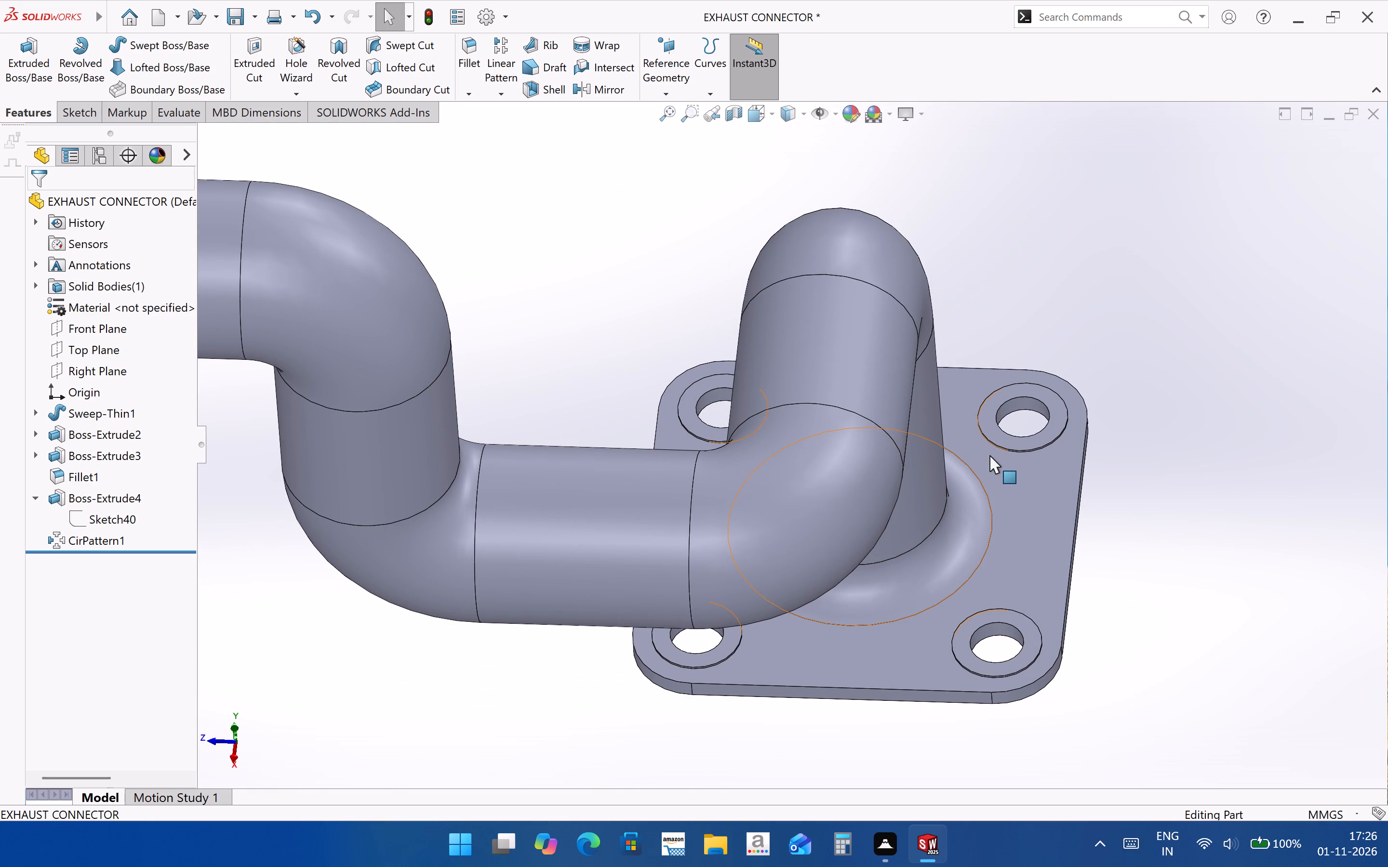
pyautogui.moveTo(968, 485); pyautogui.dragTo(979, 401, button='middle')
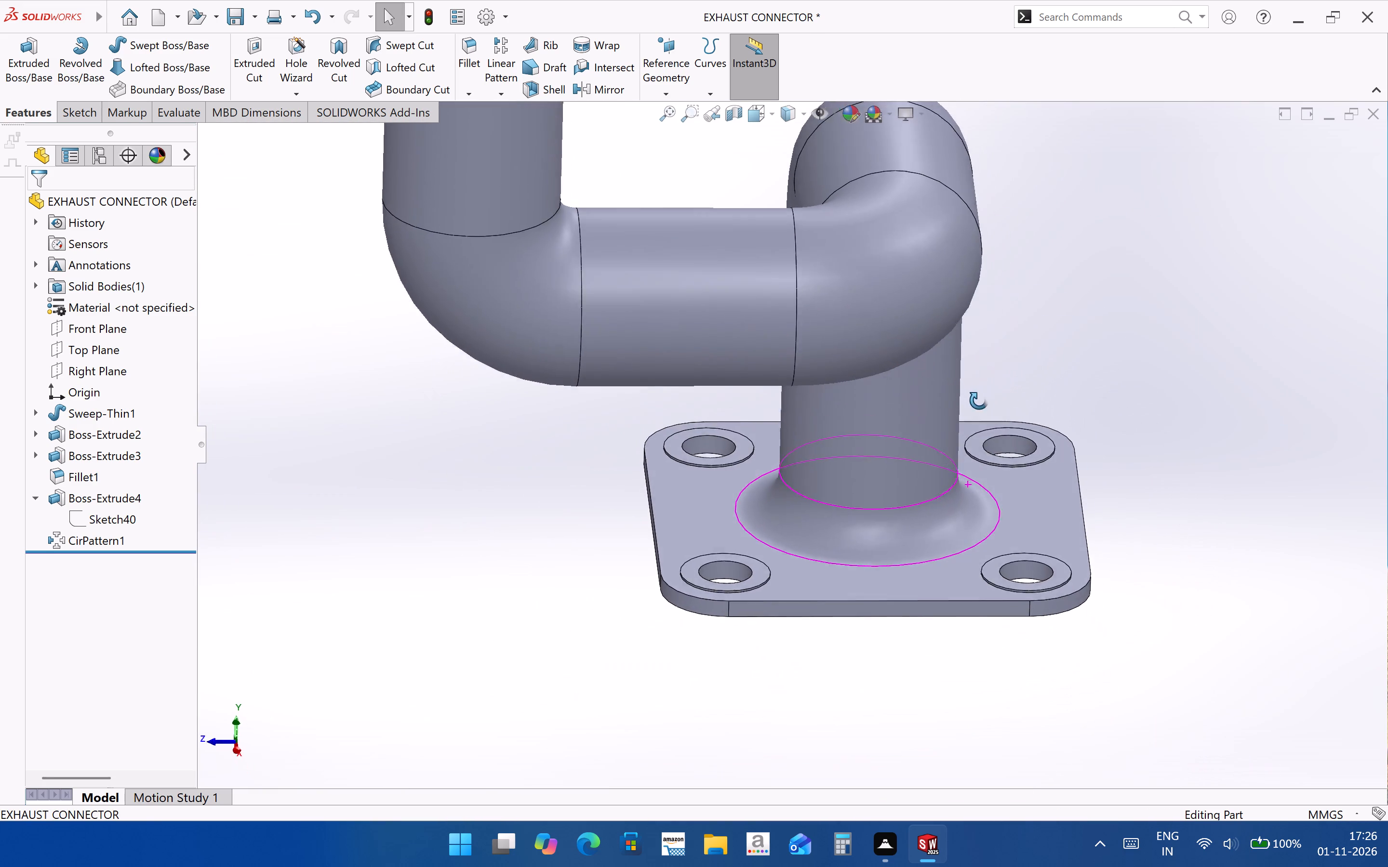
pyautogui.moveTo(979, 401); pyautogui.dragTo(905, 373, button='middle')
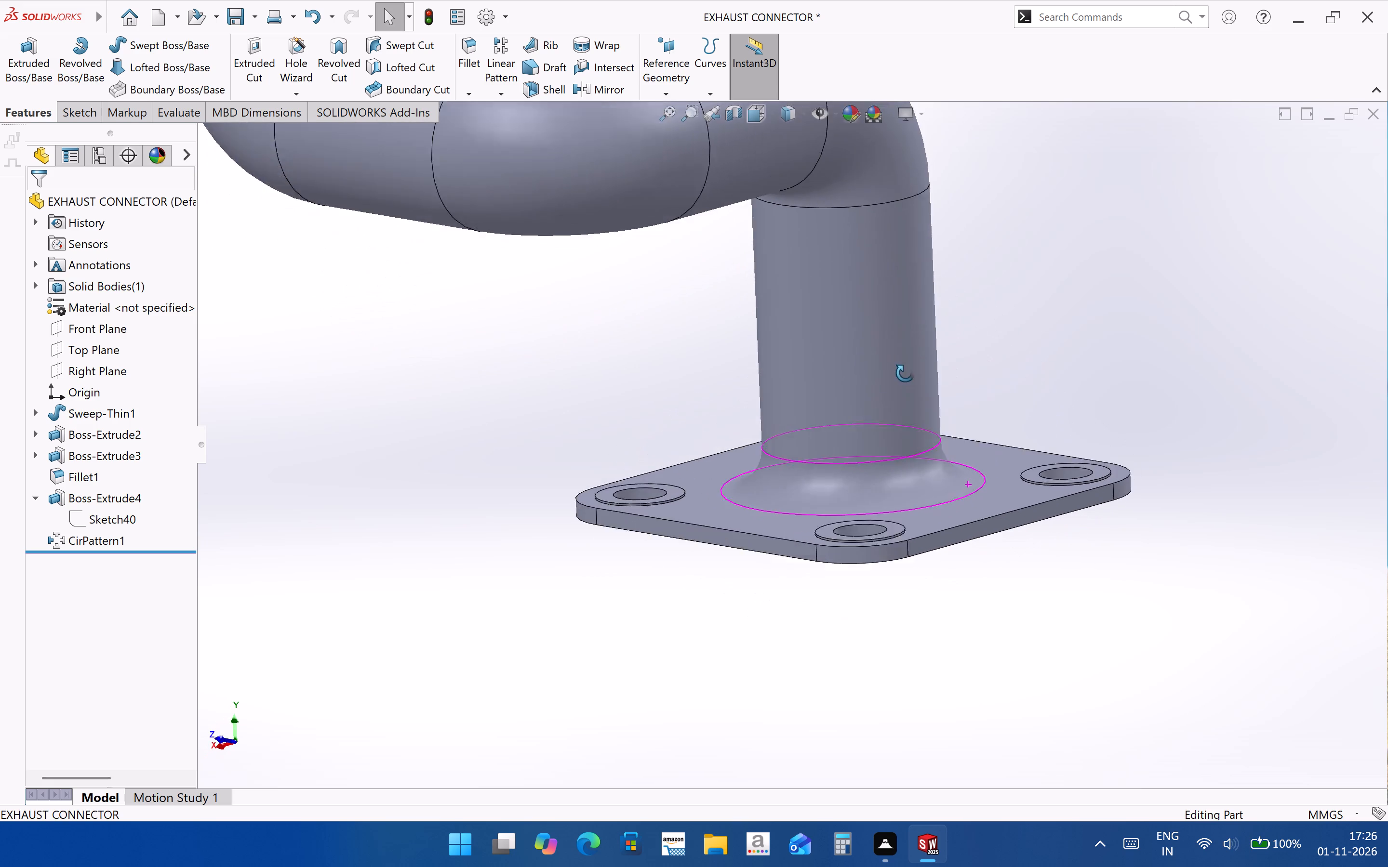
pyautogui.moveTo(905, 373); pyautogui.dragTo(906, 372, button='middle')
pyautogui.moveTo(868, 504); pyautogui.dragTo(880, 379, button='middle')
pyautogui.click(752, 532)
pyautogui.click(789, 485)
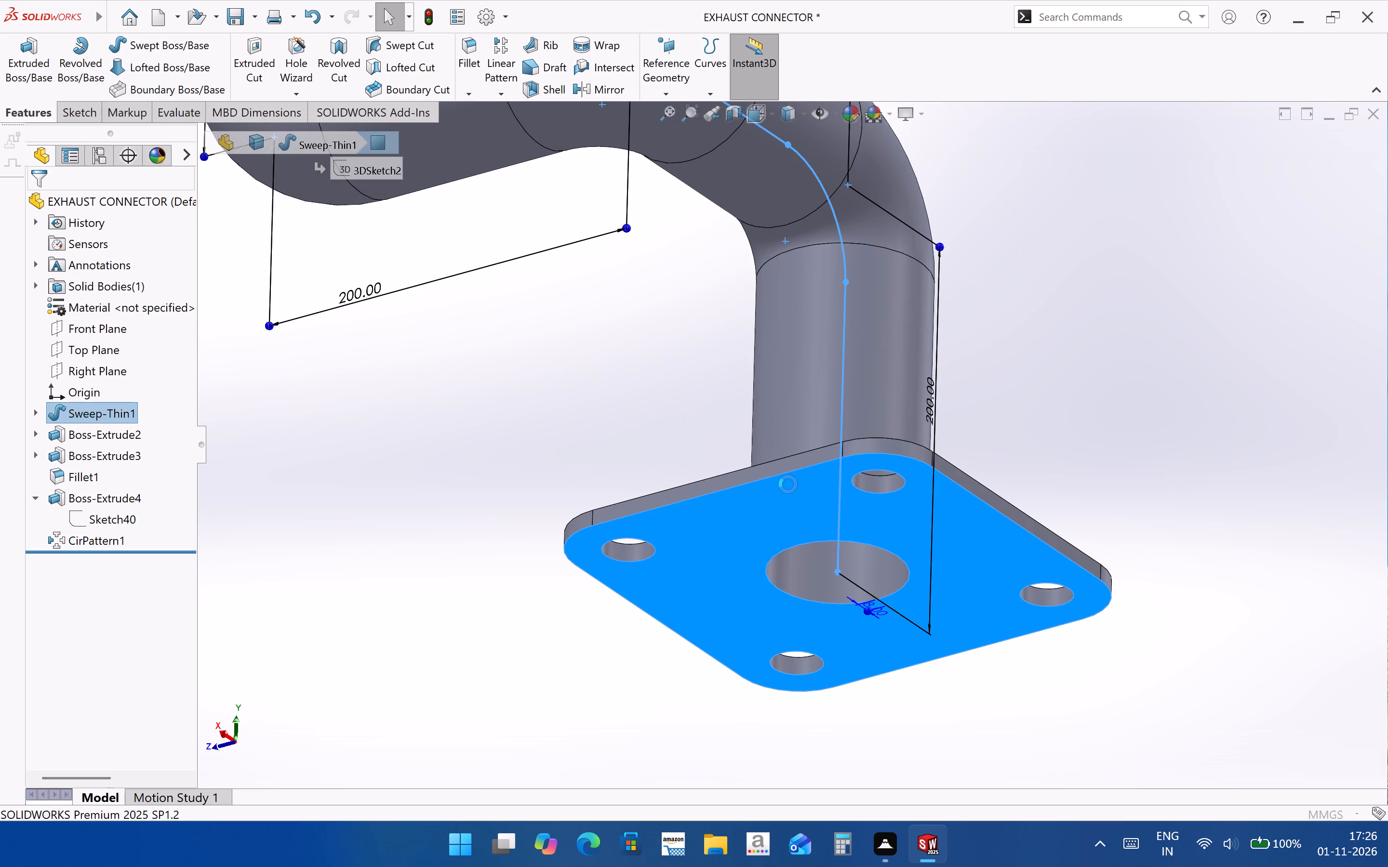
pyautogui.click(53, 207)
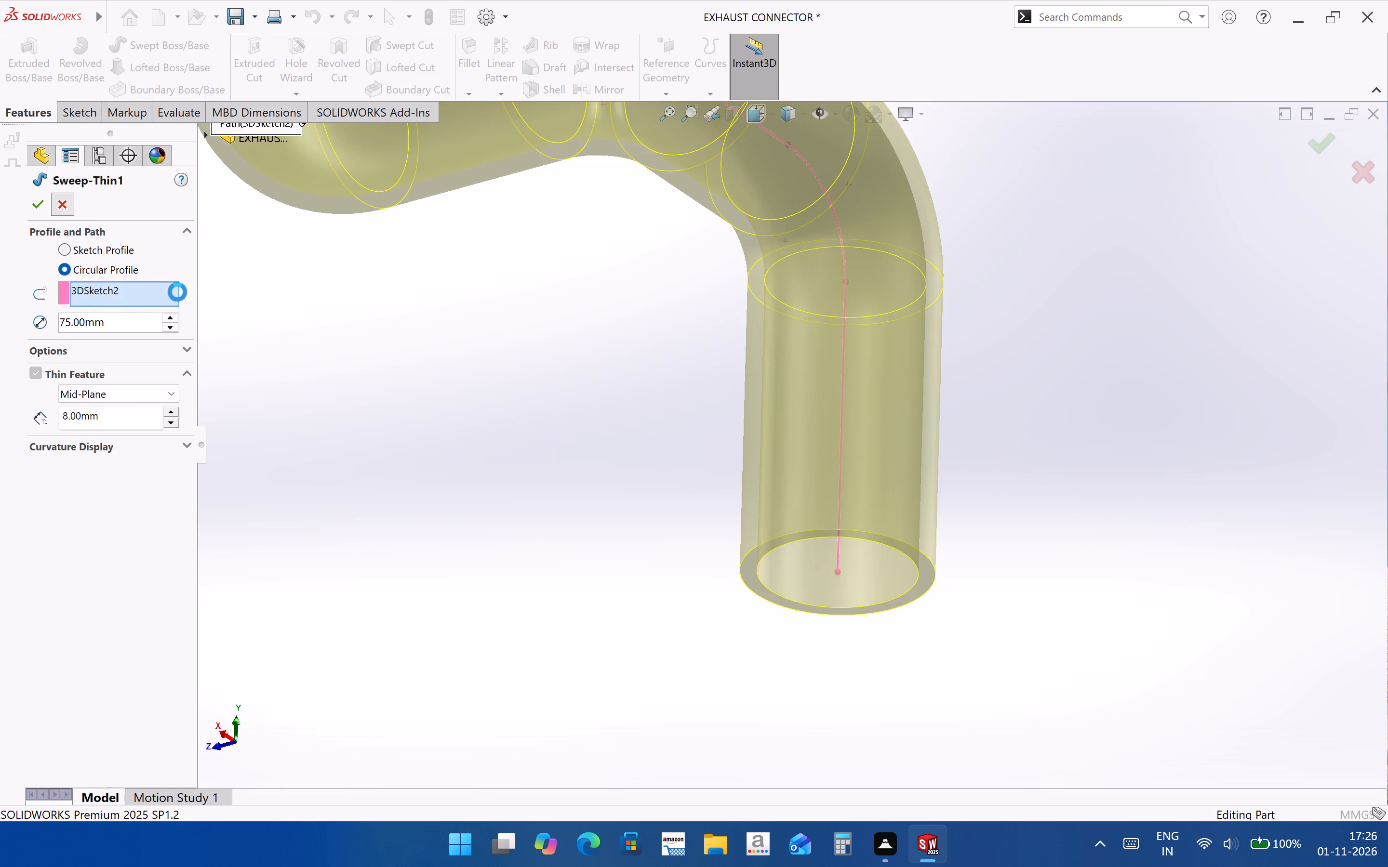
# Set the square lower flange's extrusion depth to 22 mm.
pyautogui.click(63, 492)
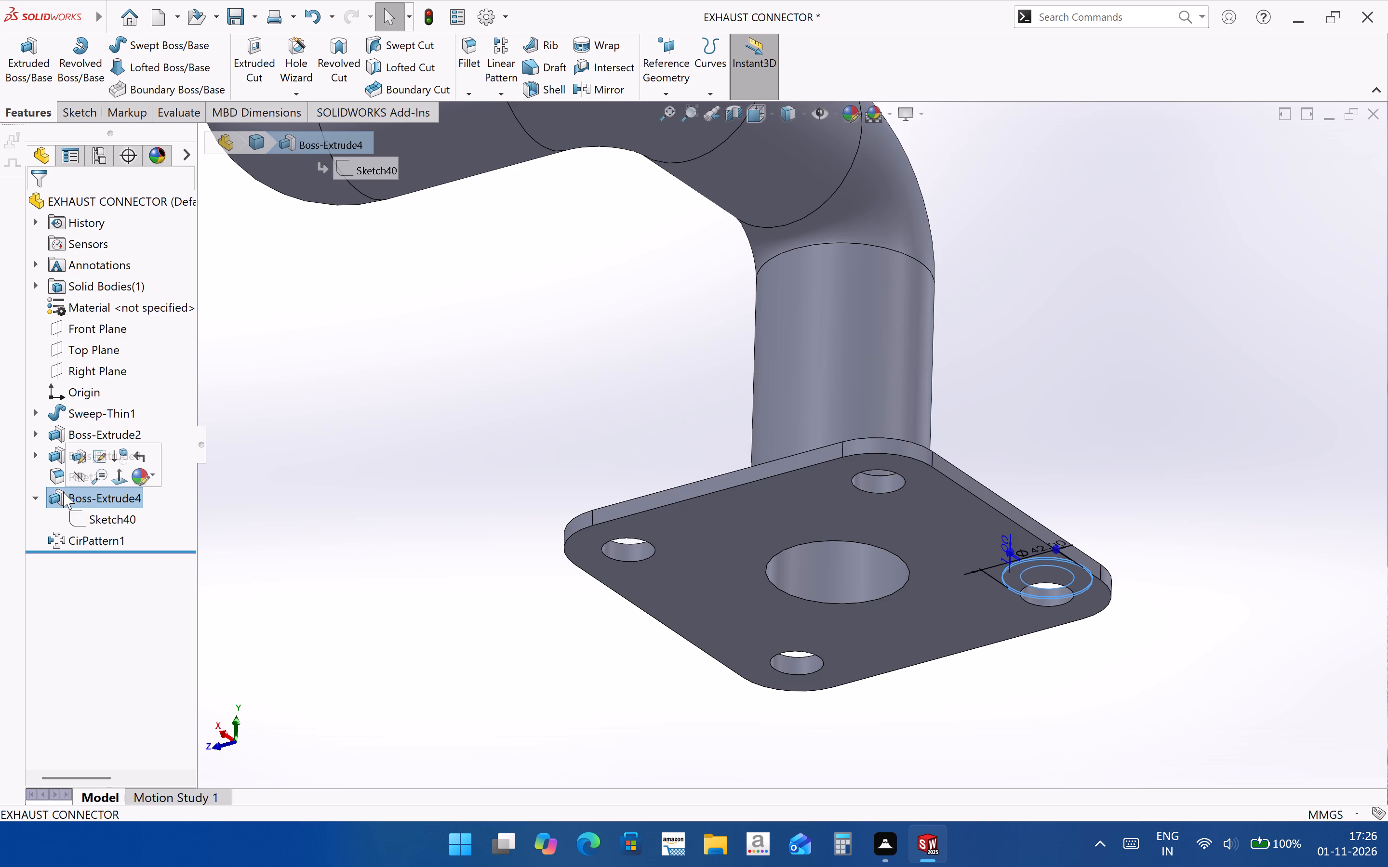
pyautogui.click(56, 458)
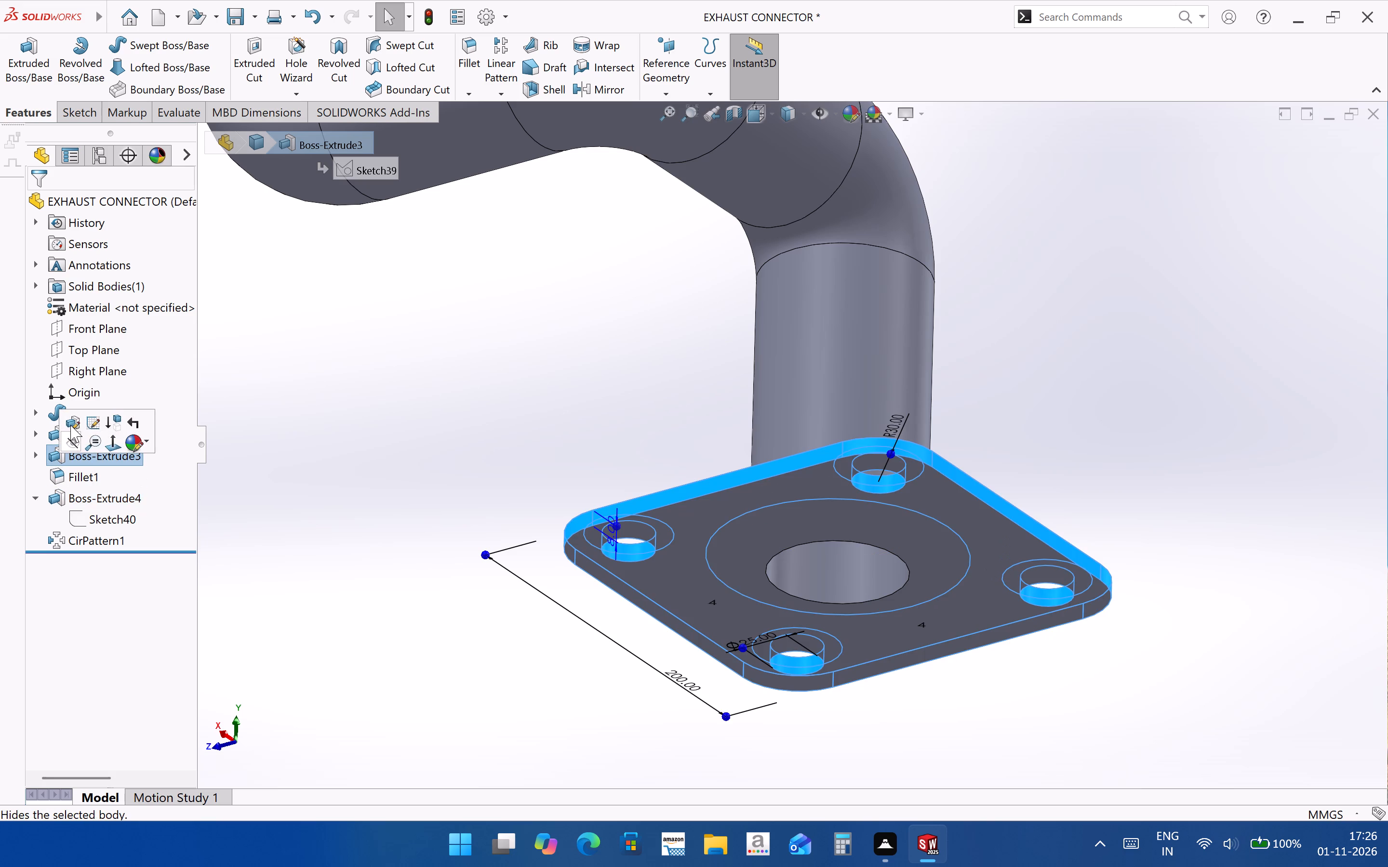
pyautogui.click(70, 425)
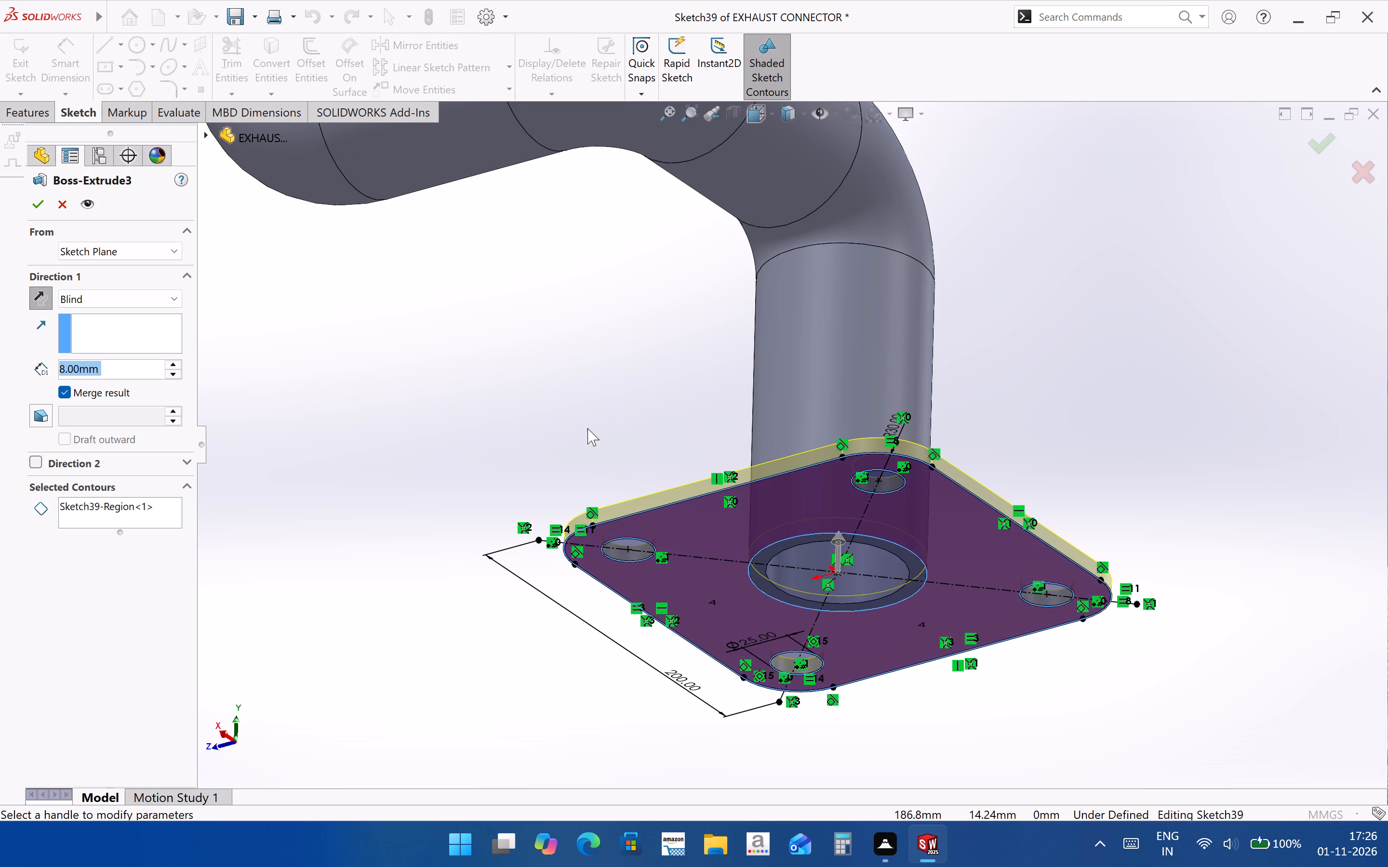
pyautogui.write('22')
pyautogui.press('Return')
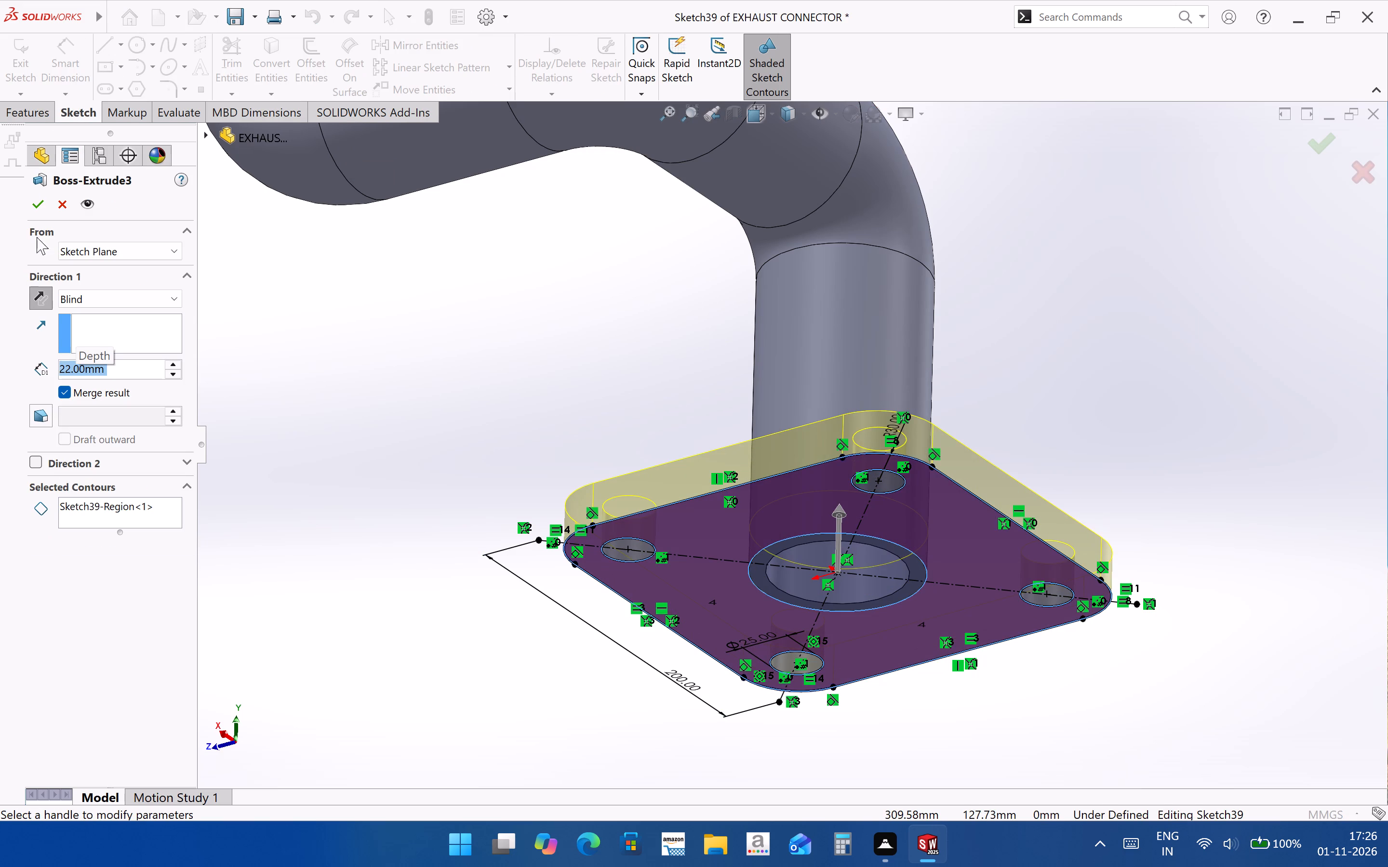
pyautogui.click(39, 208)
pyautogui.click(1151, 489)
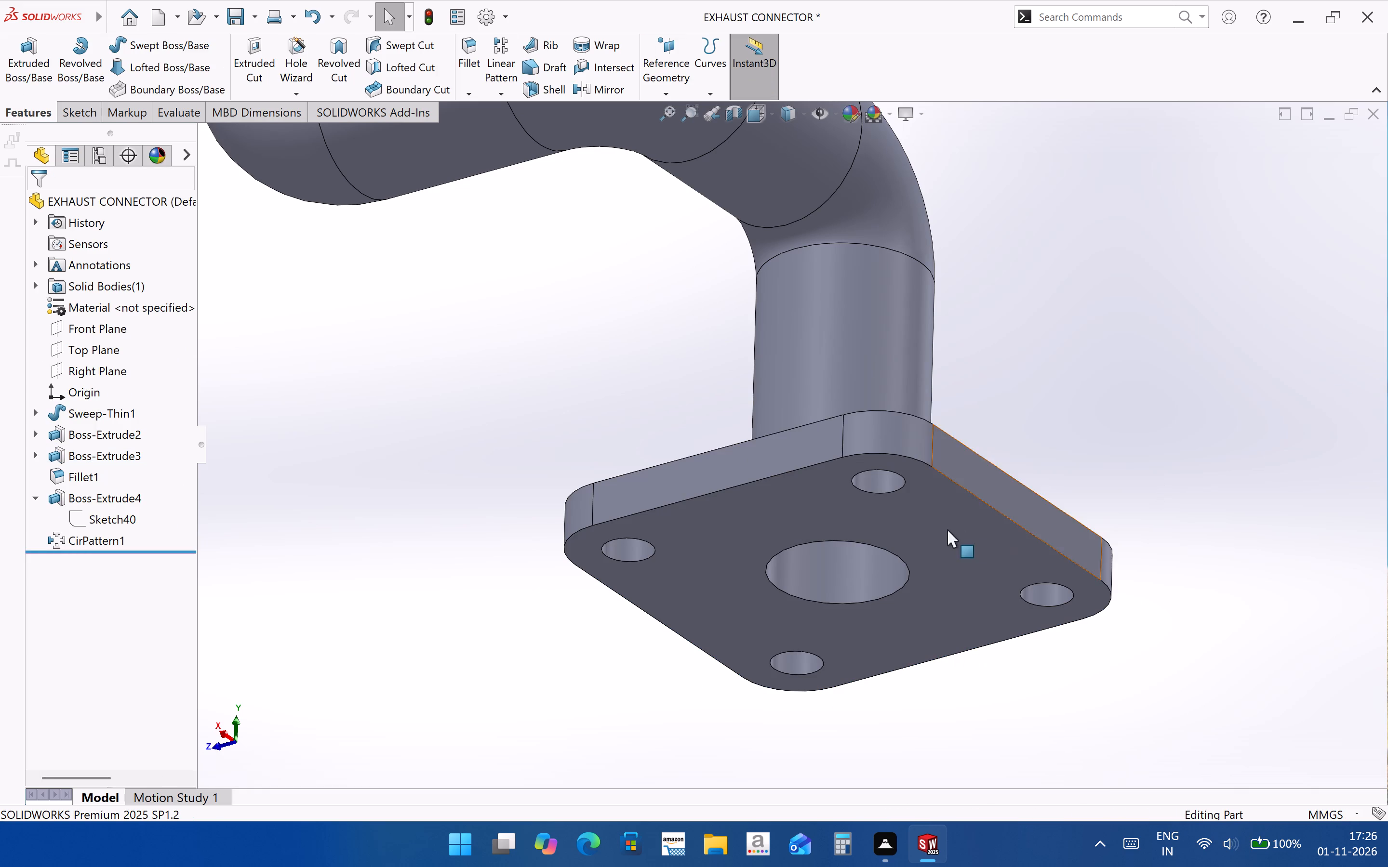
# Examine the thickened lower flange and the whole exhaust connector from several sides.
pyautogui.moveTo(945, 530); pyautogui.dragTo(935, 791, button='middle')
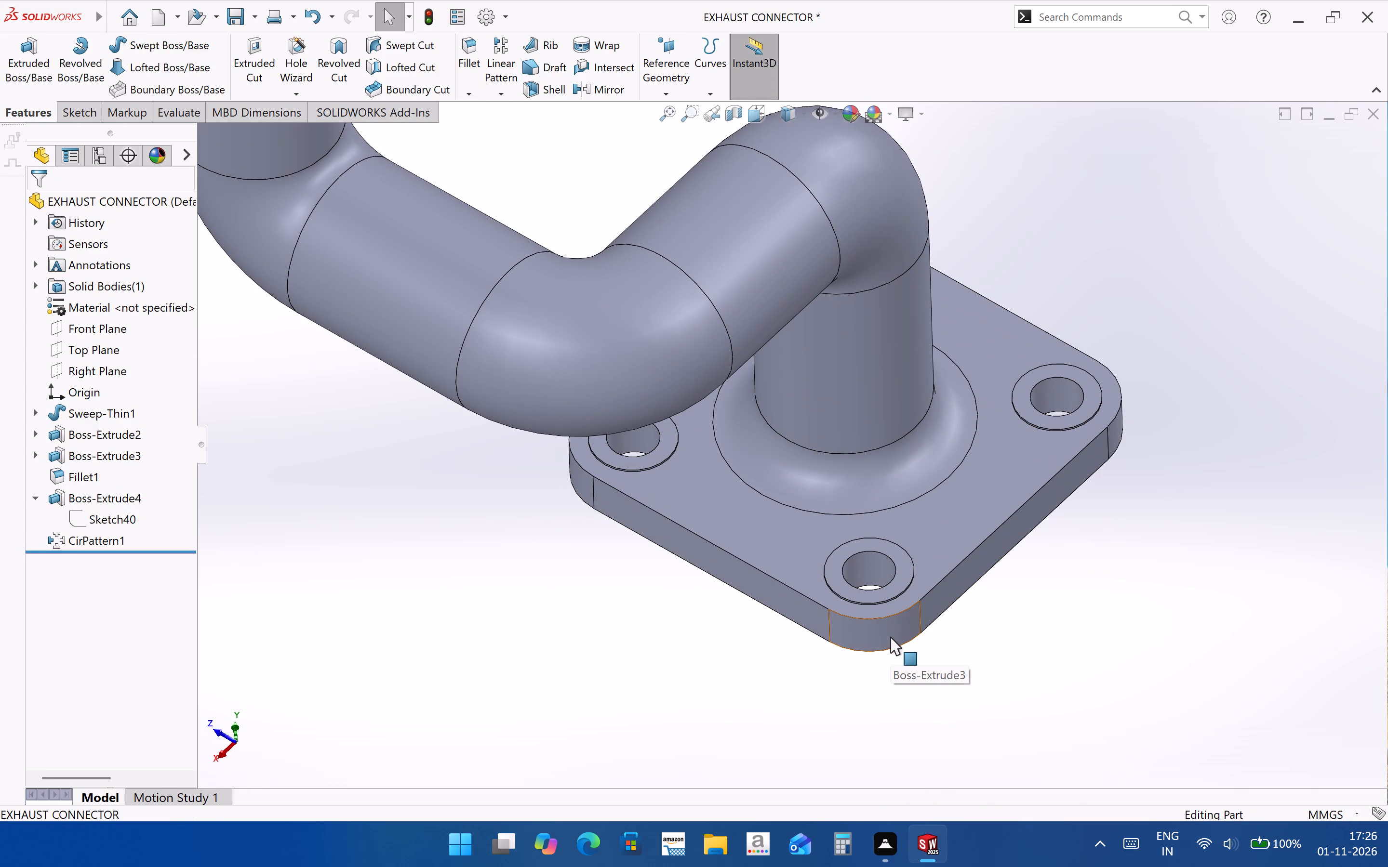
pyautogui.moveTo(754, 478); pyautogui.dragTo(782, 360, button='middle')
pyautogui.scroll(5, 799, 415)
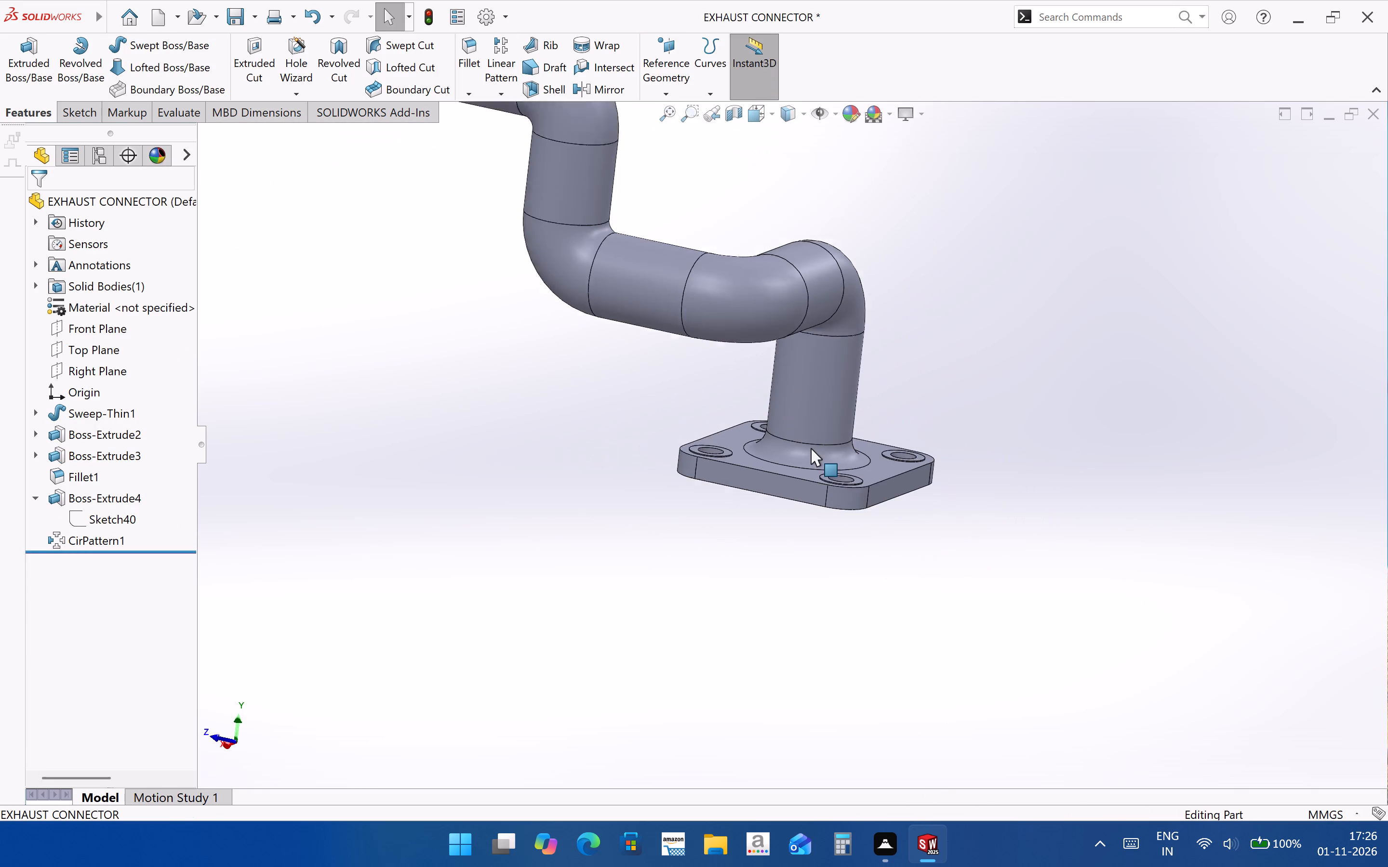
pyautogui.scroll(1, 811, 448)
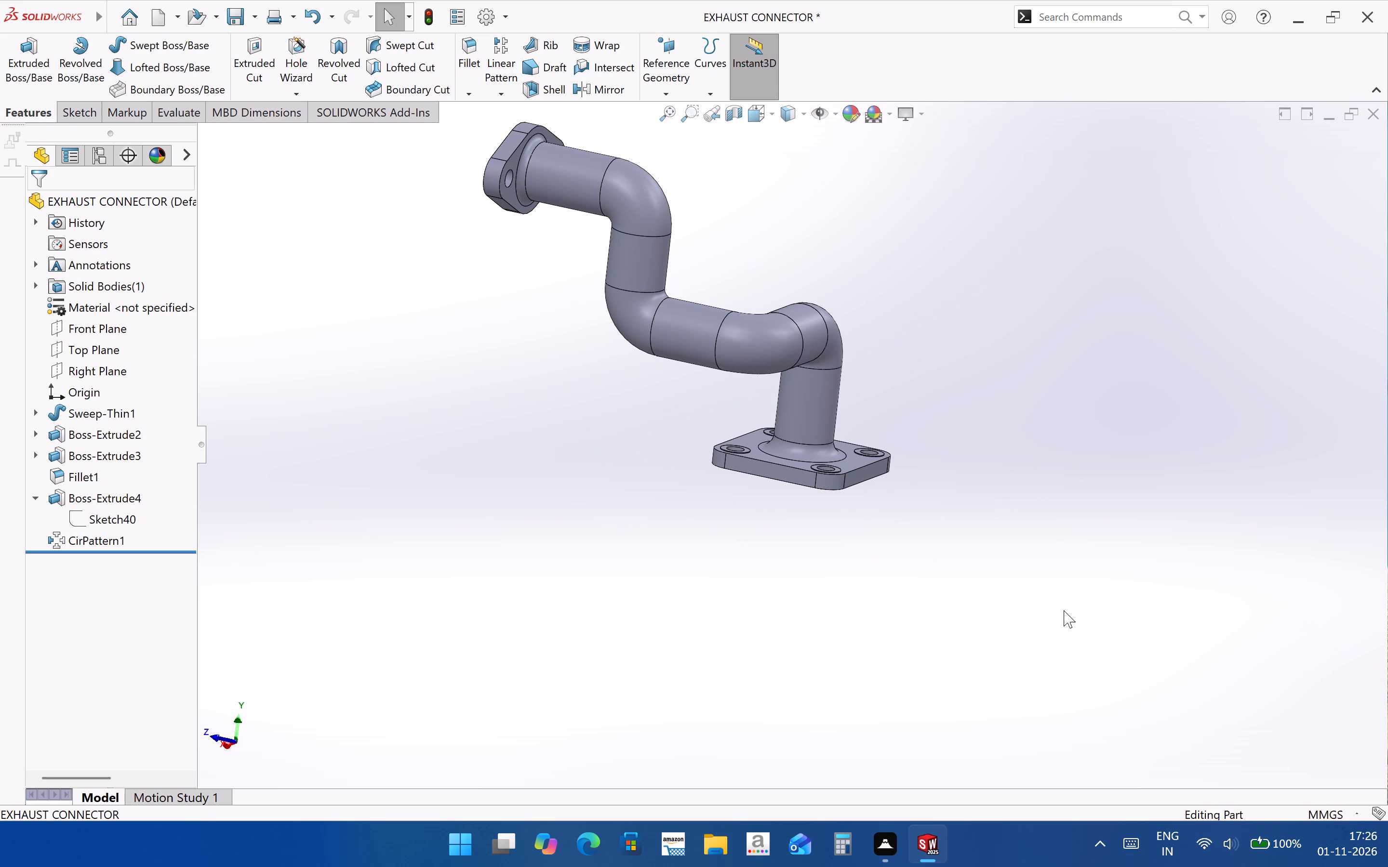
pyautogui.scroll(3, 899, 498)
pyautogui.moveTo(837, 483); pyautogui.dragTo(725, 466, button='middle')
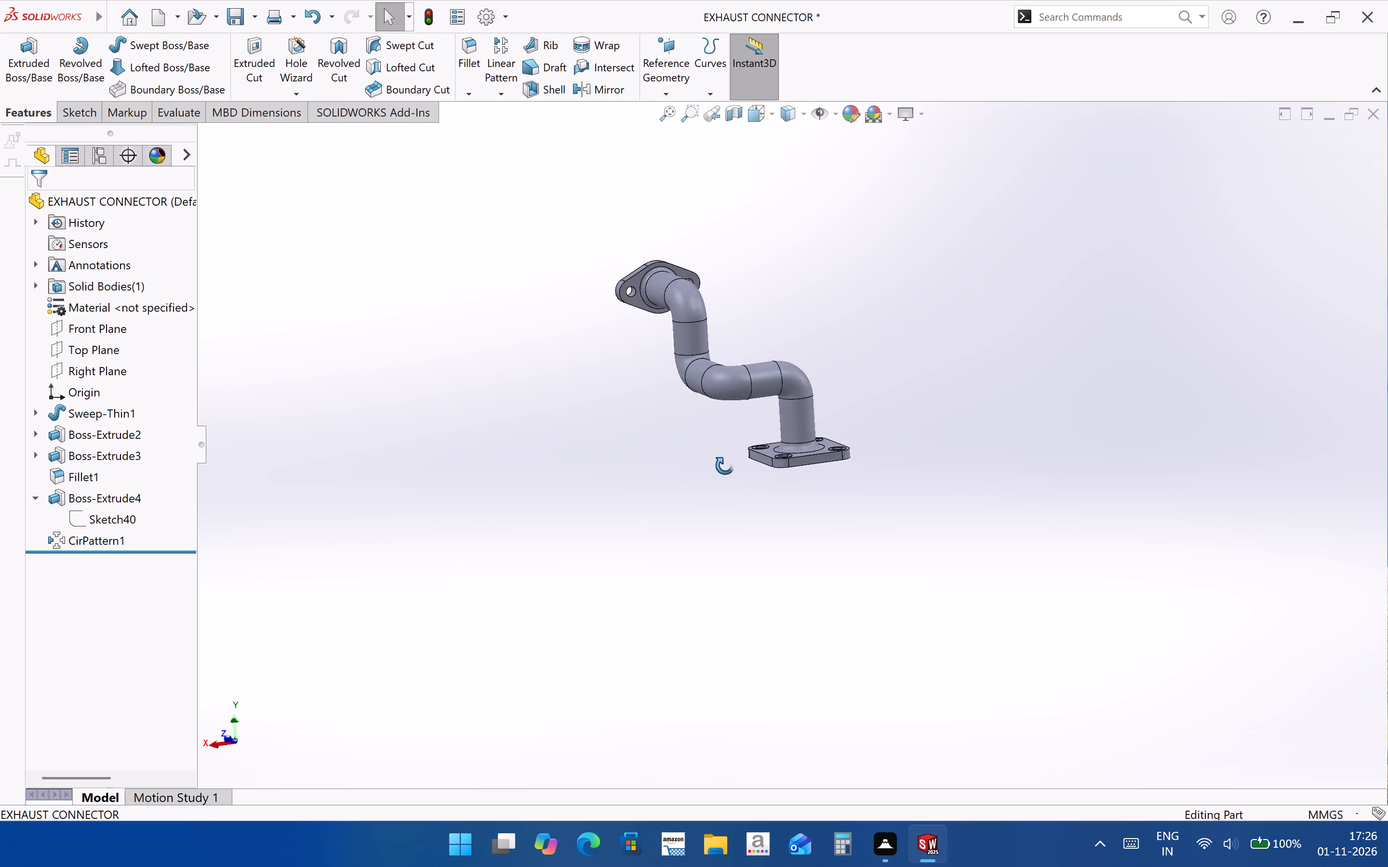
pyautogui.moveTo(725, 466); pyautogui.dragTo(478, 681, button='middle')
pyautogui.scroll(-3, 650, 335)
pyautogui.scroll(2, 877, 403)
pyautogui.moveTo(892, 410); pyautogui.dragTo(926, 351, button='middle')
pyautogui.scroll(-2, 831, 320)
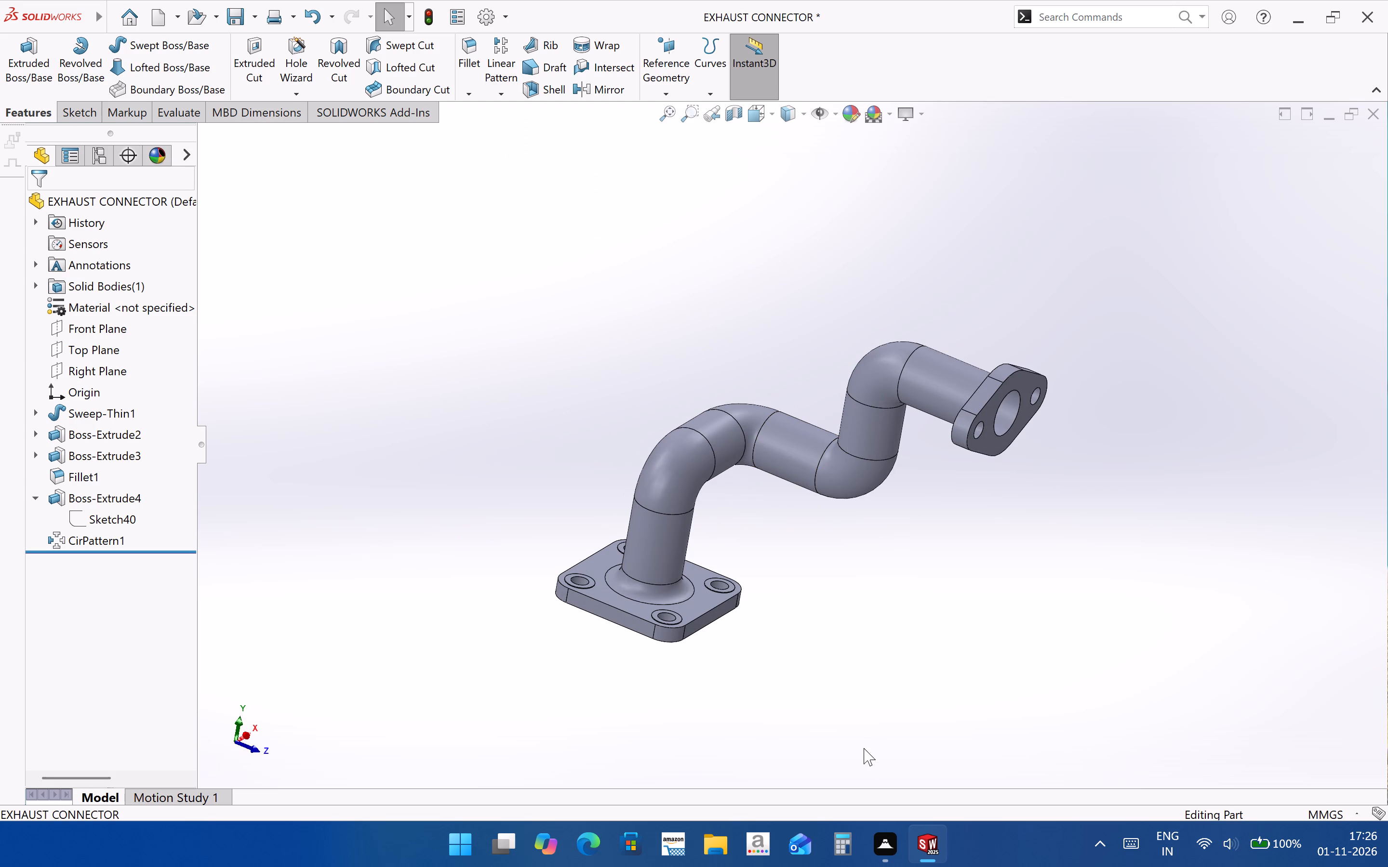
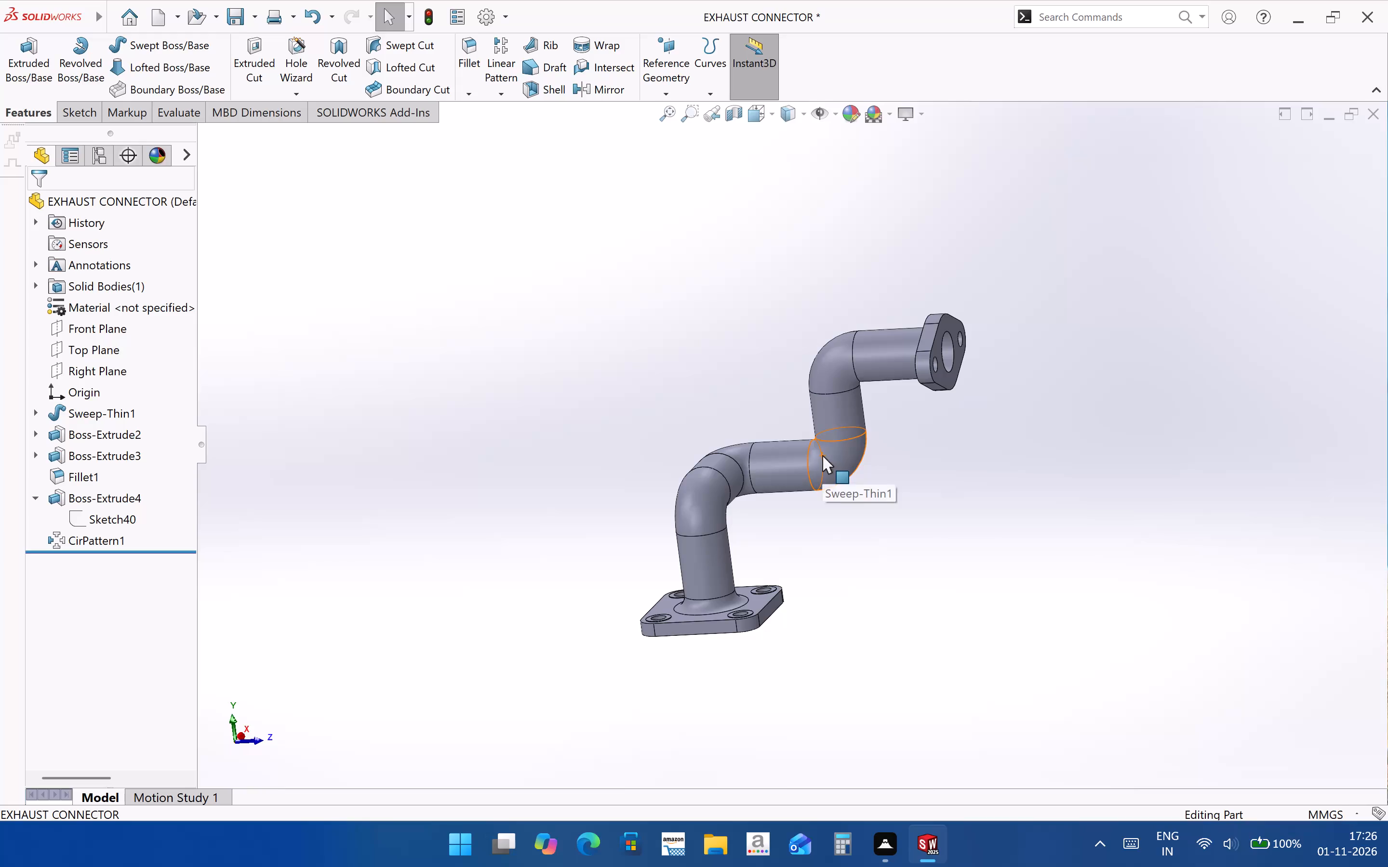
# Examine the whole exhaust connector from several sides, including both flanges and the pipe bends.
pyautogui.scroll(-2, 857, 541)
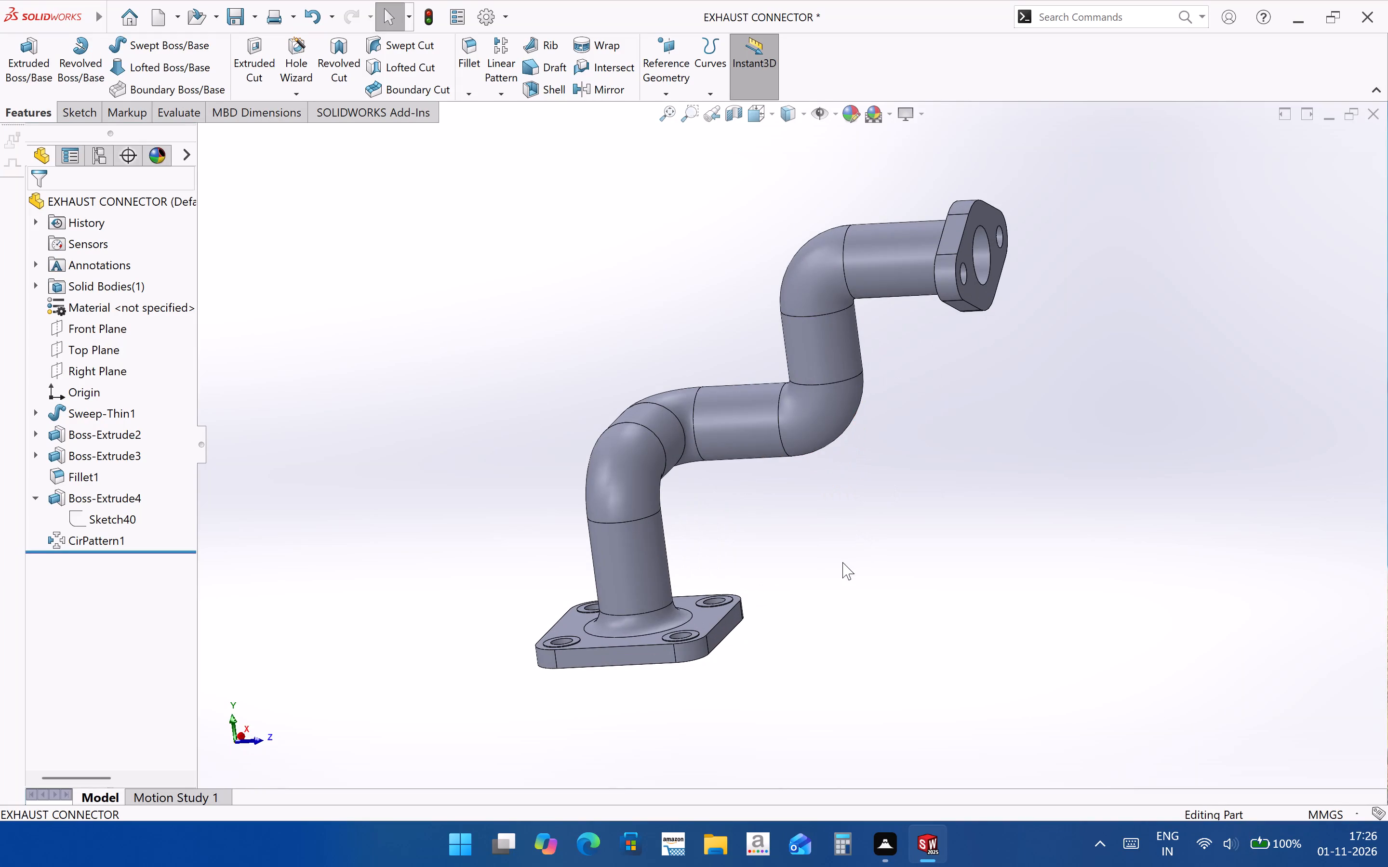
pyautogui.moveTo(856, 565); pyautogui.dragTo(916, 601, button='middle')
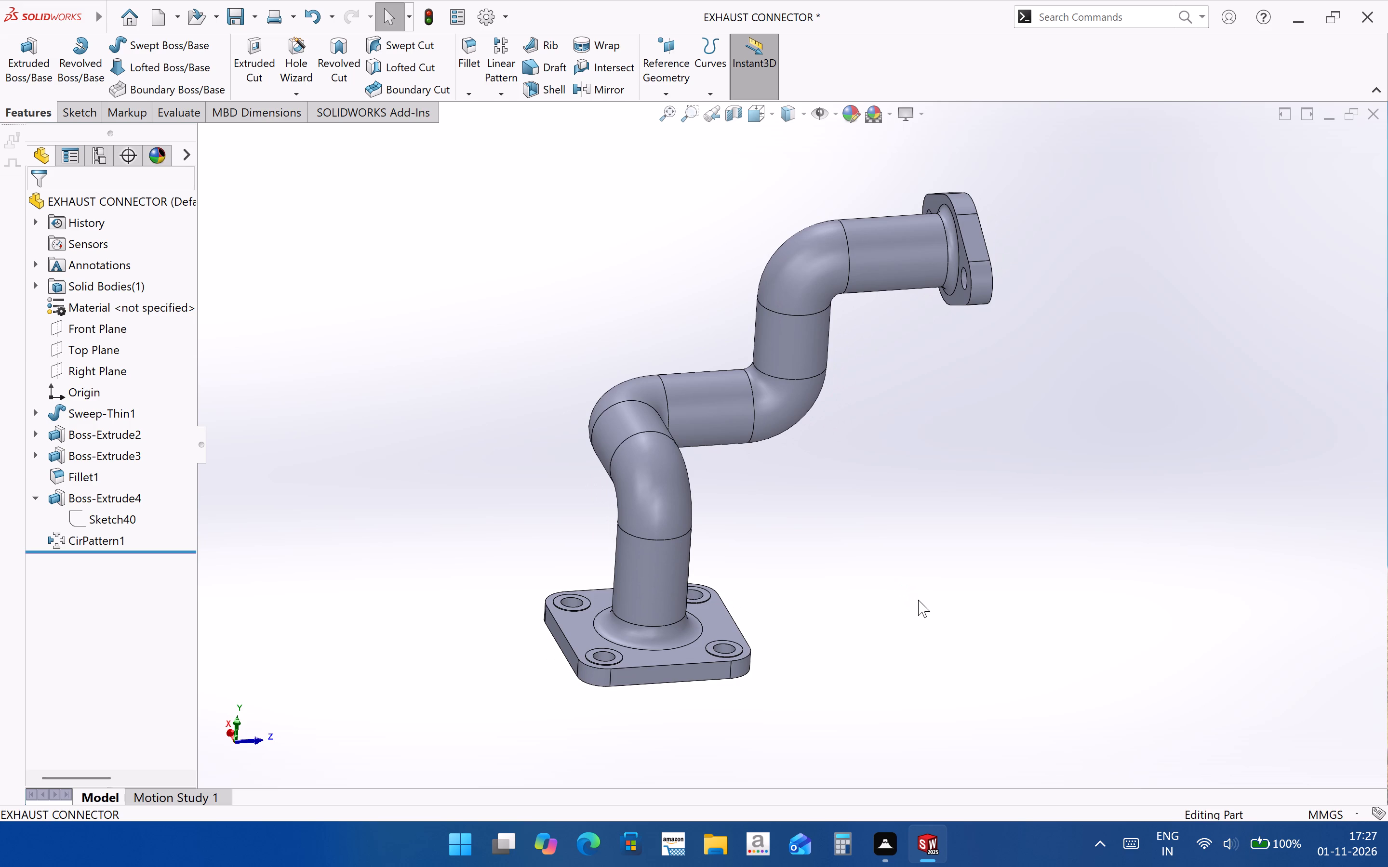
pyautogui.scroll(2, 920, 601)
pyautogui.moveTo(863, 575); pyautogui.dragTo(751, 658, button='middle')
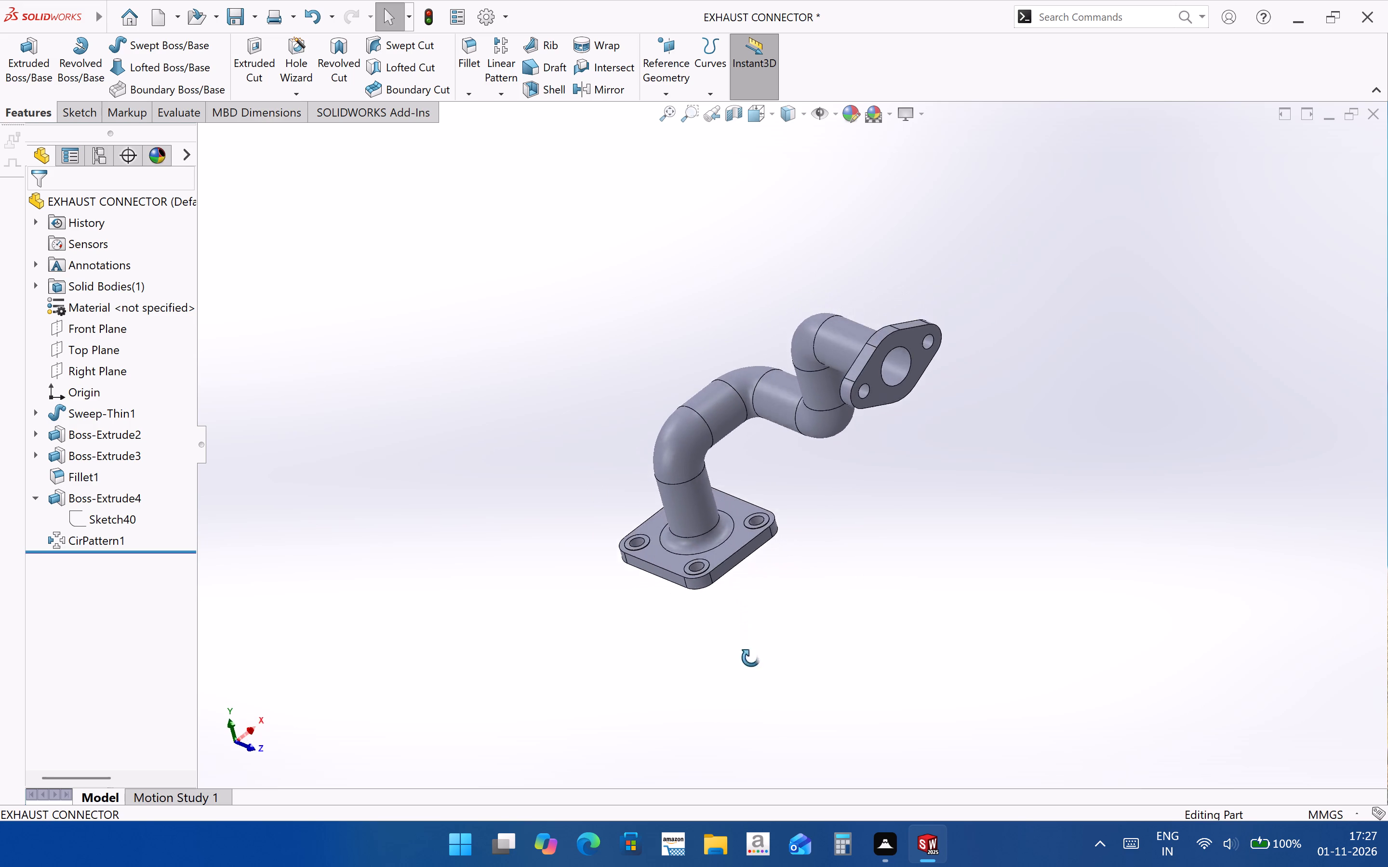
pyautogui.moveTo(751, 658); pyautogui.dragTo(1387, 663, button='middle')
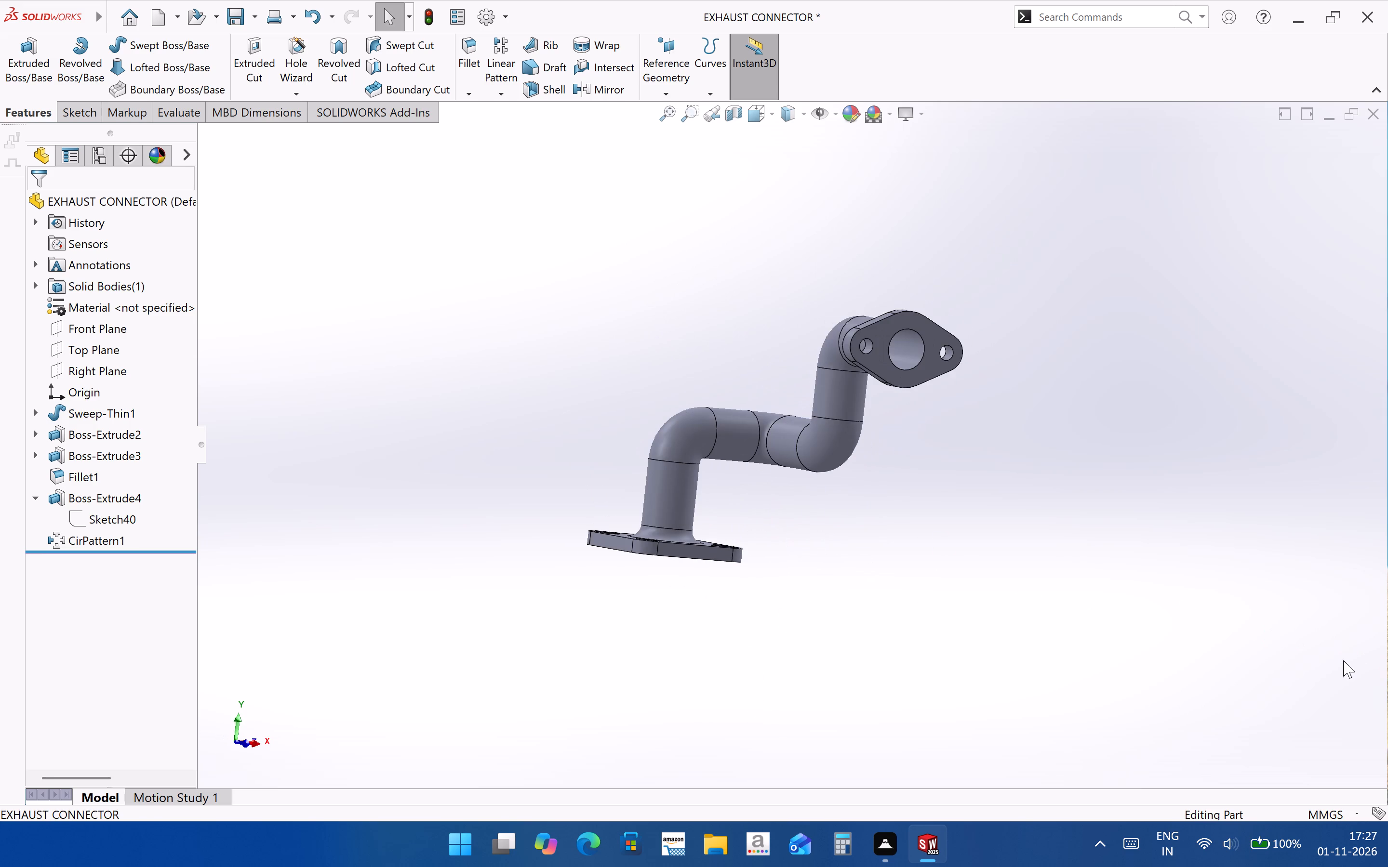
pyautogui.moveTo(783, 565); pyautogui.dragTo(948, 629, button='middle')
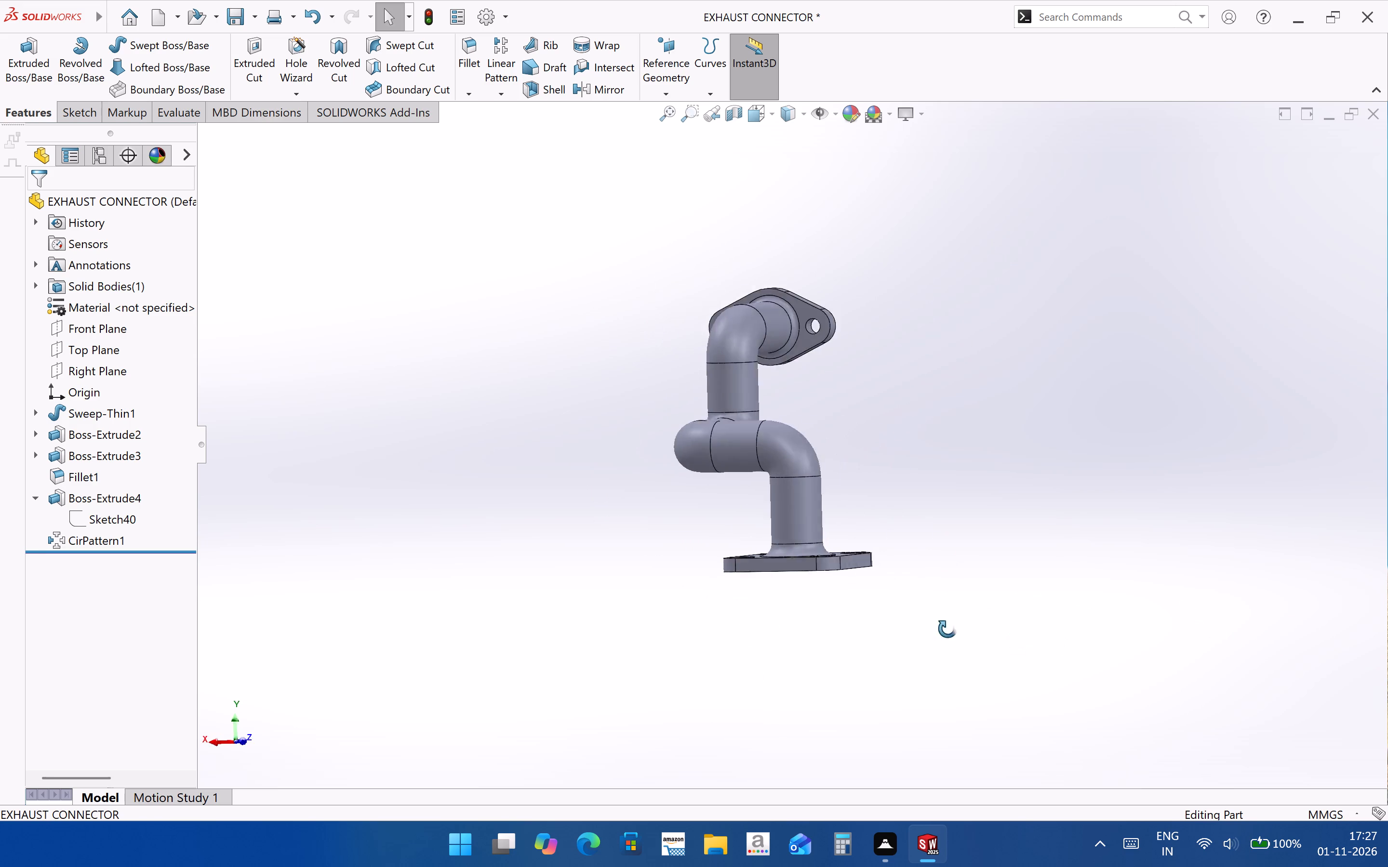
pyautogui.moveTo(948, 629); pyautogui.dragTo(879, 612, button='middle')
pyautogui.scroll(3, 839, 621)
pyautogui.scroll(-3, 719, 365)
pyautogui.moveTo(766, 496); pyautogui.dragTo(844, 685, button='middle')
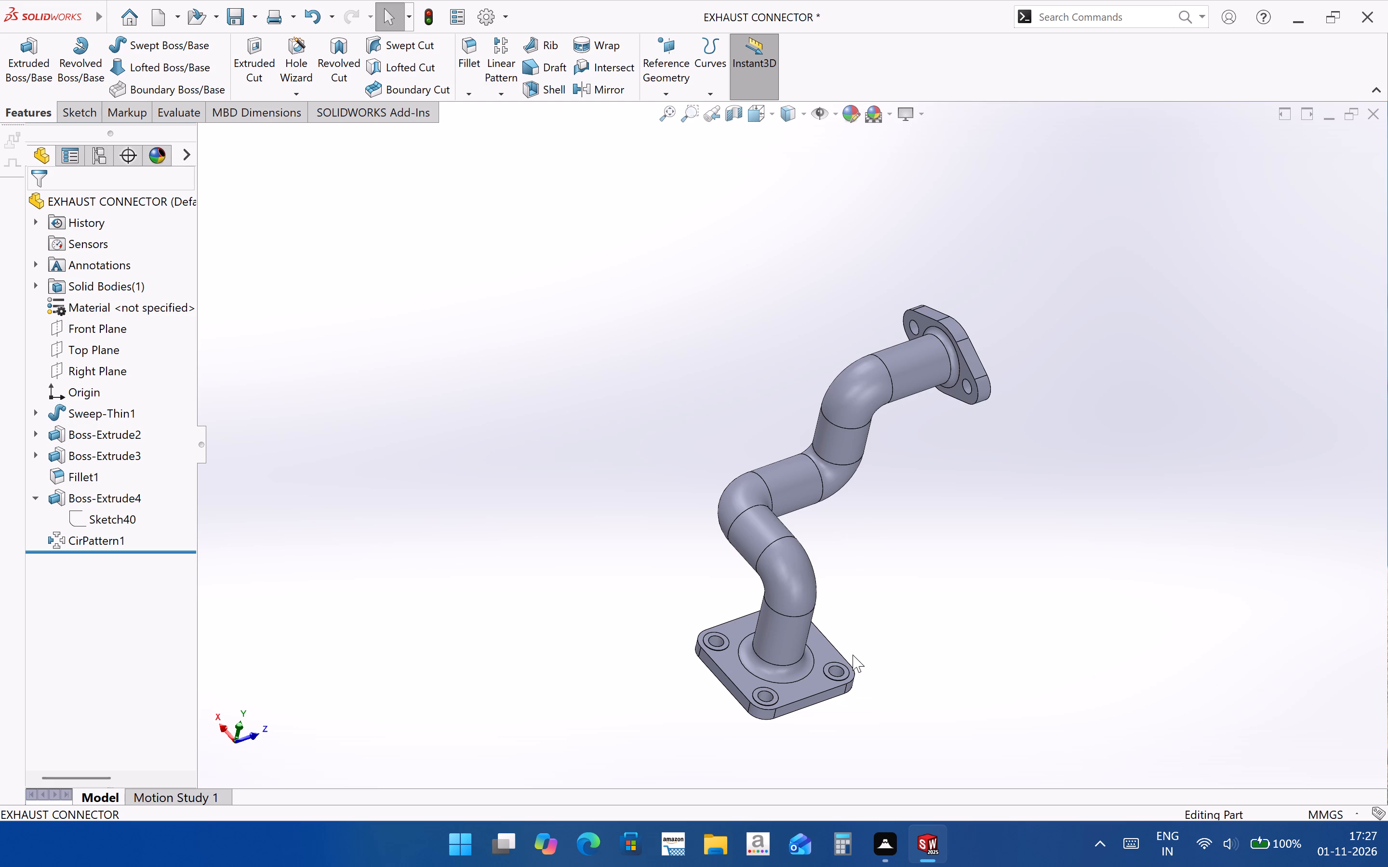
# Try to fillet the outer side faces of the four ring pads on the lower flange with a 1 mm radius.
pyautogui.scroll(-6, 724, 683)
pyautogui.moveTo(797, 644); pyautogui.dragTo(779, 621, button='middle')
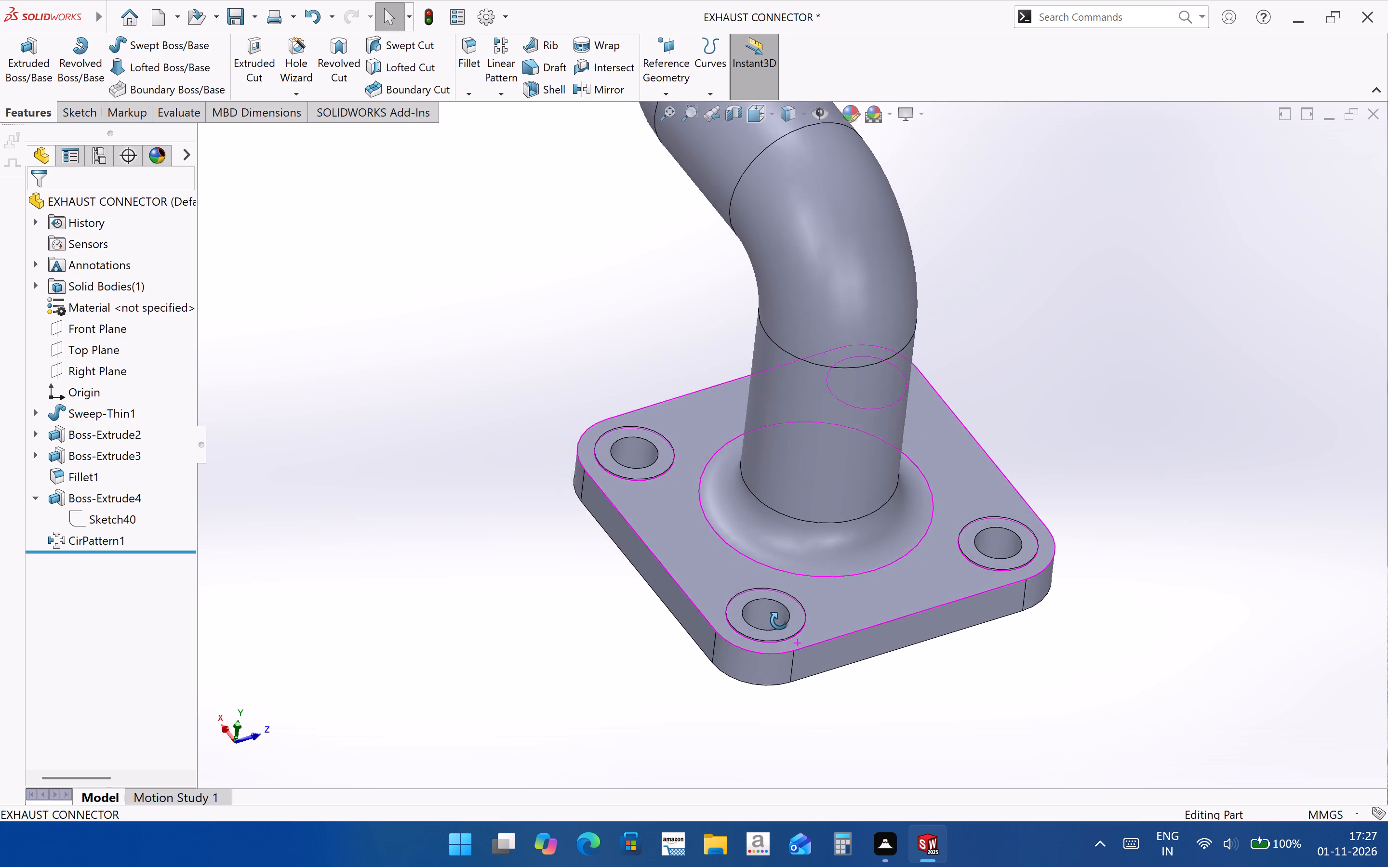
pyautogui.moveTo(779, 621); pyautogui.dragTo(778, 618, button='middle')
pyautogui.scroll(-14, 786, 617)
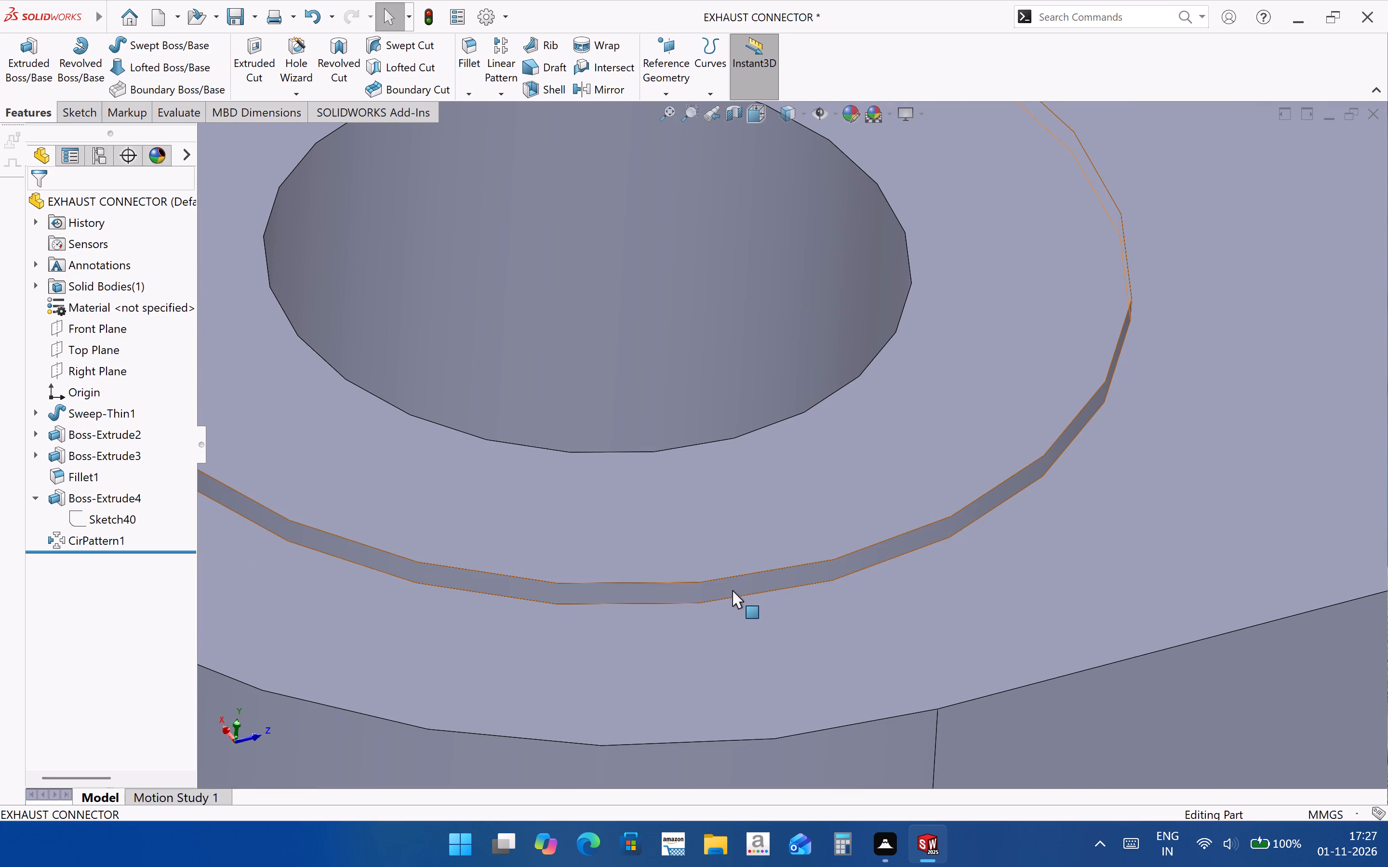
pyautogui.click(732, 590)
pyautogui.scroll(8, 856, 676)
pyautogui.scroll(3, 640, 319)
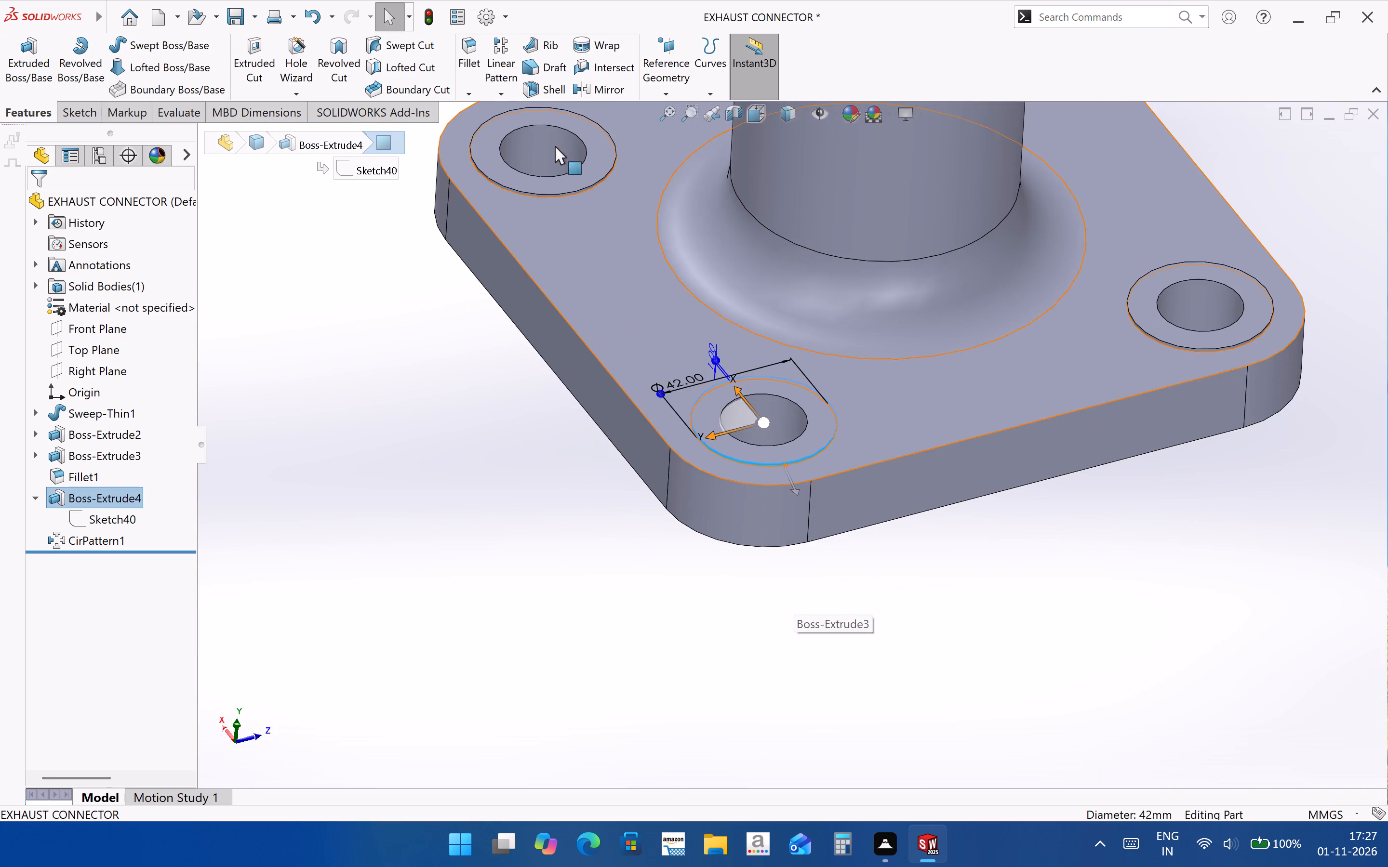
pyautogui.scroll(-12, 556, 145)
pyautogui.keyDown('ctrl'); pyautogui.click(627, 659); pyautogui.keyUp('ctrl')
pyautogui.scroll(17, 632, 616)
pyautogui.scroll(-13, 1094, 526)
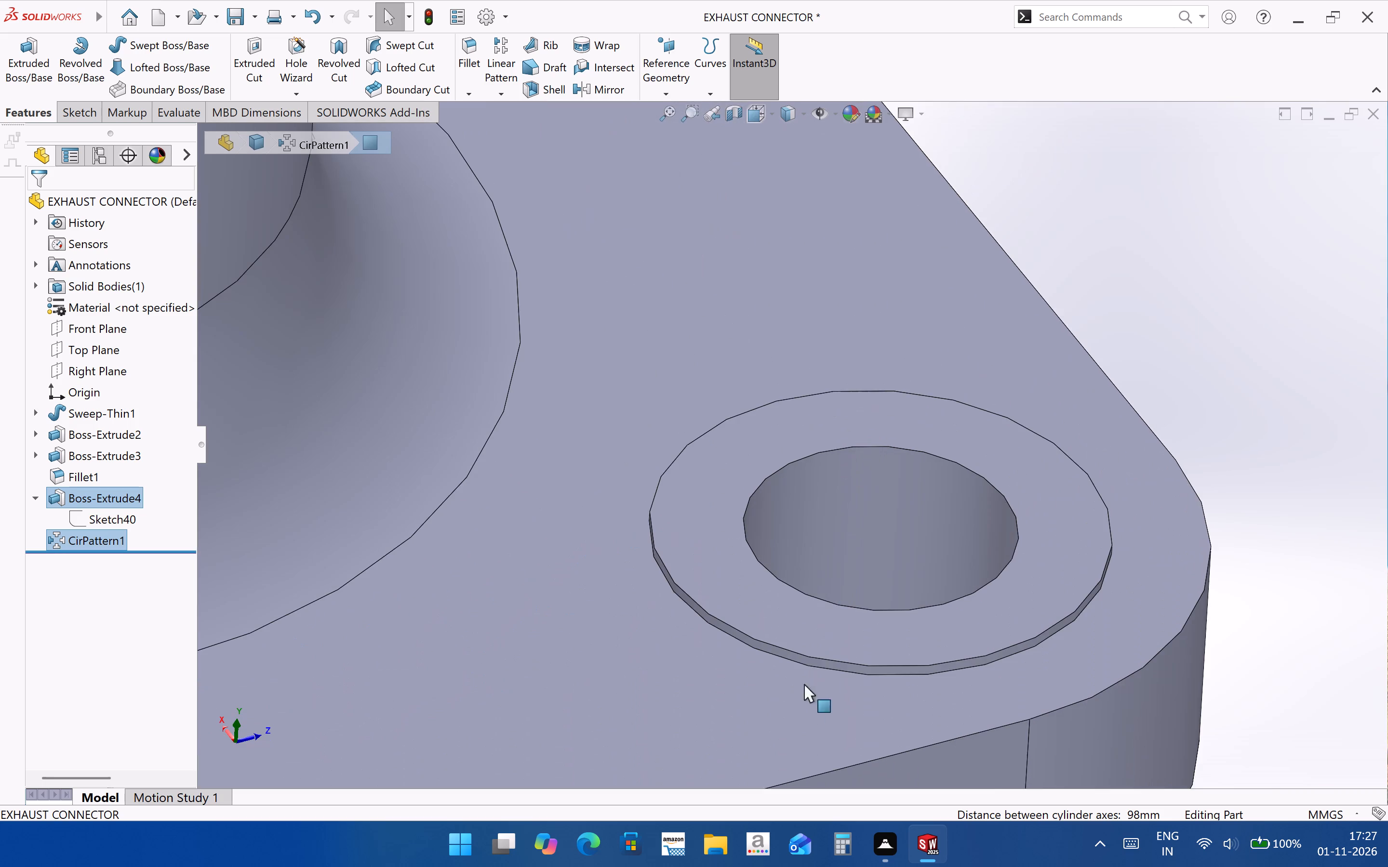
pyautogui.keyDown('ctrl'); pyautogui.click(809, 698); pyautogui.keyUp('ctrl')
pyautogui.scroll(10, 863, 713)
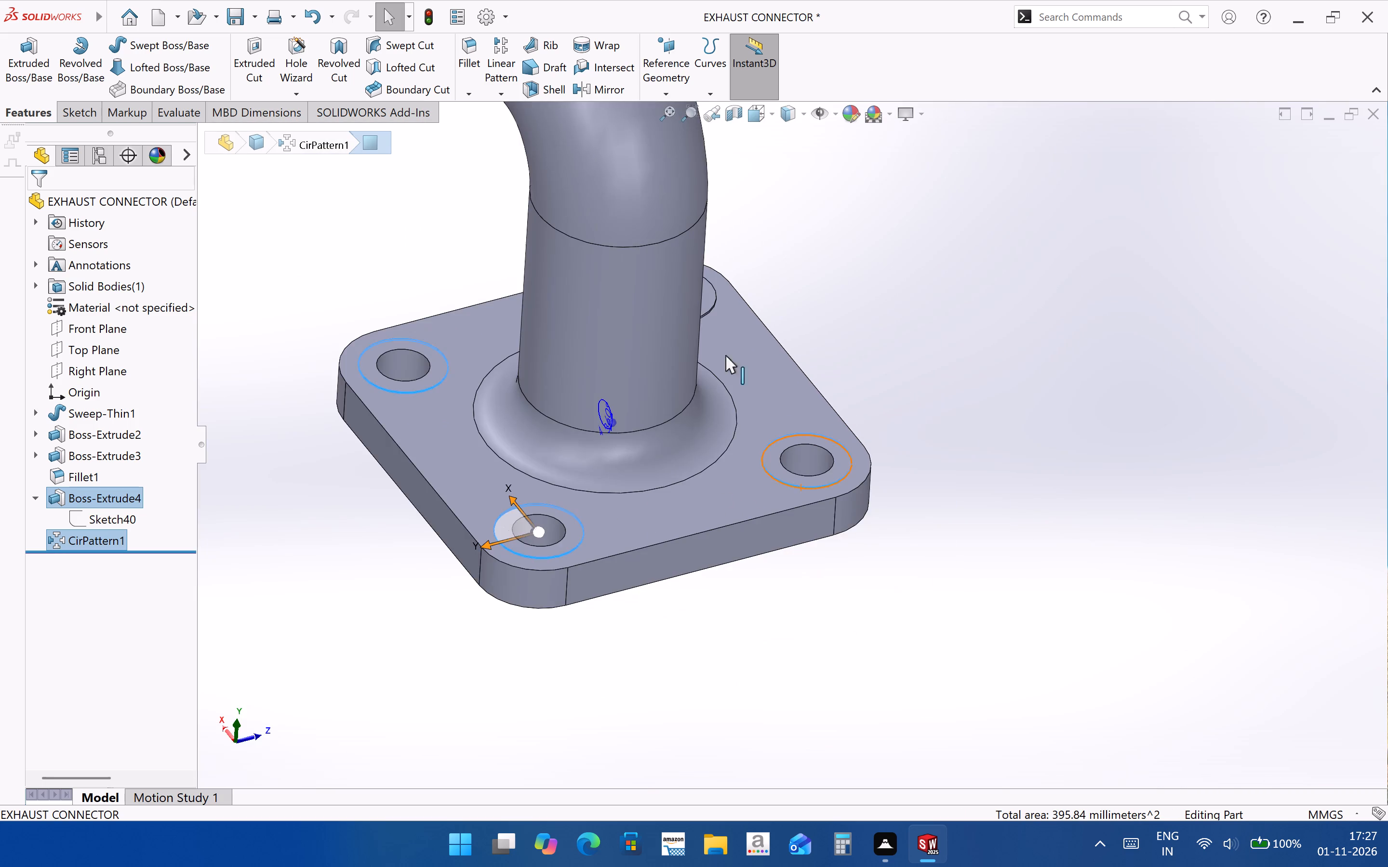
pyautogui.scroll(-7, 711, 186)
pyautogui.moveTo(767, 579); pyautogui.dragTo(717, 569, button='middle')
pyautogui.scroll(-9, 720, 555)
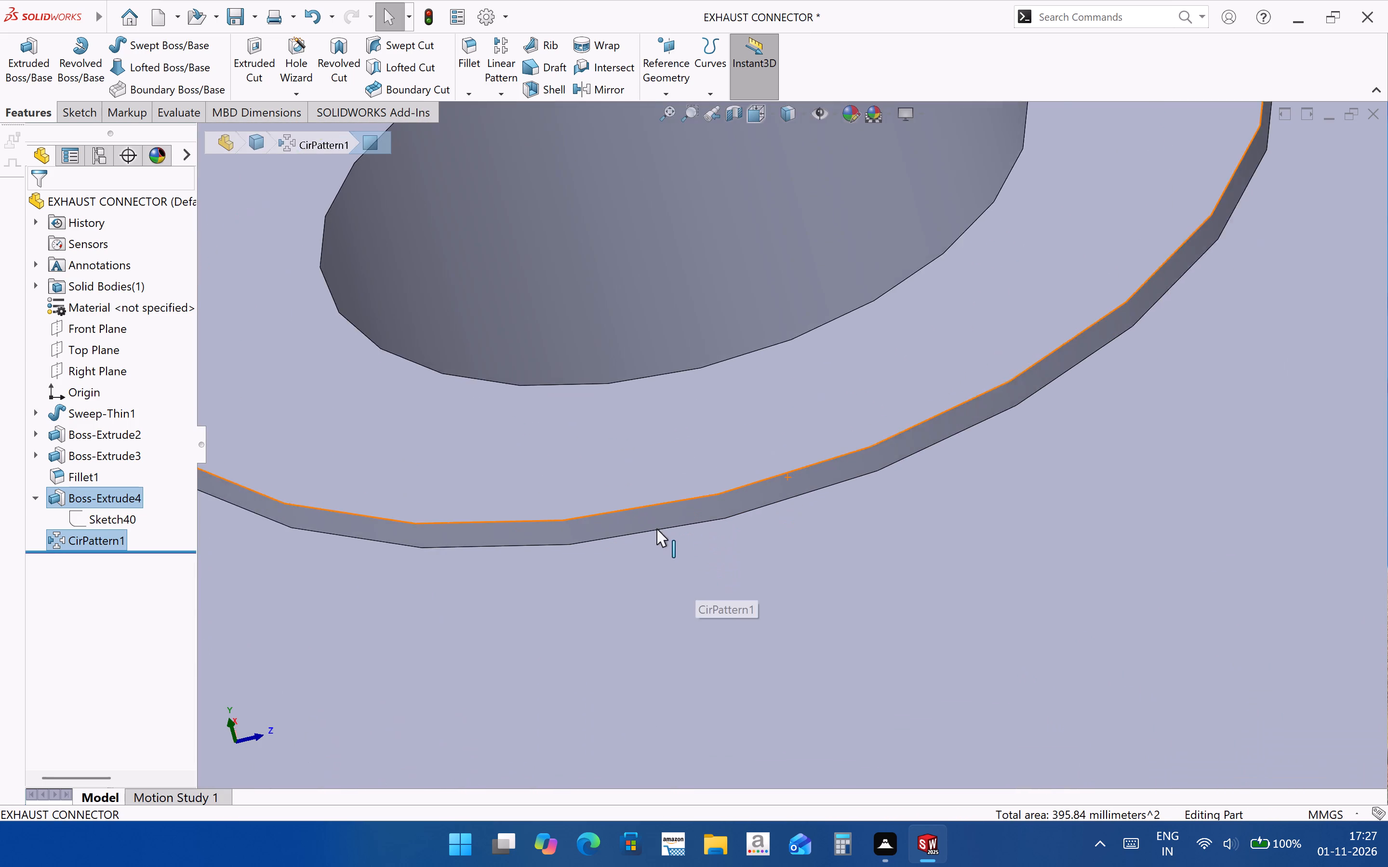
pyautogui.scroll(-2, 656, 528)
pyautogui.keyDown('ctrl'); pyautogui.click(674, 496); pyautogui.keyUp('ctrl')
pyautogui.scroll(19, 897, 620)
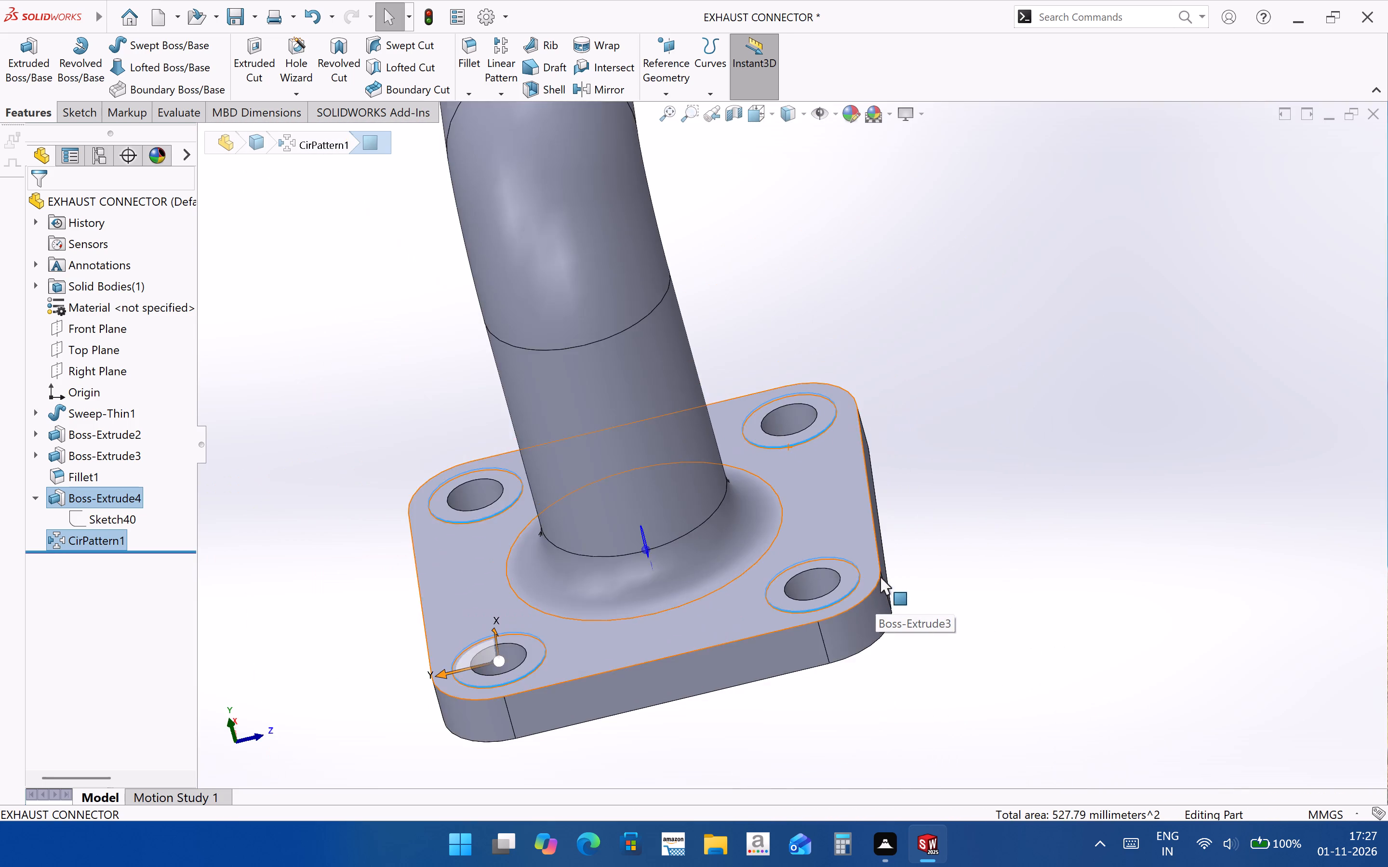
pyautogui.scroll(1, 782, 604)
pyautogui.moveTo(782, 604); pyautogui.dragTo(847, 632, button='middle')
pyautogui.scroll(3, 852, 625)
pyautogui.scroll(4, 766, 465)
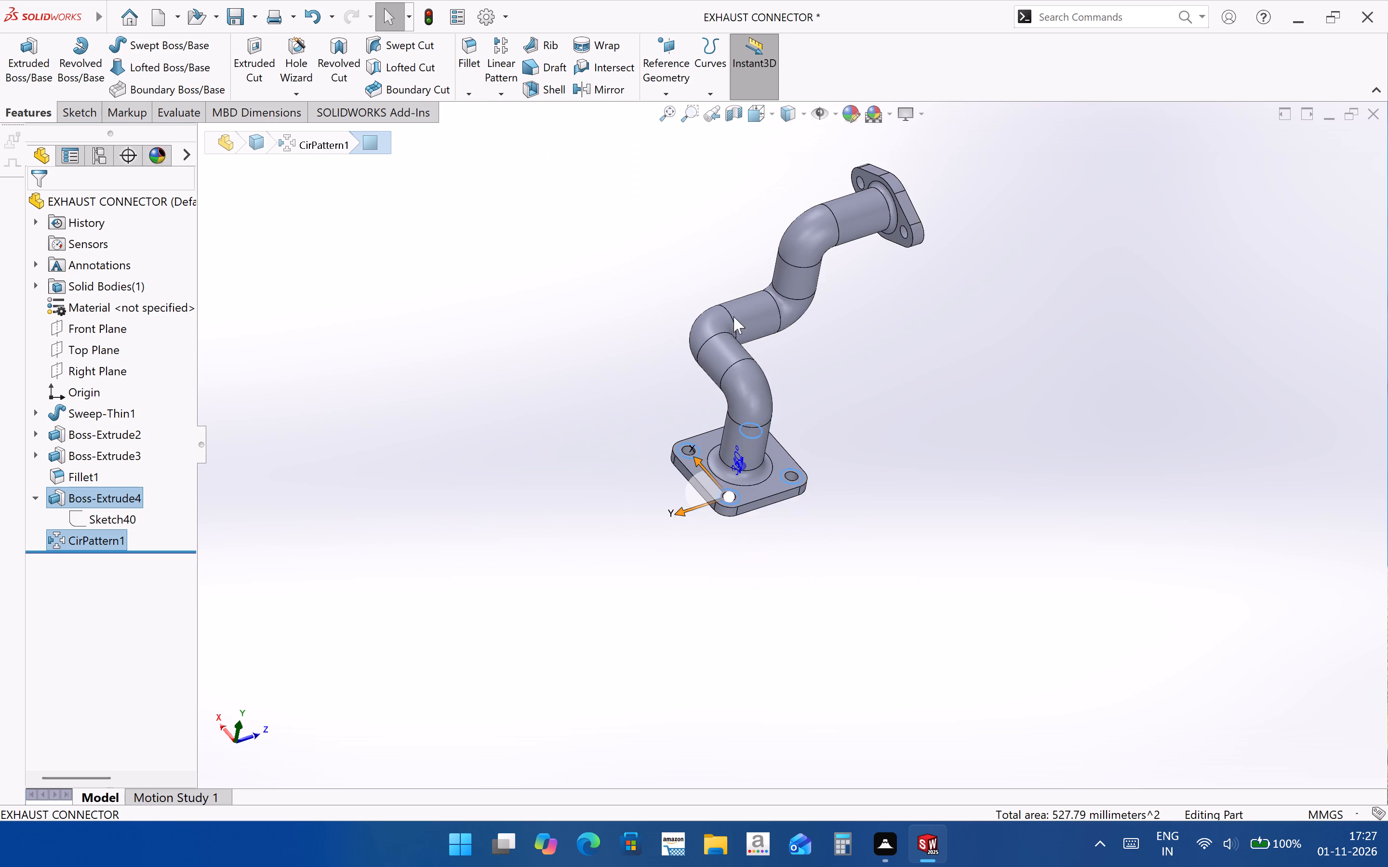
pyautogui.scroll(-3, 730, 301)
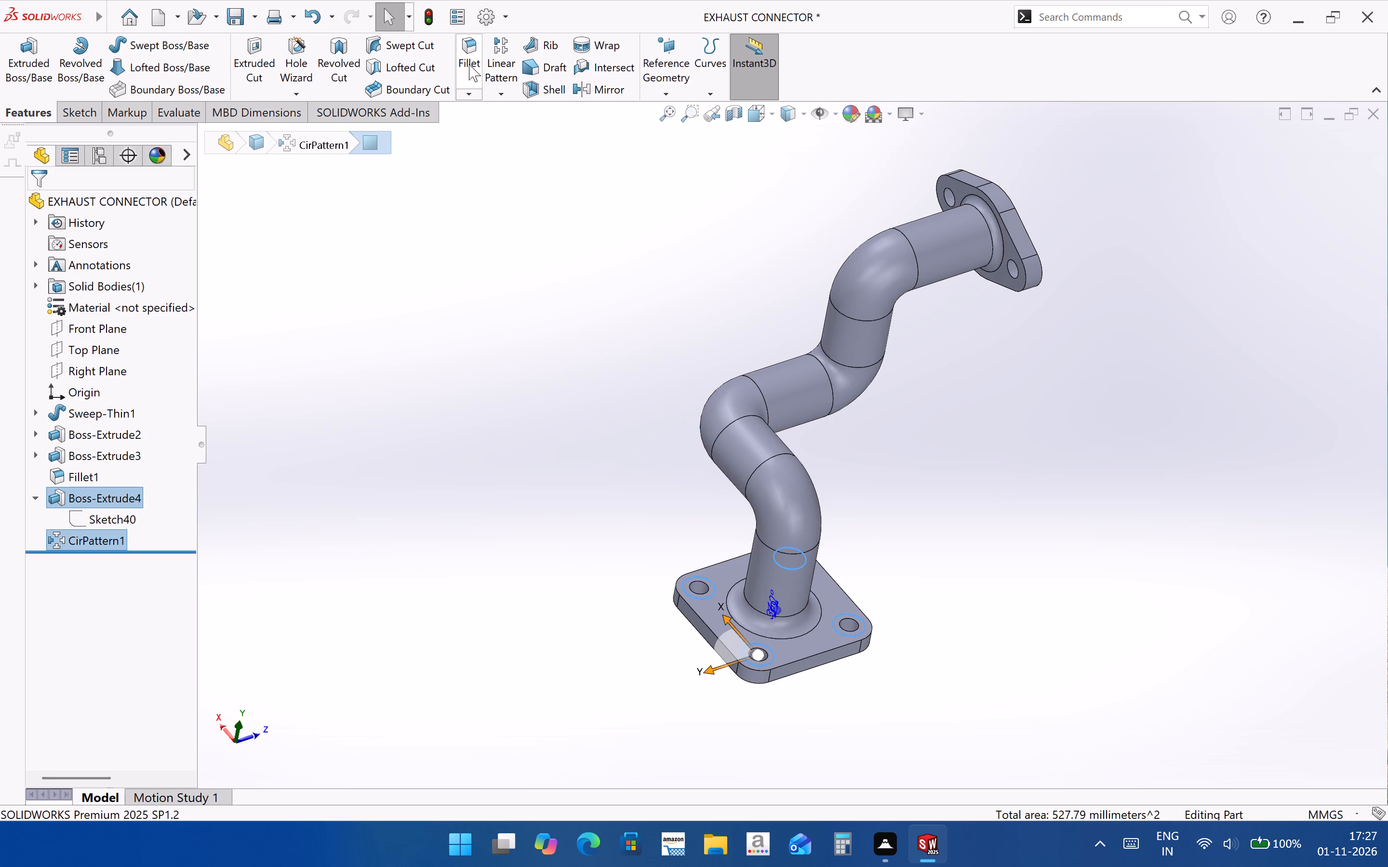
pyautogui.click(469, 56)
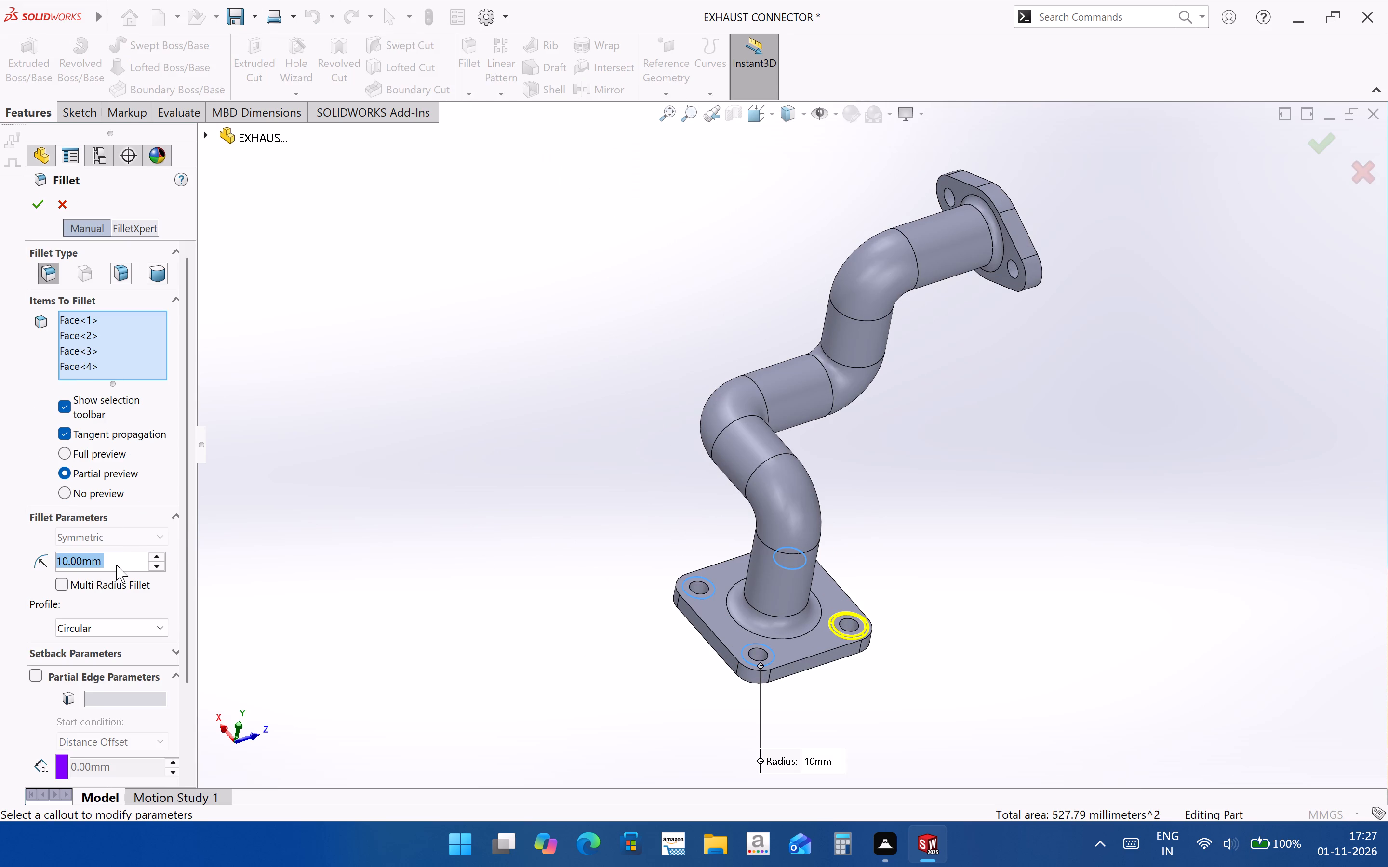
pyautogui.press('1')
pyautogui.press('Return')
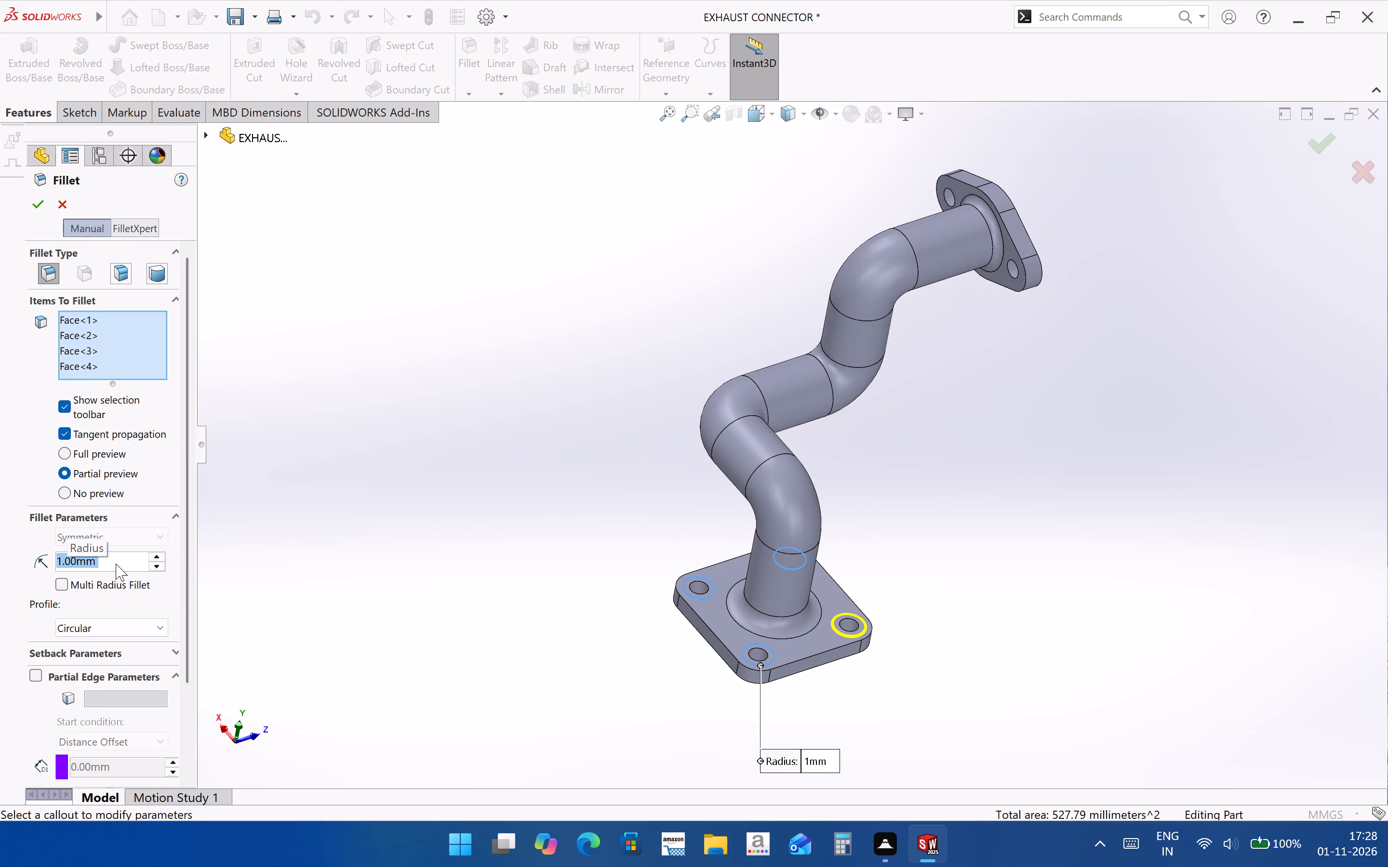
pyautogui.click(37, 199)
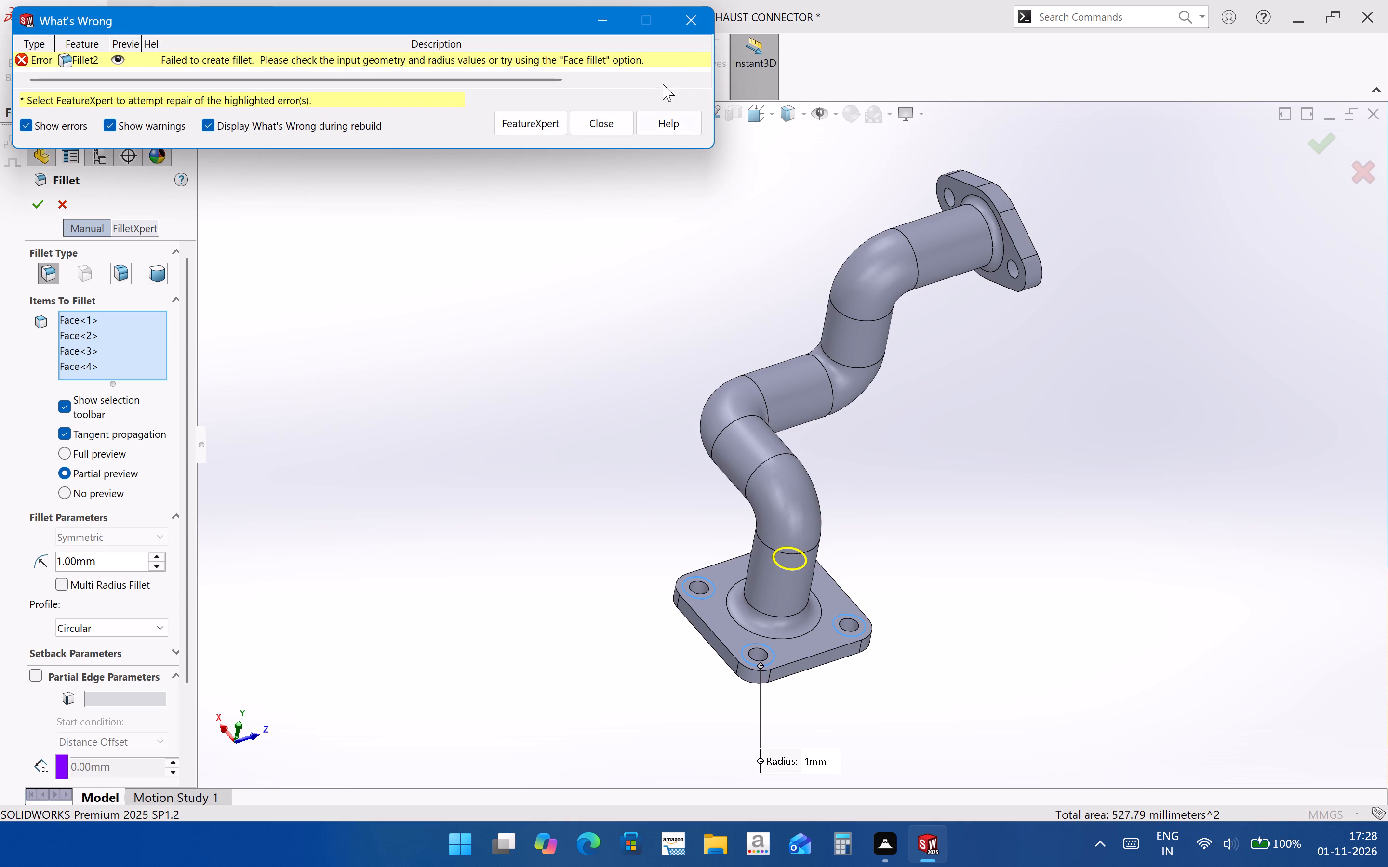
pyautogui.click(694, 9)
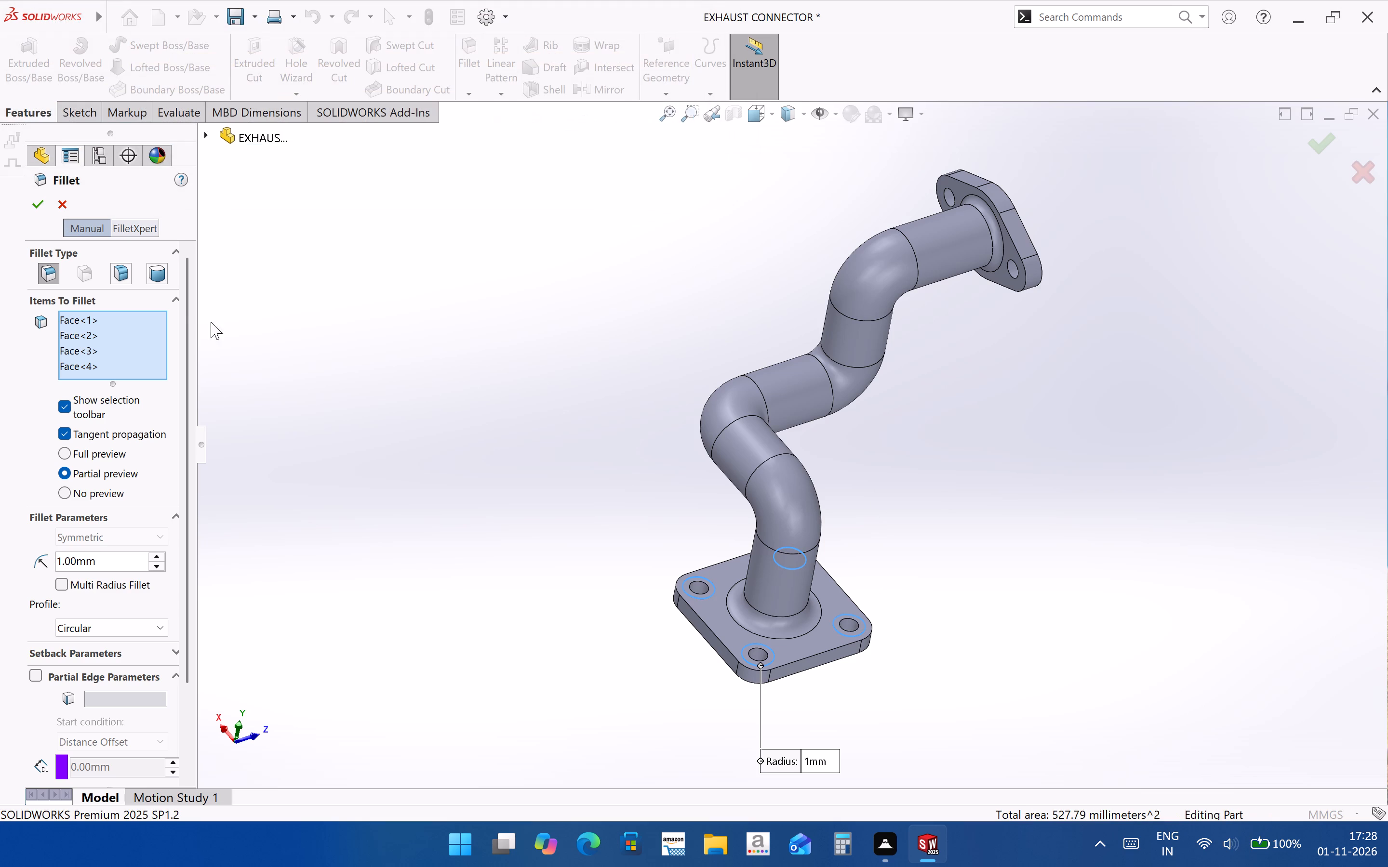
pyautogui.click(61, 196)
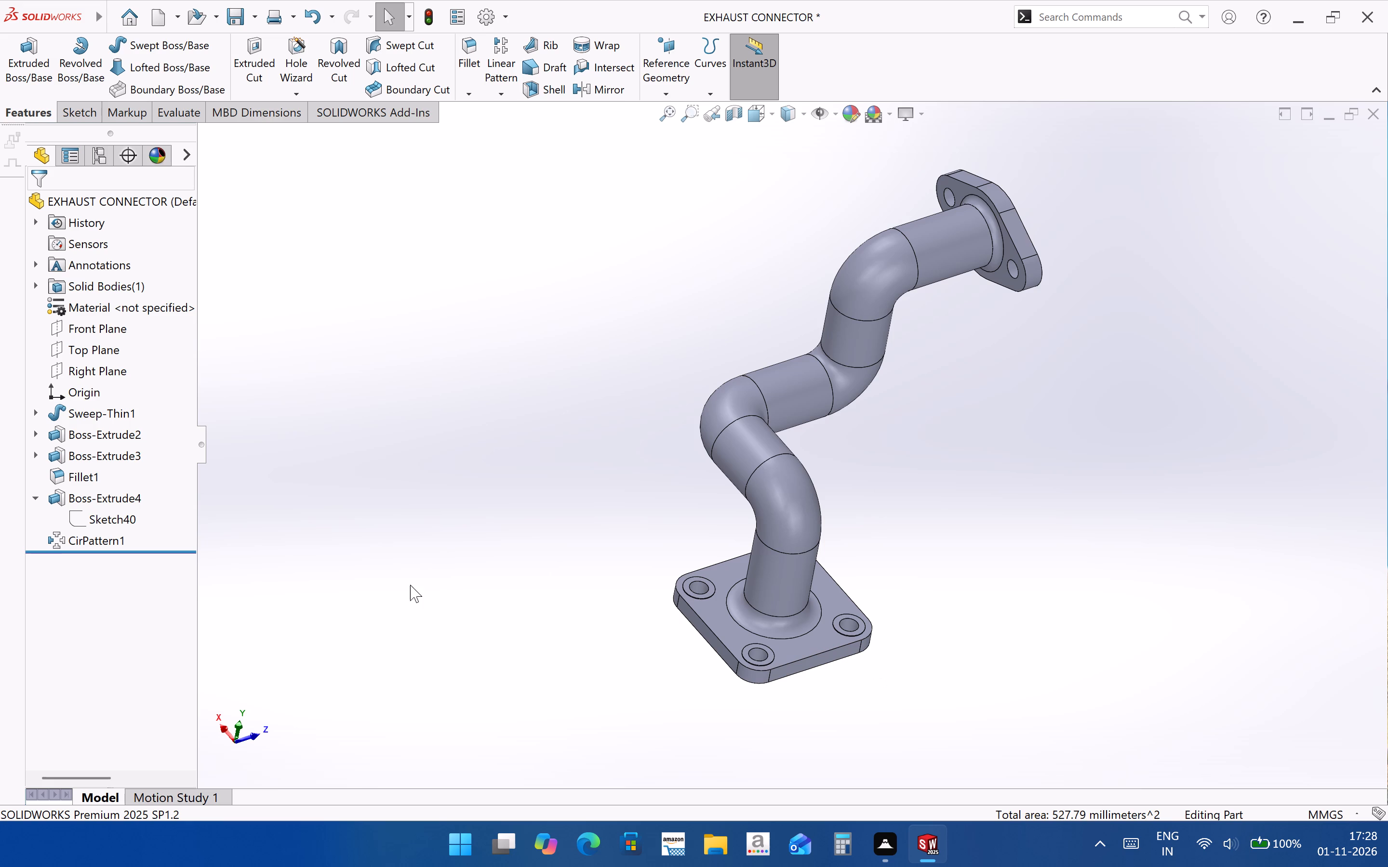
# Apply a 1 mm symmetric fillet to the outer side faces of all four ring pads, selecting each face within the Fillet command.
pyautogui.click(469, 52)
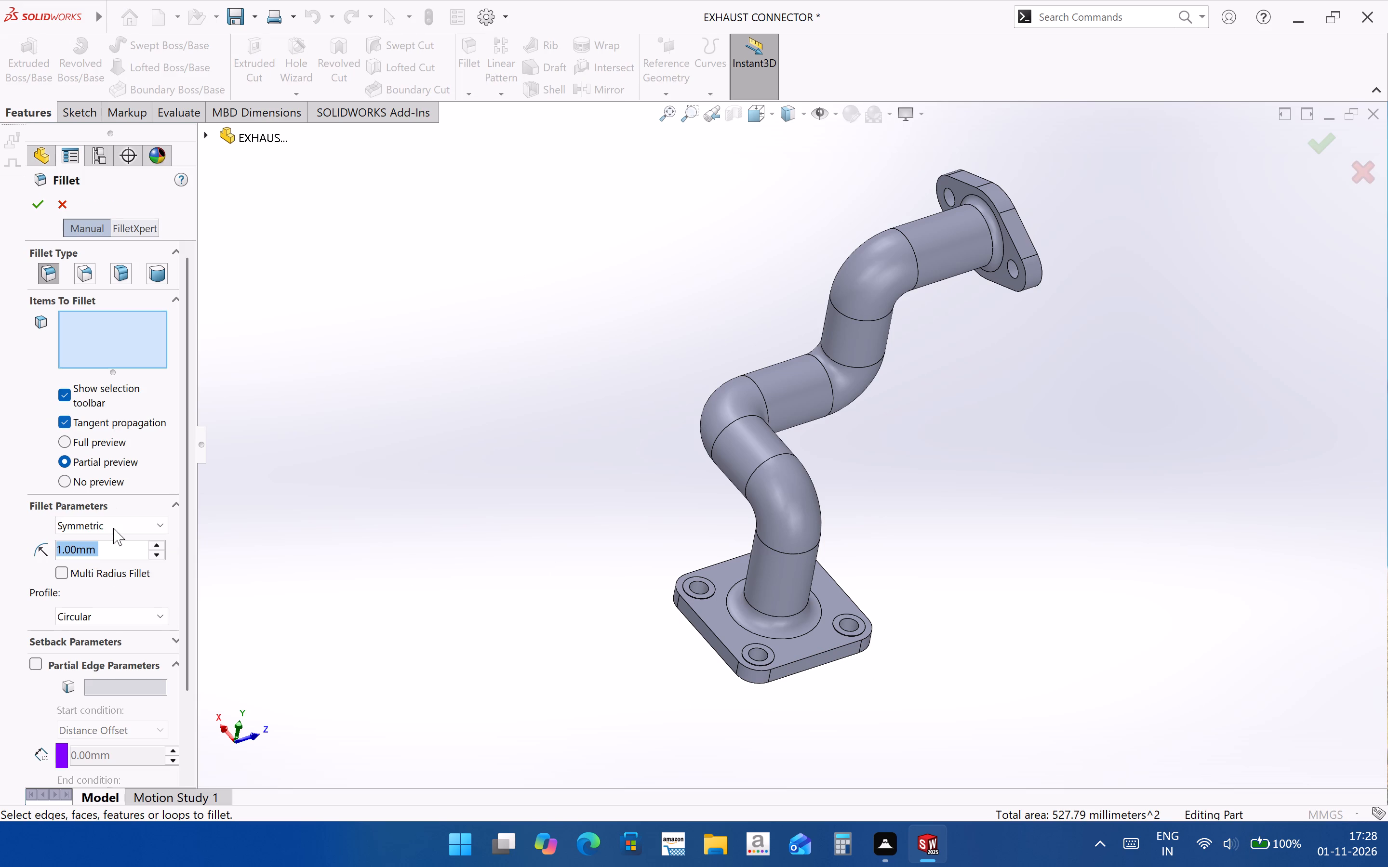
pyautogui.scroll(-9, 843, 641)
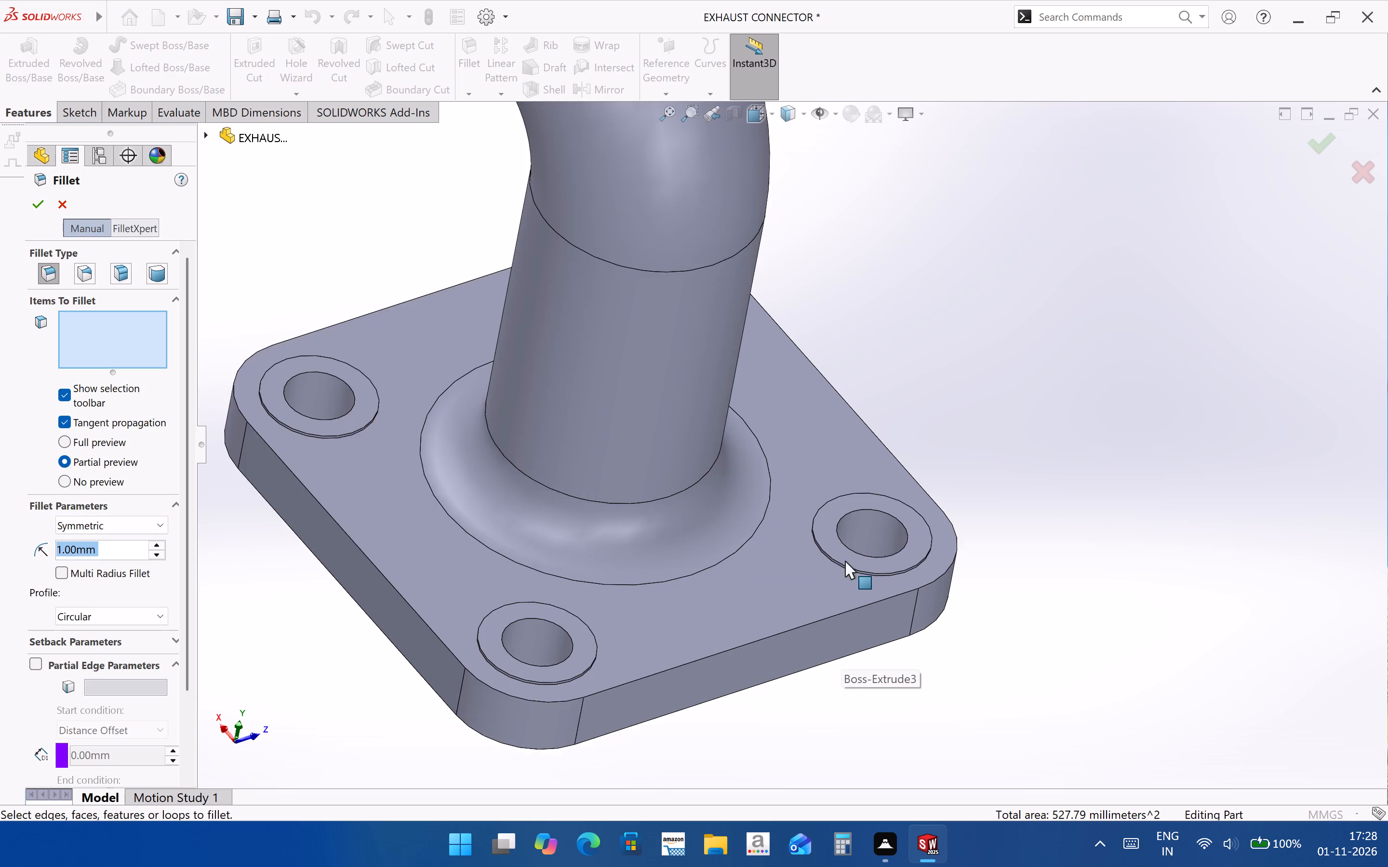
pyautogui.scroll(-2, 845, 561)
pyautogui.moveTo(840, 587); pyautogui.dragTo(850, 583, button='middle')
pyautogui.scroll(-5, 850, 550)
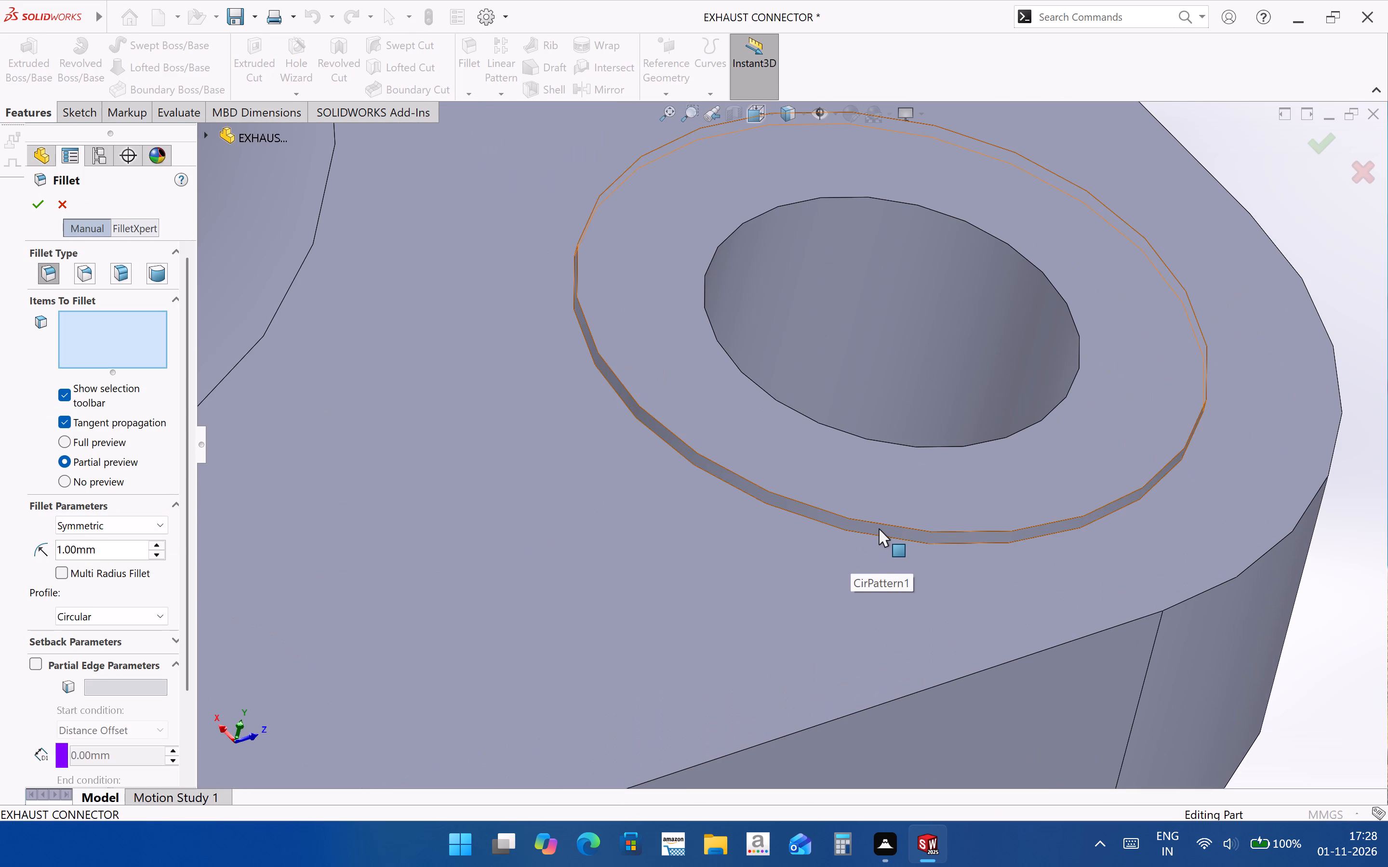
pyautogui.click(879, 528)
pyautogui.scroll(8, 671, 530)
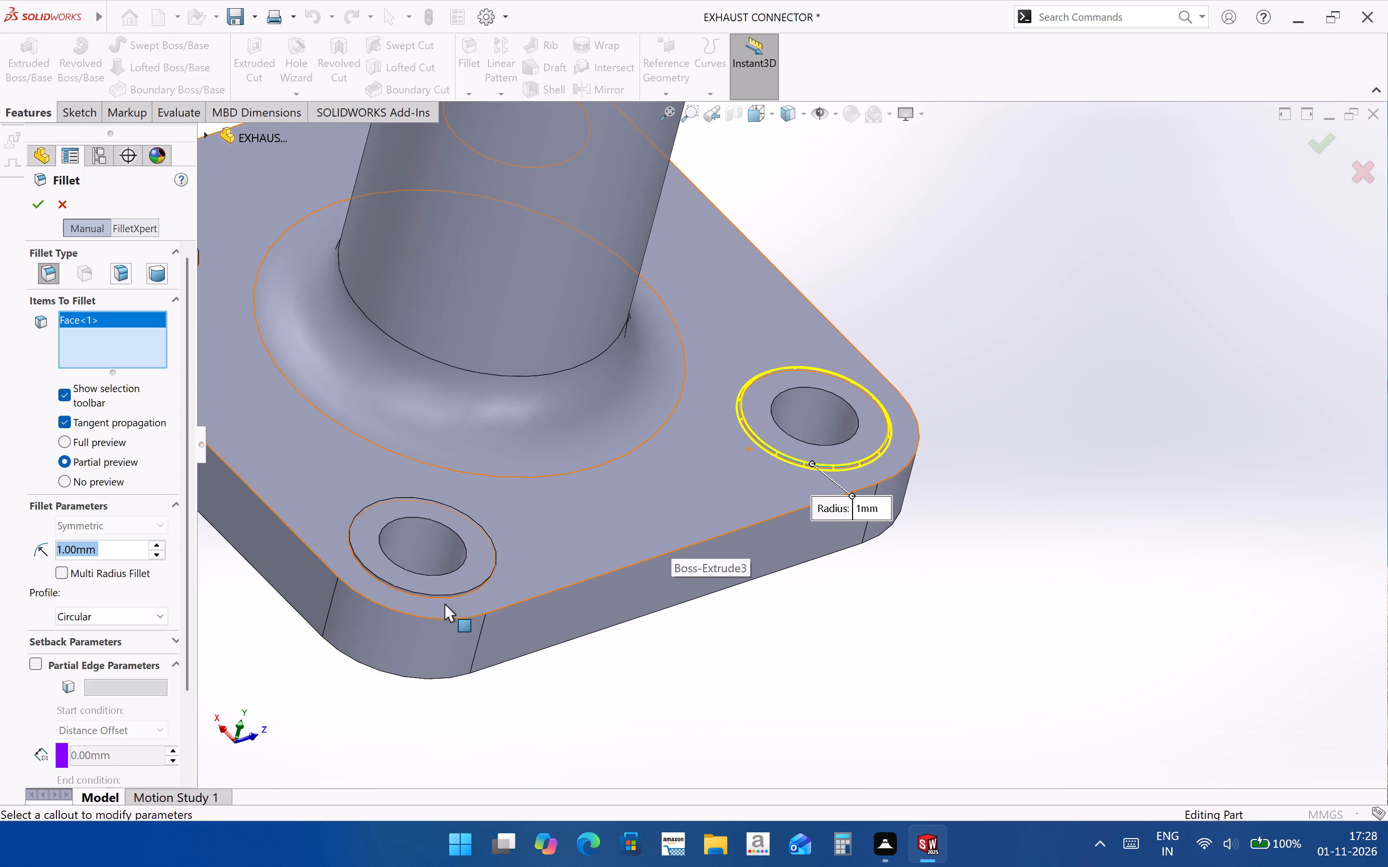
pyautogui.scroll(-6, 444, 604)
pyautogui.scroll(-3, 505, 531)
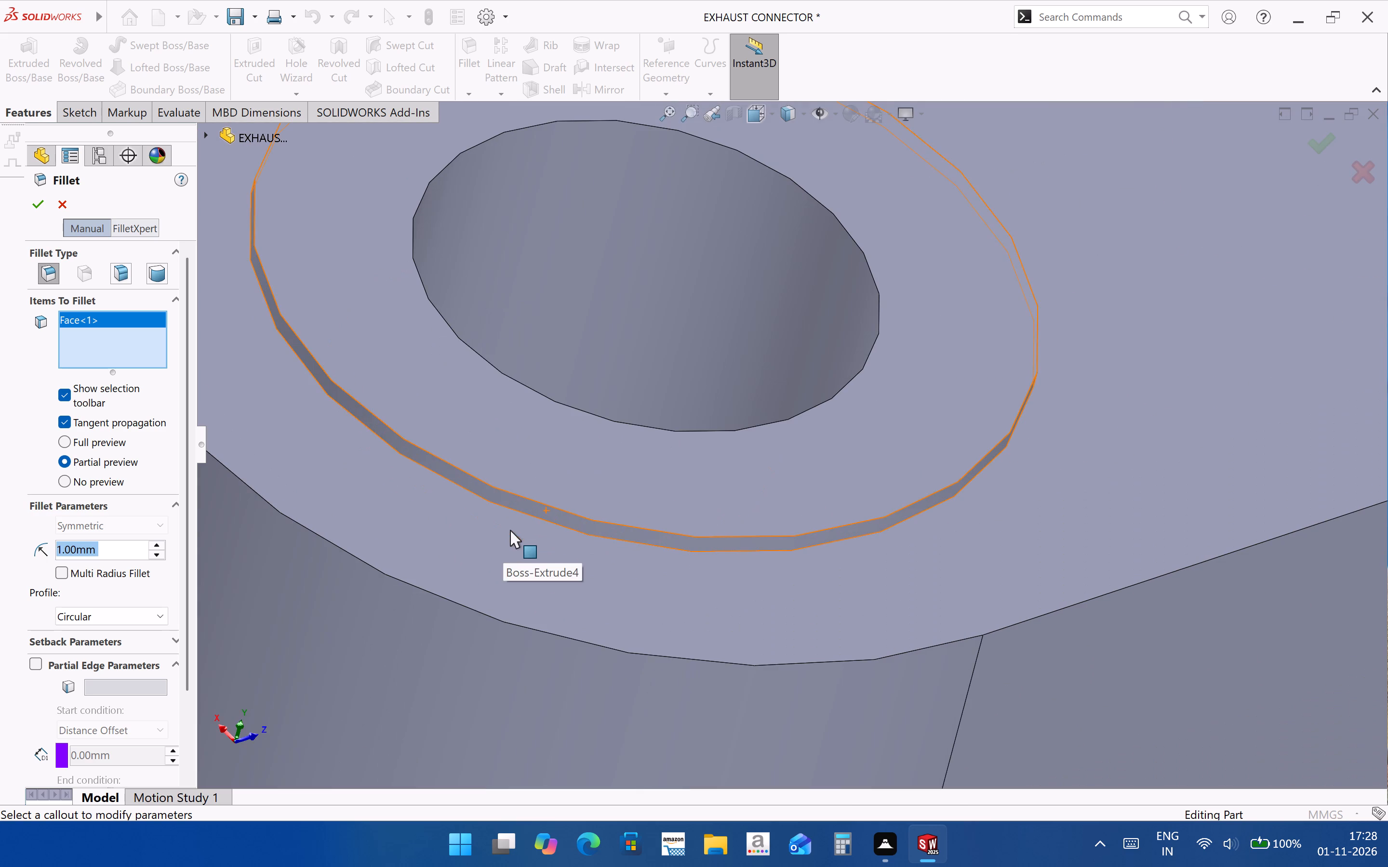
pyautogui.click(555, 515)
pyautogui.scroll(6, 612, 592)
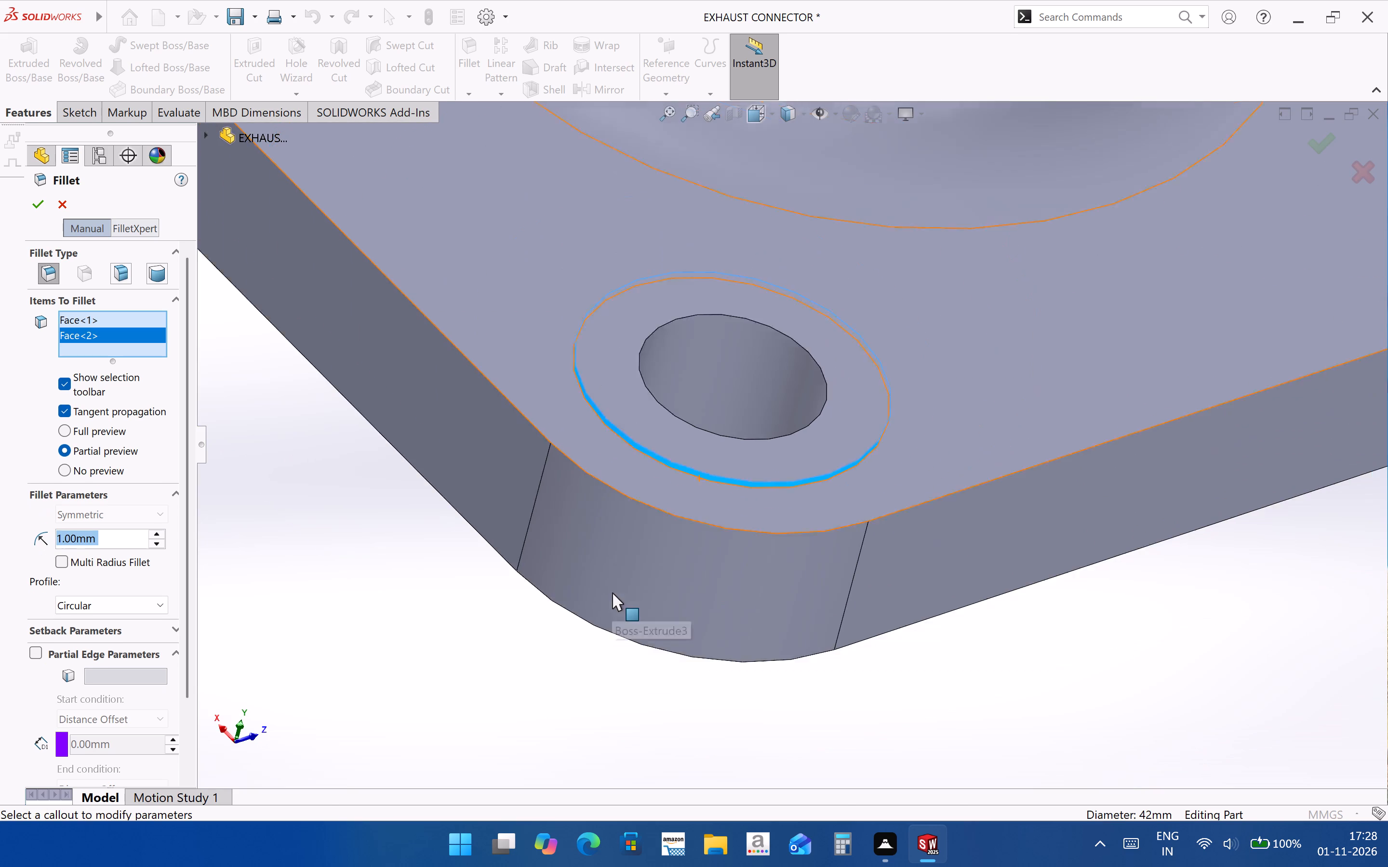
pyautogui.scroll(5, 612, 592)
pyautogui.scroll(-10, 492, 183)
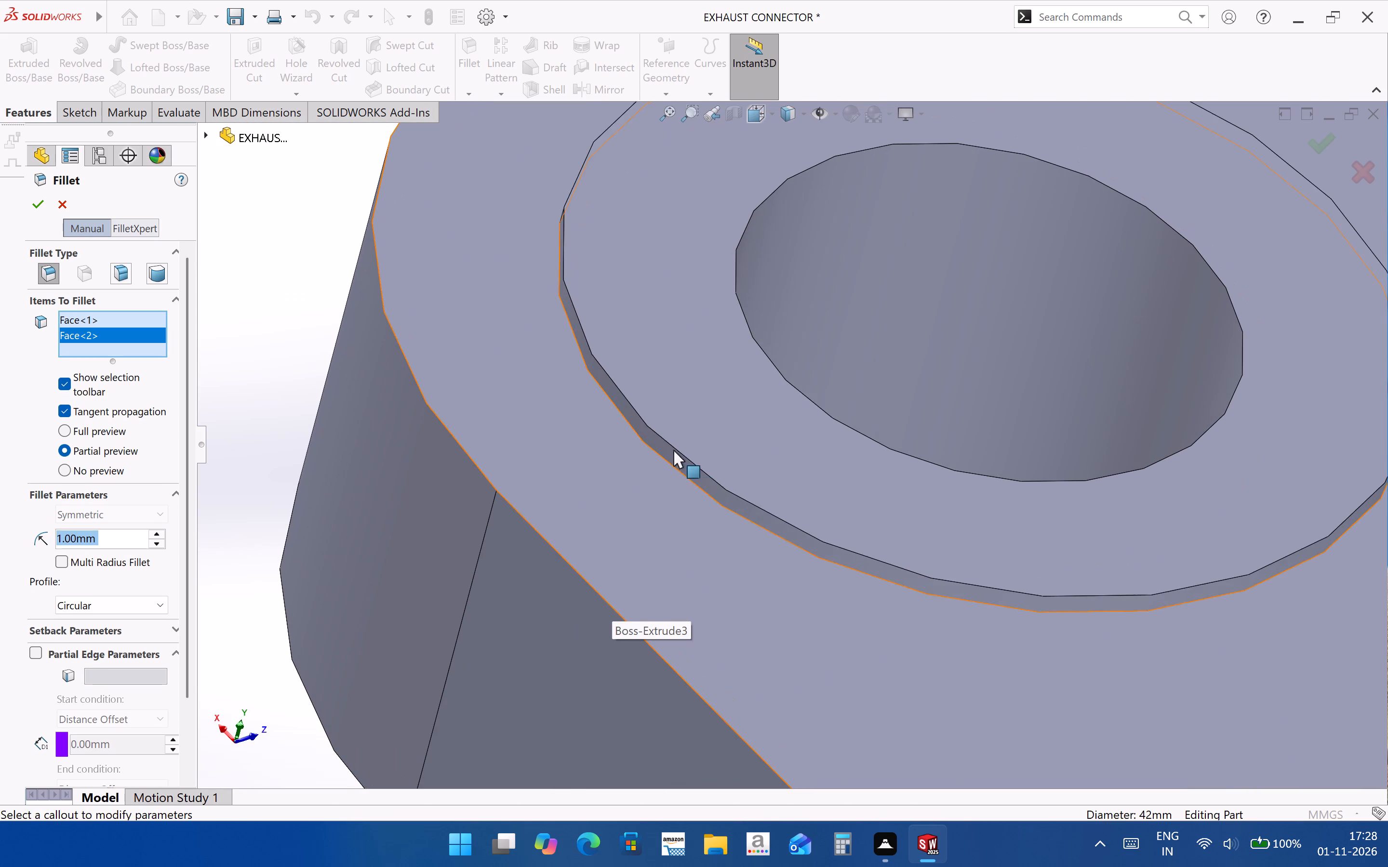
pyautogui.click(678, 459)
pyautogui.scroll(10, 718, 558)
pyautogui.scroll(3, 1054, 450)
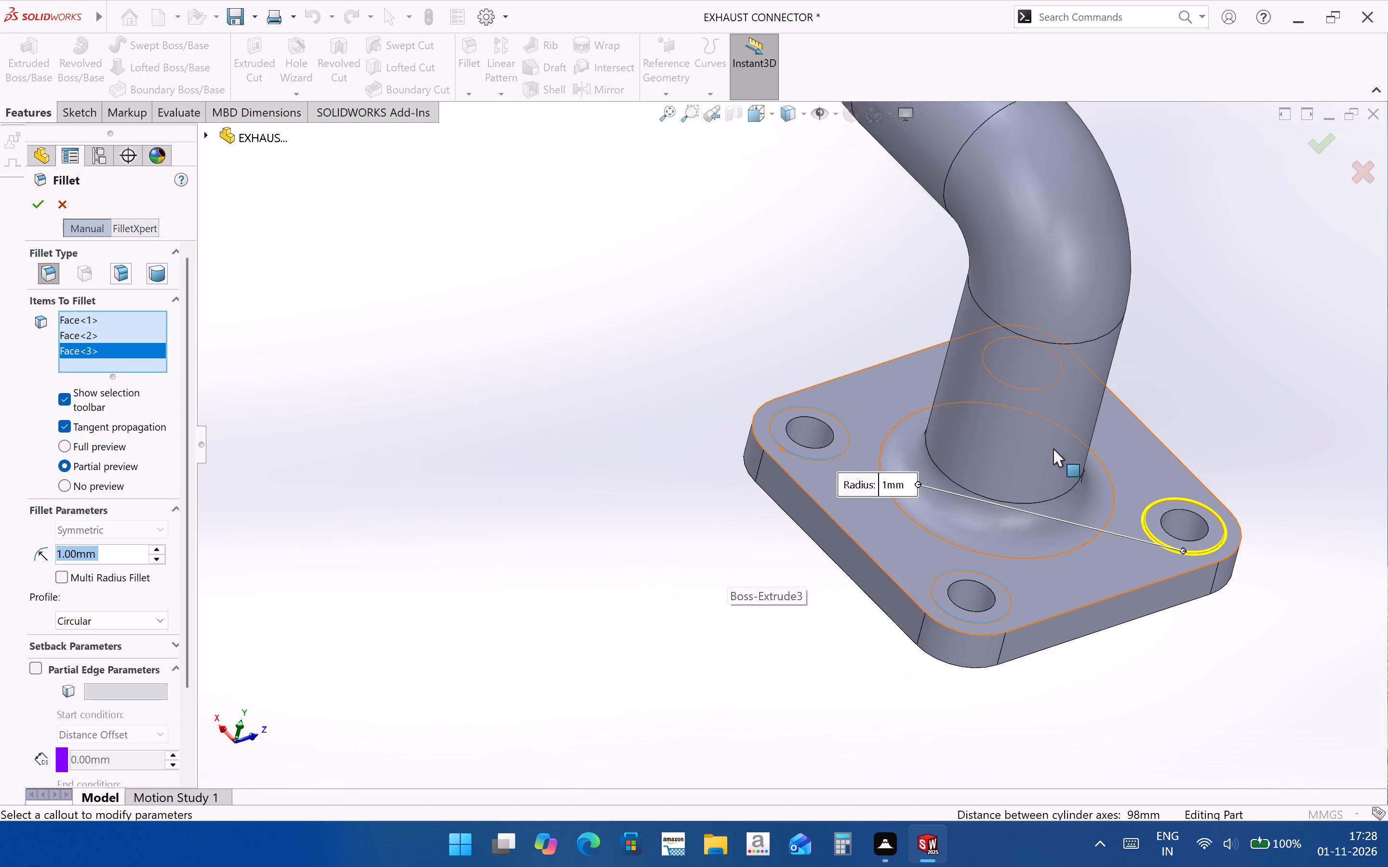
pyautogui.moveTo(1107, 460); pyautogui.dragTo(1021, 403, button='middle')
pyautogui.scroll(1, 1107, 460)
pyautogui.scroll(-14, 1081, 386)
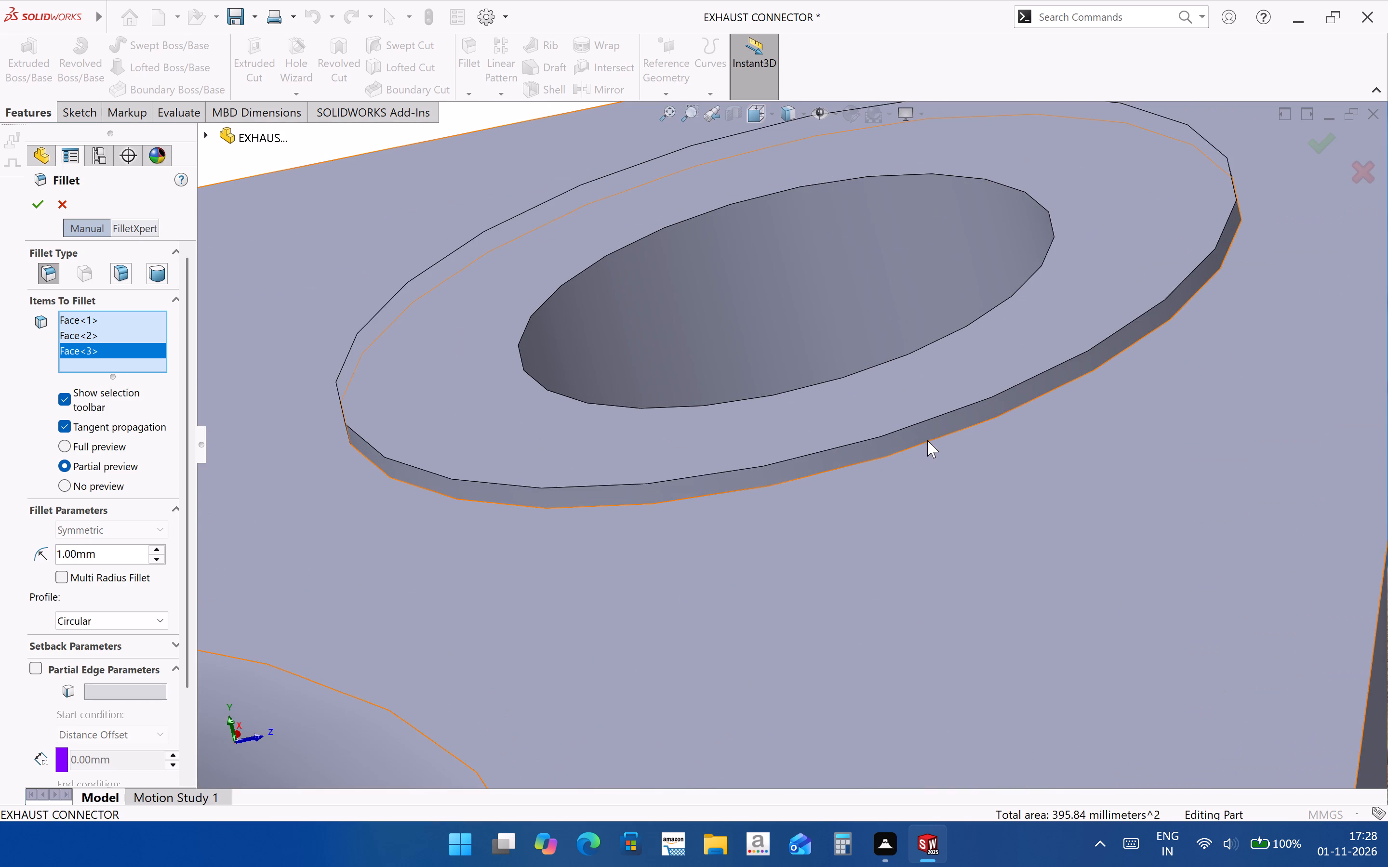
pyautogui.click(930, 433)
pyautogui.click(40, 214)
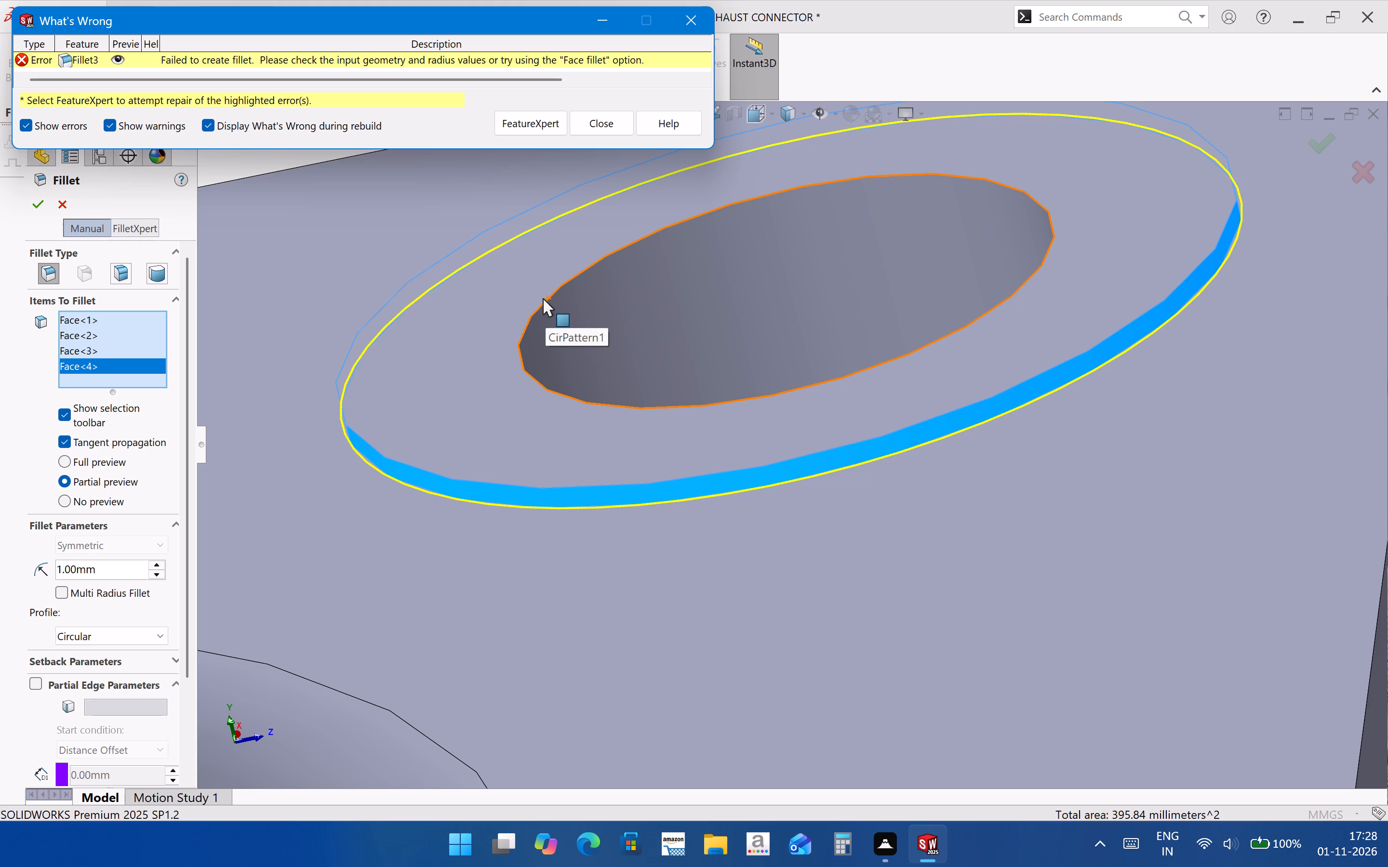
# Use FeatureXpert to repair the ring pad fillet error.
pyautogui.scroll(9, 540, 298)
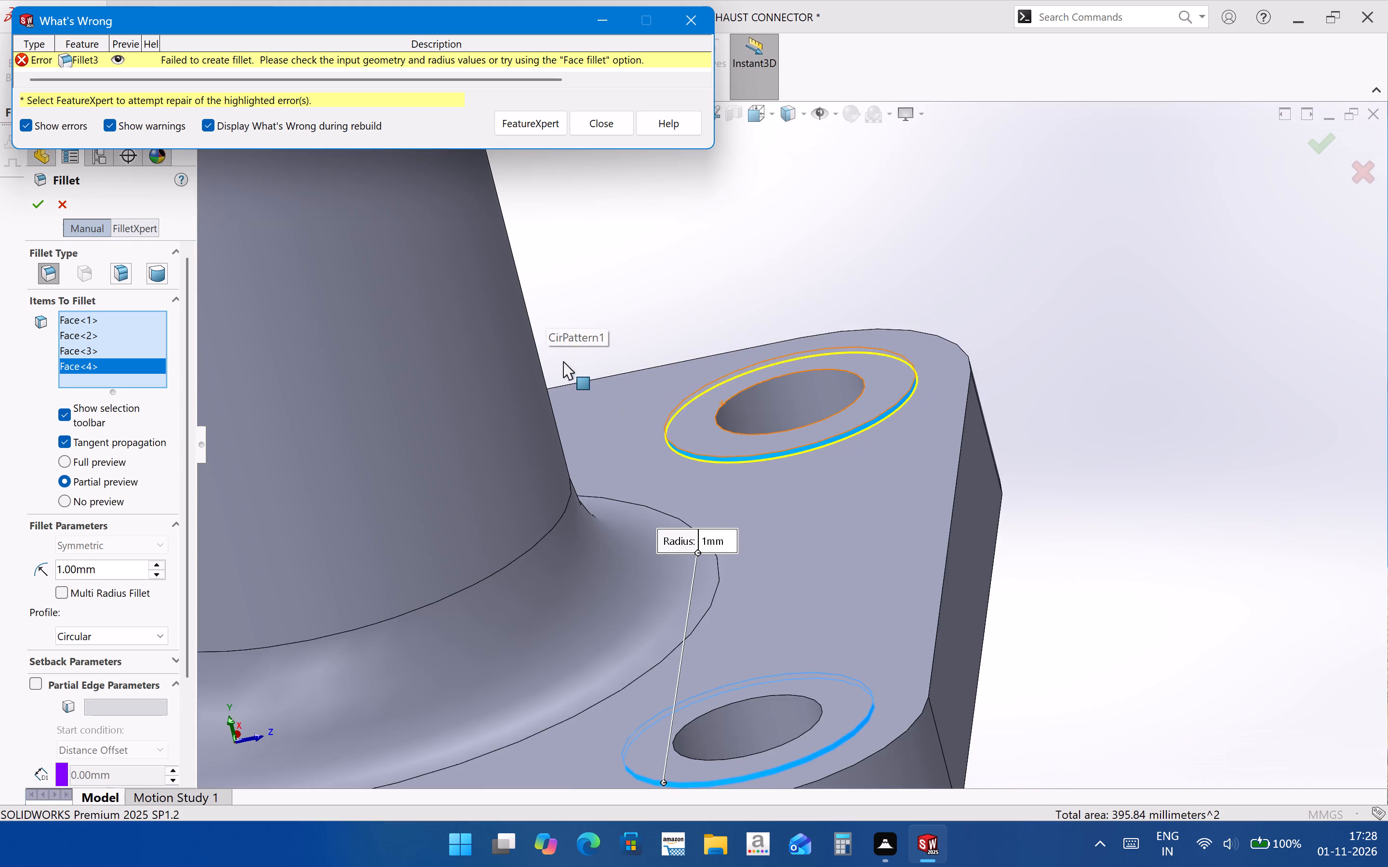
pyautogui.scroll(2, 563, 361)
pyautogui.moveTo(565, 365); pyautogui.dragTo(614, 374, button='middle')
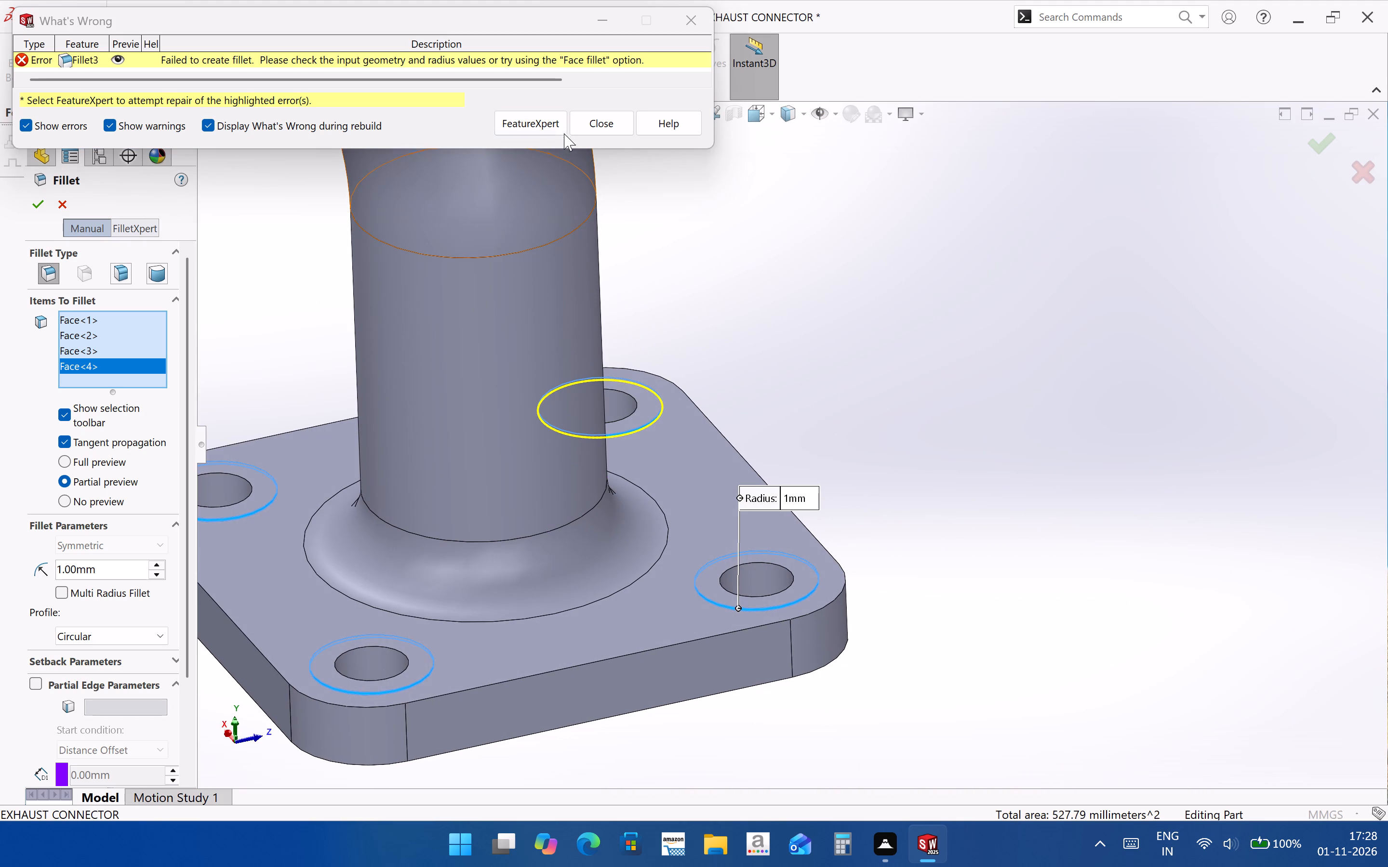
pyautogui.click(545, 125)
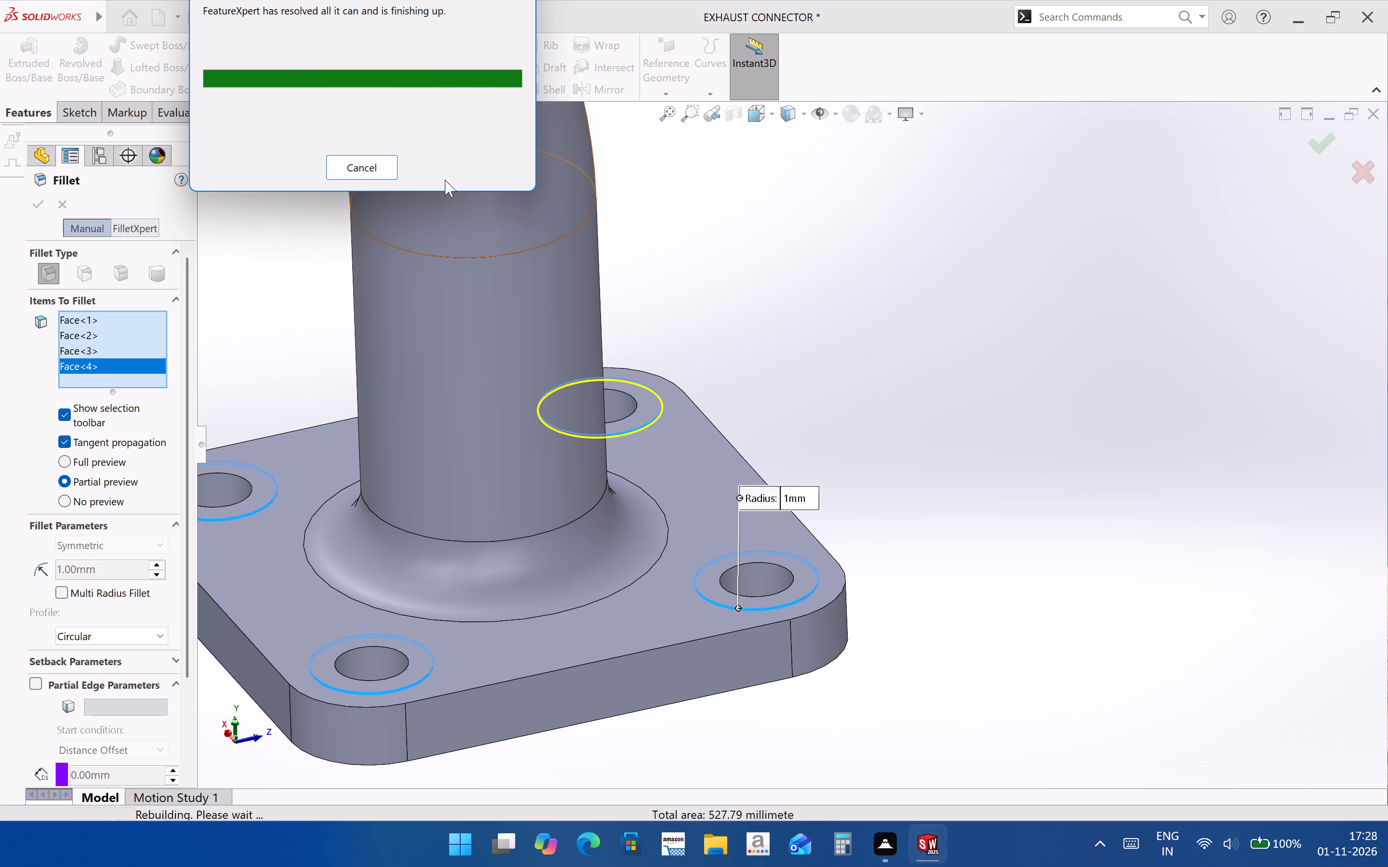
pyautogui.click(1041, 567)
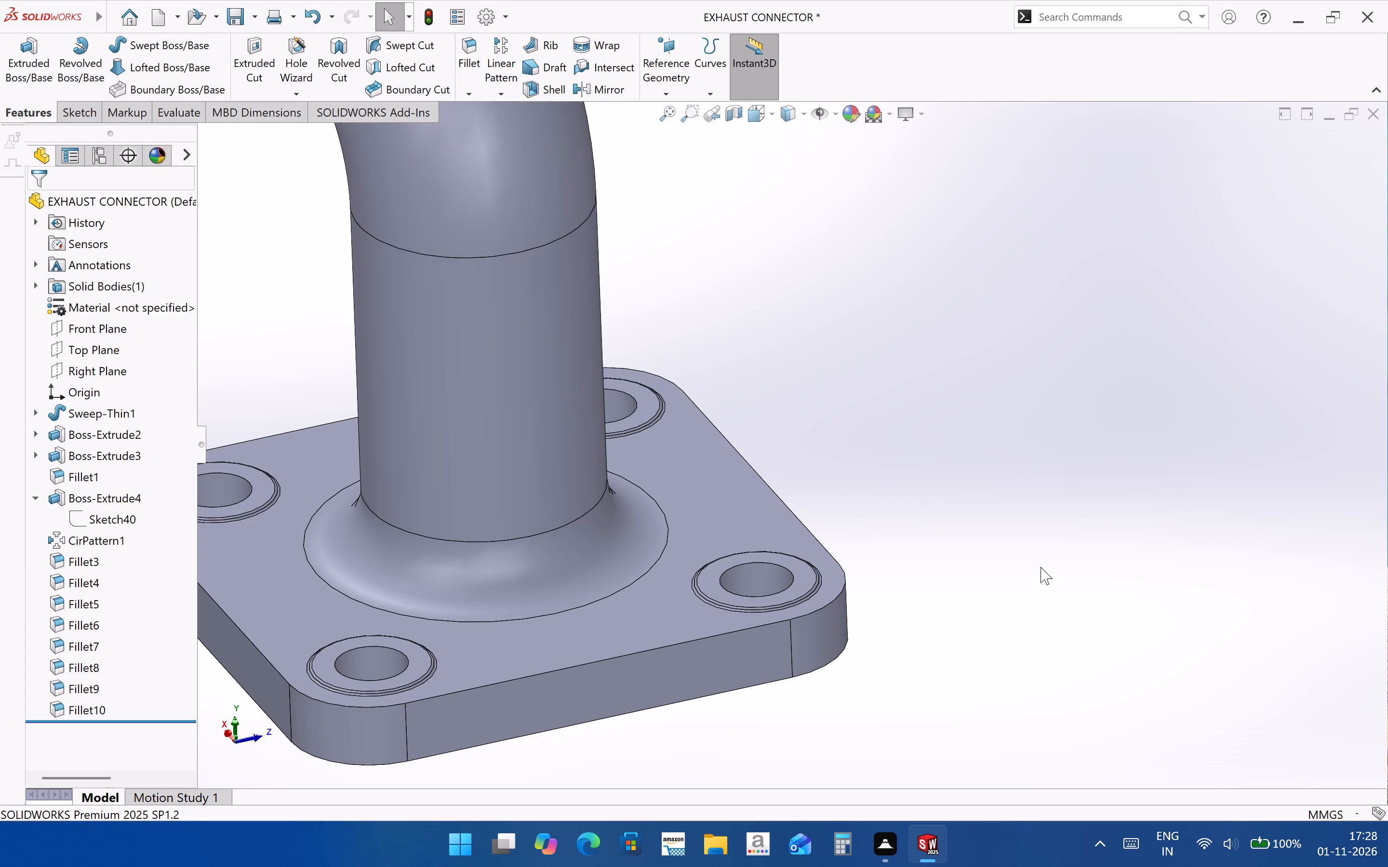
# Examine the filleted ring pads on the lower flange up close, plus the flange underside and the adjoining pipe, from several angles.
pyautogui.scroll(3, 800, 602)
pyautogui.scroll(-10, 454, 519)
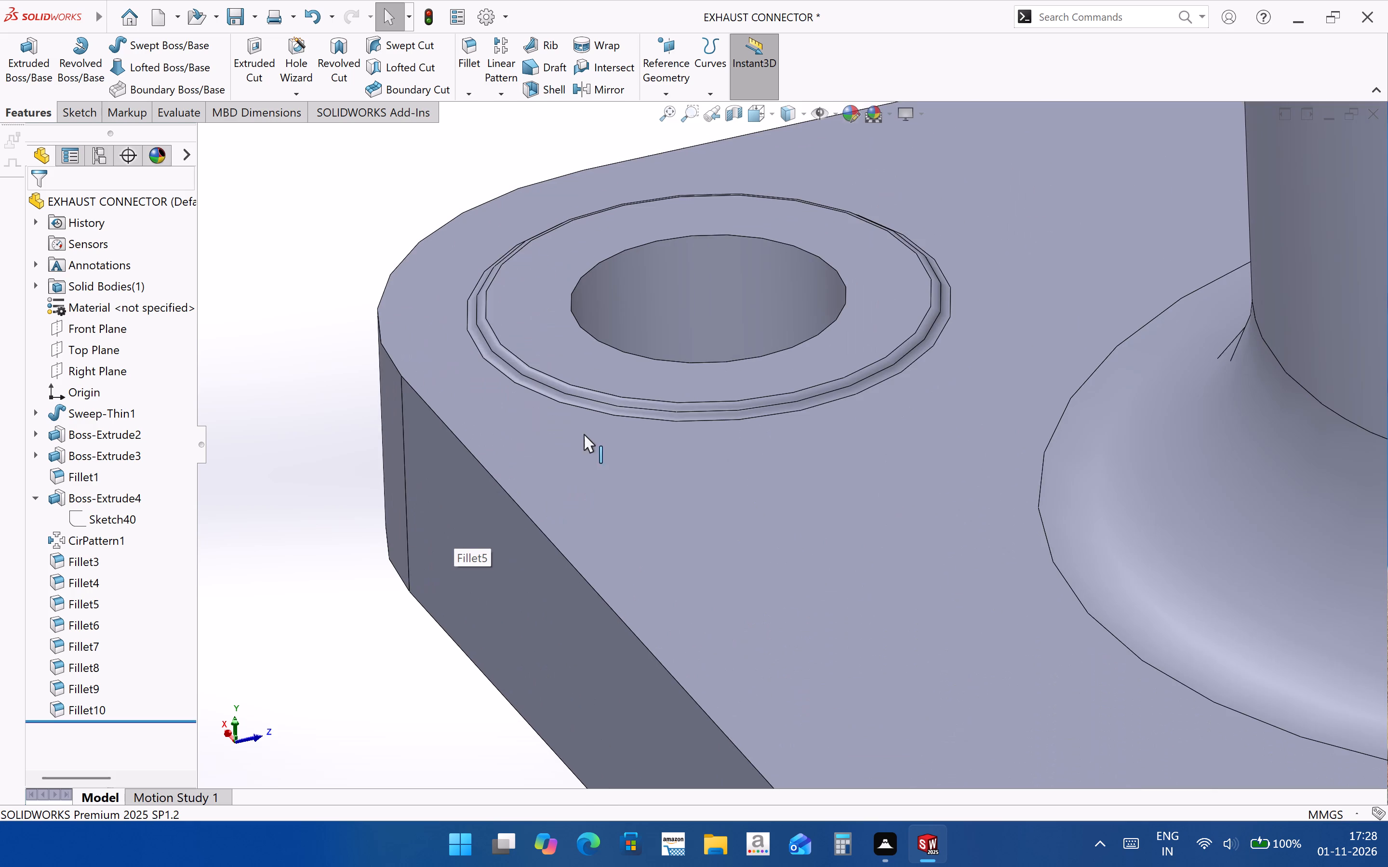
pyautogui.moveTo(614, 430); pyautogui.dragTo(635, 502, button='middle')
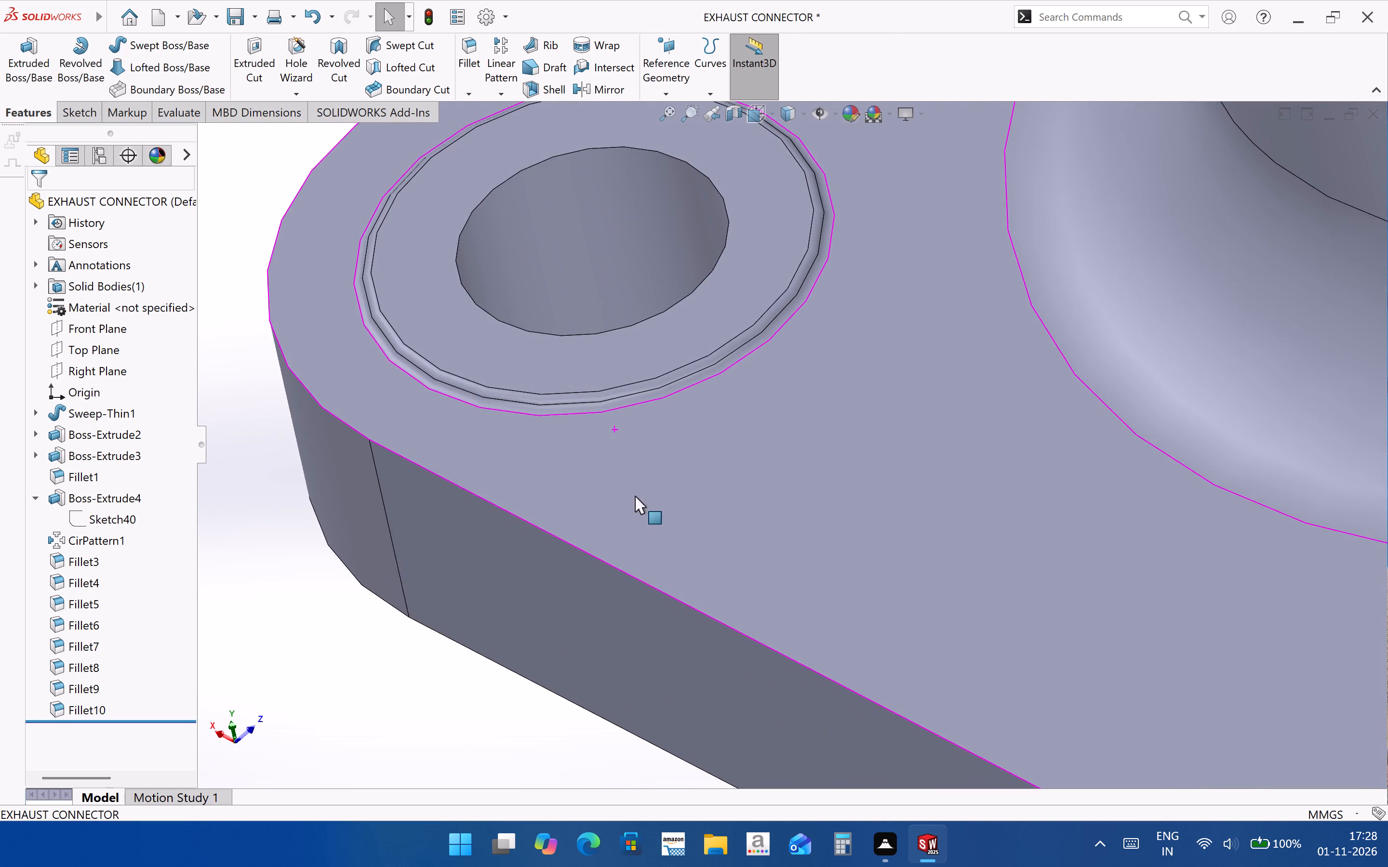
pyautogui.scroll(4, 676, 525)
pyautogui.scroll(-3, 1340, 702)
pyautogui.moveTo(1032, 638); pyautogui.dragTo(899, 614, button='middle')
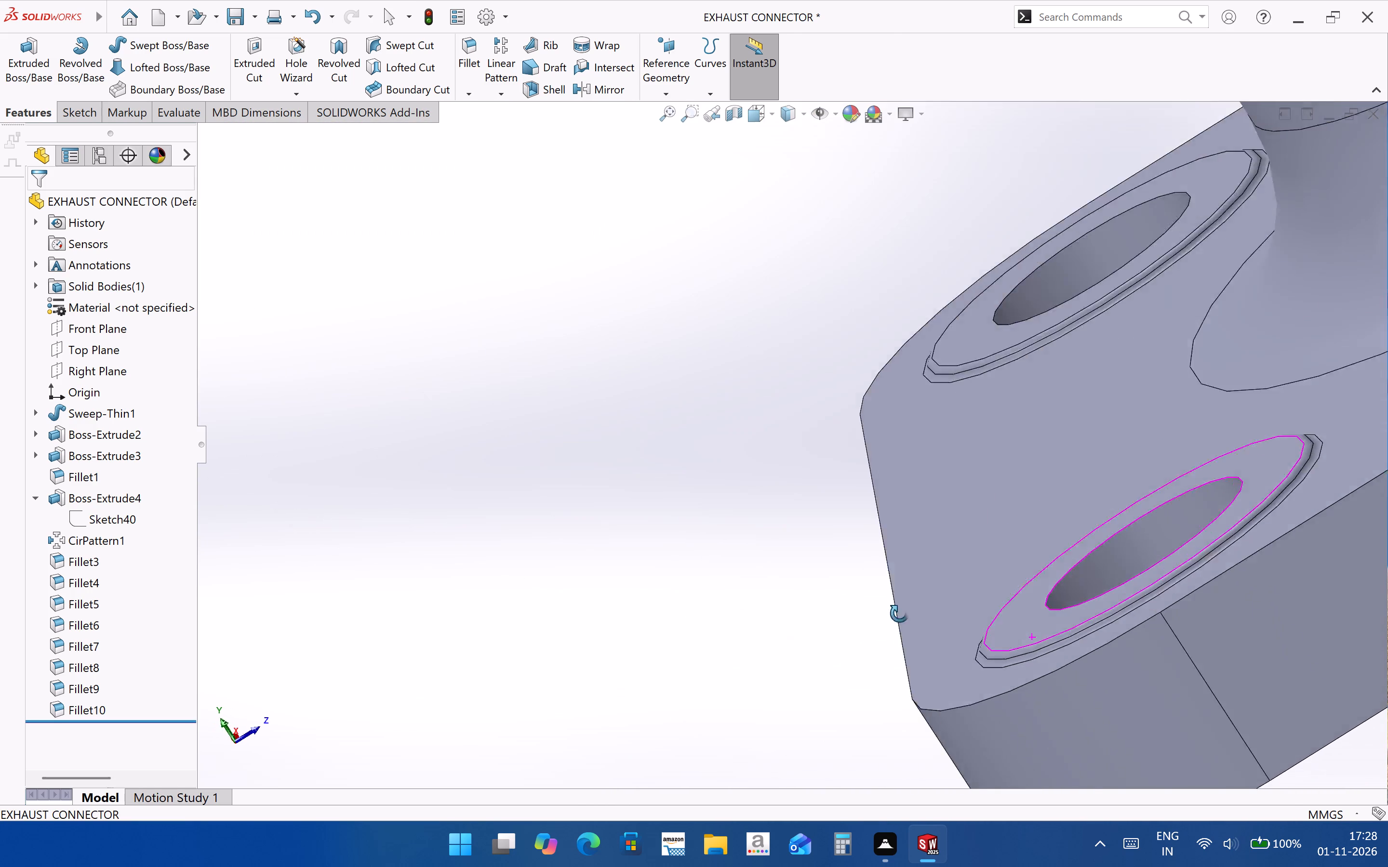
pyautogui.moveTo(899, 614); pyautogui.dragTo(871, 639, button='middle')
pyautogui.scroll(8, 872, 660)
pyautogui.moveTo(1102, 485); pyautogui.dragTo(1231, 673, button='middle')
pyautogui.scroll(-4, 948, 211)
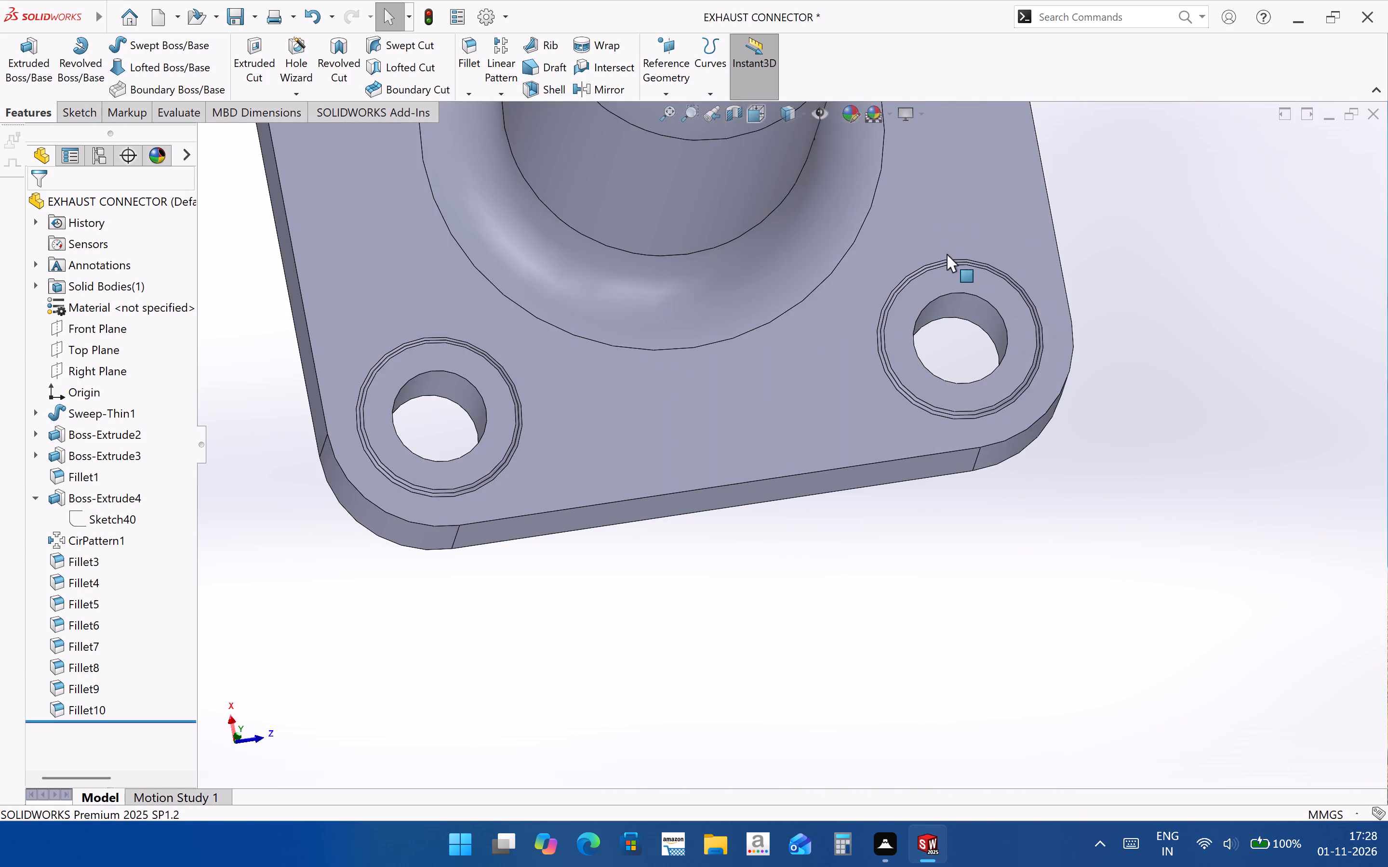
pyautogui.scroll(-2, 947, 254)
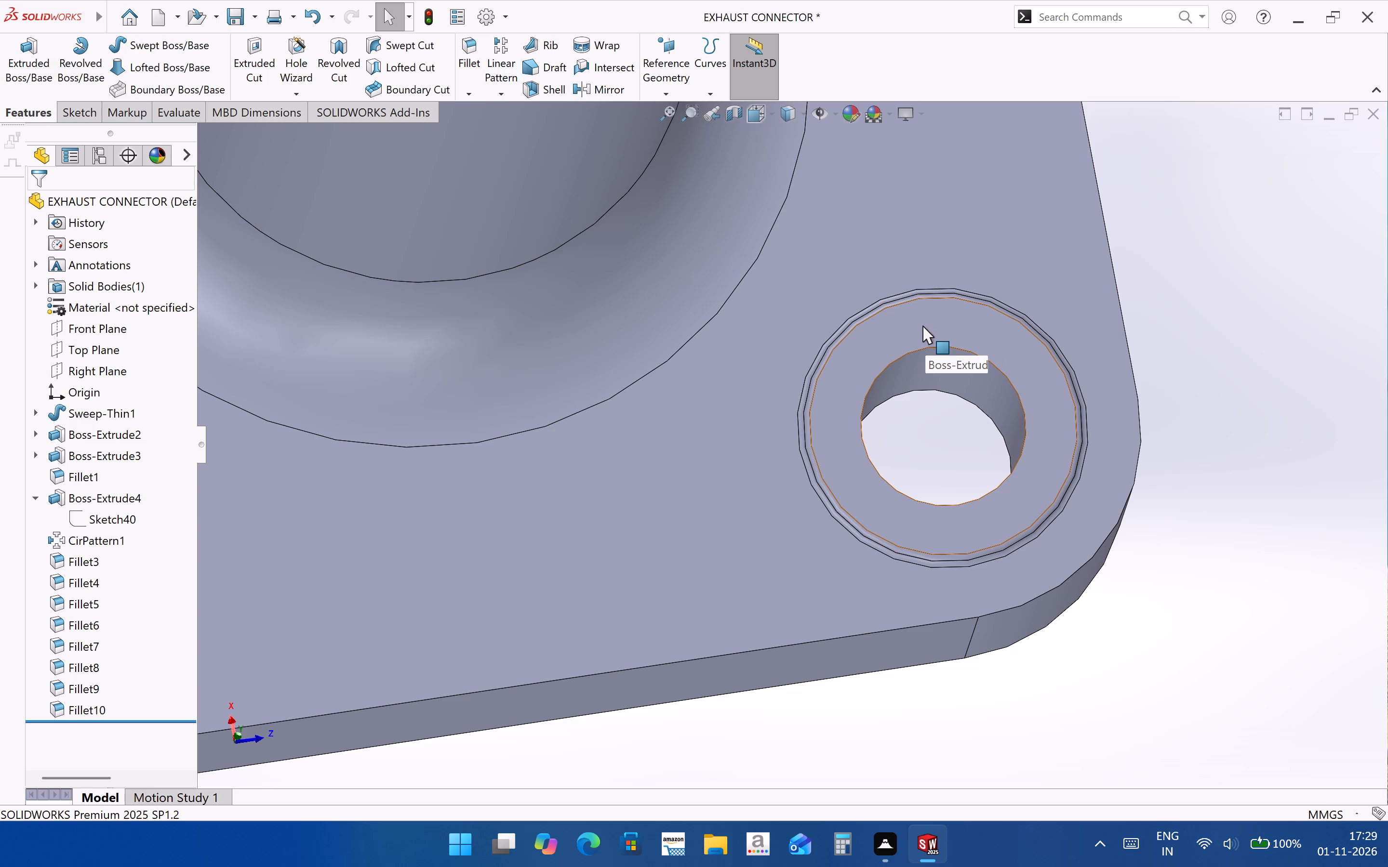
pyautogui.scroll(7, 922, 326)
pyautogui.moveTo(896, 297); pyautogui.dragTo(631, 295, button='middle')
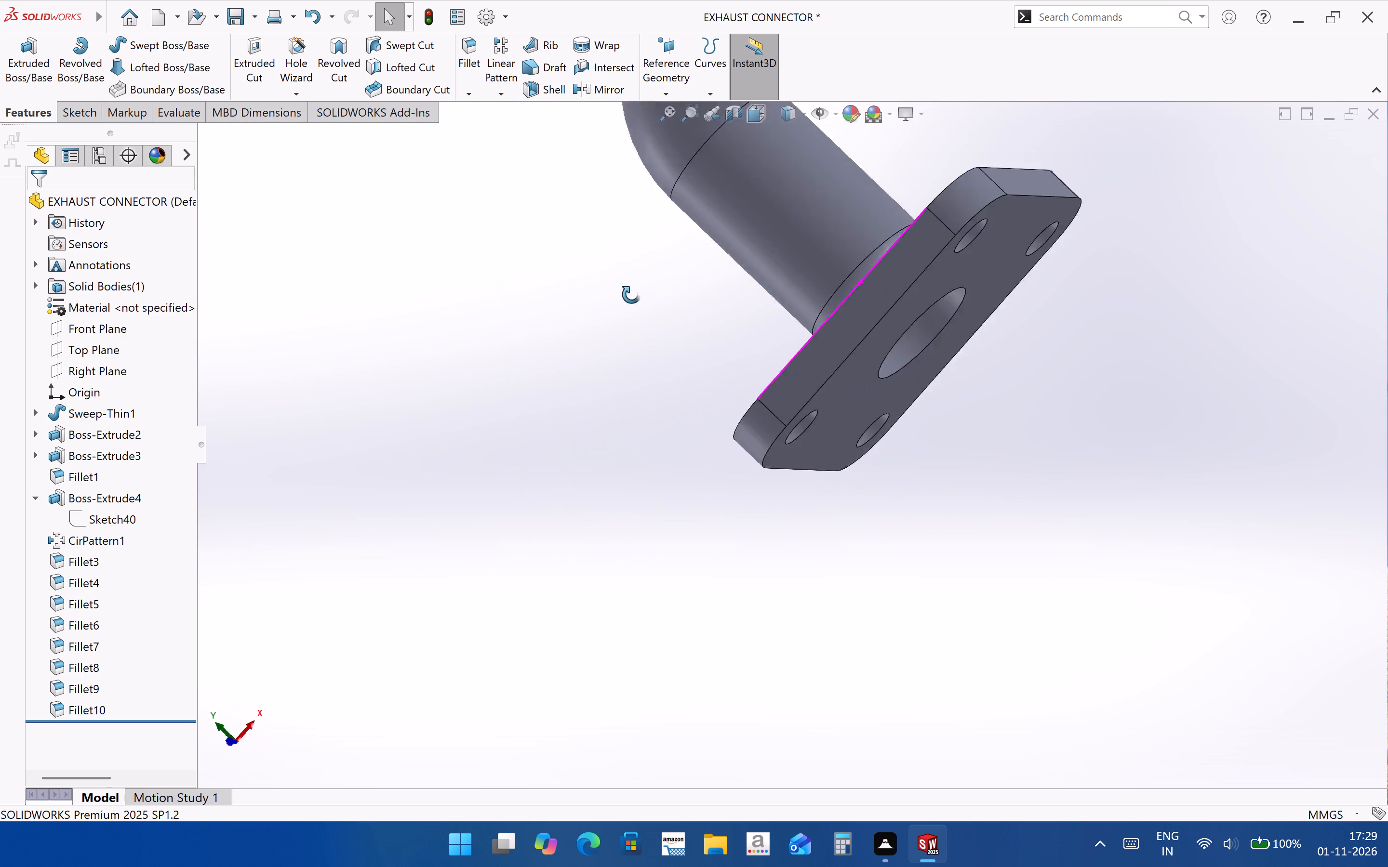
pyautogui.moveTo(631, 295); pyautogui.dragTo(818, 279, button='middle')
pyautogui.scroll(1, 818, 279)
pyautogui.scroll(2, 832, 359)
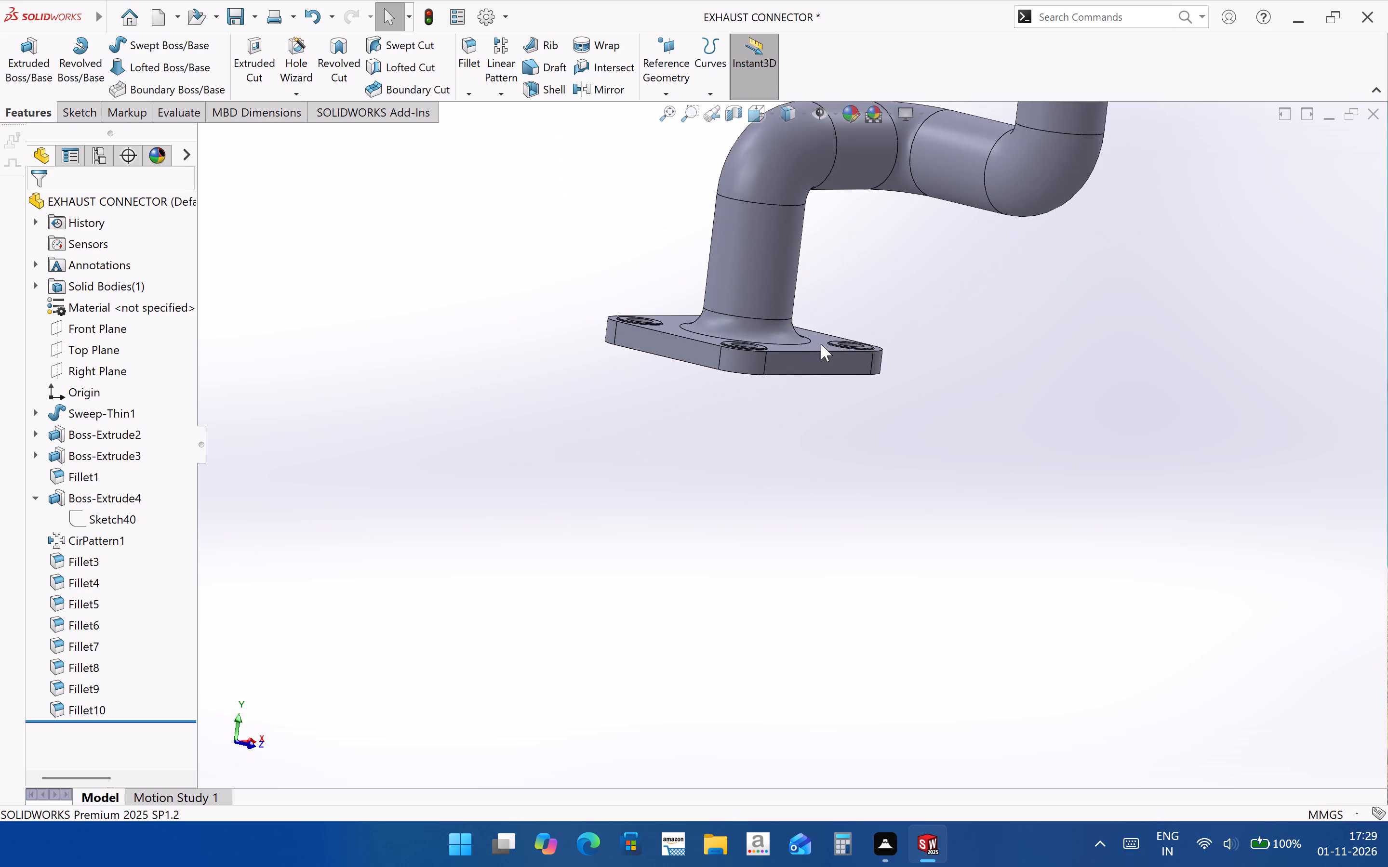
pyautogui.moveTo(798, 316); pyautogui.dragTo(787, 364, button='middle')
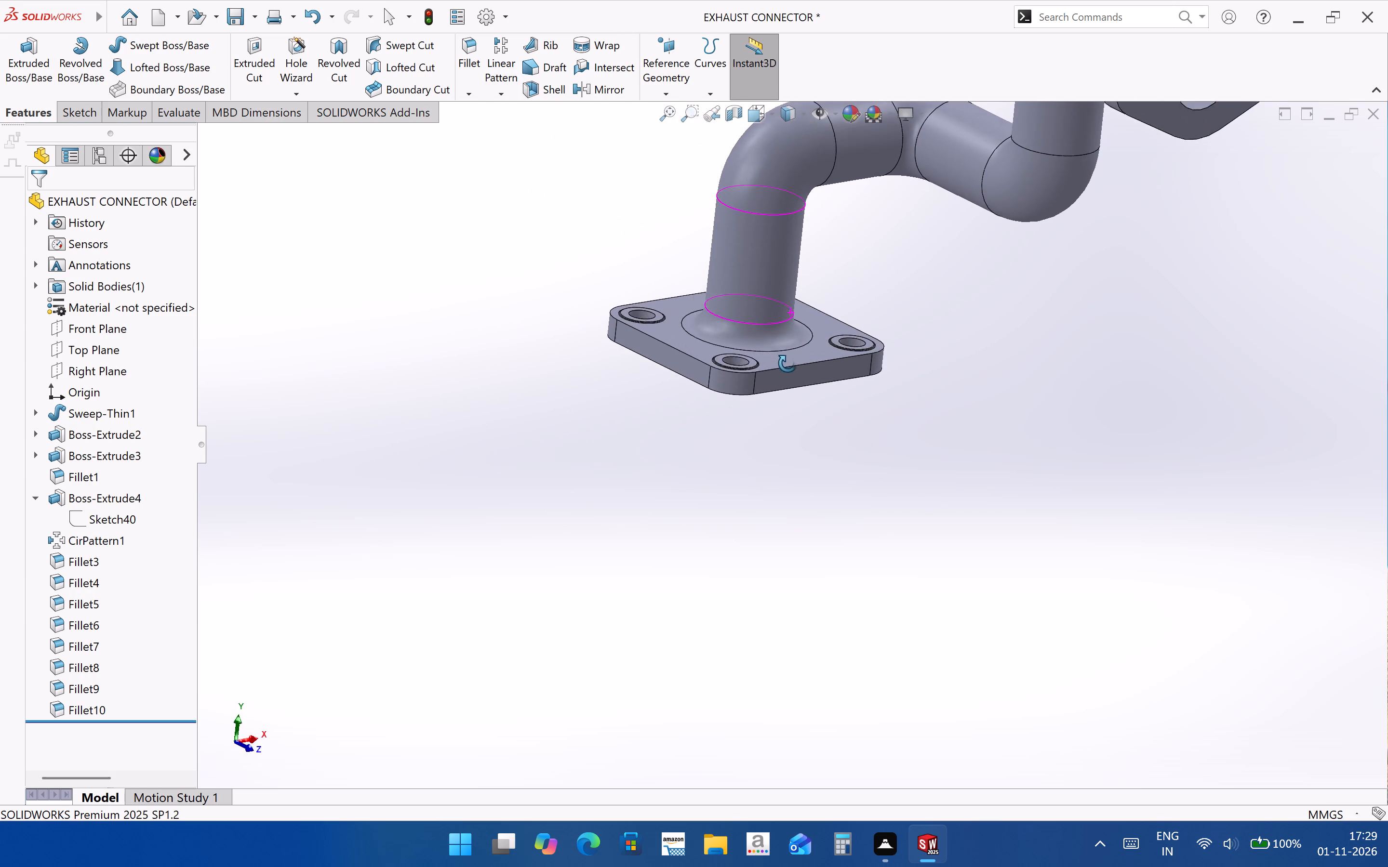
pyautogui.moveTo(787, 364); pyautogui.dragTo(756, 422, button='middle')
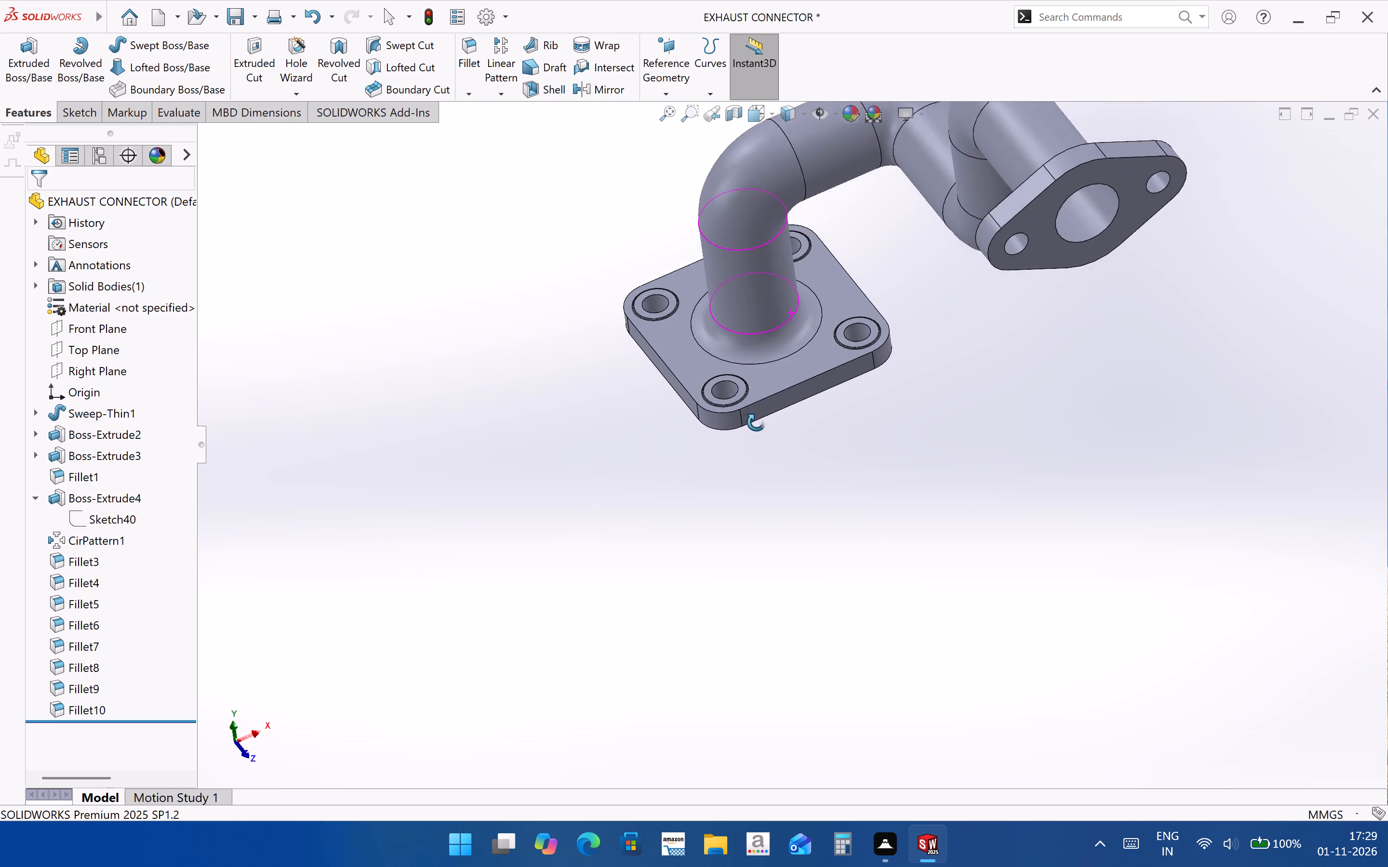
pyautogui.moveTo(756, 422); pyautogui.dragTo(757, 371, button='middle')
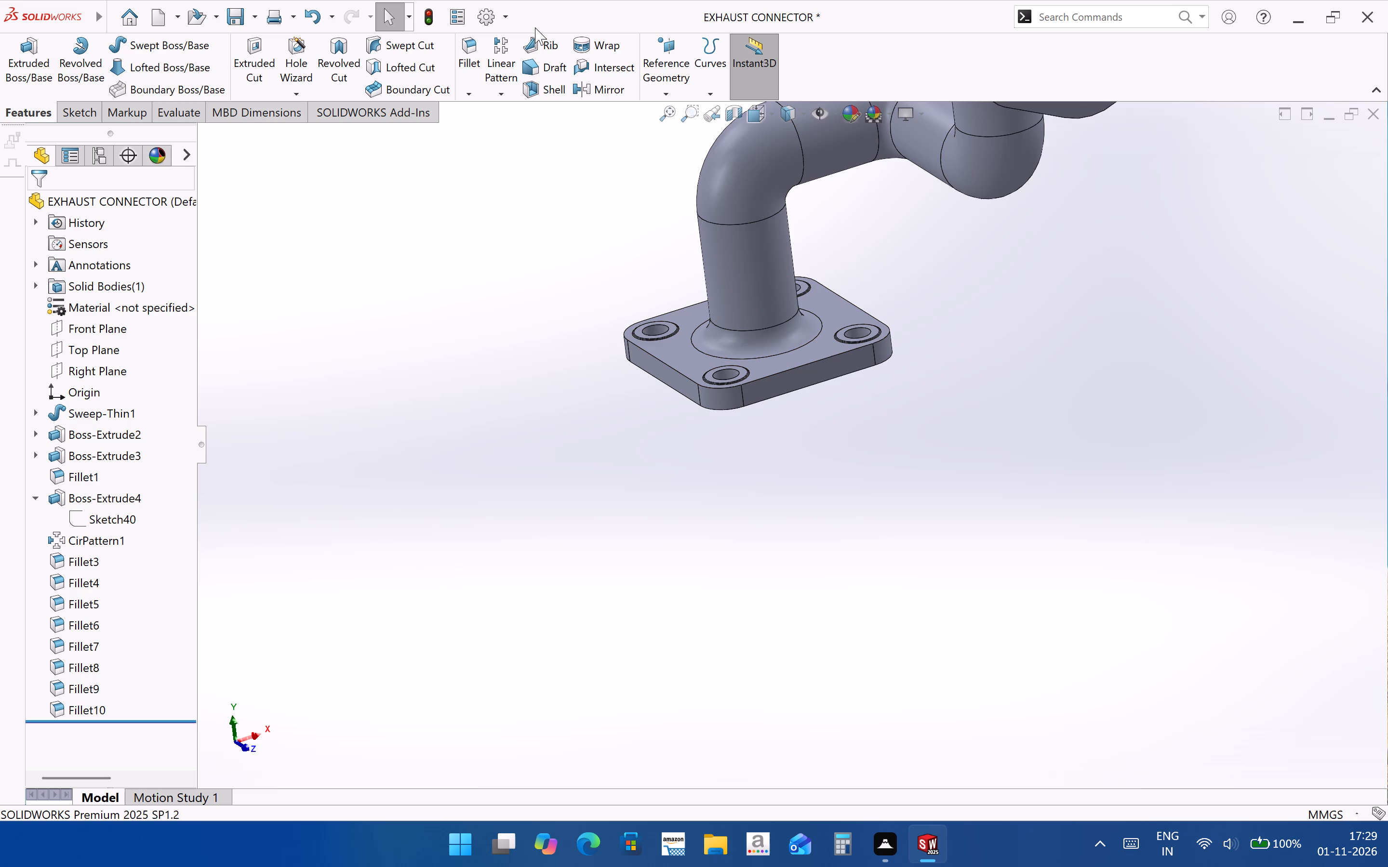
# Turn on the display of the Task Pane.
pyautogui.rightClick(1121, 72)
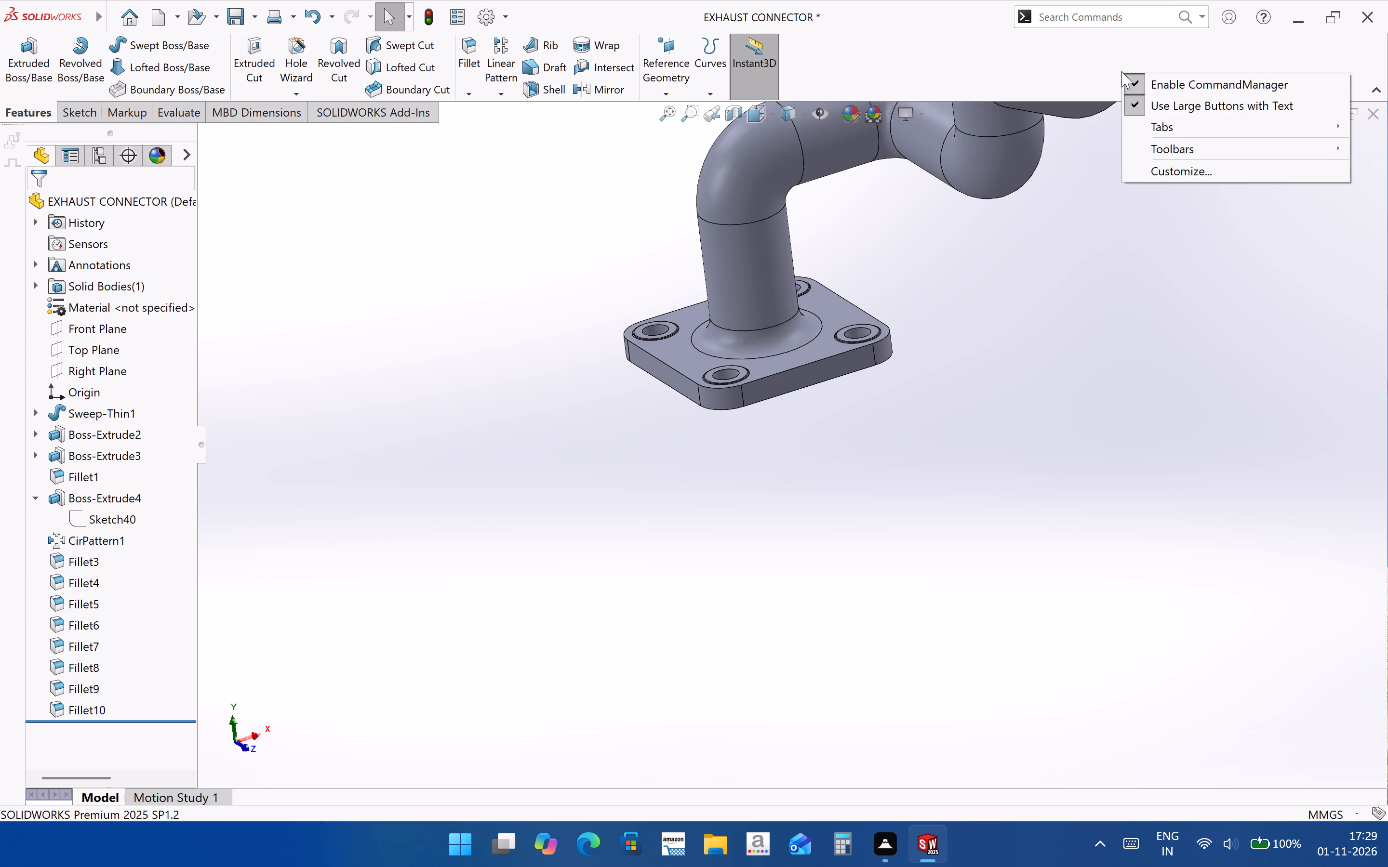
pyautogui.click(1149, 143)
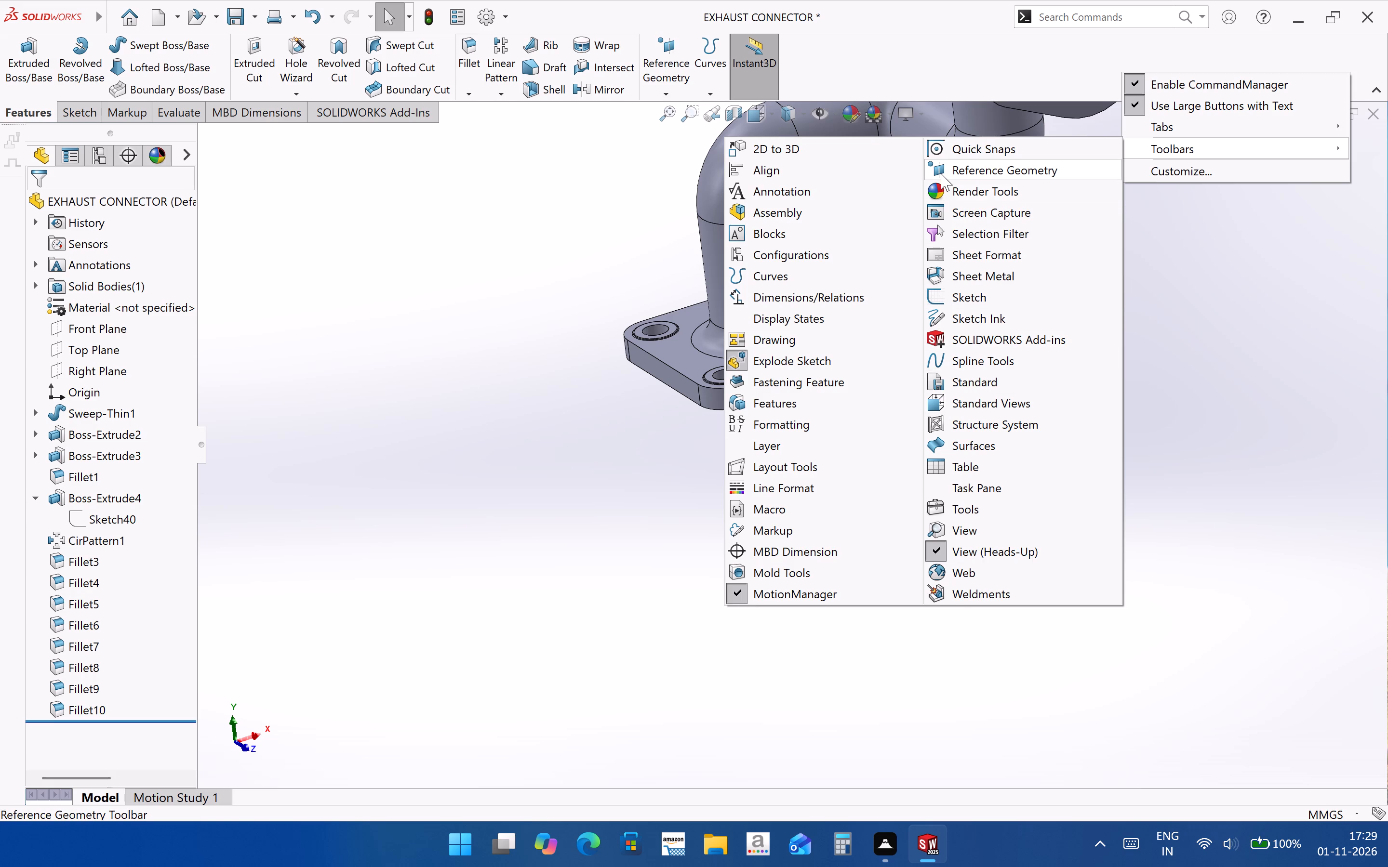
pyautogui.click(953, 344)
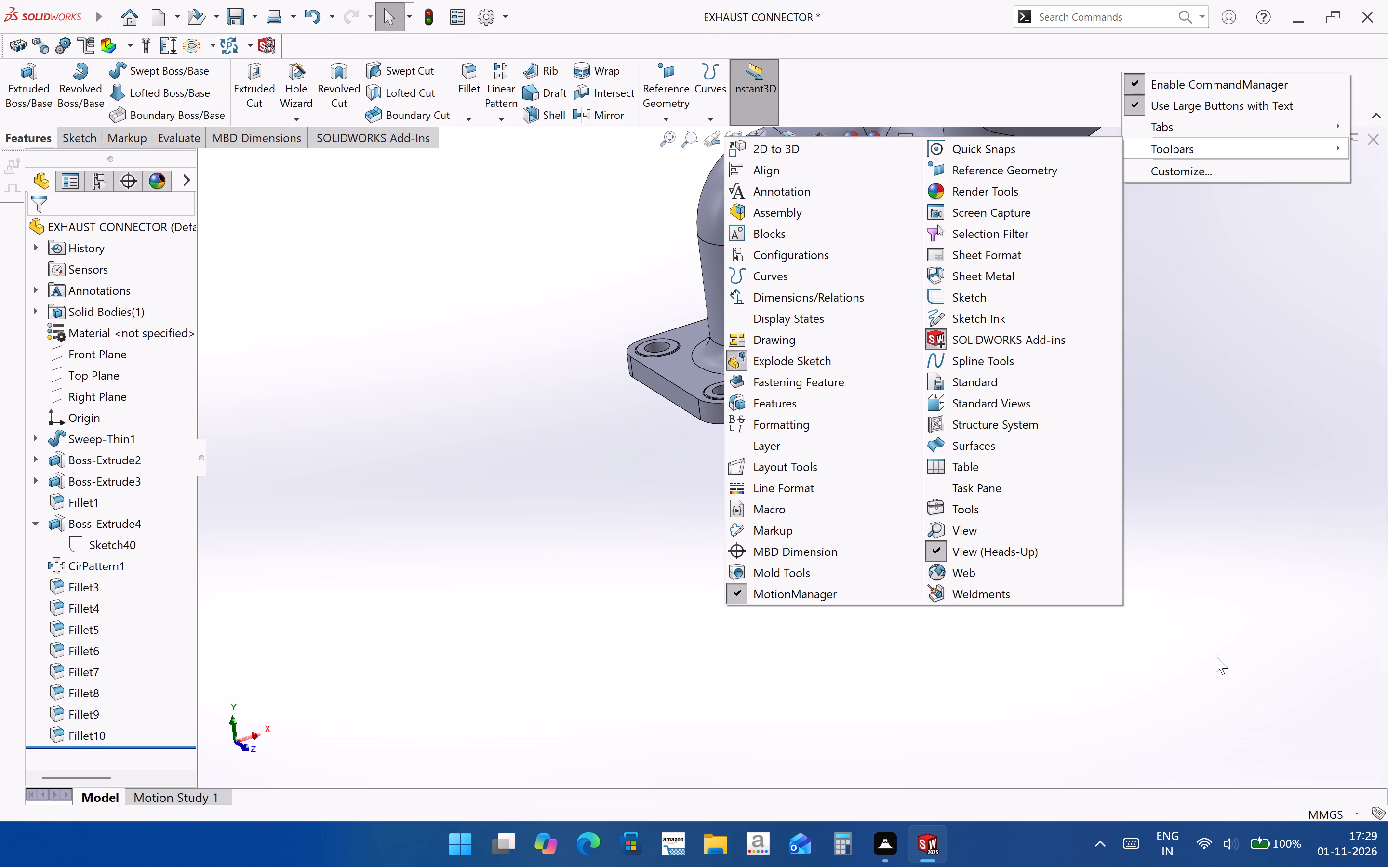
pyautogui.click(1048, 349)
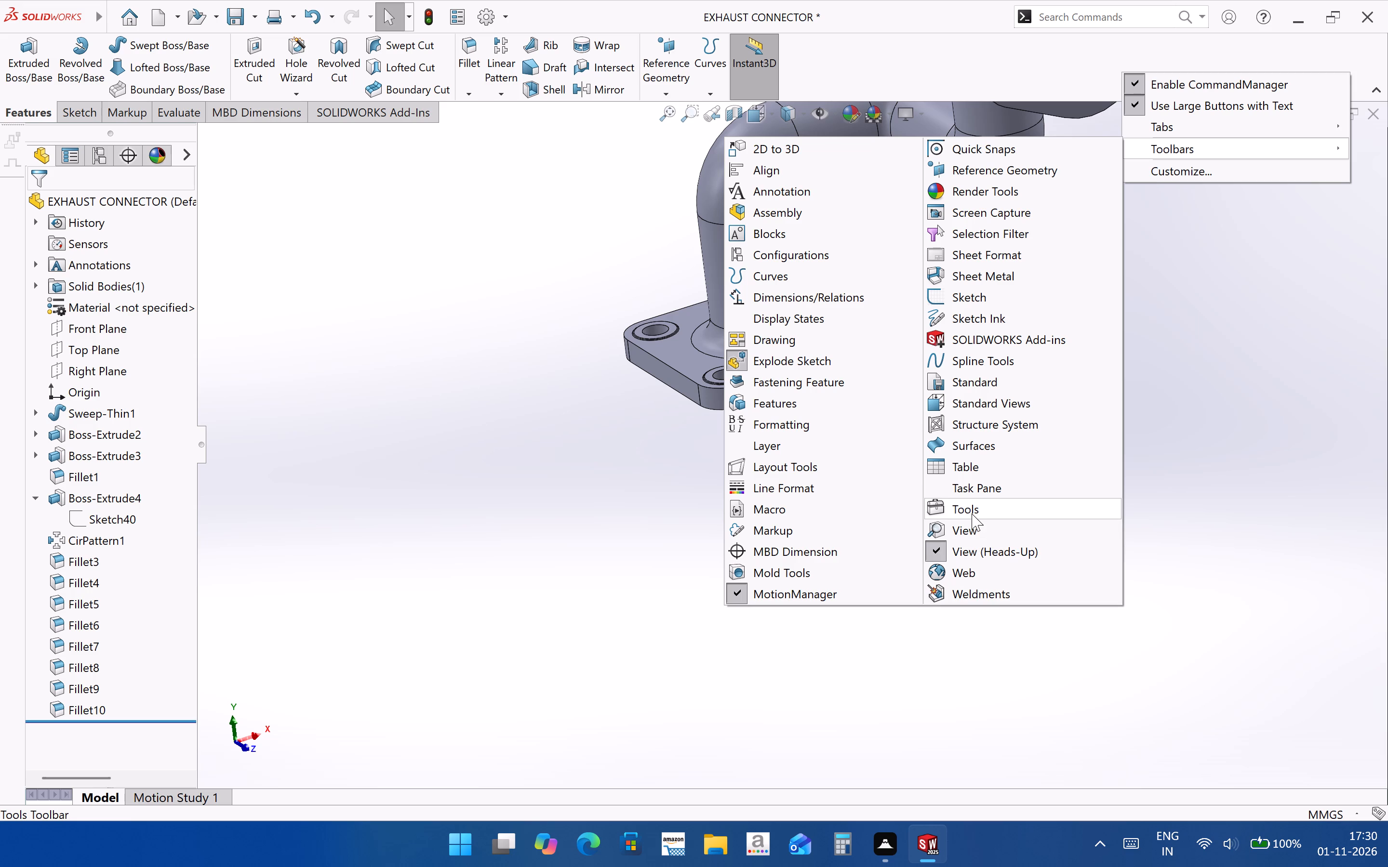
pyautogui.click(976, 479)
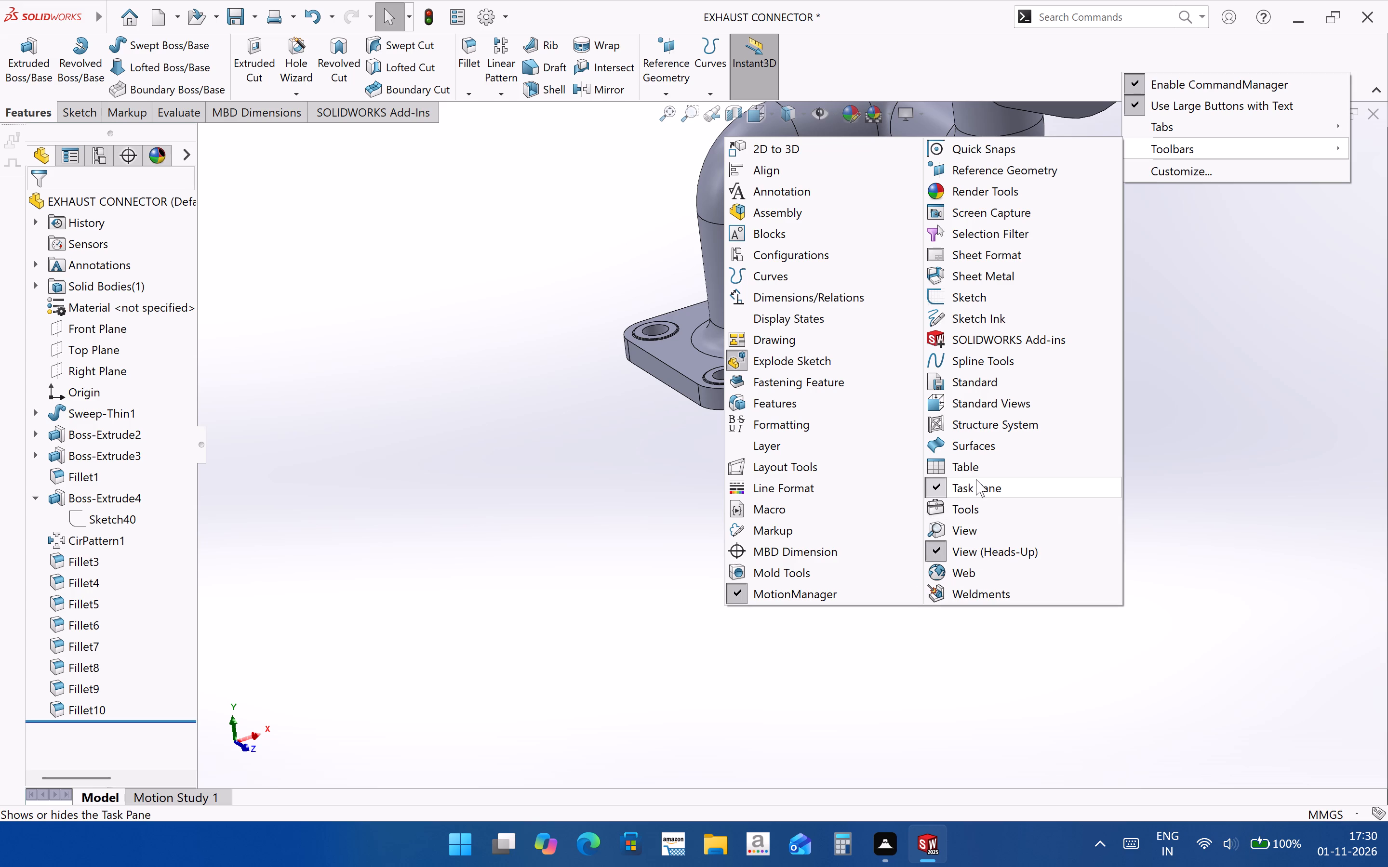
pyautogui.click(1192, 437)
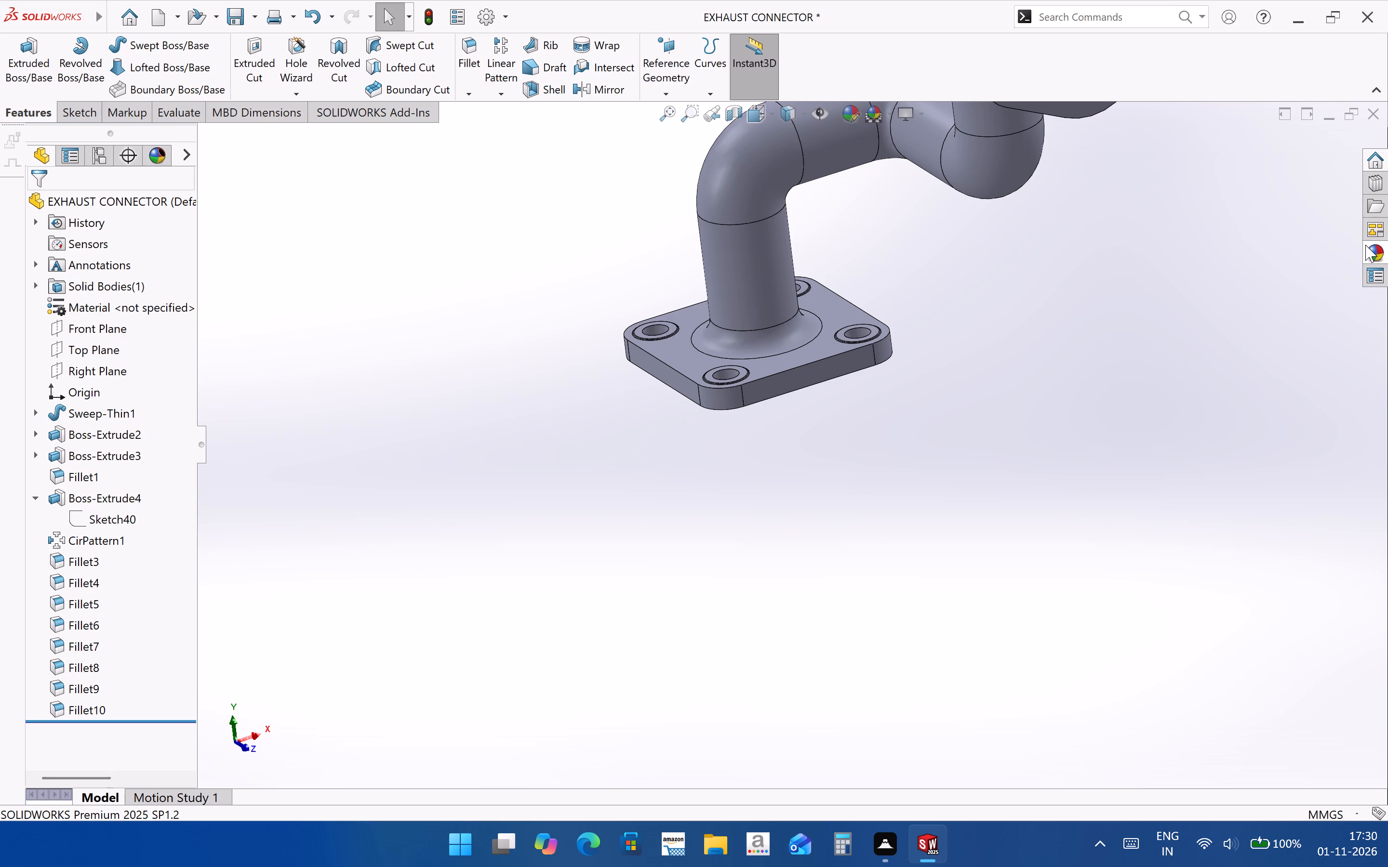
# Apply the matte steel appearance from the Metal > Steel library to the whole exhaust connector.
pyautogui.click(1374, 247)
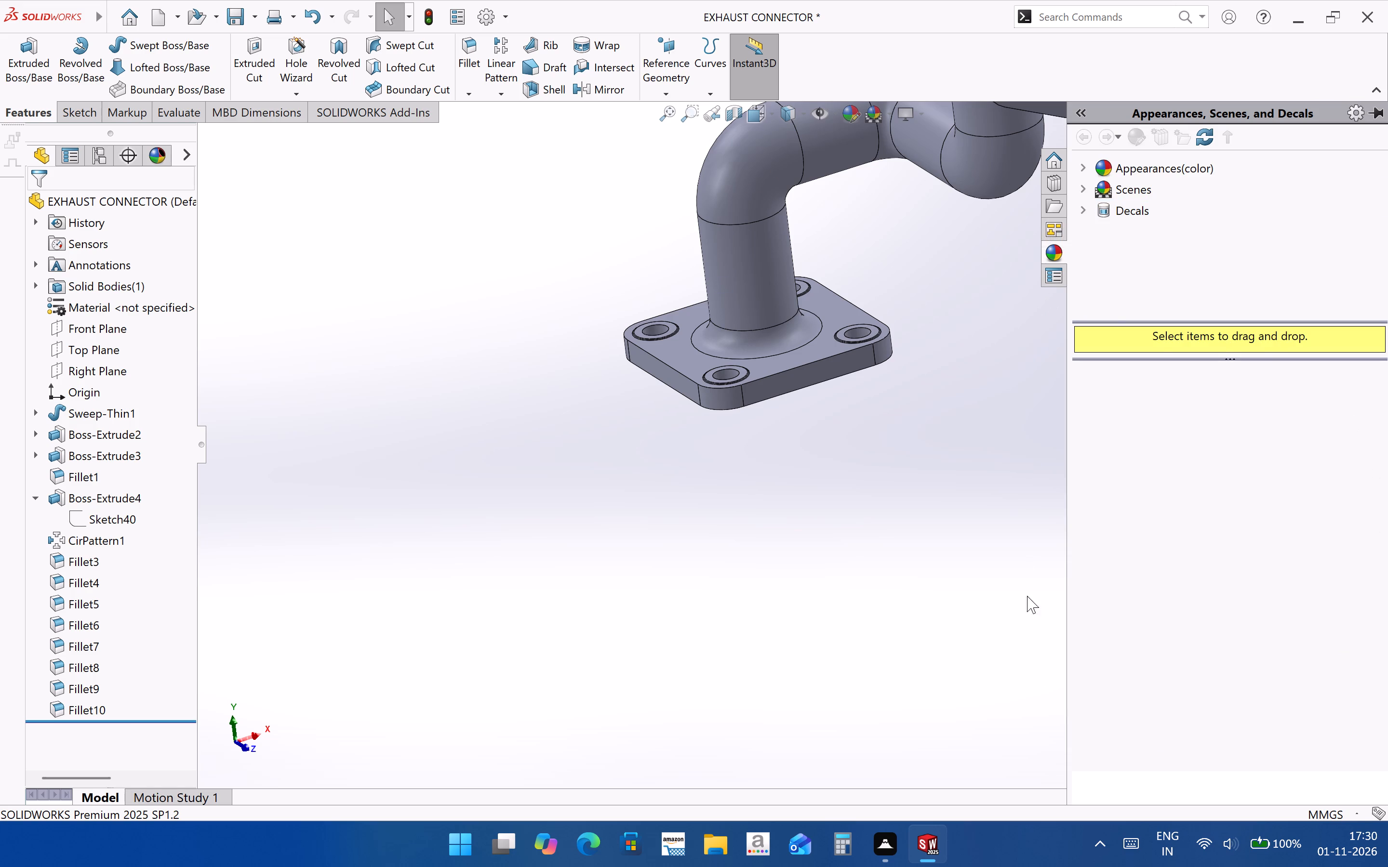
pyautogui.scroll(3, 1037, 744)
pyautogui.scroll(-4, 1108, 151)
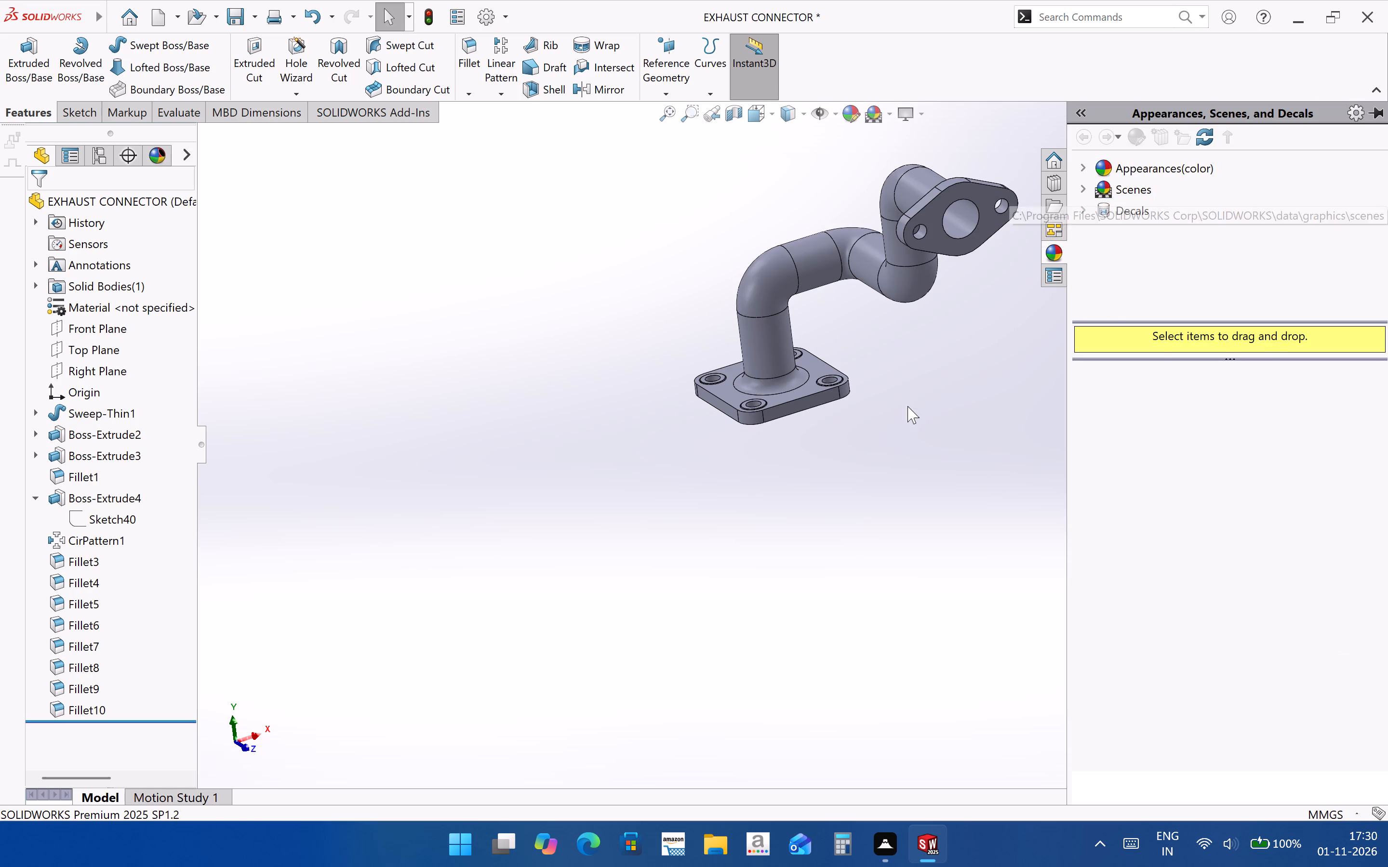
pyautogui.scroll(-3, 1233, 235)
pyautogui.moveTo(870, 444); pyautogui.dragTo(788, 481)
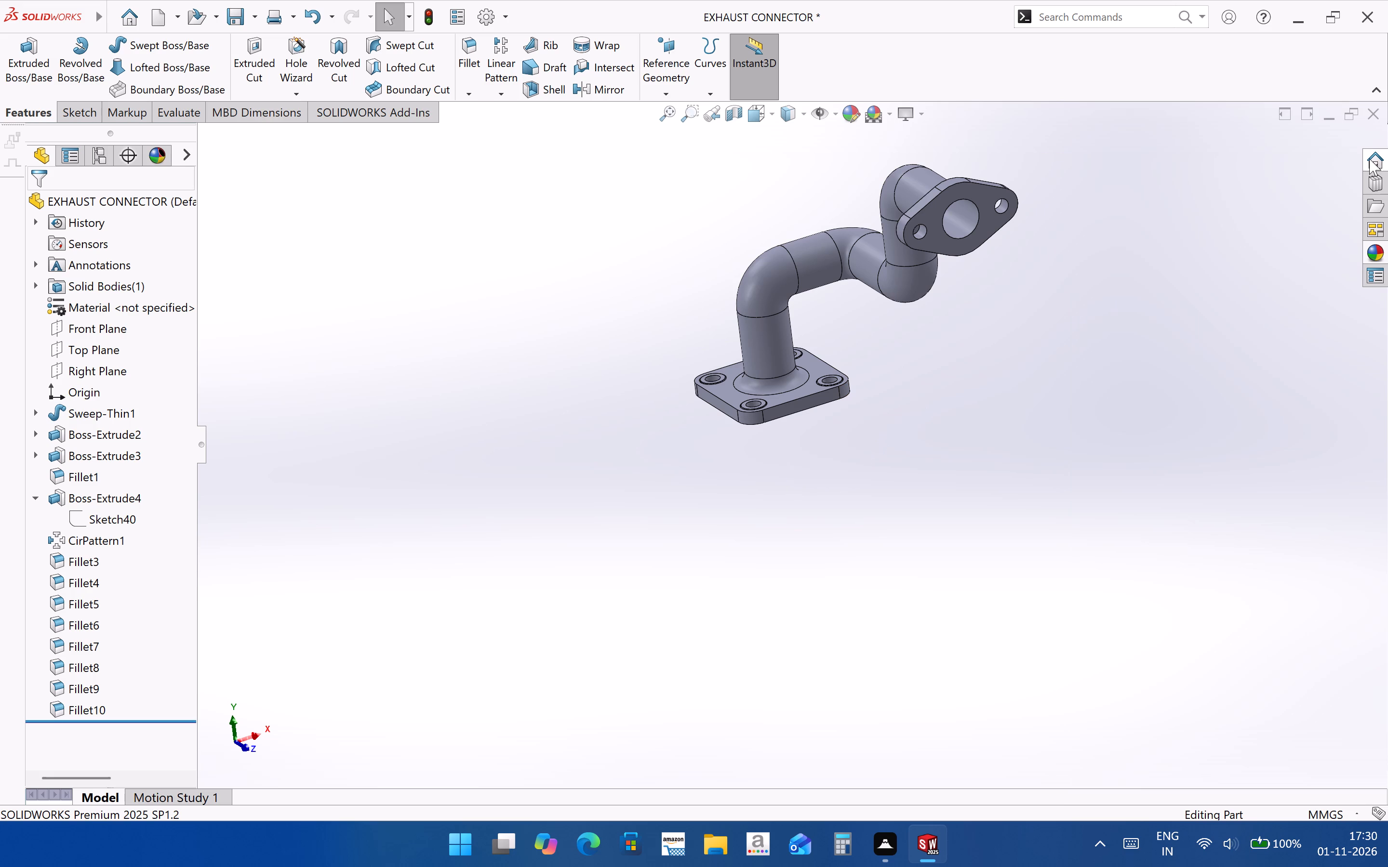
pyautogui.click(1379, 252)
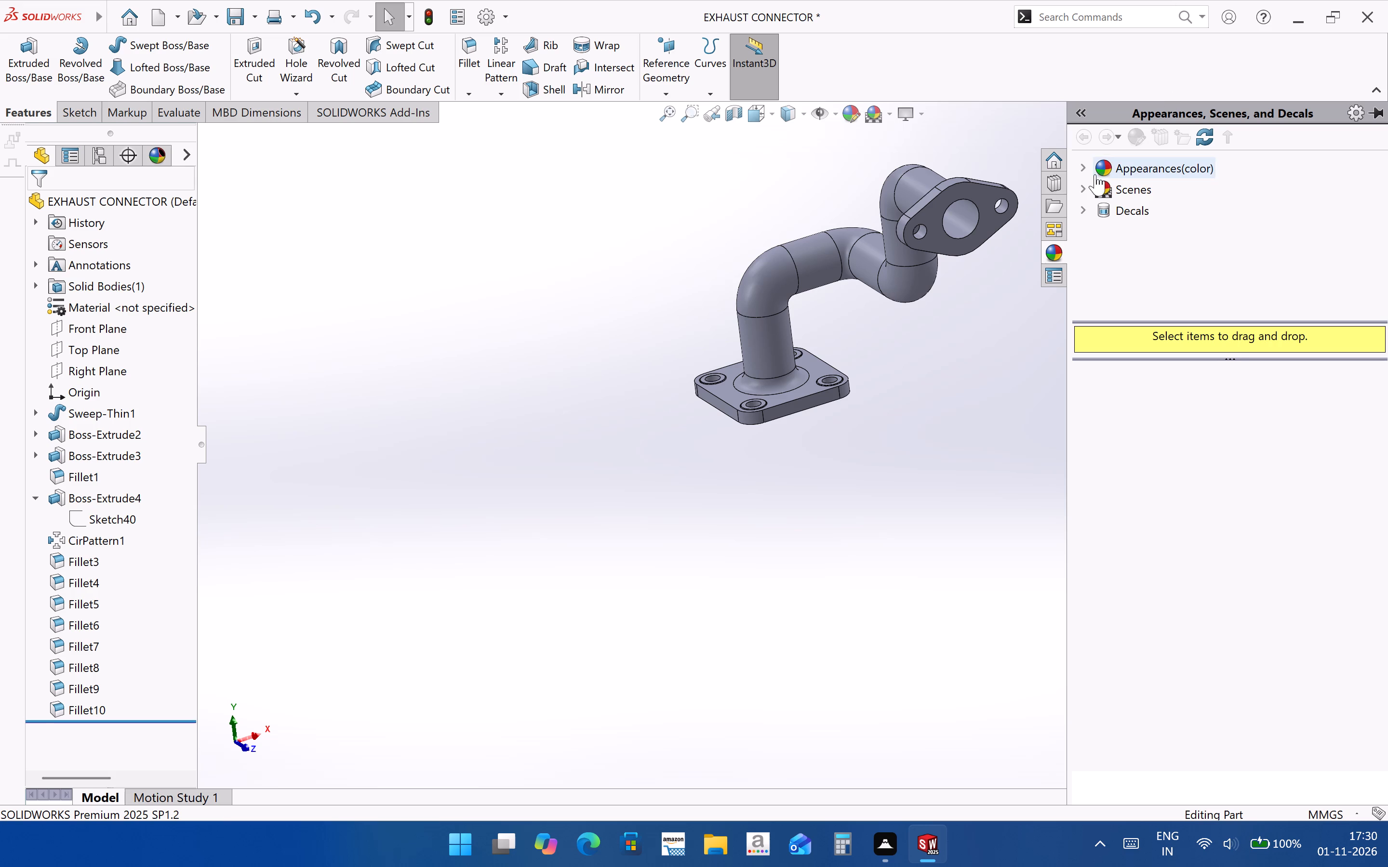
pyautogui.click(1129, 164)
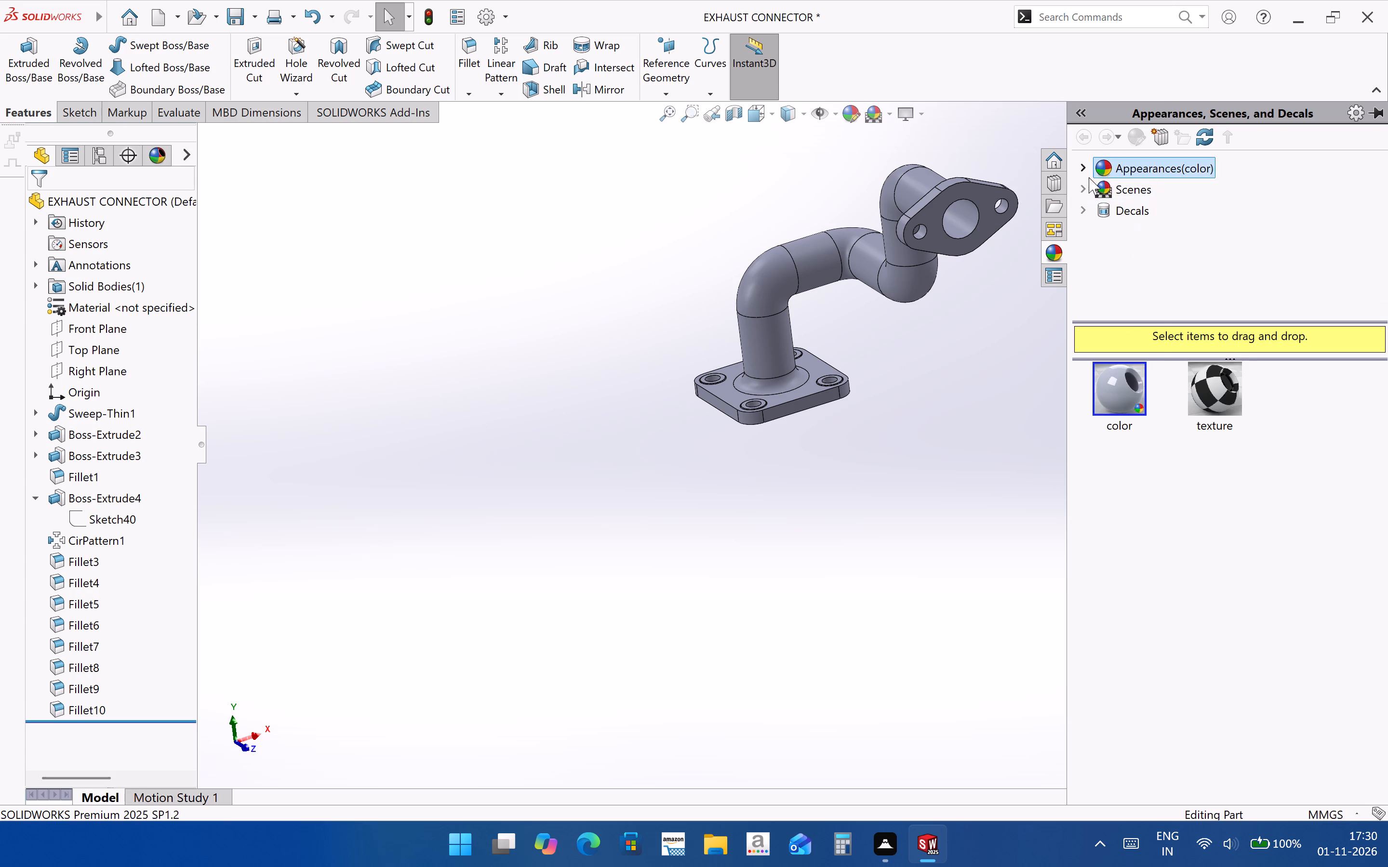
pyautogui.click(1082, 163)
pyautogui.click(1143, 209)
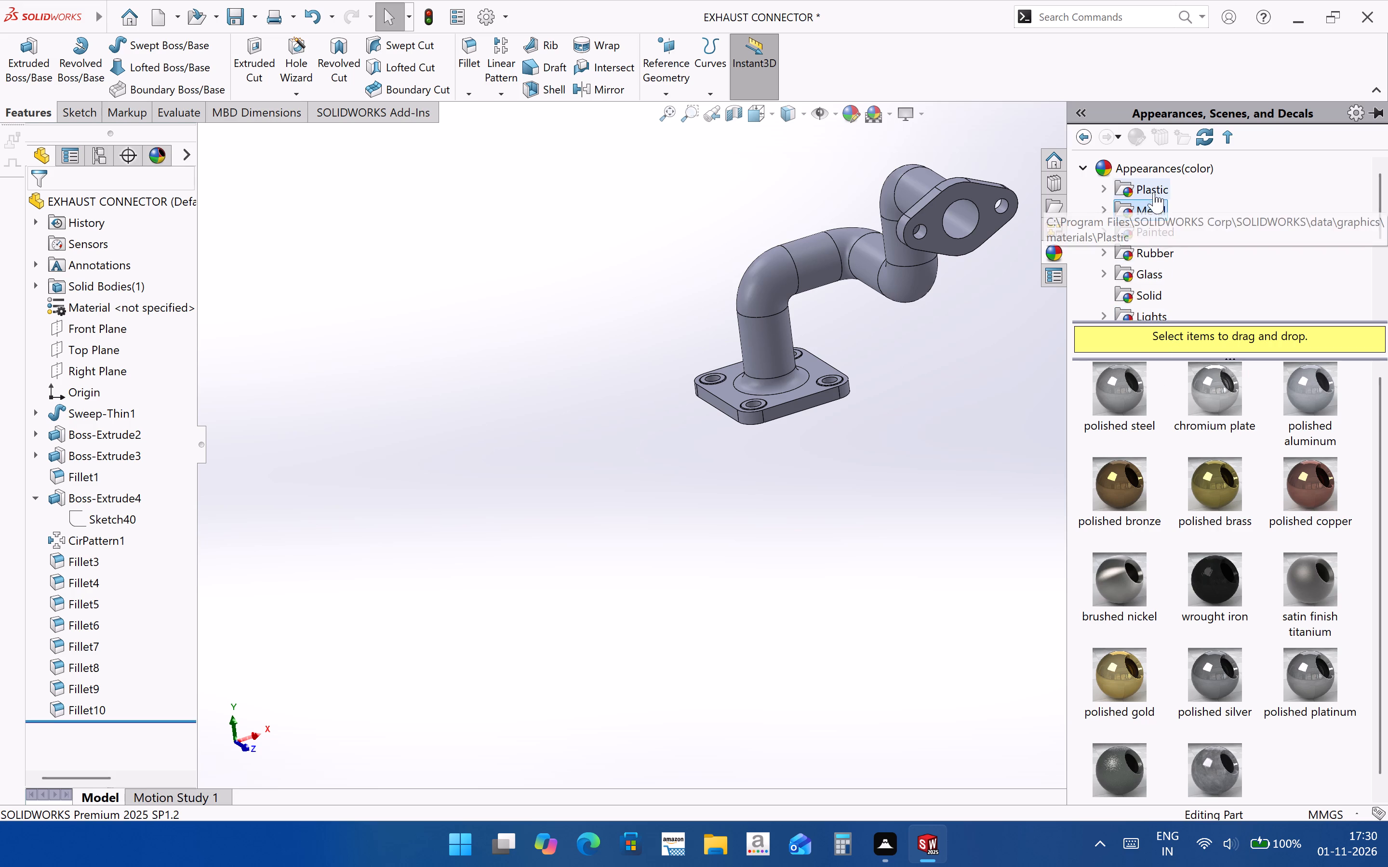
pyautogui.scroll(-2, 1188, 258)
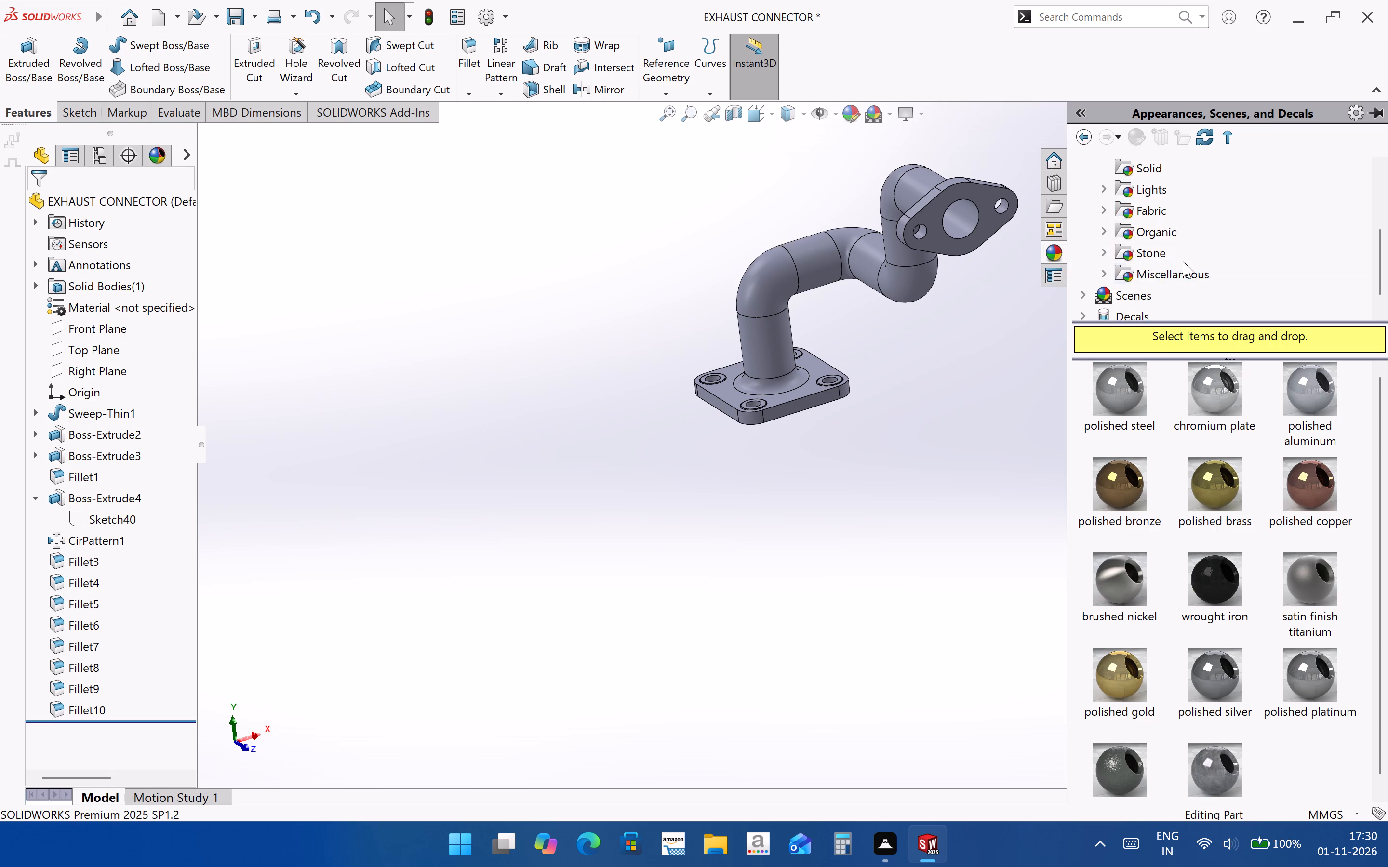
pyautogui.scroll(2, 1180, 261)
pyautogui.scroll(-1, 1178, 280)
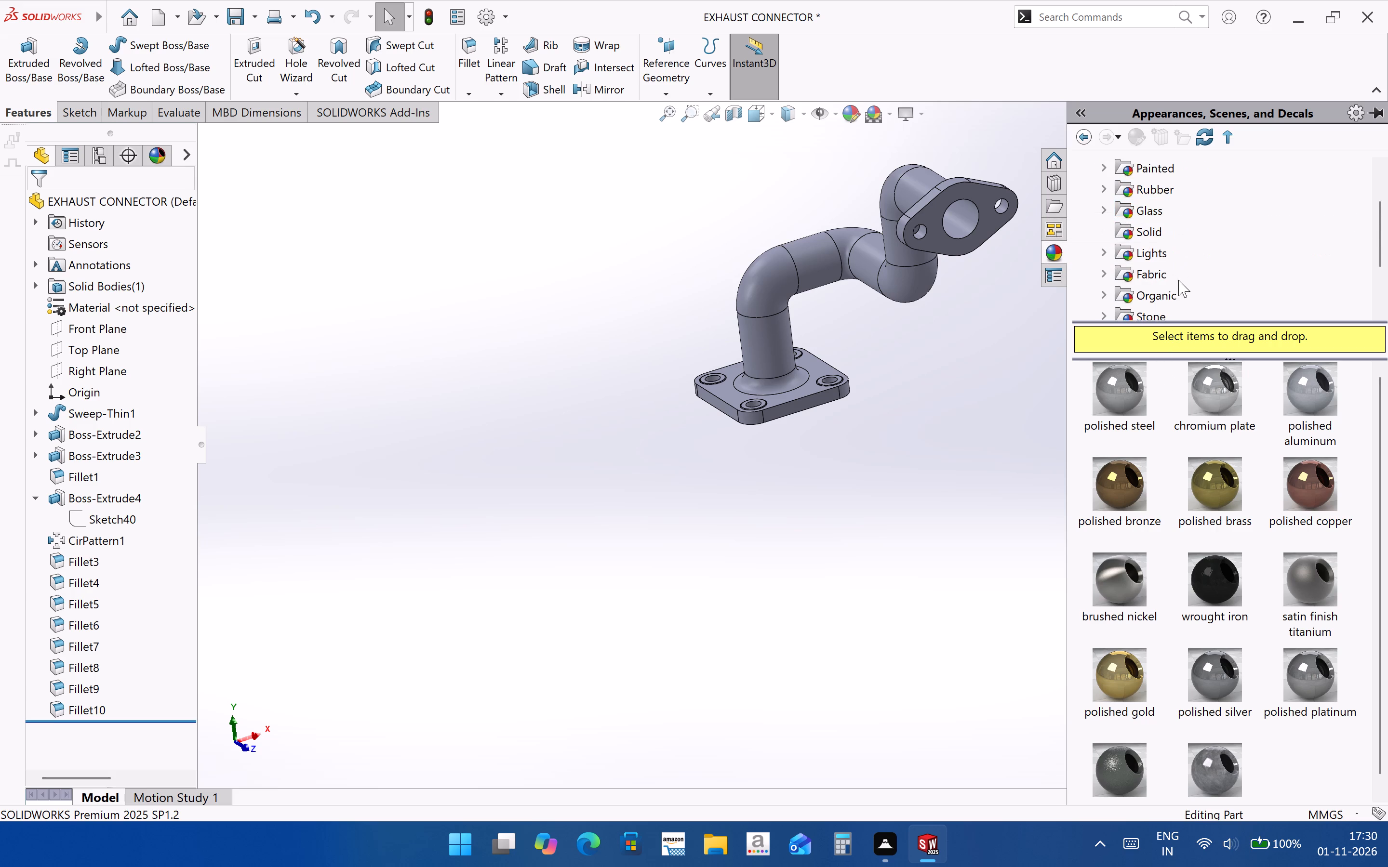
pyautogui.scroll(-1, 1178, 280)
pyautogui.scroll(2, 1164, 259)
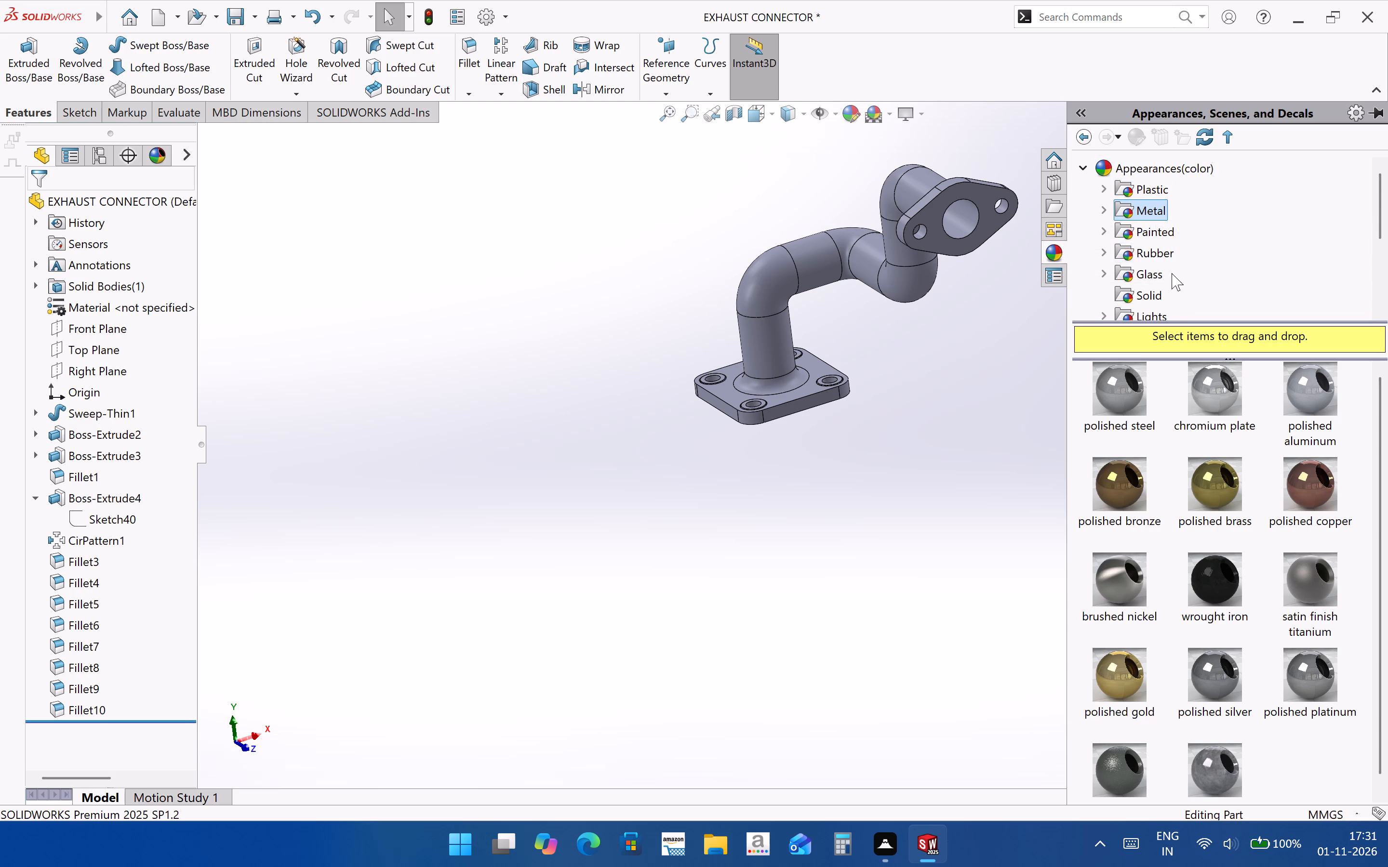
pyautogui.click(1108, 210)
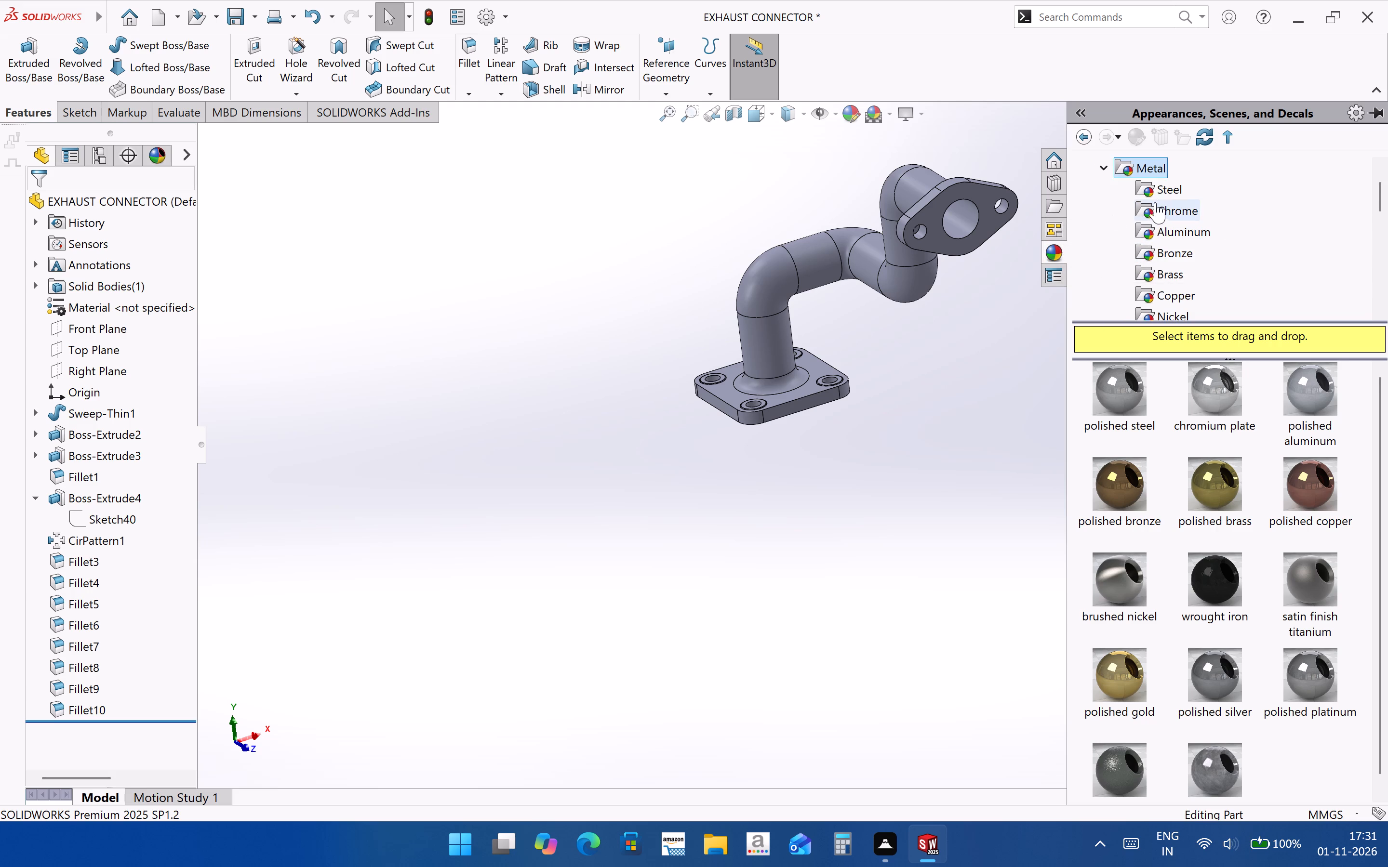
pyautogui.click(1158, 192)
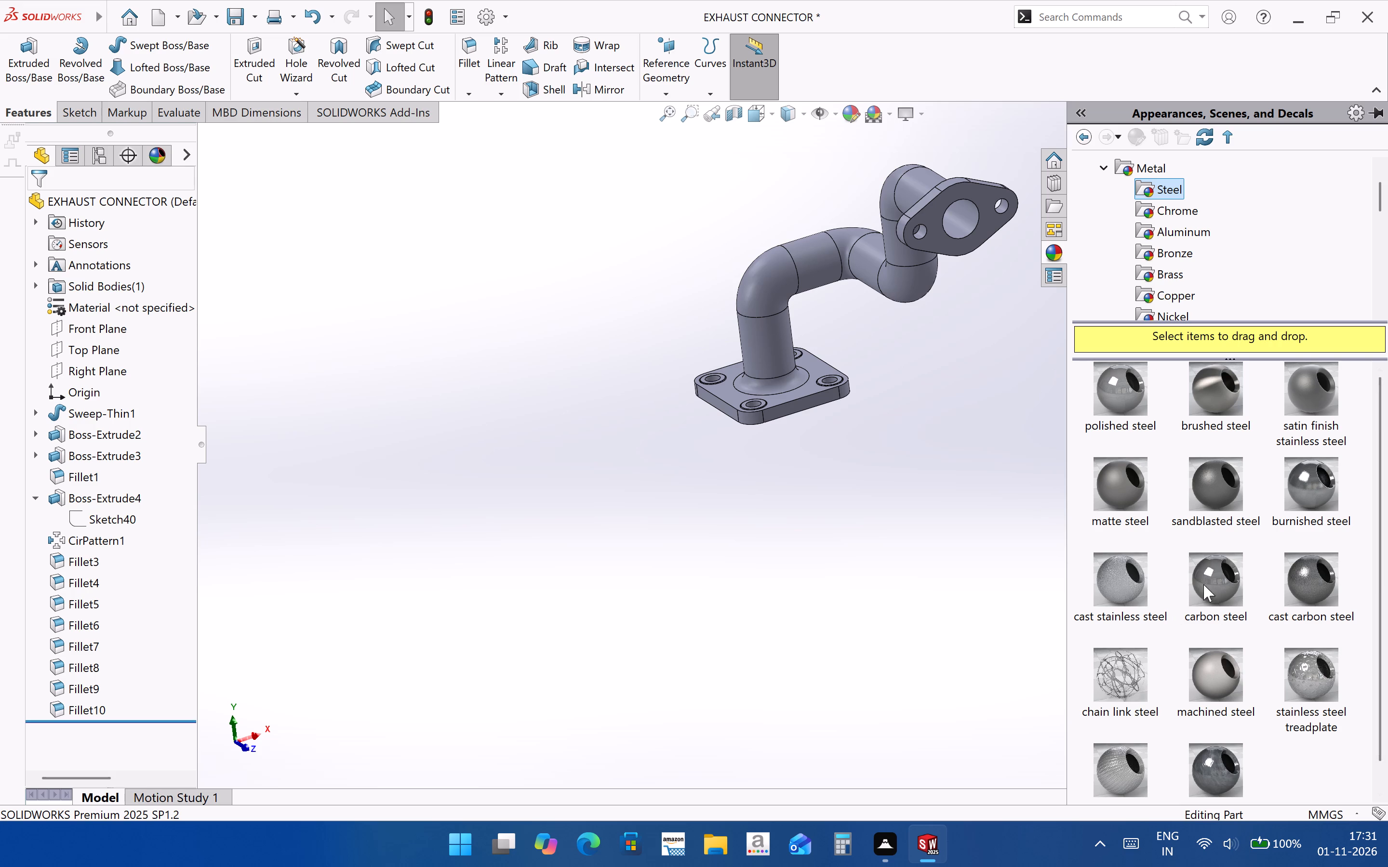
pyautogui.click(1130, 498)
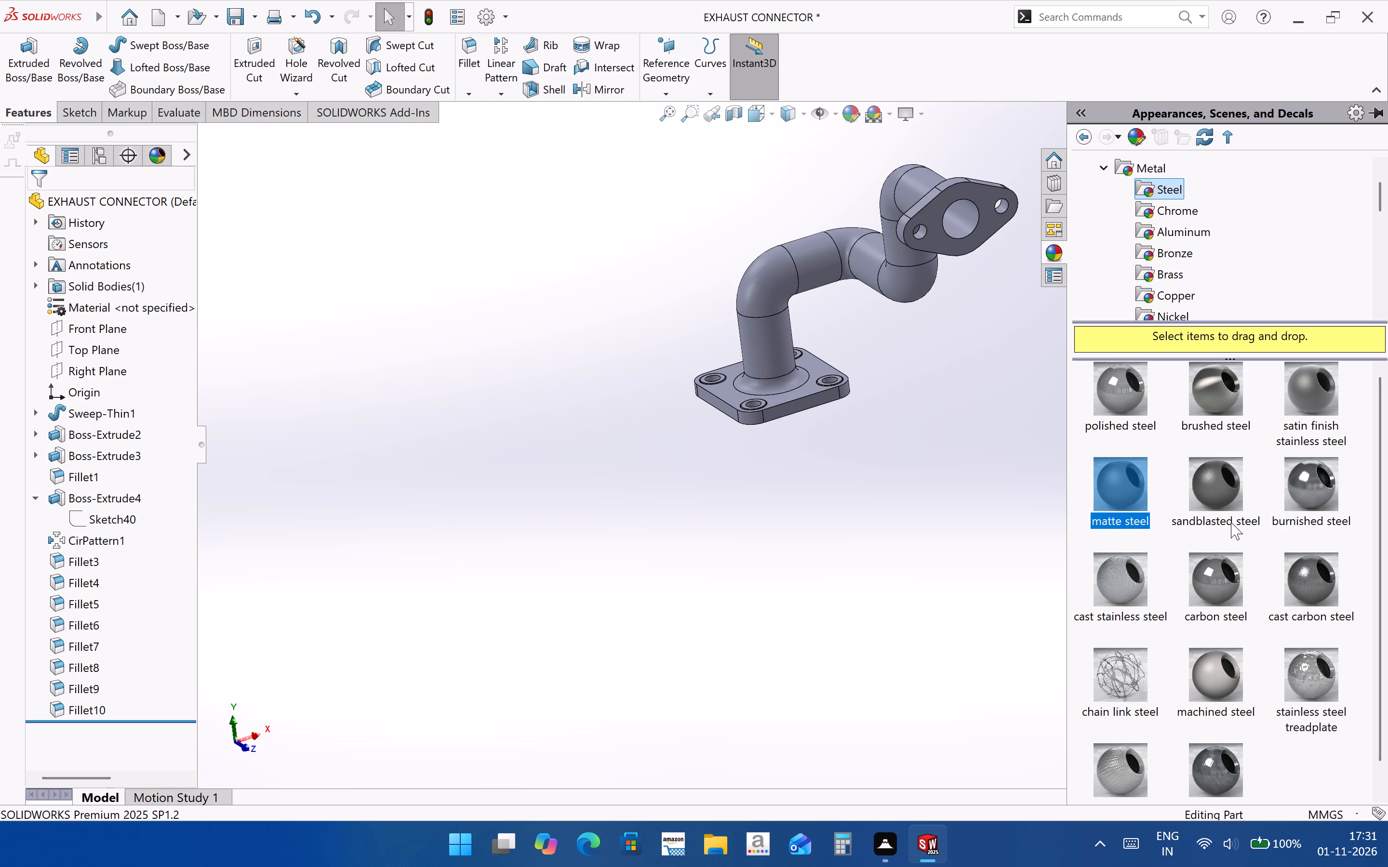
pyautogui.doubleClick(1130, 483)
pyautogui.click(811, 508)
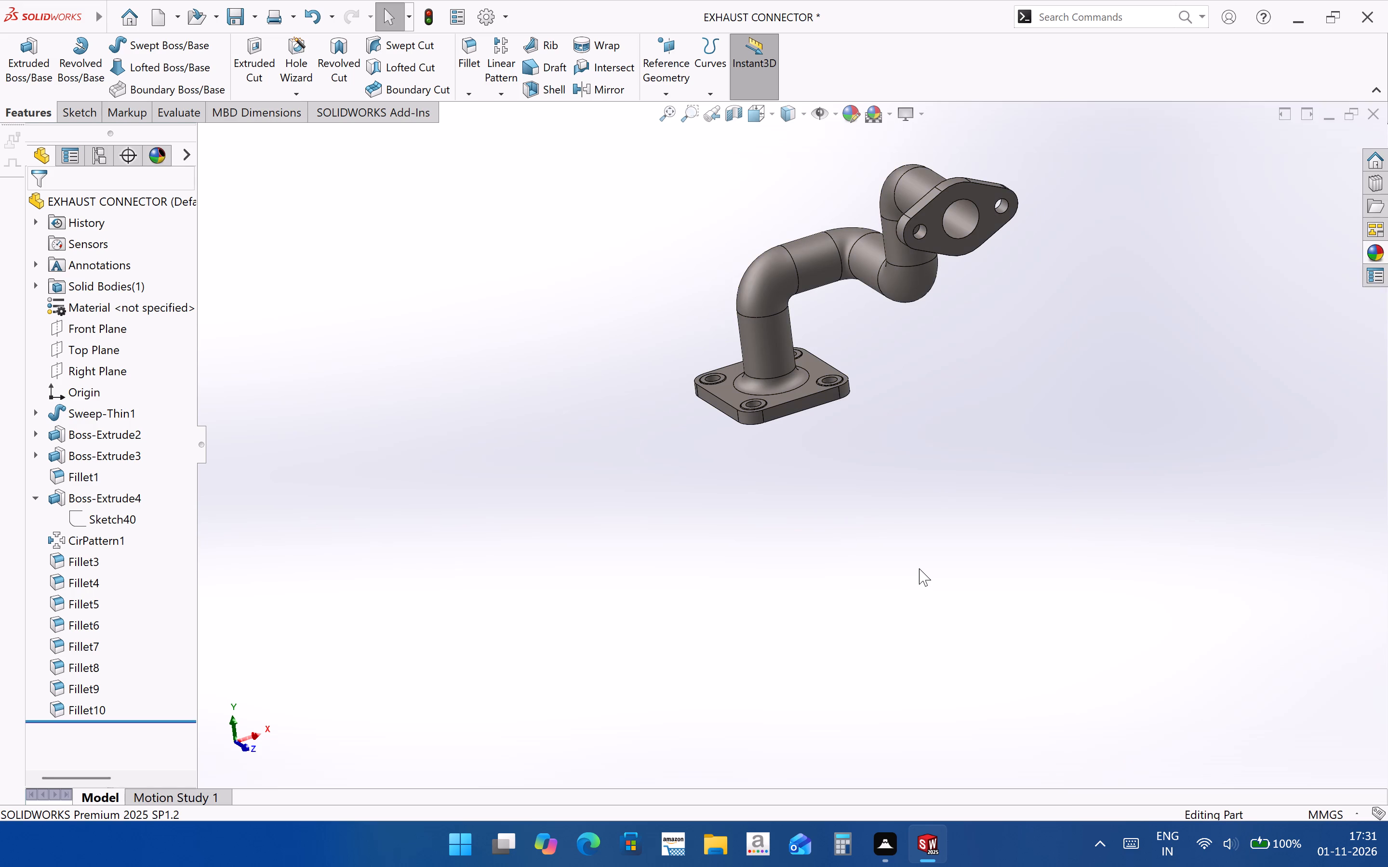
# Examine the matte steel exhaust connector from several angles, including both flanges and the pipe bends.
pyautogui.moveTo(921, 438); pyautogui.dragTo(956, 444, button='middle')
pyautogui.scroll(-3, 781, 89)
pyautogui.scroll(-2, 858, 270)
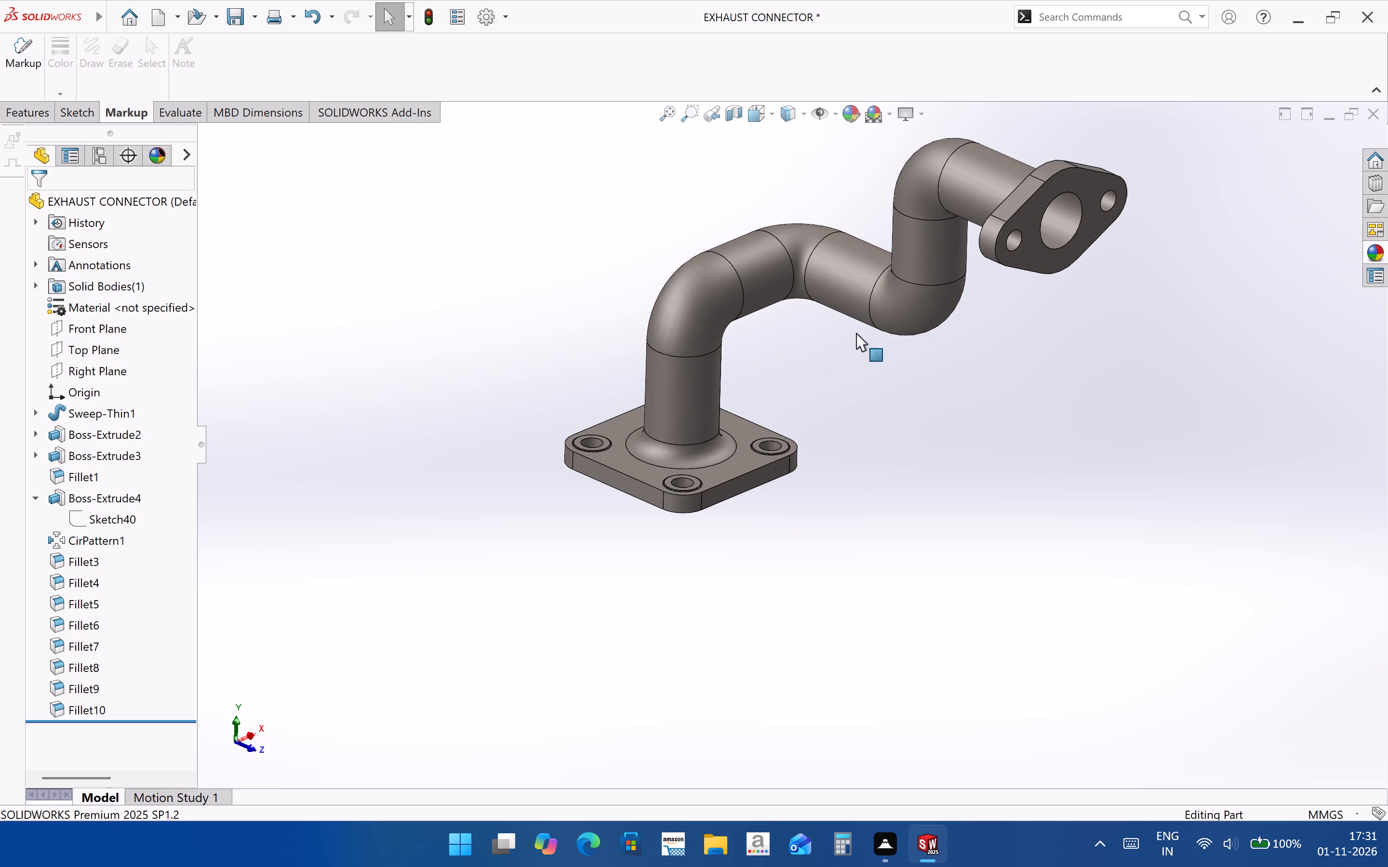
pyautogui.moveTo(868, 418); pyautogui.dragTo(860, 376, button='middle')
pyautogui.scroll(1, 873, 437)
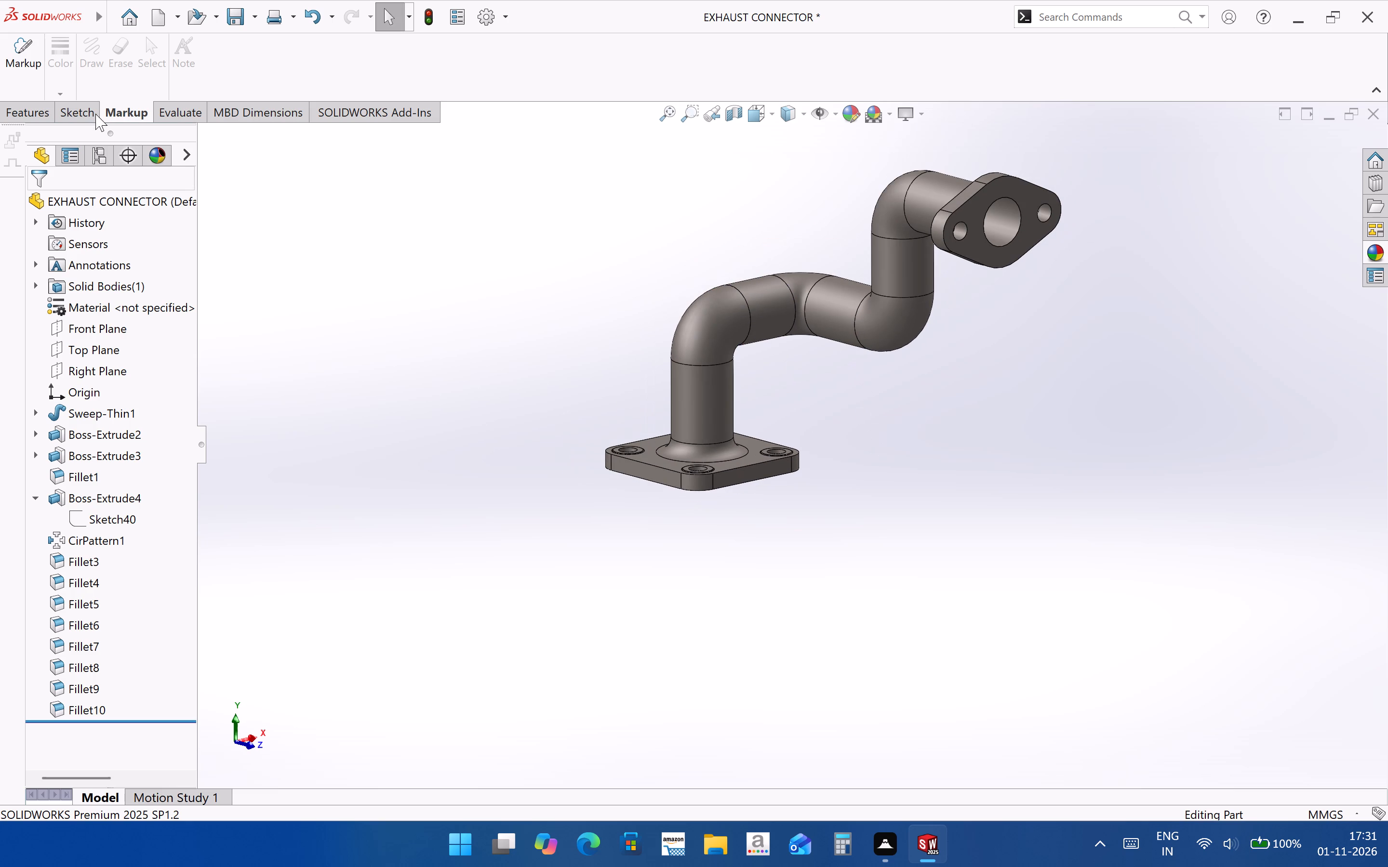
pyautogui.click(95, 114)
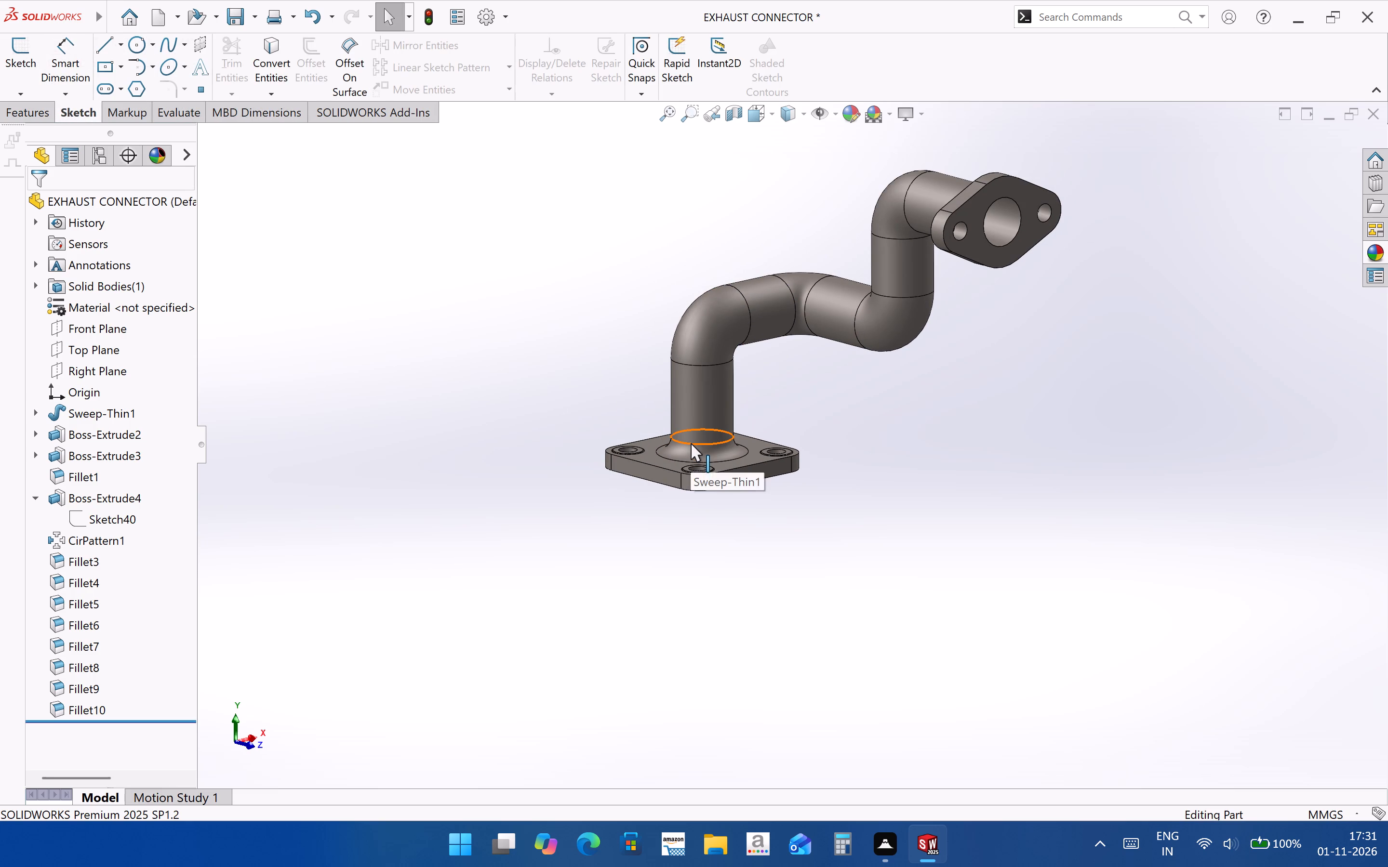
pyautogui.moveTo(691, 443); pyautogui.dragTo(693, 437, button='middle')
pyautogui.scroll(-2, 742, 273)
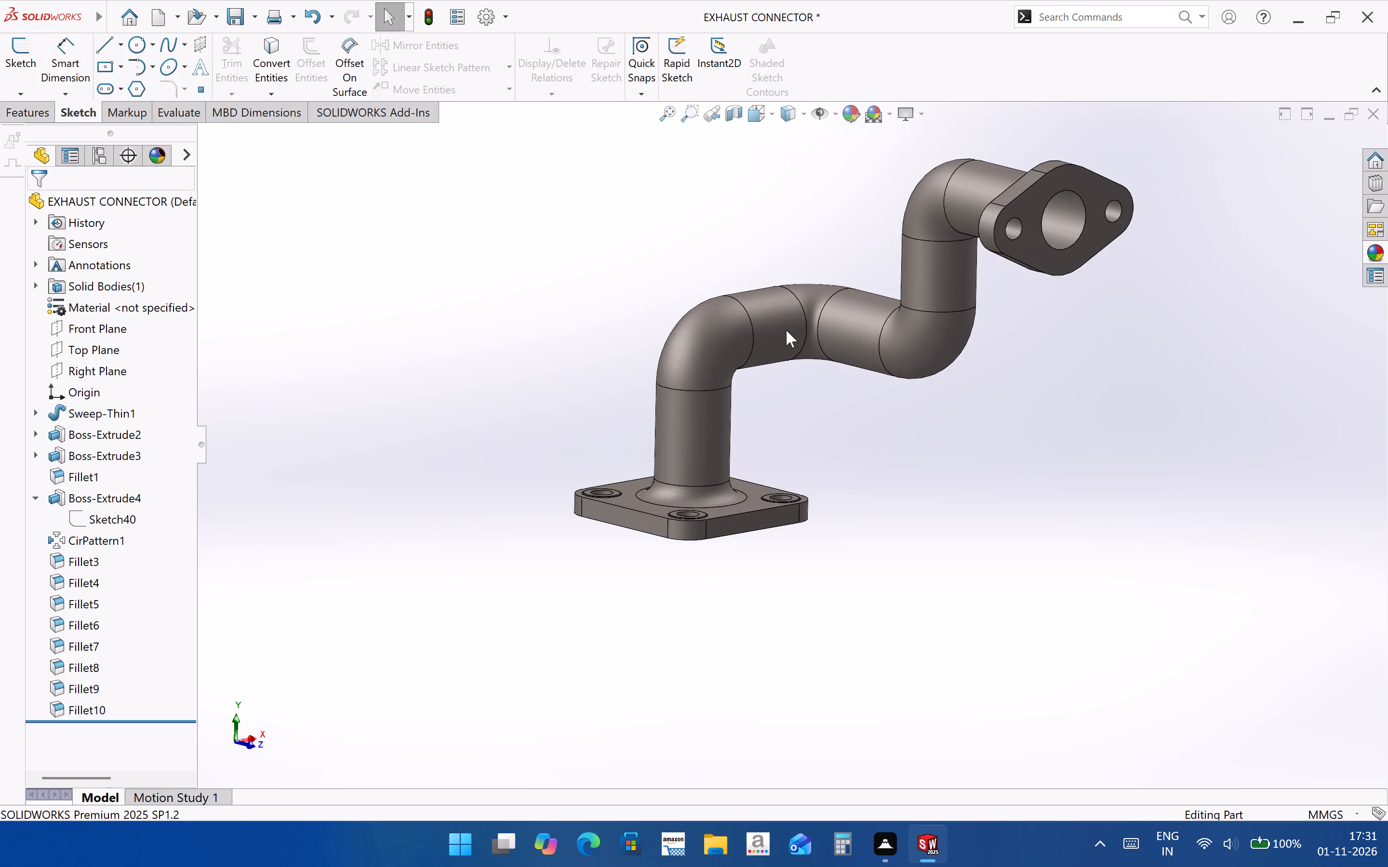
pyautogui.moveTo(794, 334); pyautogui.dragTo(819, 395, button='middle')
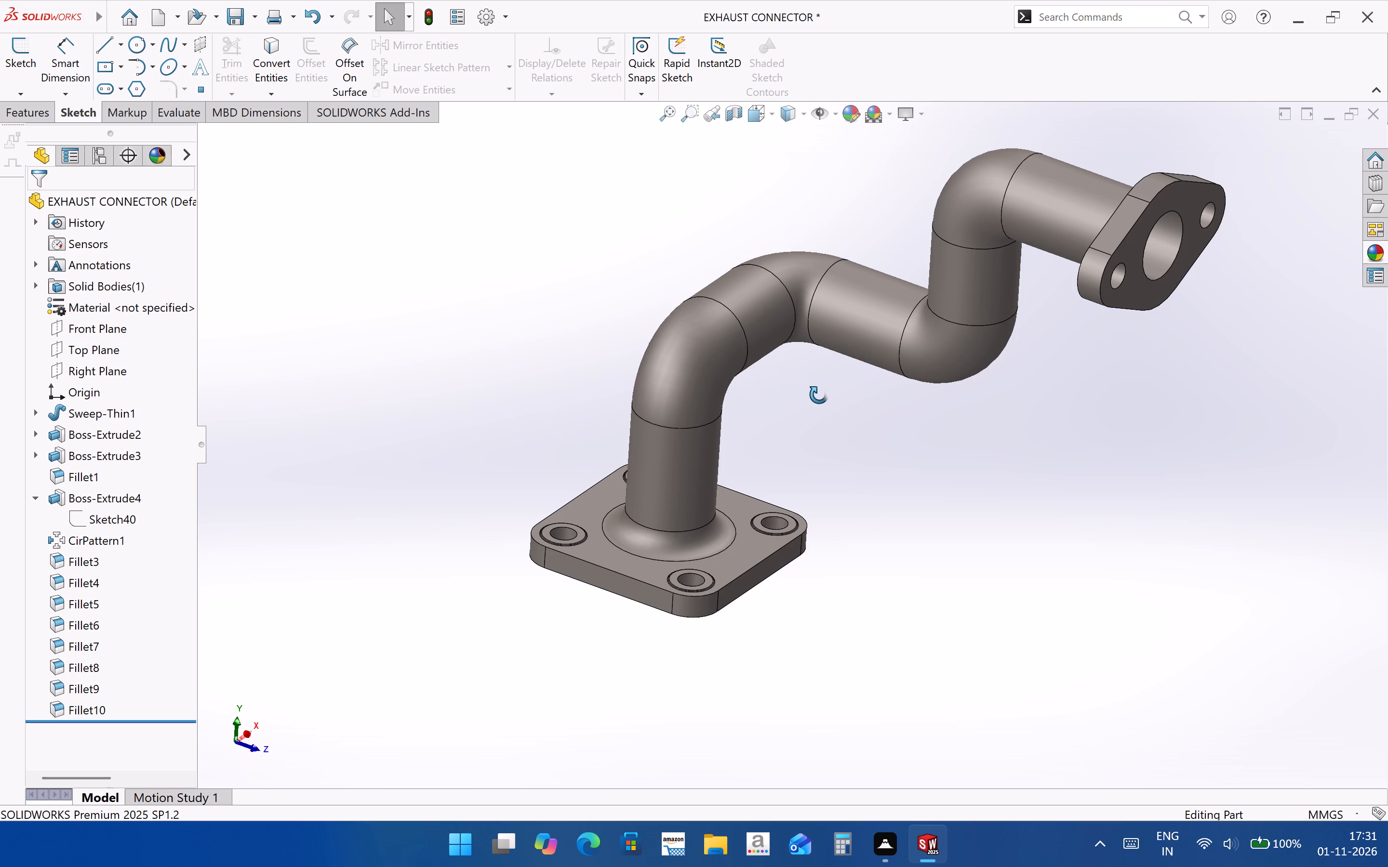
pyautogui.moveTo(819, 395); pyautogui.dragTo(818, 395, button='middle')
pyautogui.scroll(-2, 718, 418)
pyautogui.scroll(2, 733, 457)
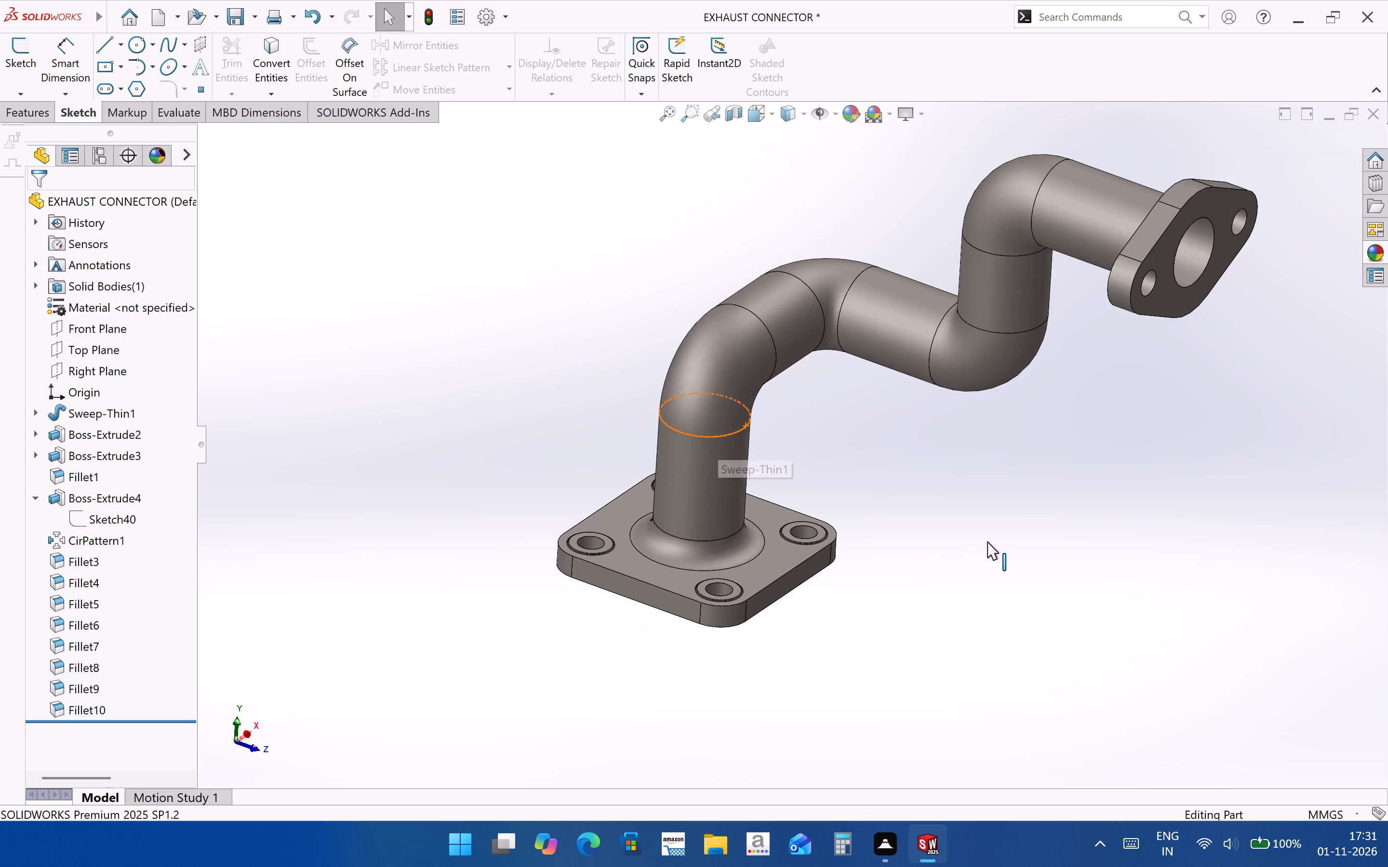
# Select the circular pattern of the ring pads in the feature tree and open its name for editing.
pyautogui.click(41, 505)
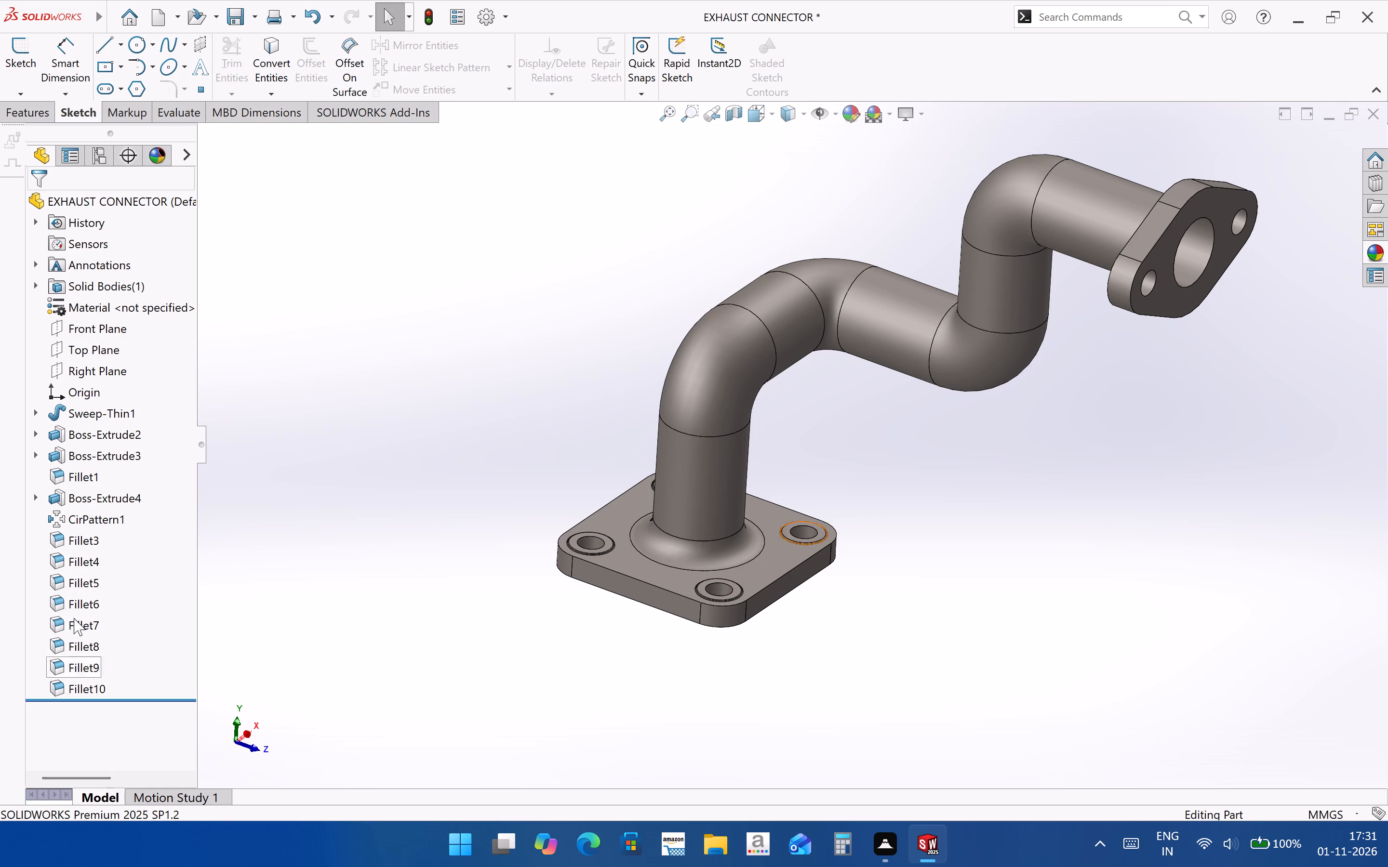
pyautogui.click(87, 511)
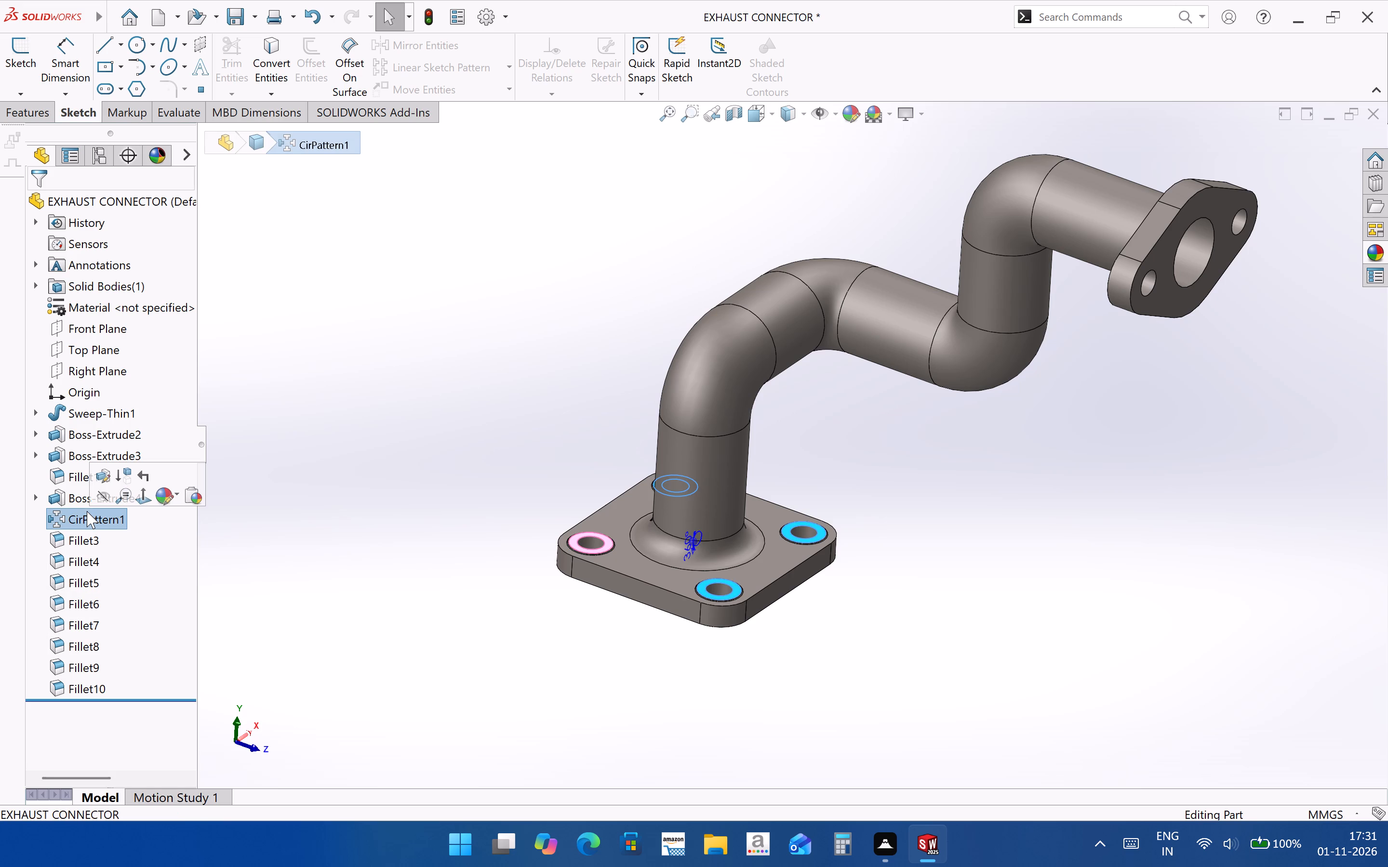
pyautogui.click(96, 523)
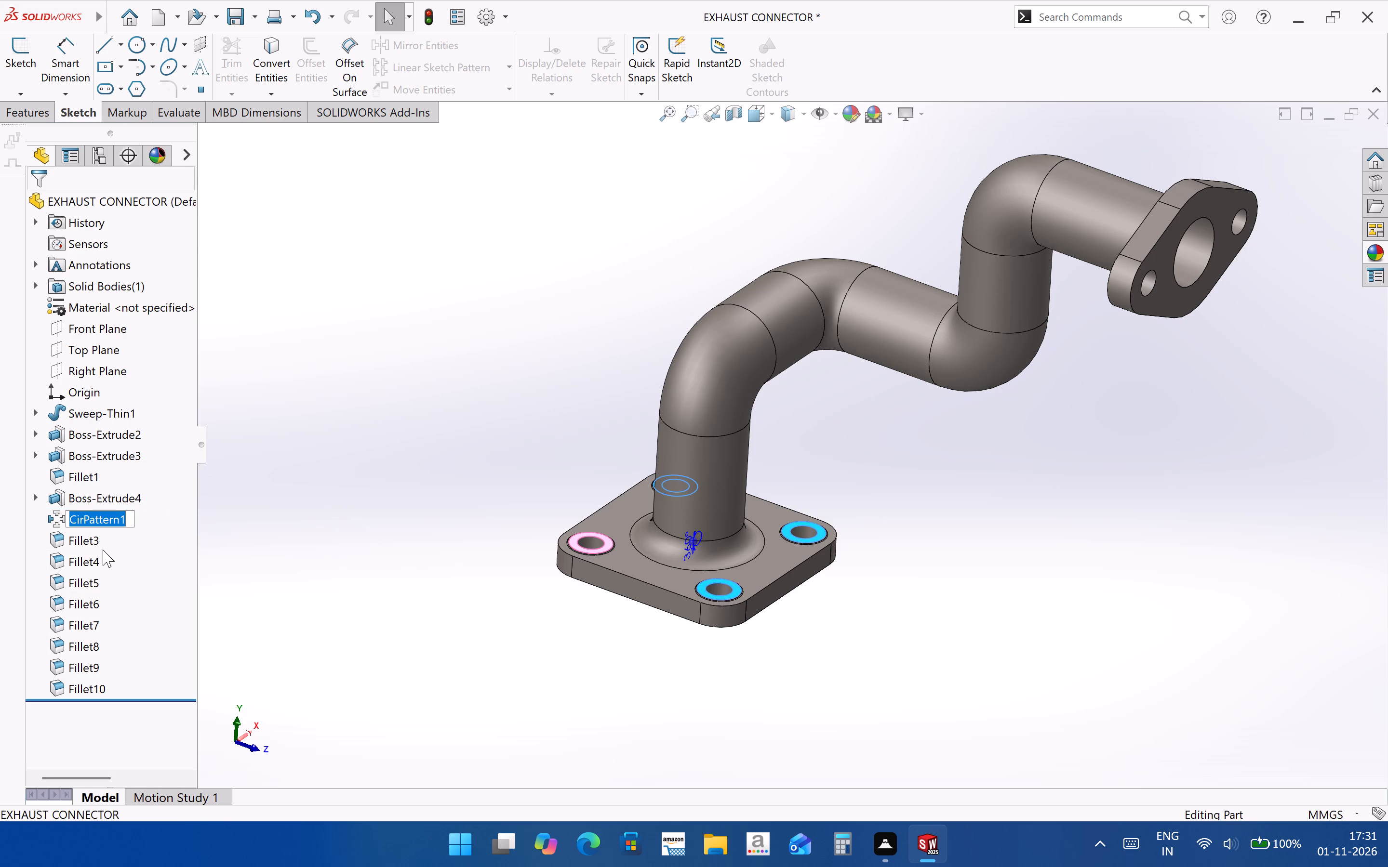
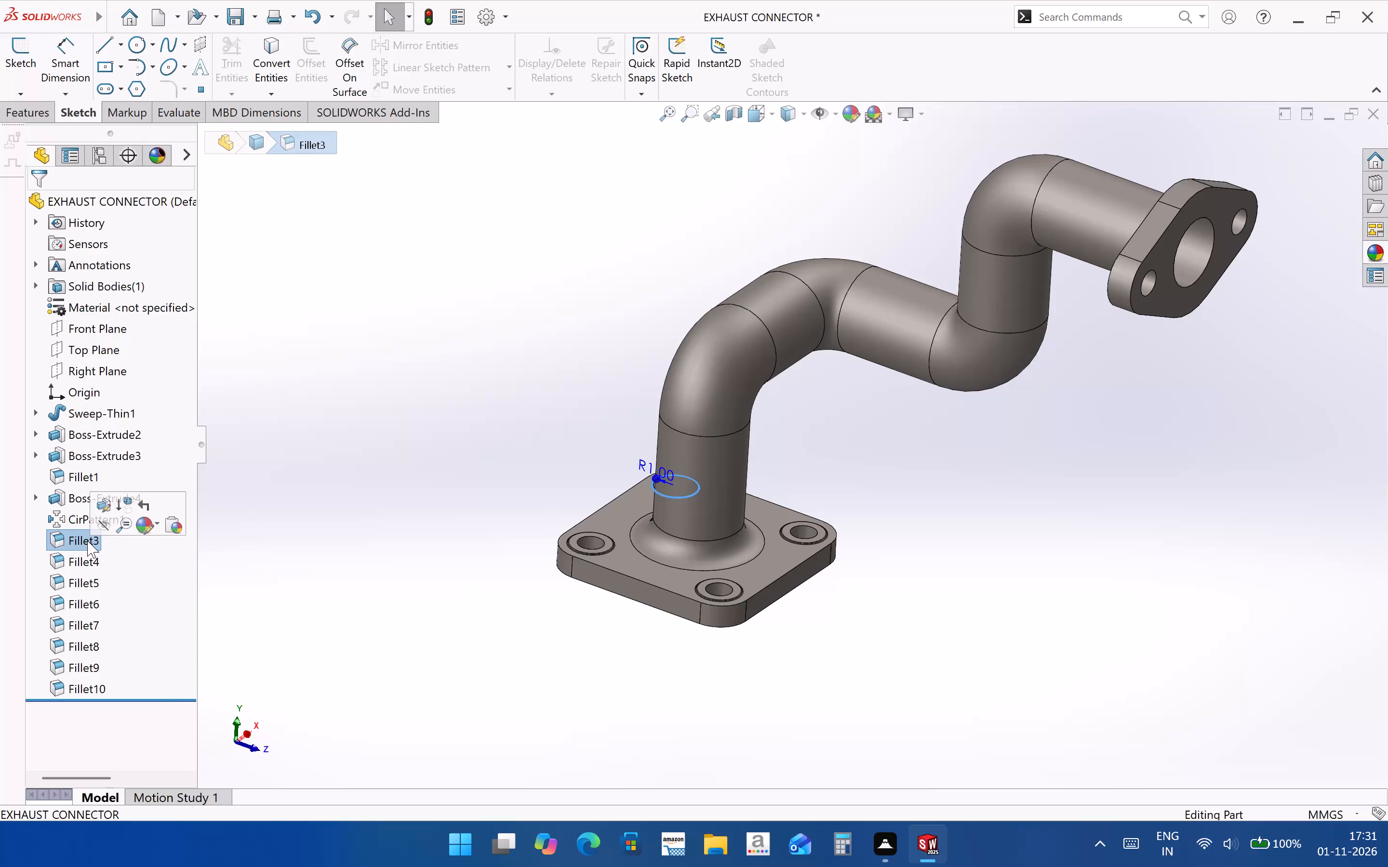
# Delete the Fillet3 feature from the ring pads together with its dependent Fillet4.
pyautogui.rightClick(86, 539)
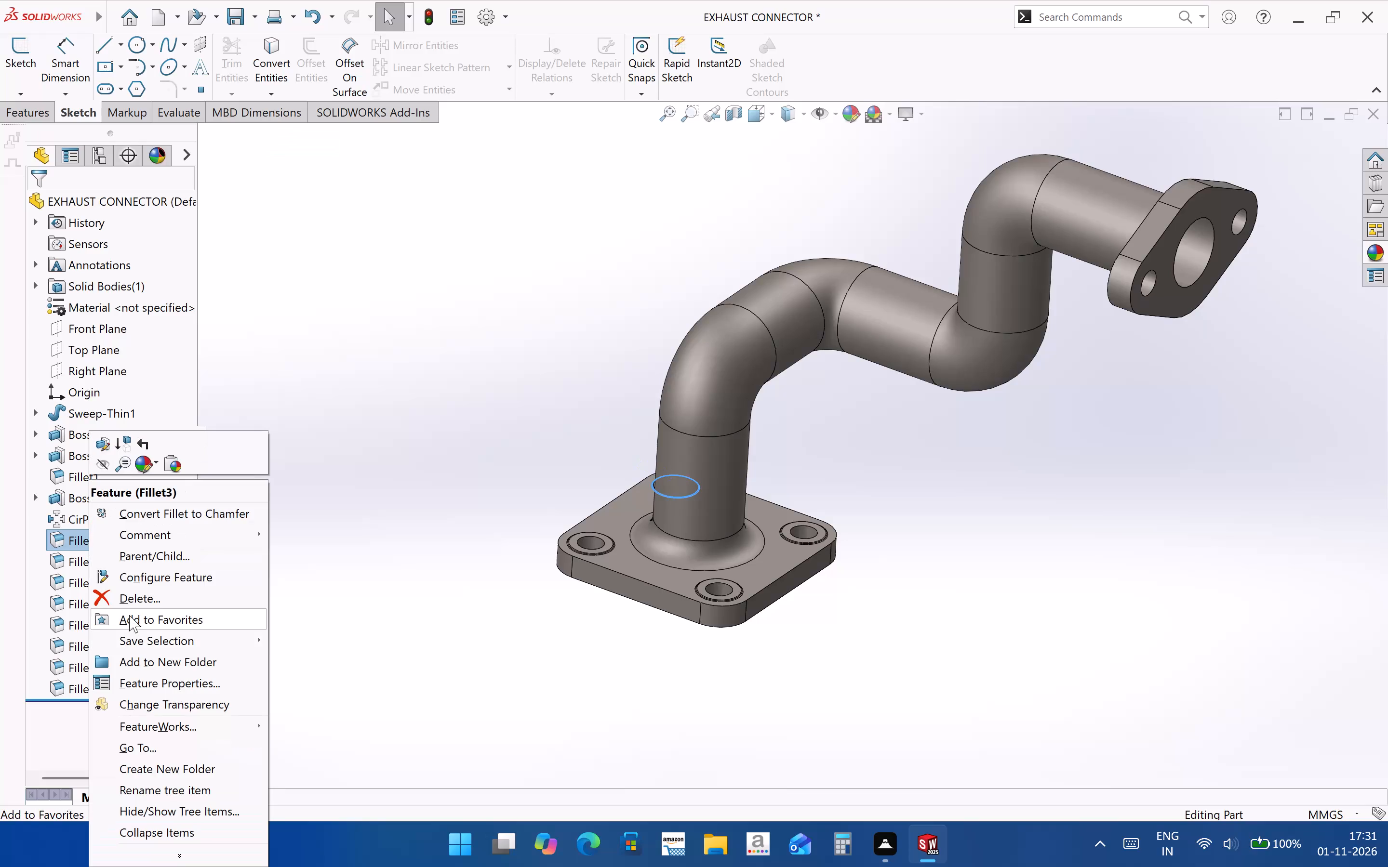
pyautogui.click(130, 609)
pyautogui.rightClick(79, 564)
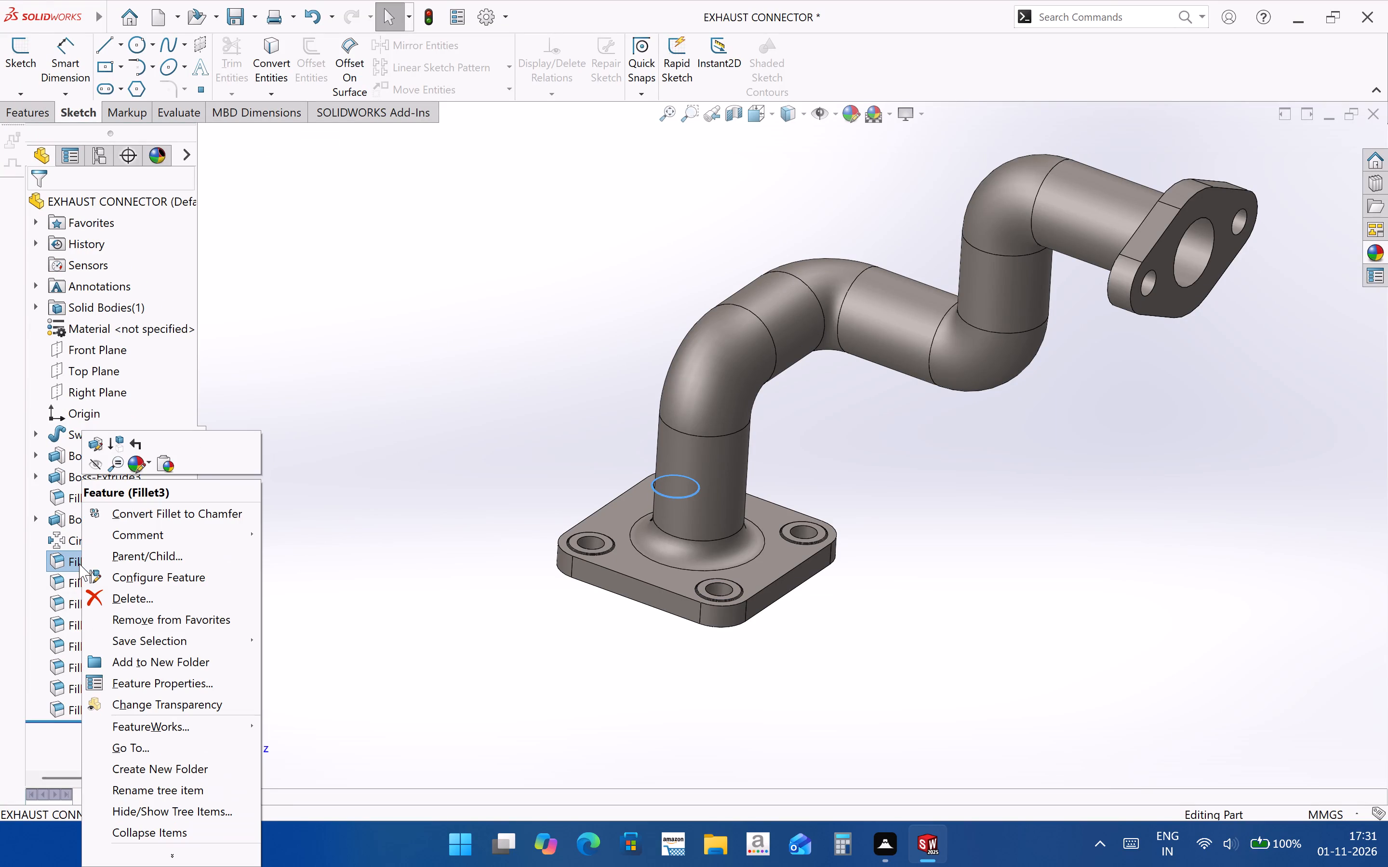
pyautogui.click(102, 588)
pyautogui.click(839, 310)
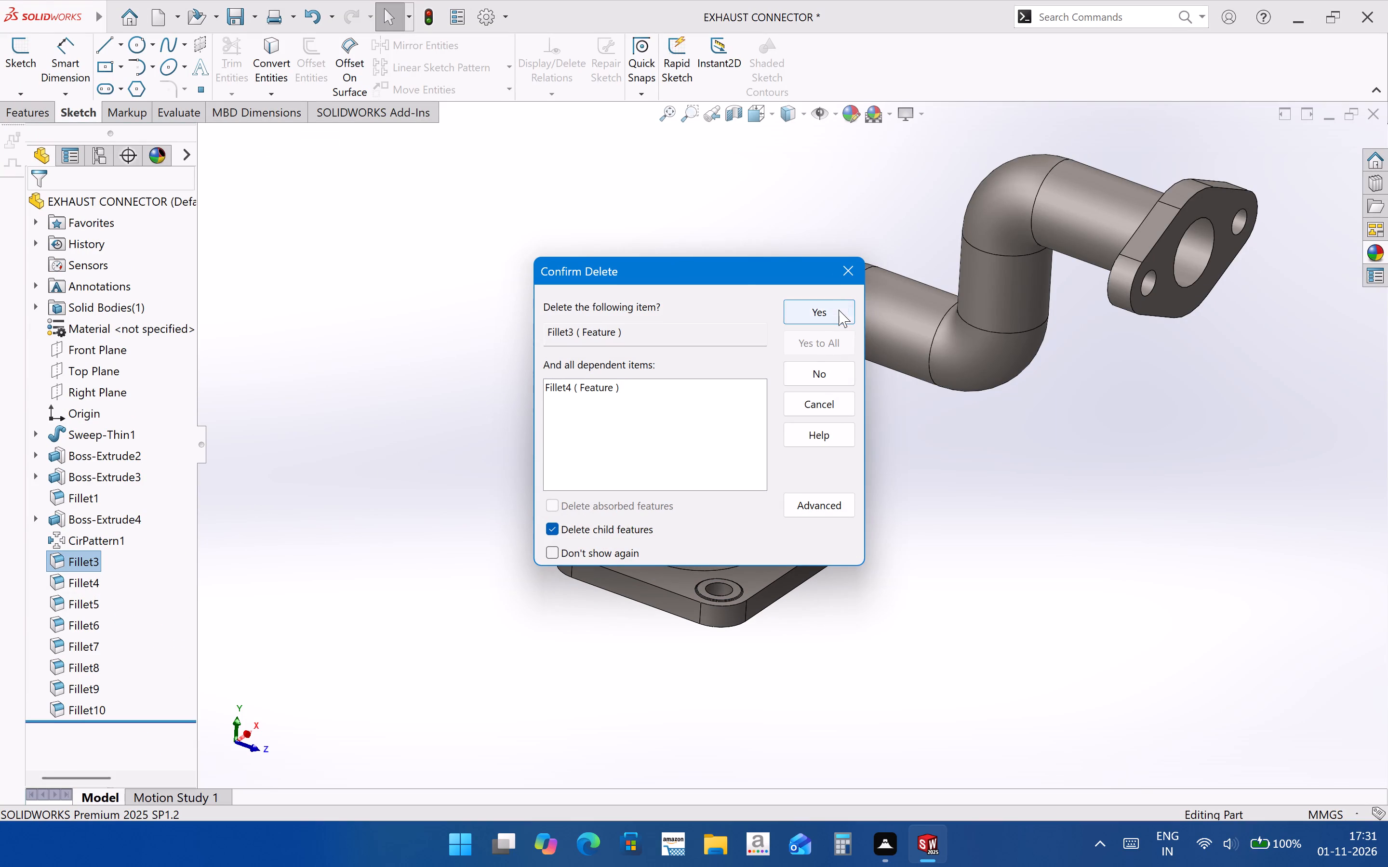
# Delete the remaining ring pad fillets, Fillet5 through Fillet10.
pyautogui.click(88, 542)
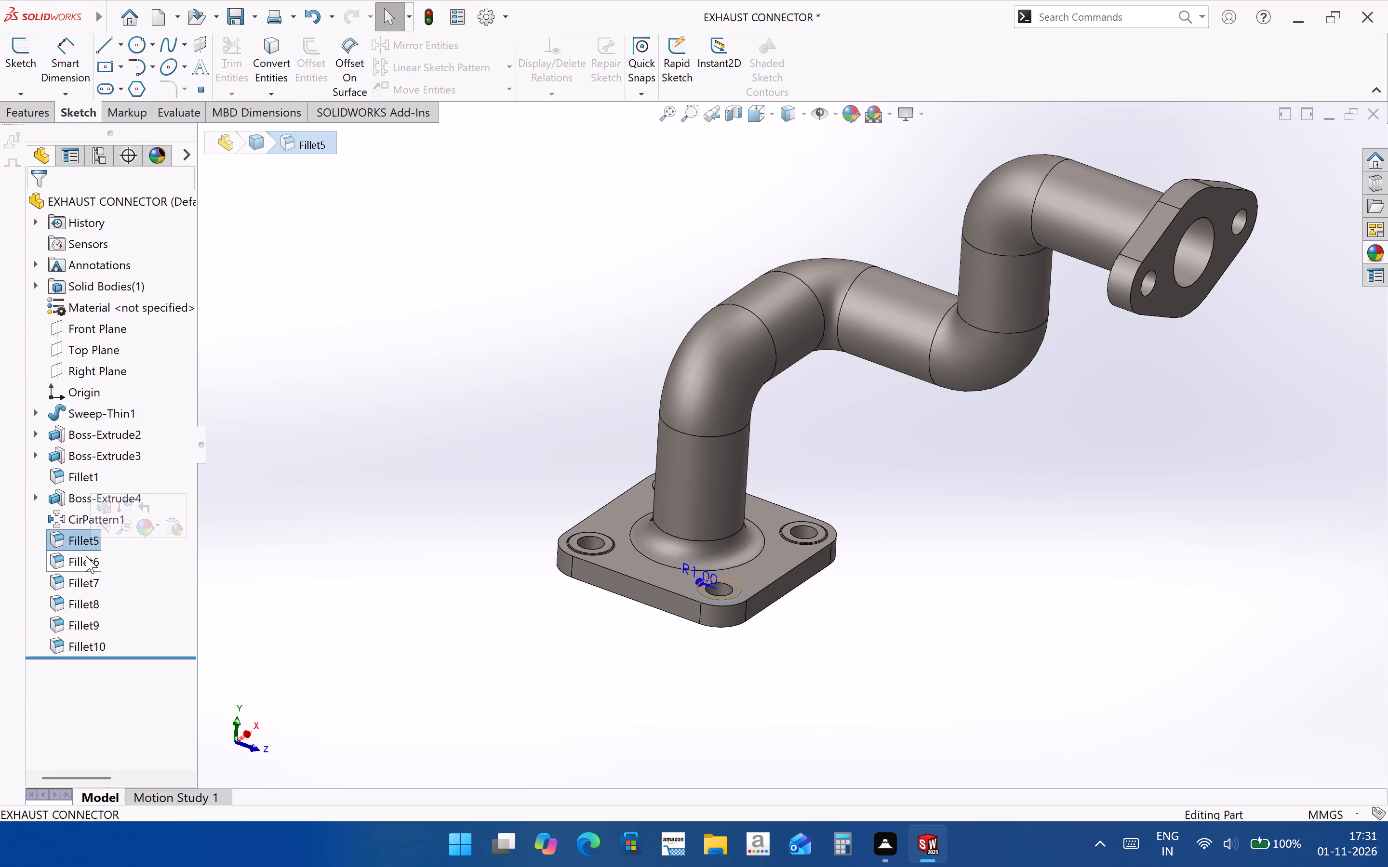
pyautogui.keyDown('ctrl'); pyautogui.click(86, 556); pyautogui.keyUp('ctrl')
pyautogui.keyDown('ctrl'); pyautogui.click(86, 585); pyautogui.keyUp('ctrl')
pyautogui.keyDown('ctrl'); pyautogui.click(85, 602); pyautogui.keyUp('ctrl')
pyautogui.keyDown('ctrl'); pyautogui.click(91, 619); pyautogui.keyUp('ctrl')
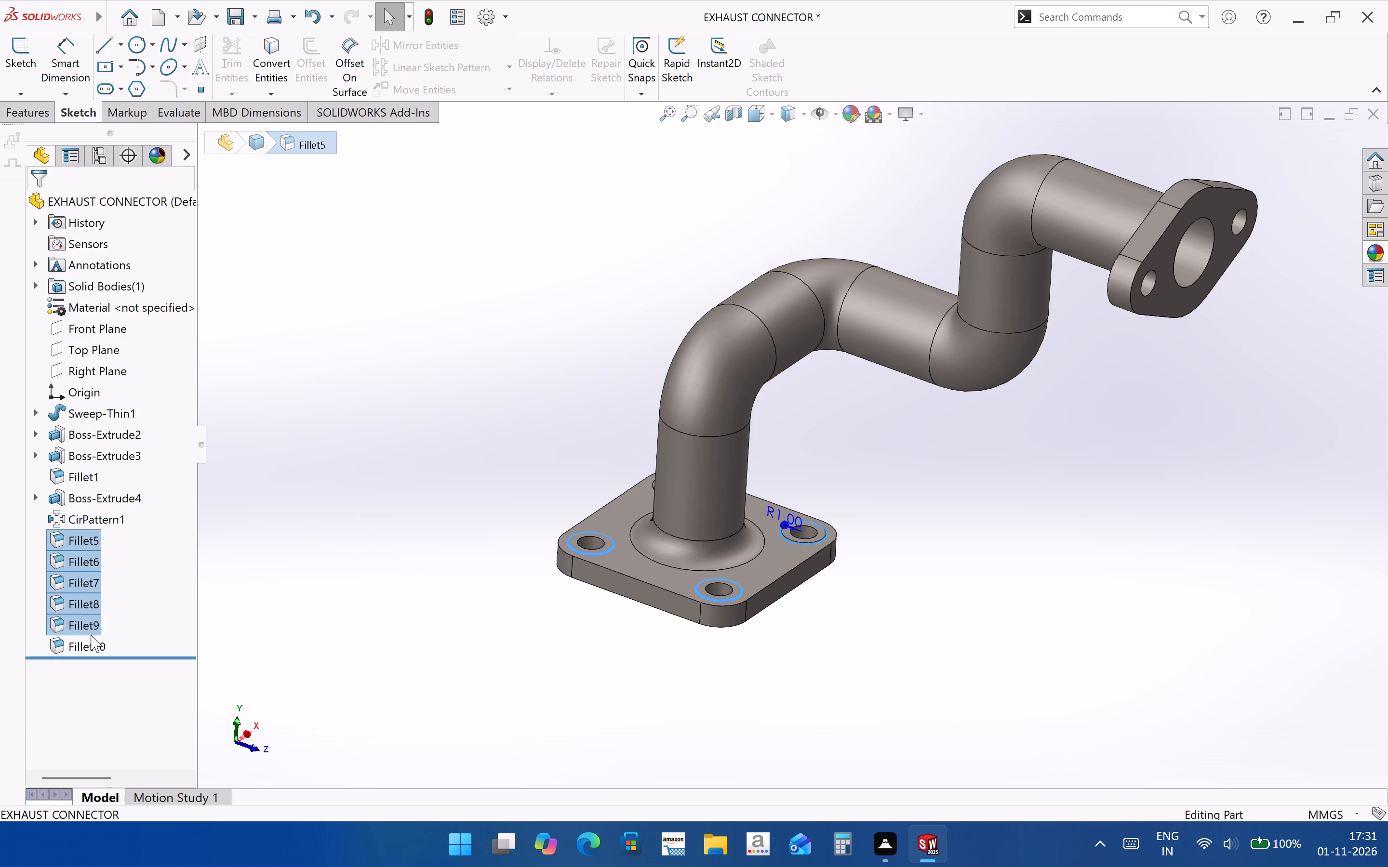
pyautogui.keyDown('ctrl'); pyautogui.click(90, 647); pyautogui.keyUp('ctrl')
pyautogui.rightClick(88, 643)
pyautogui.click(146, 578)
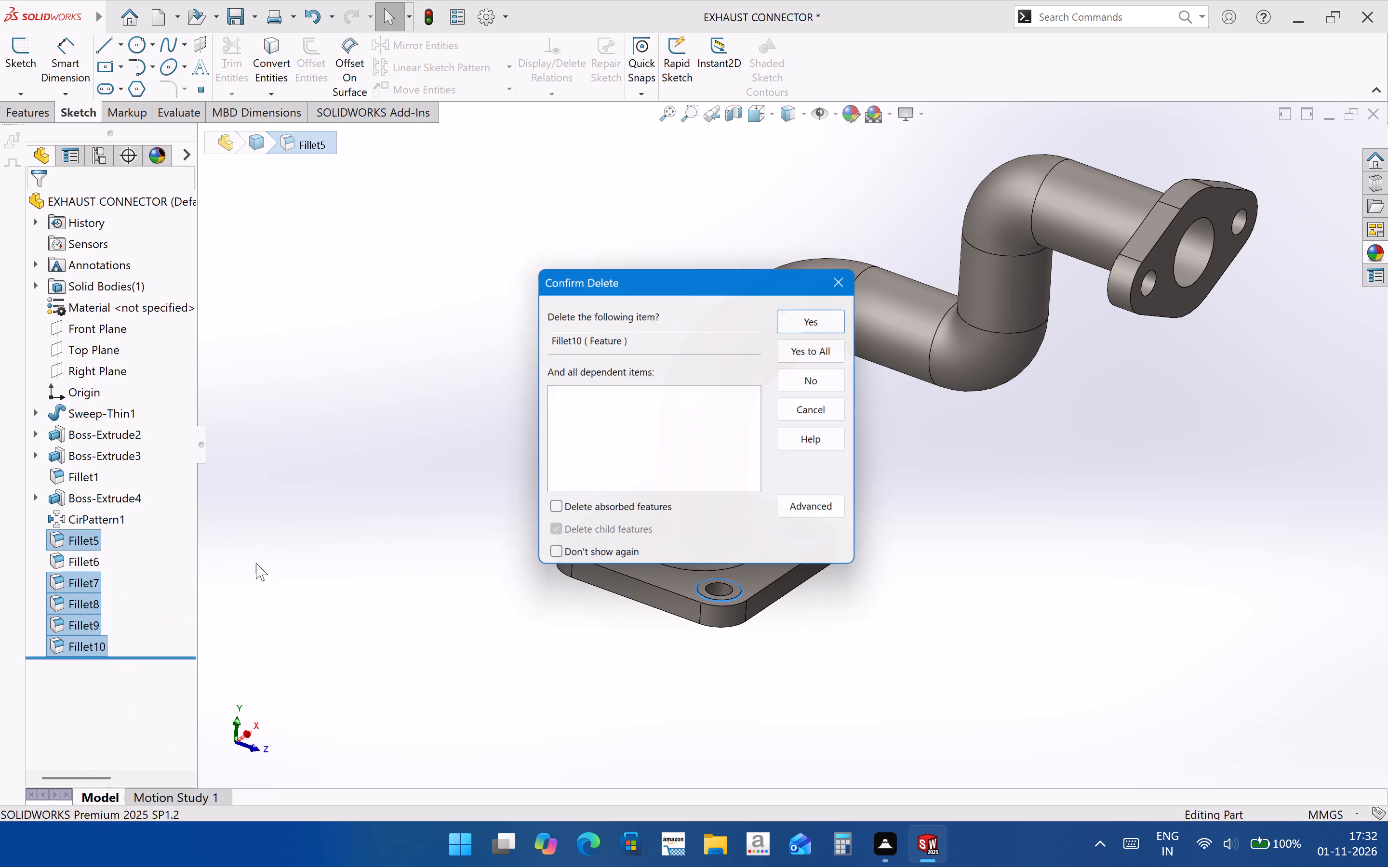
pyautogui.click(835, 316)
pyautogui.tripleClick(830, 306)
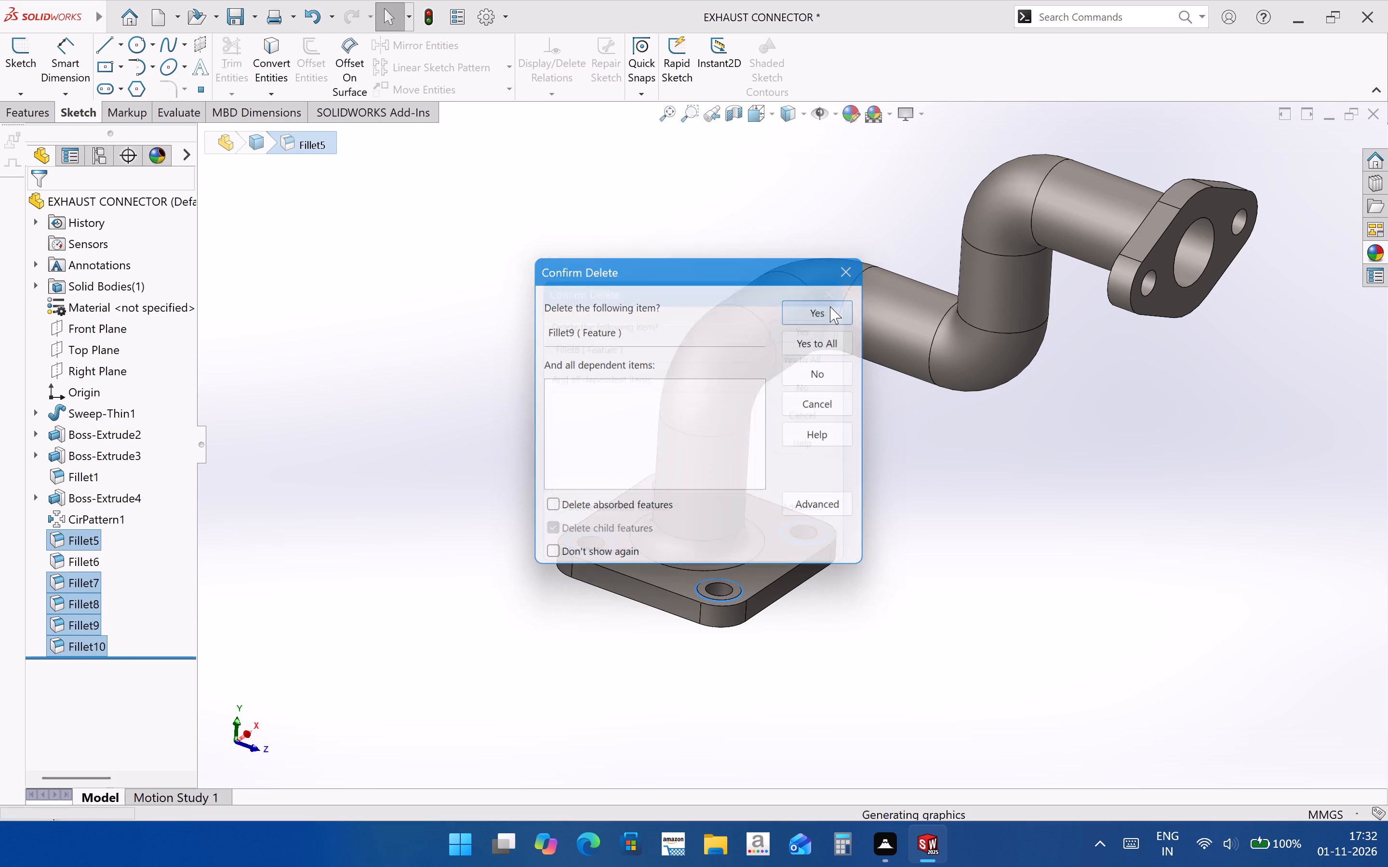
pyautogui.doubleClick(830, 306)
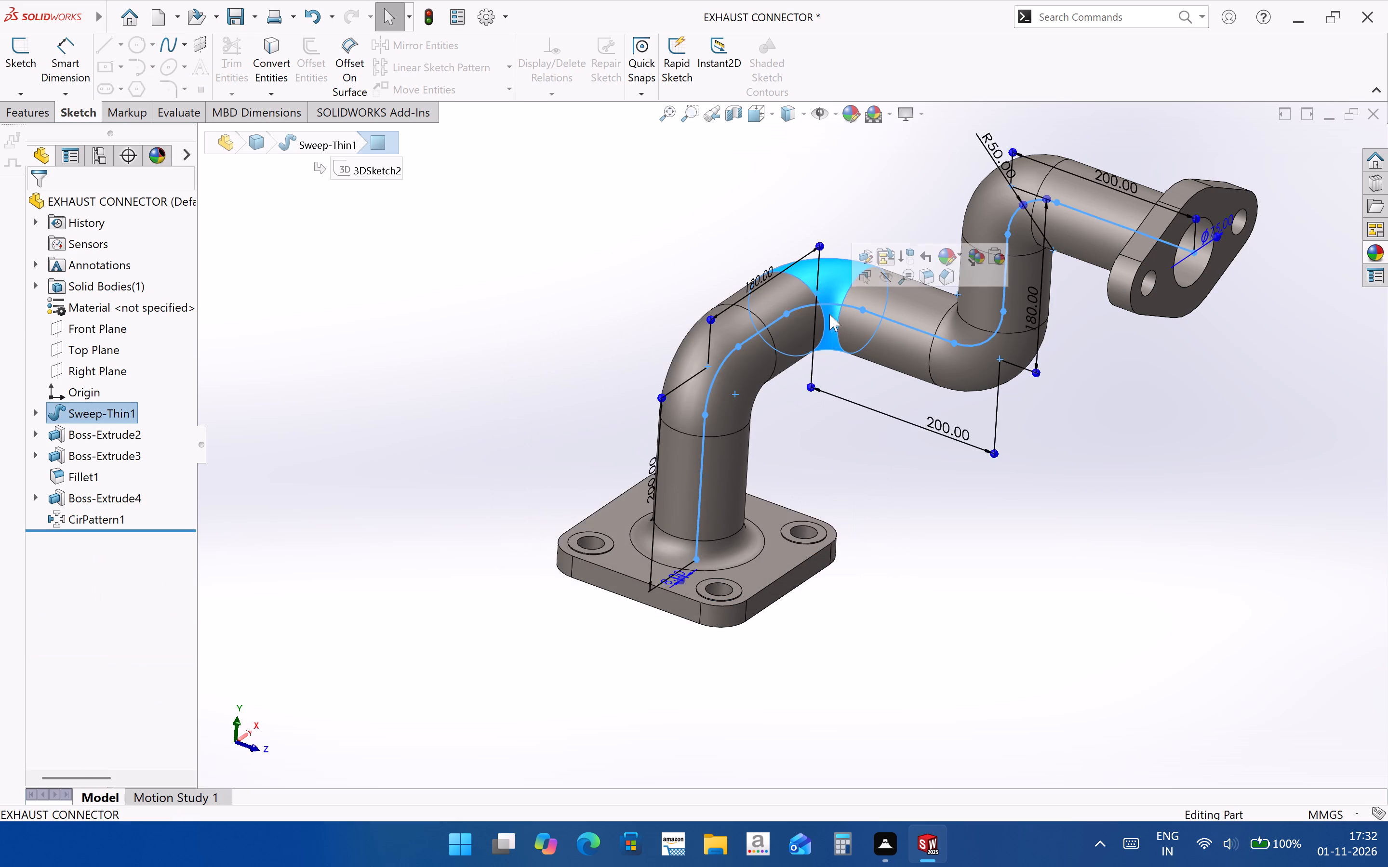
pyautogui.click(886, 592)
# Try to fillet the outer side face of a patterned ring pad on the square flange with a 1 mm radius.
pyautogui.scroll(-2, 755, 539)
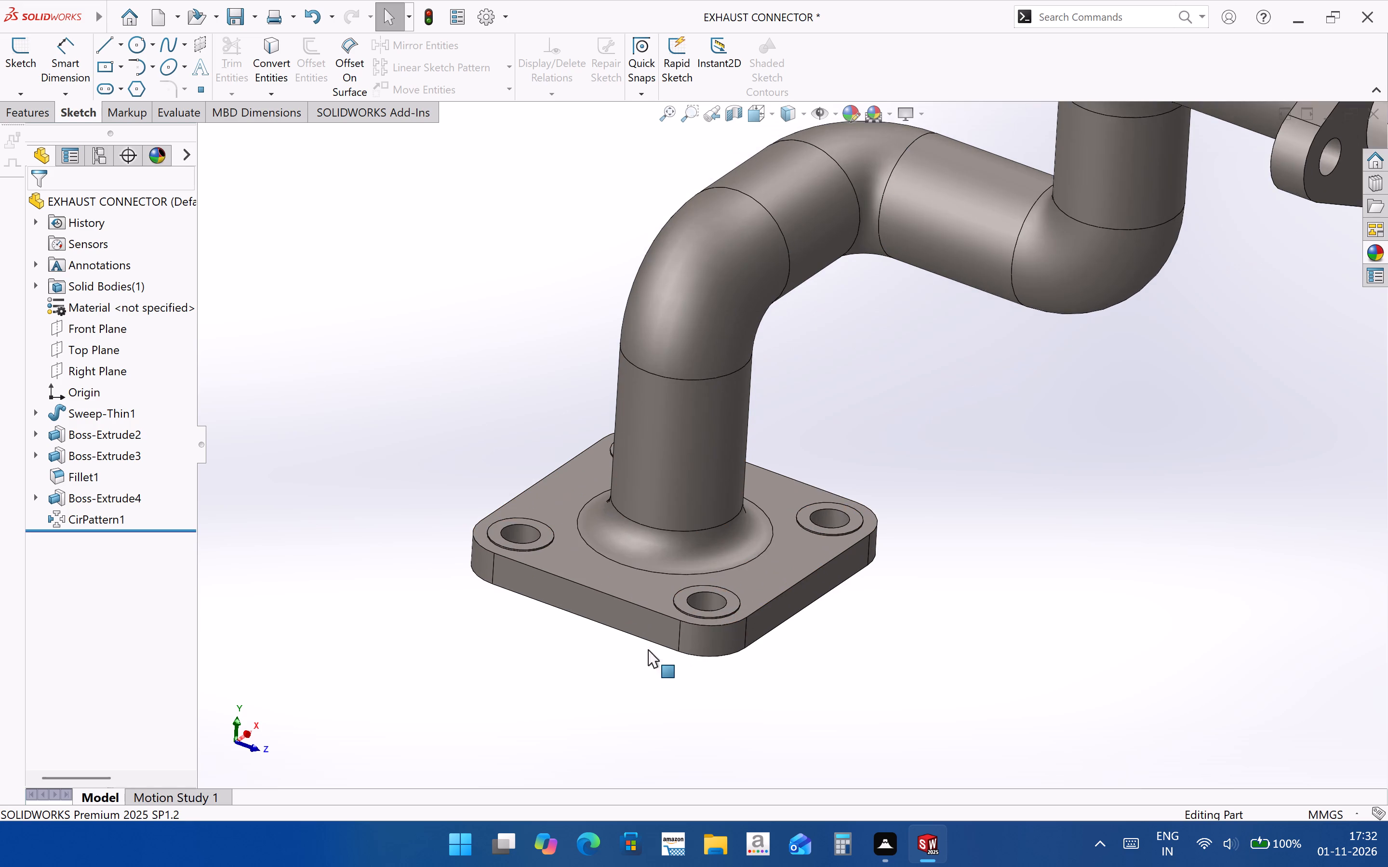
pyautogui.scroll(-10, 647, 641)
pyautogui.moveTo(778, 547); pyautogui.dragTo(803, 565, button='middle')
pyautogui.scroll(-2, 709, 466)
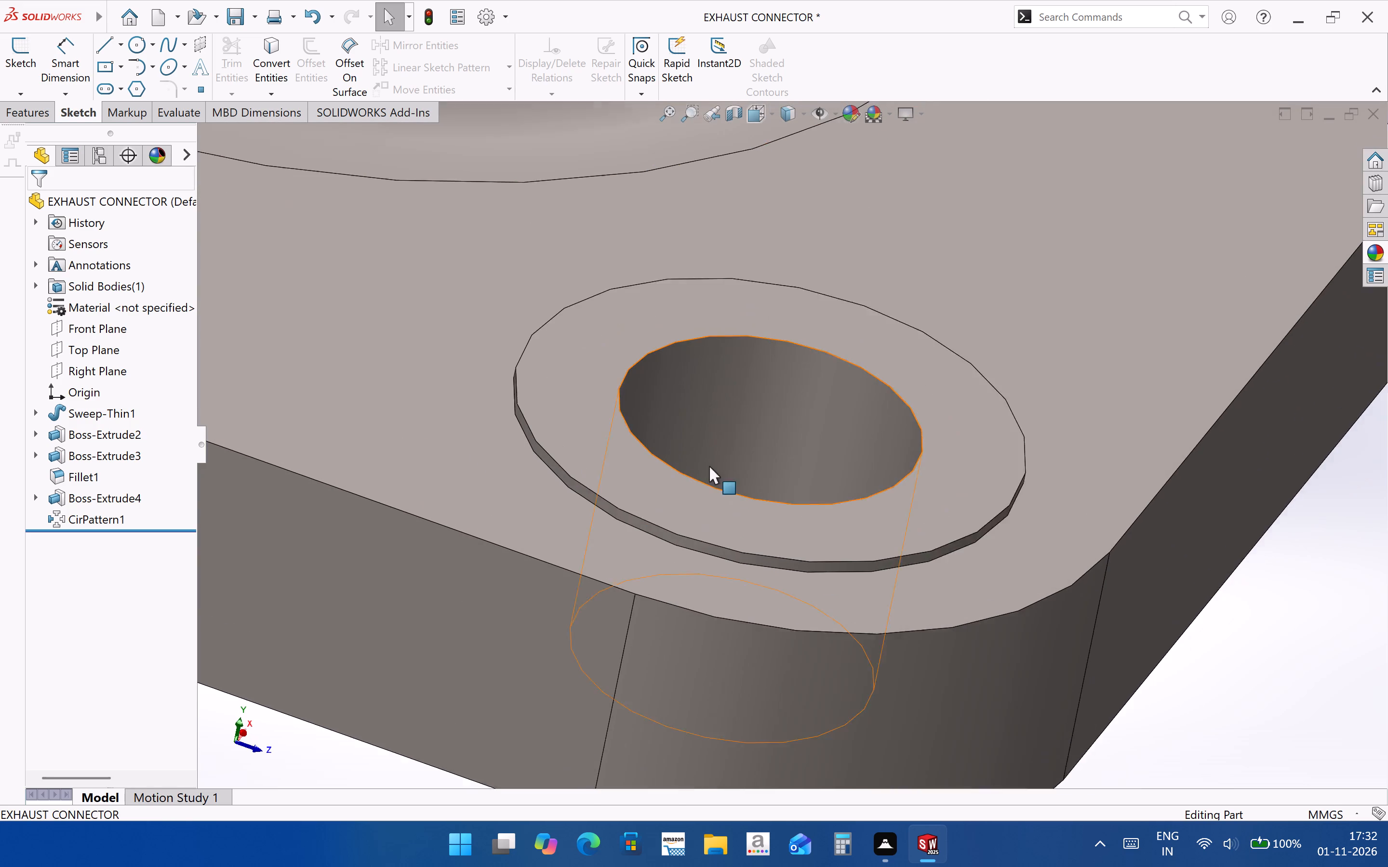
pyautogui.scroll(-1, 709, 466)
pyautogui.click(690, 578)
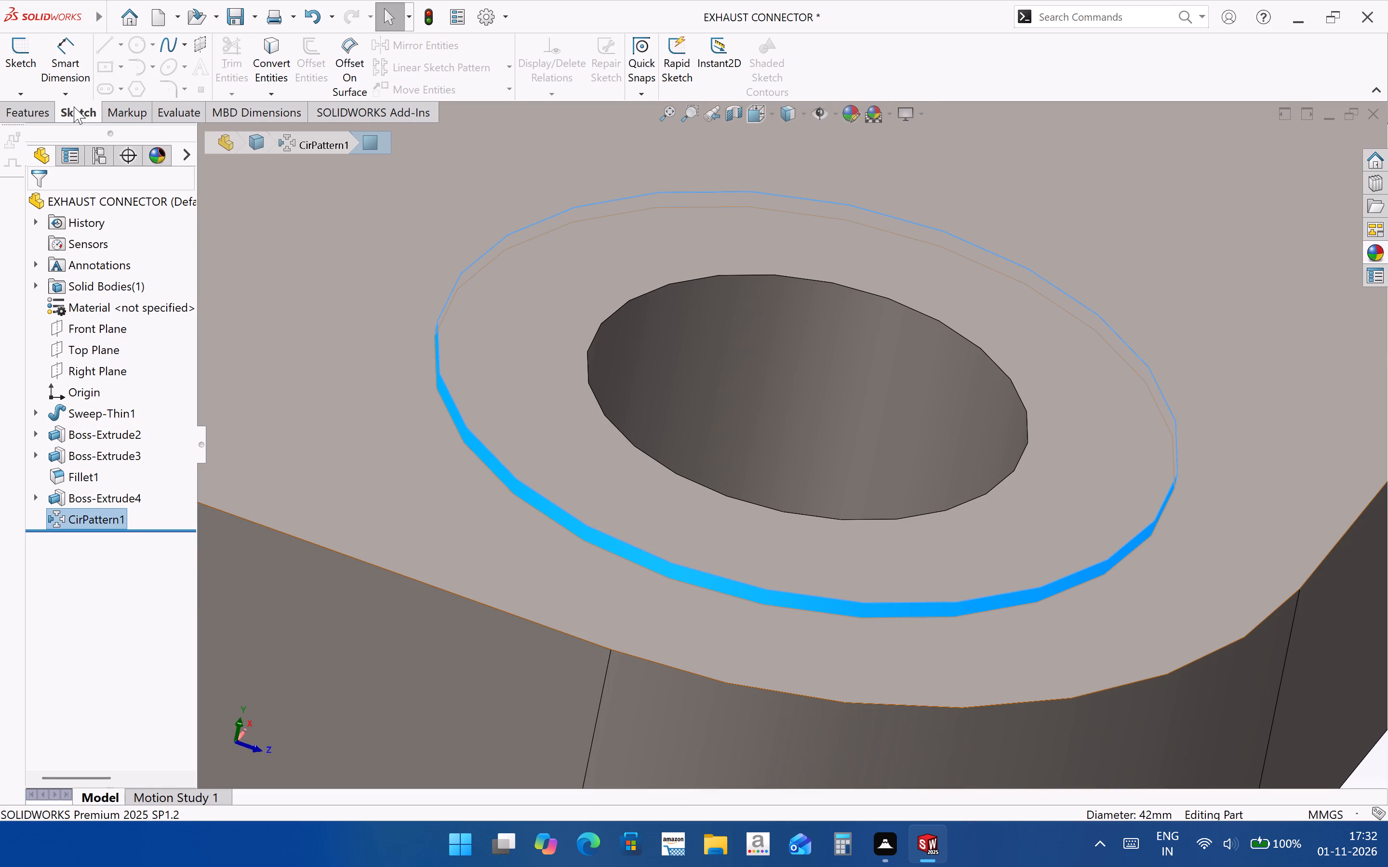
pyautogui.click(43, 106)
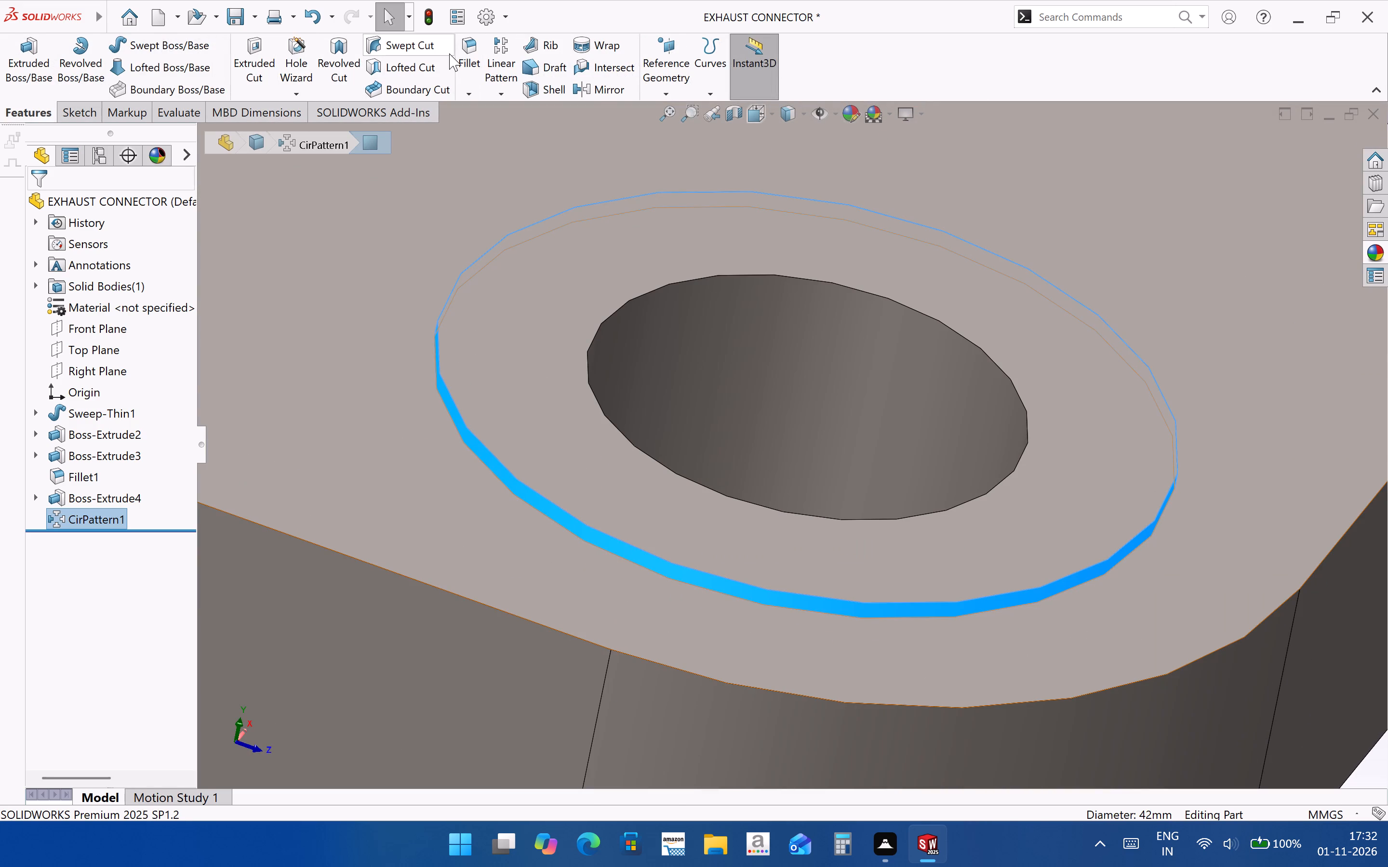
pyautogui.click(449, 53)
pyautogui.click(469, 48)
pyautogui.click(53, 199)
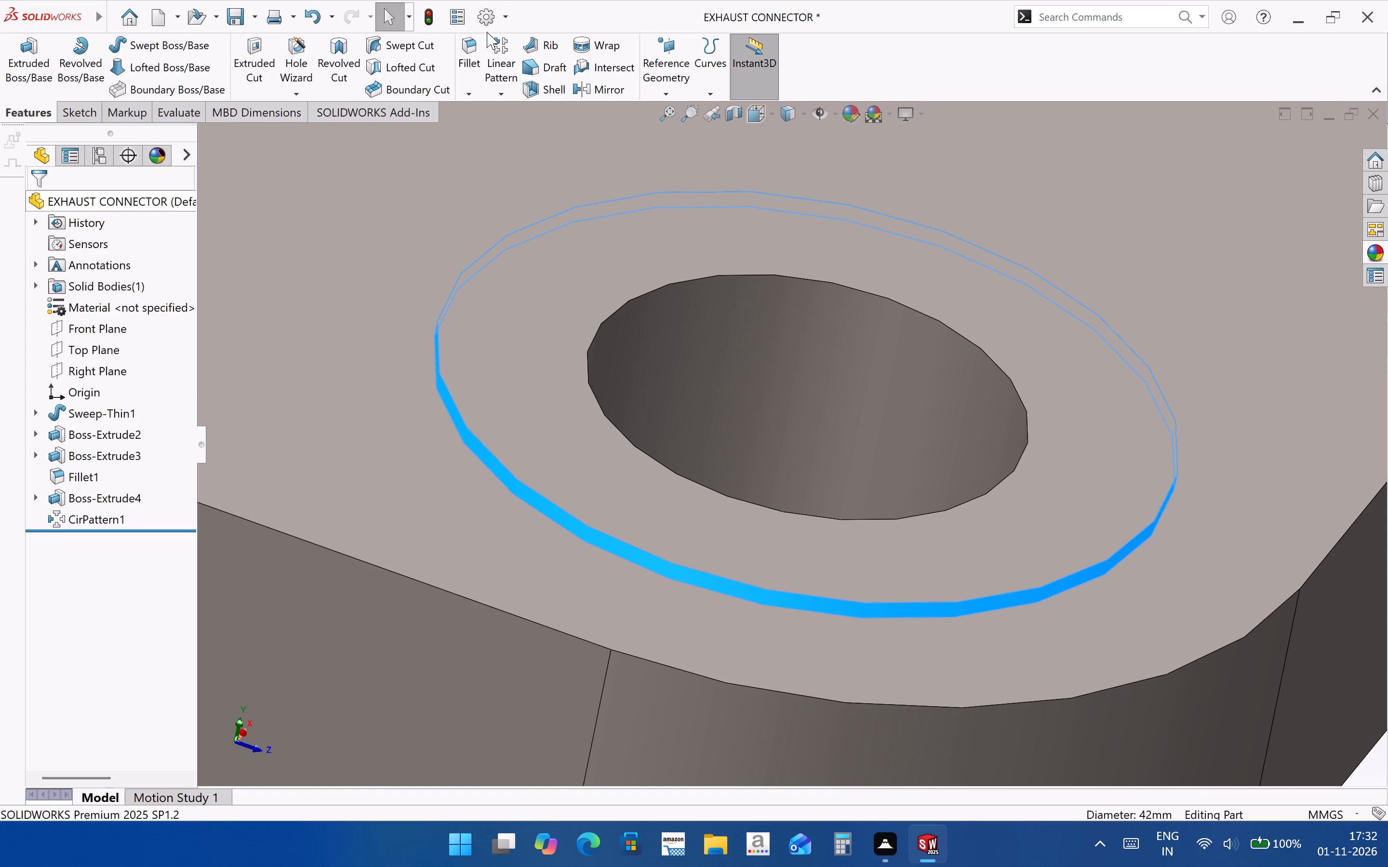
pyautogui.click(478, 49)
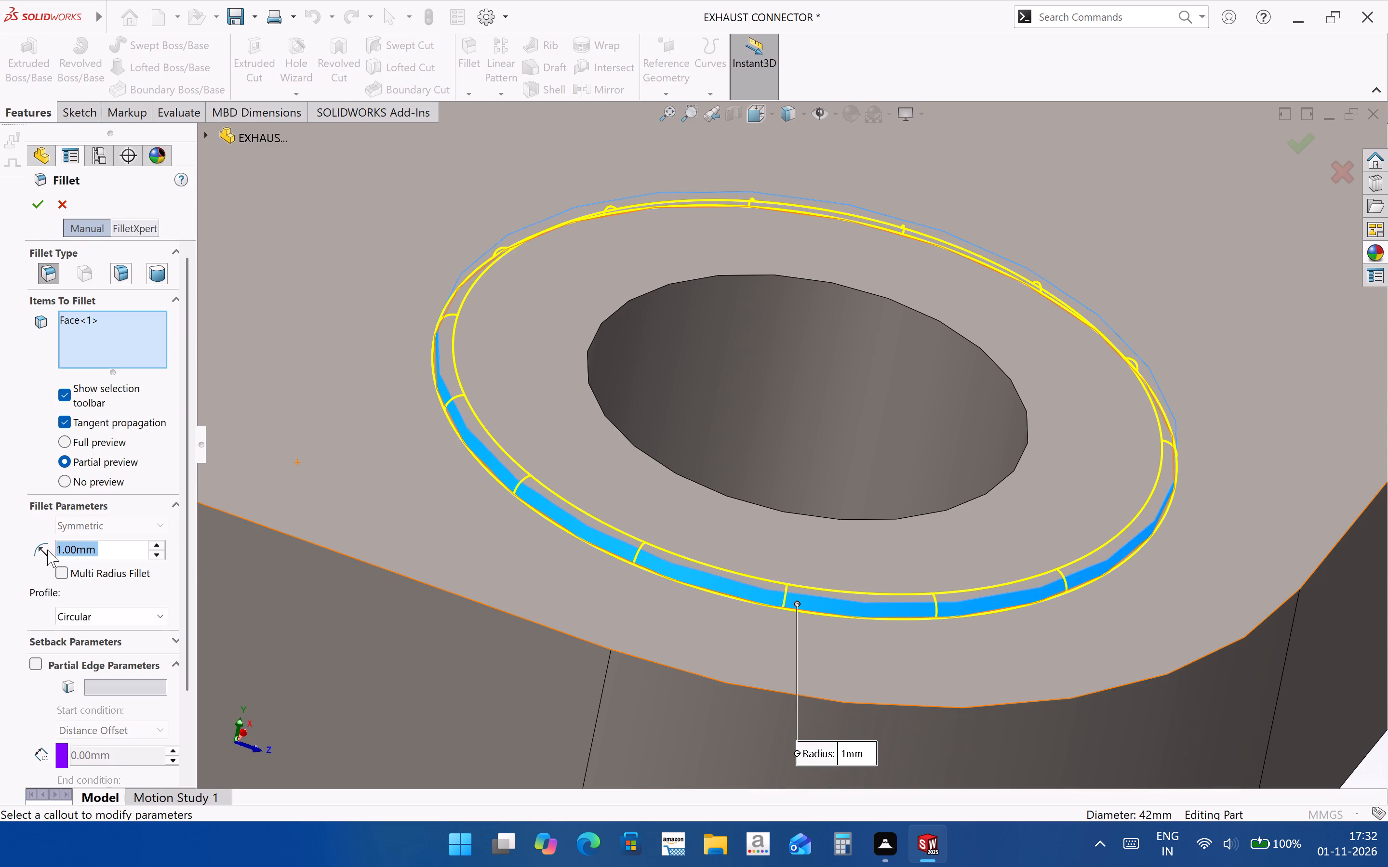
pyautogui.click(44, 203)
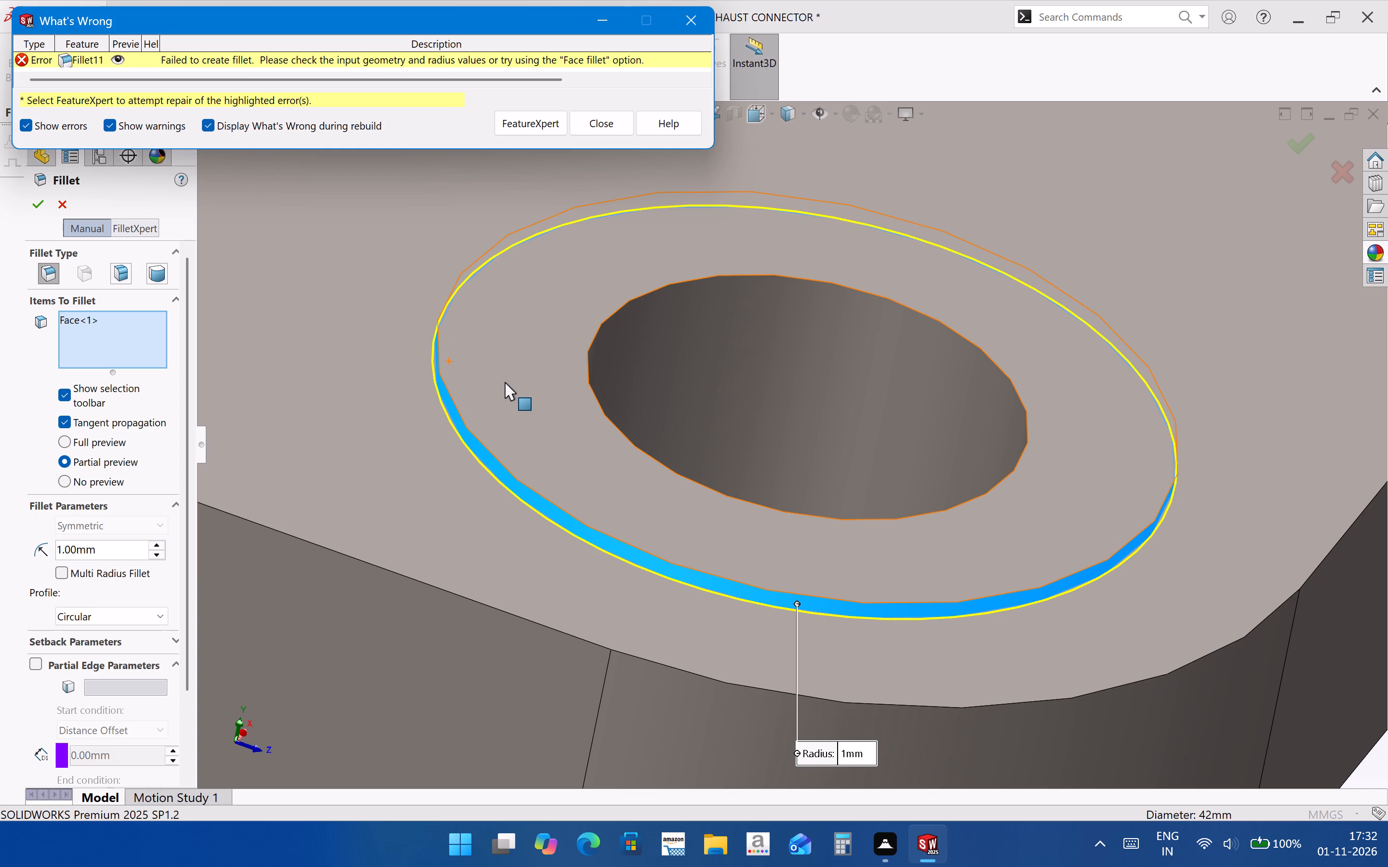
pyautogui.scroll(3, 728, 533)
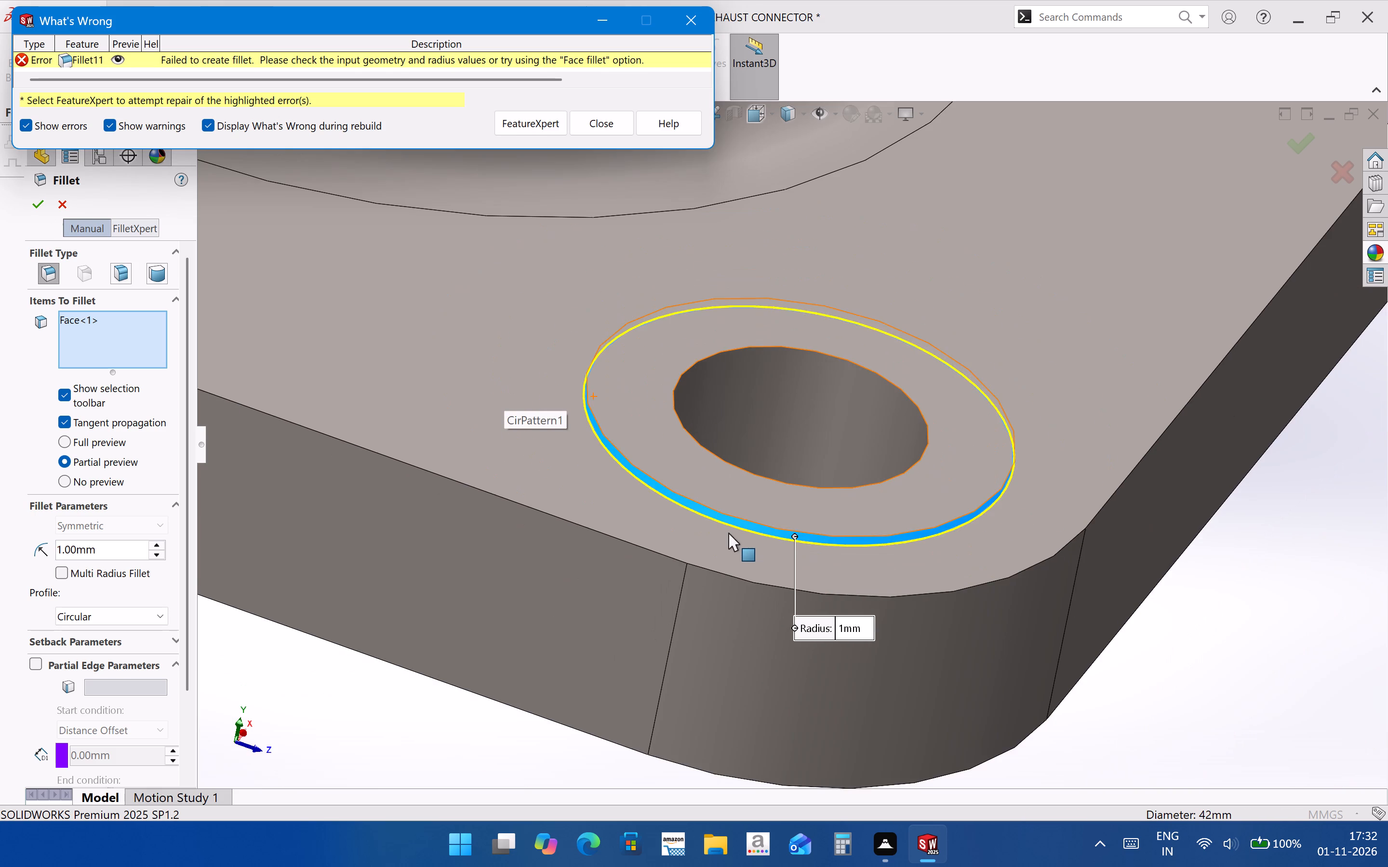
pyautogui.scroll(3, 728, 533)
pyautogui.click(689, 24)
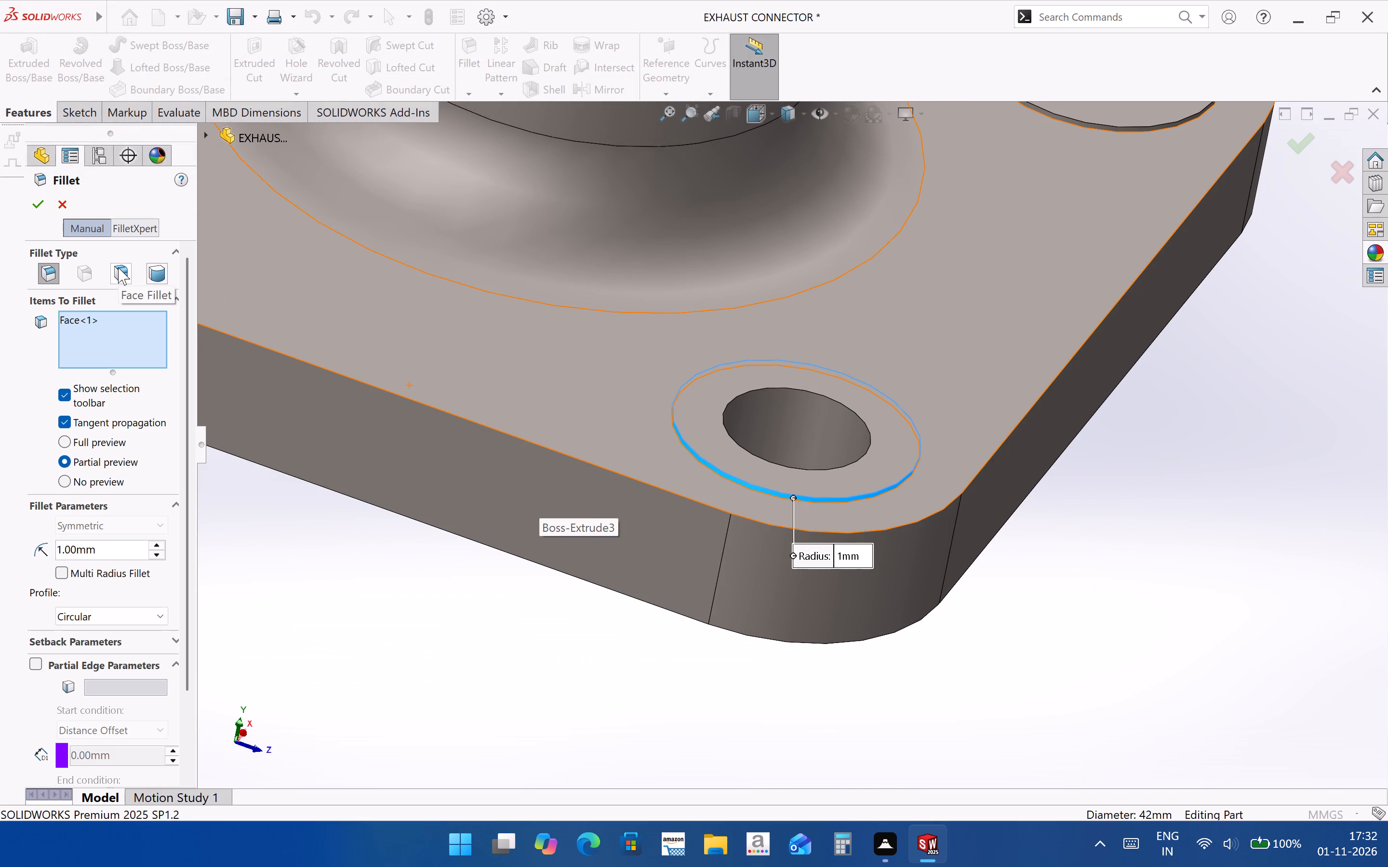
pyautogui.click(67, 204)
# Open the ring pad extrusion Boss-Extrude4 for editing and inspect its preview on the square flange.
pyautogui.scroll(-3, 805, 439)
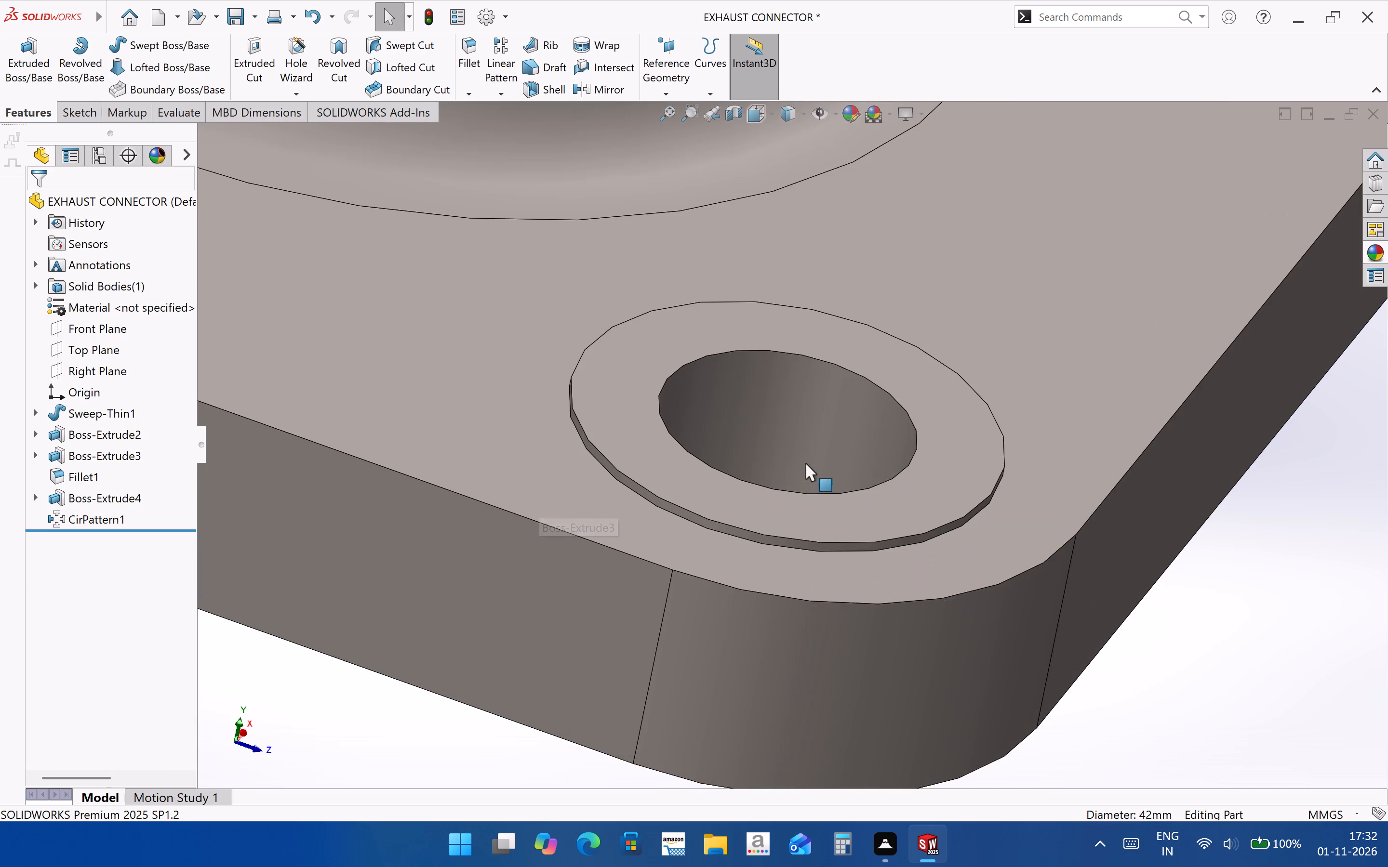
pyautogui.moveTo(786, 509); pyautogui.dragTo(703, 517, button='middle')
pyautogui.scroll(3, 857, 539)
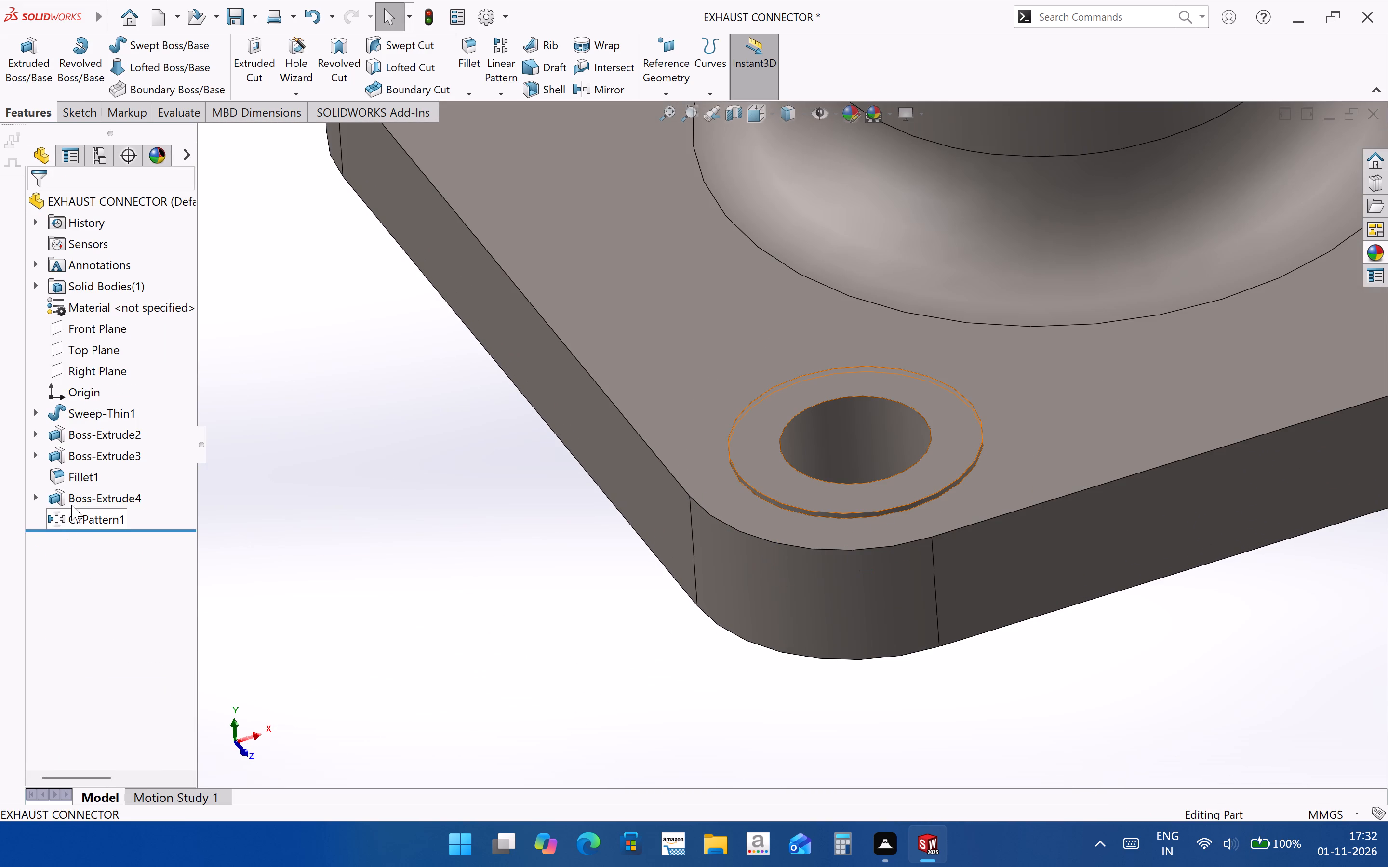
pyautogui.click(72, 504)
pyautogui.click(93, 469)
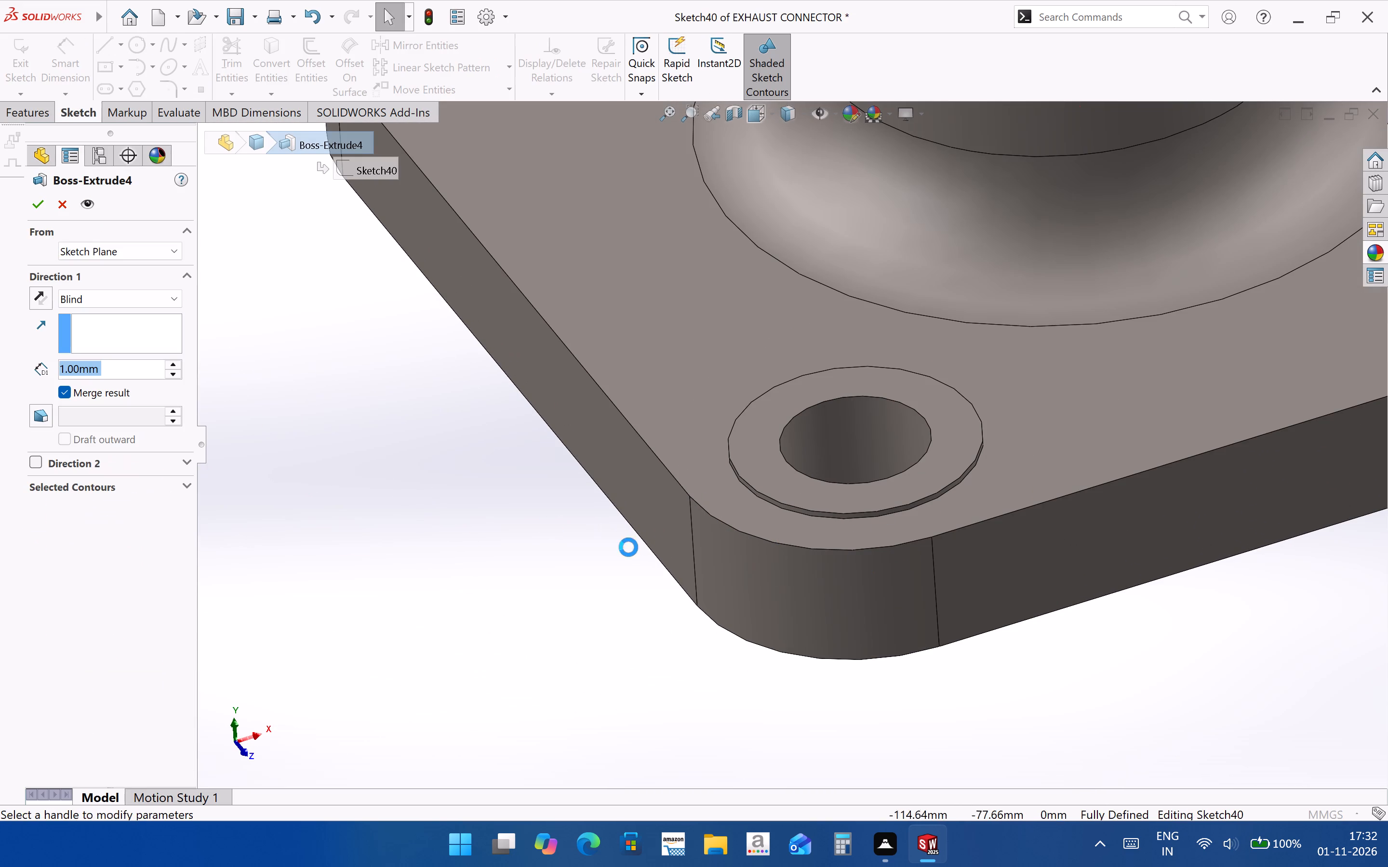
pyautogui.scroll(4, 663, 630)
pyautogui.scroll(-4, 663, 266)
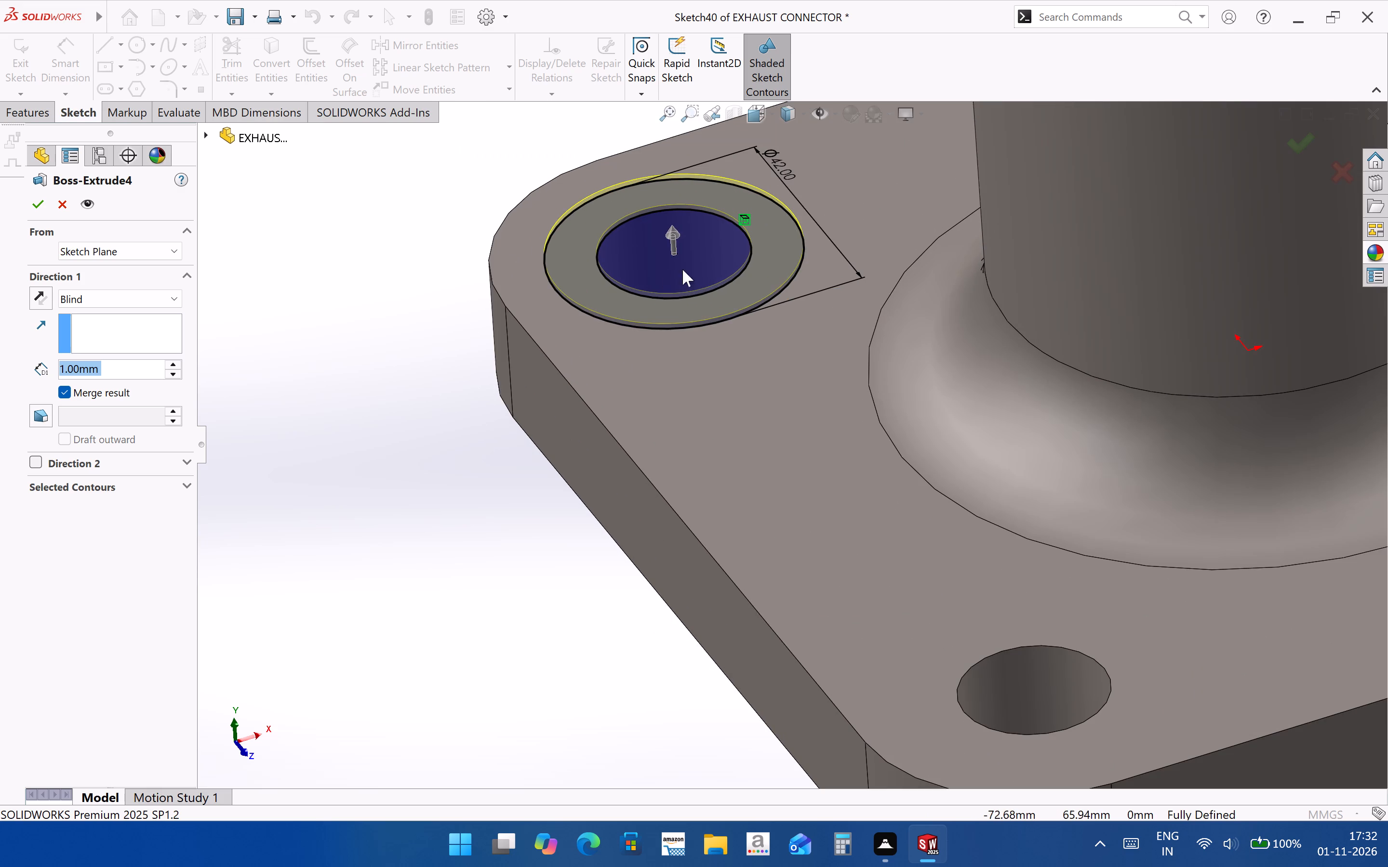
pyautogui.moveTo(711, 270); pyautogui.dragTo(772, 341, button='middle')
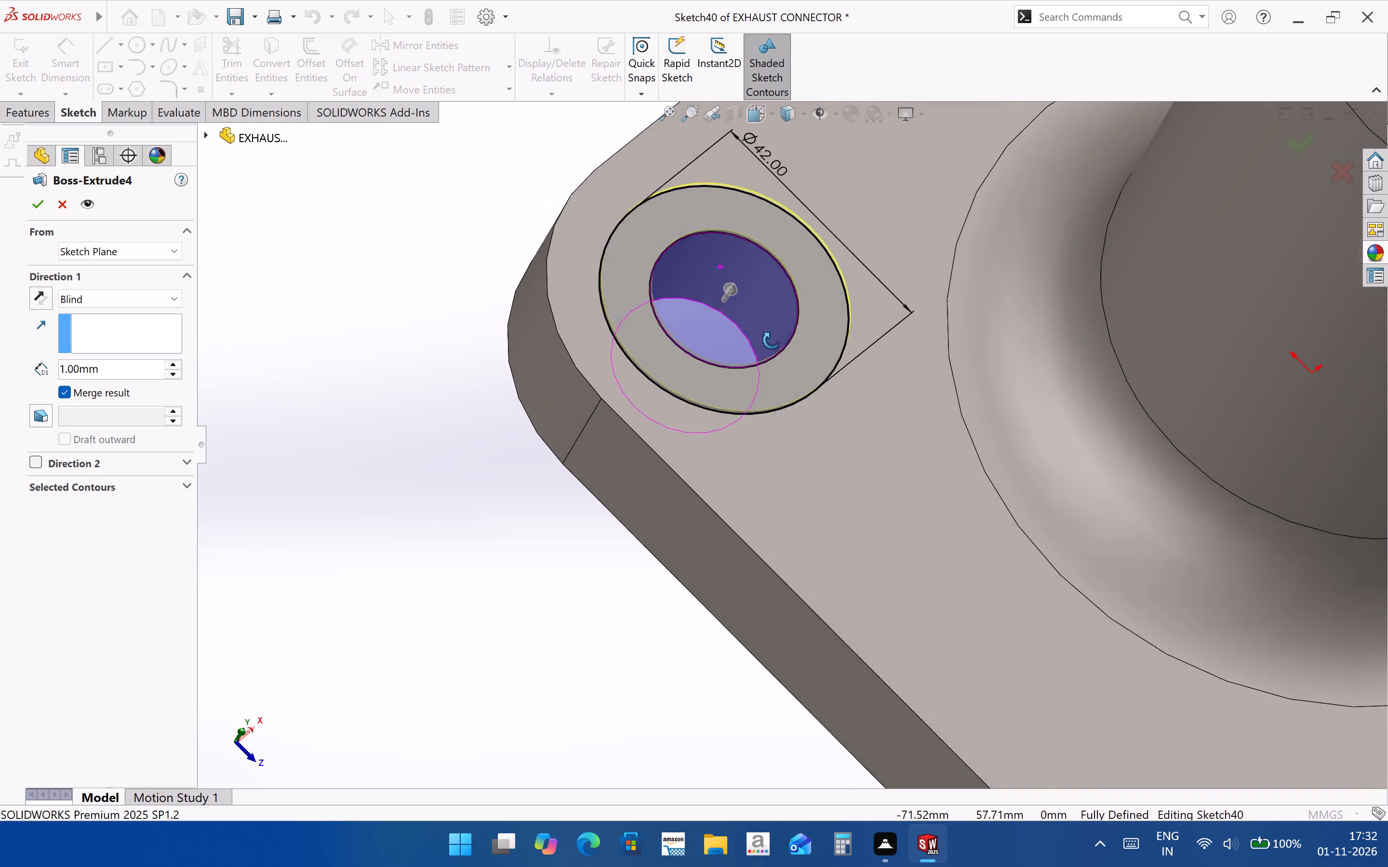
pyautogui.moveTo(772, 341); pyautogui.dragTo(788, 322, button='middle')
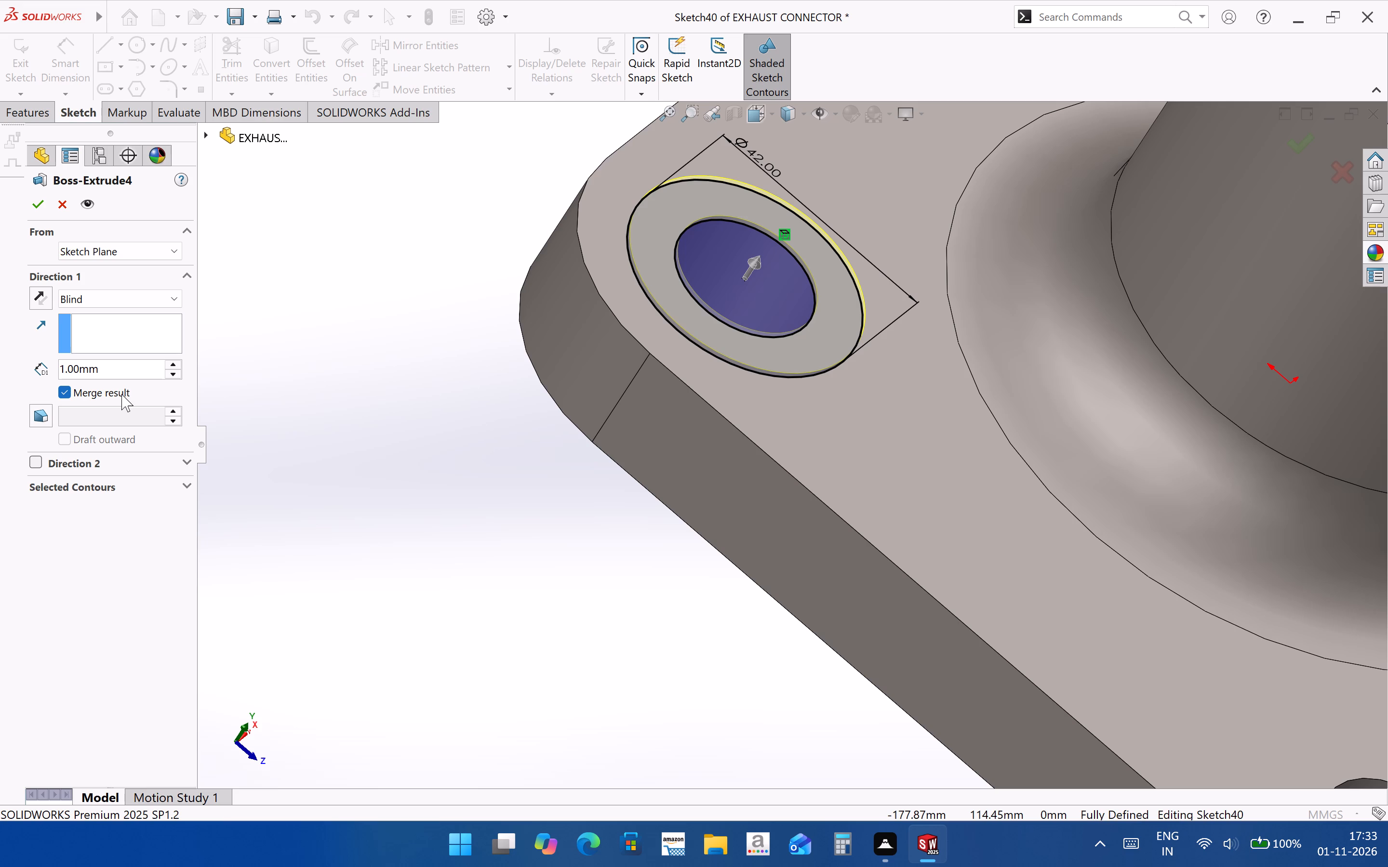
pyautogui.scroll(2, 589, 551)
pyautogui.scroll(4, 629, 540)
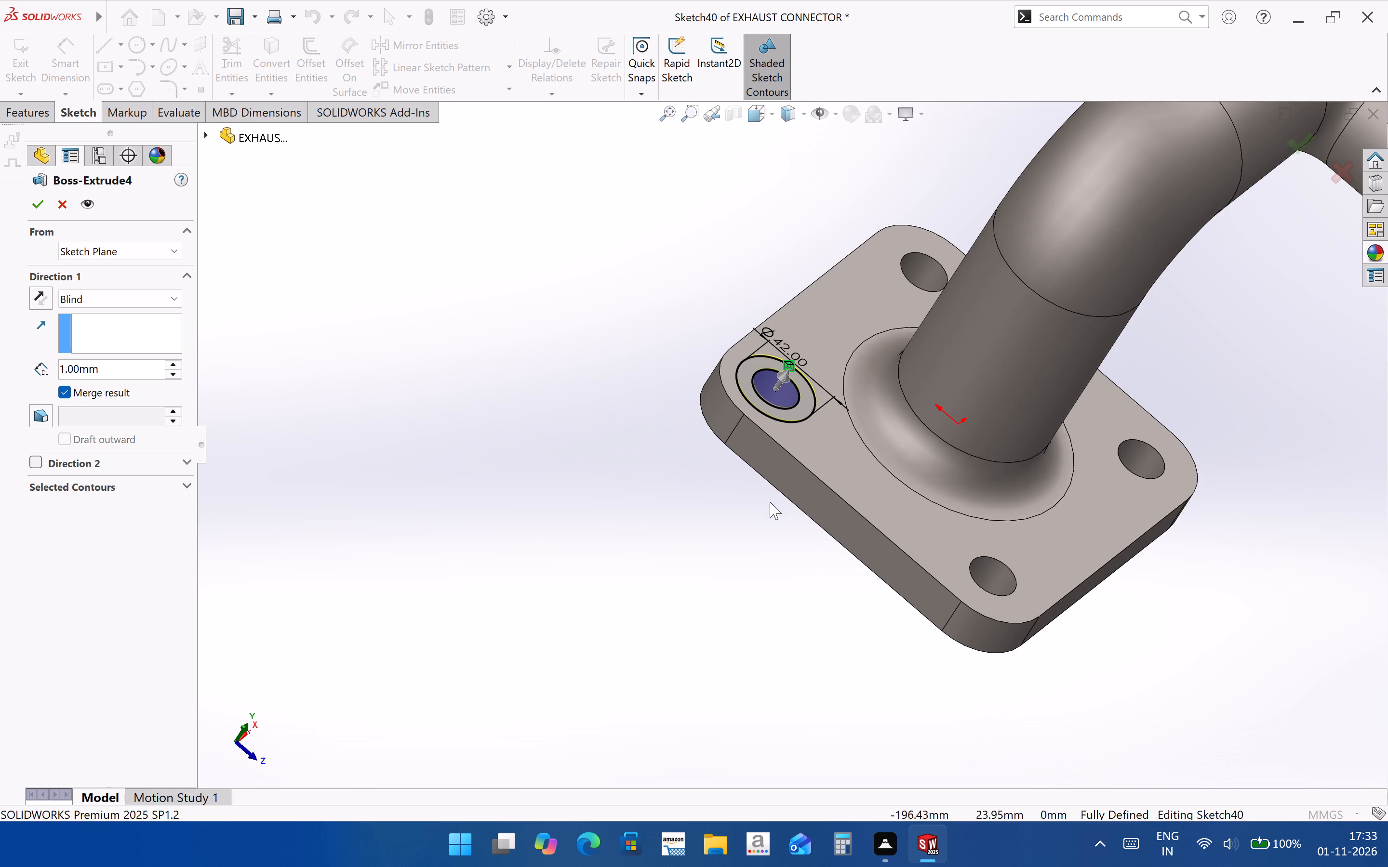
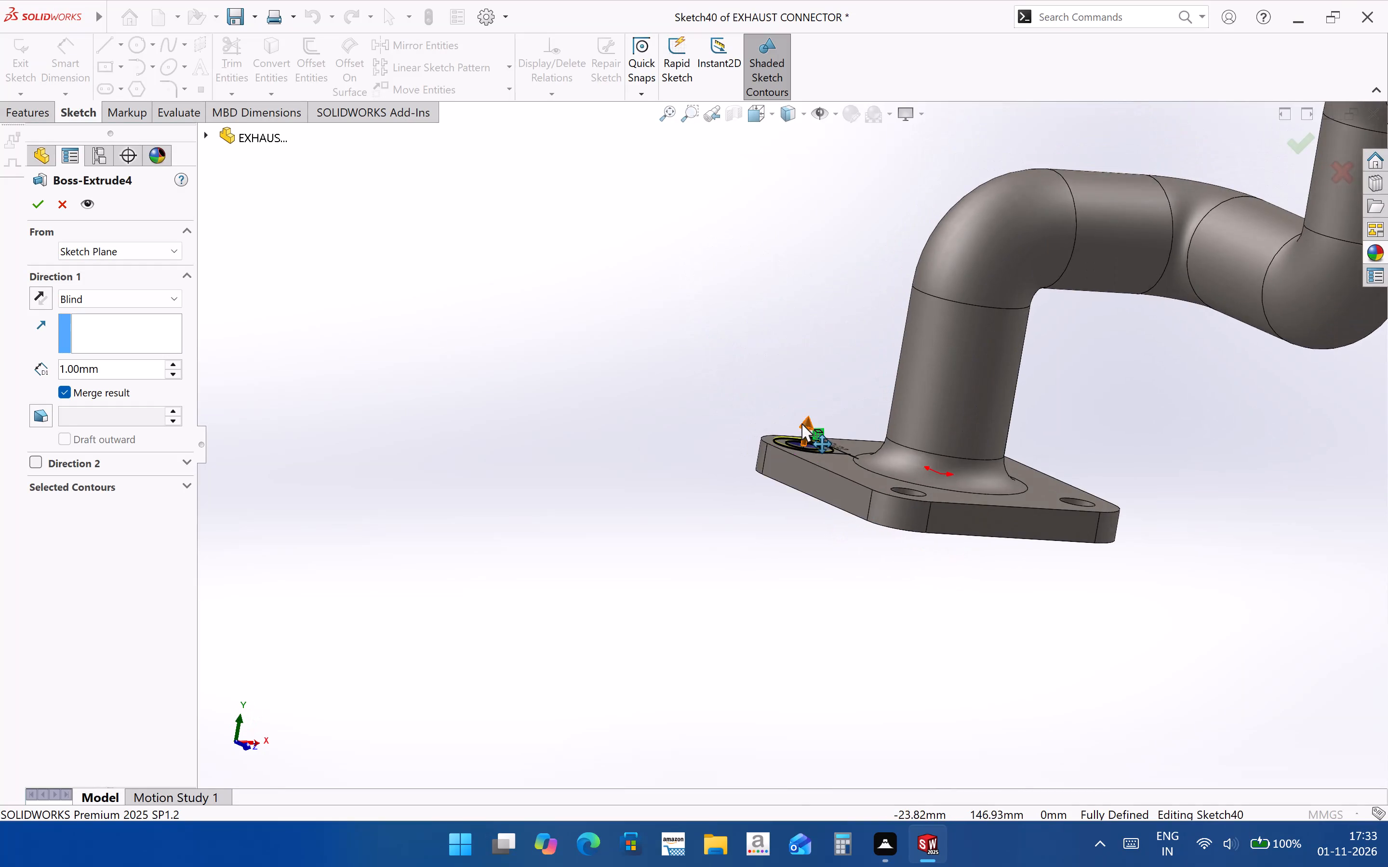
# Examine the Boss-Extrude4 ring pad preview and its circular pattern on the square flange, closing the extrusion edit.
pyautogui.scroll(6, 801, 423)
pyautogui.scroll(-3, 975, 291)
pyautogui.moveTo(934, 449); pyautogui.dragTo(945, 623, button='middle')
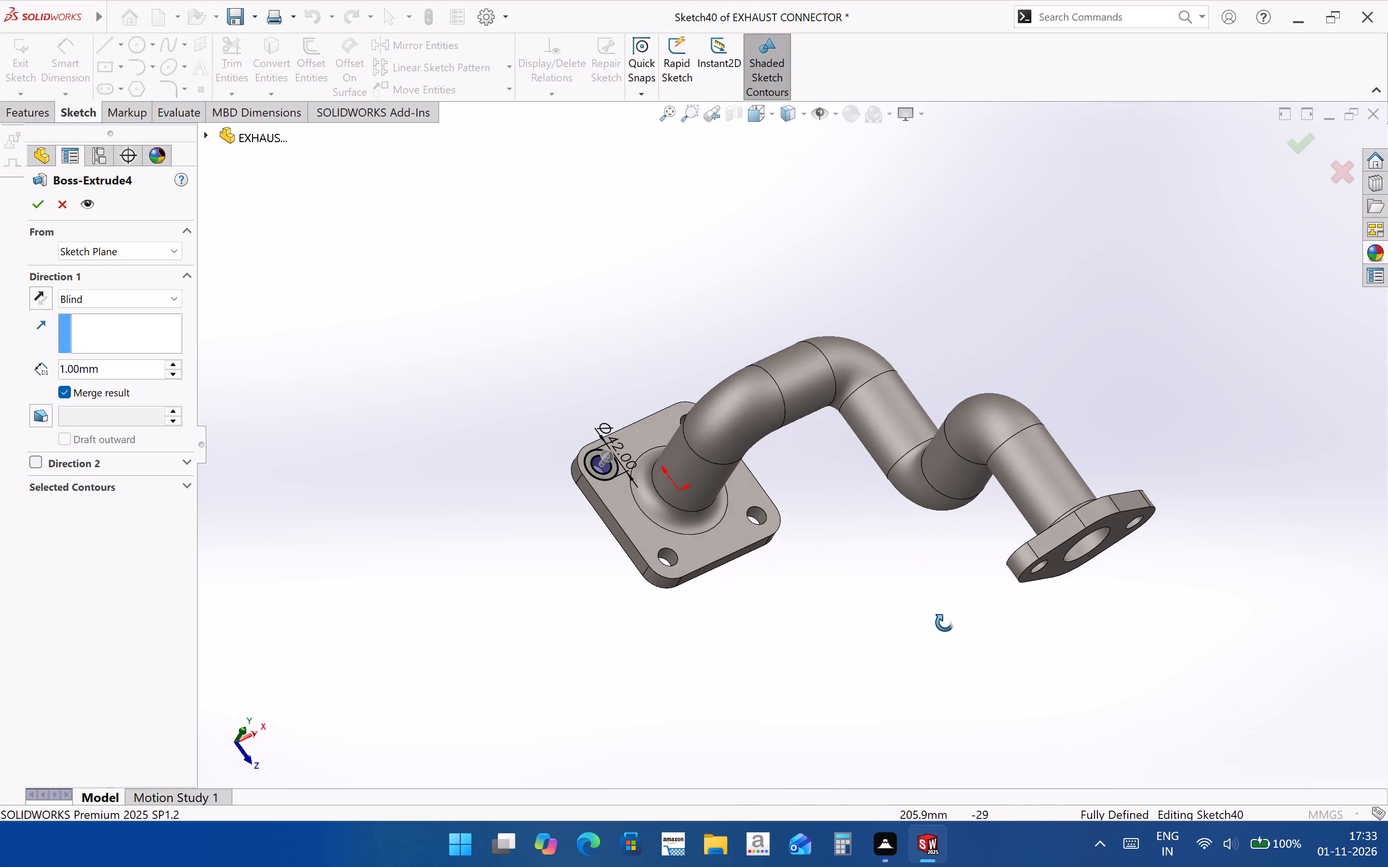
pyautogui.moveTo(945, 623); pyautogui.dragTo(937, 619, button='middle')
pyautogui.scroll(-2, 795, 412)
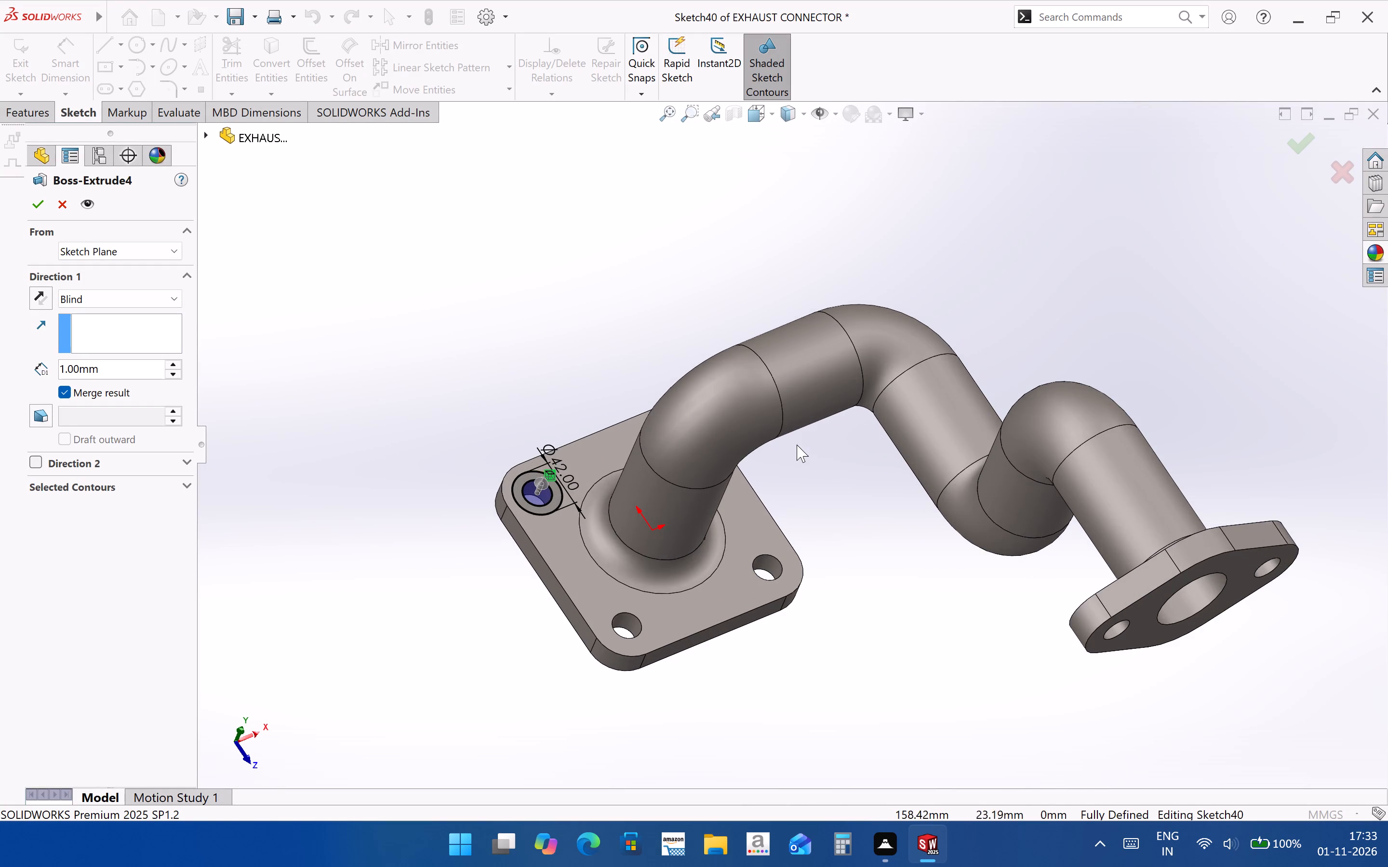
pyautogui.scroll(3, 752, 475)
pyautogui.scroll(-4, 728, 502)
pyautogui.moveTo(725, 510); pyautogui.dragTo(739, 521, button='middle')
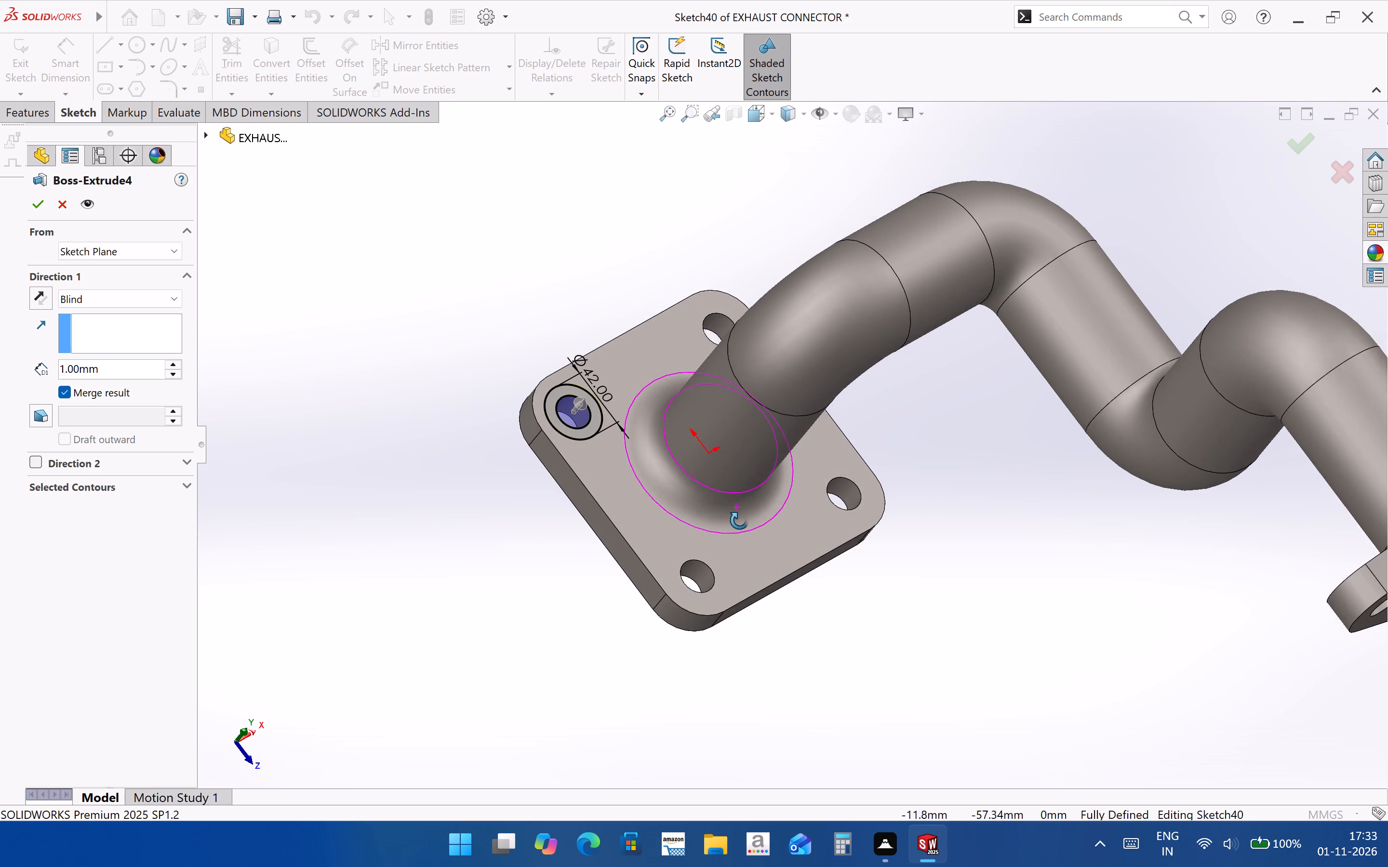
pyautogui.moveTo(739, 521); pyautogui.dragTo(739, 520, button='middle')
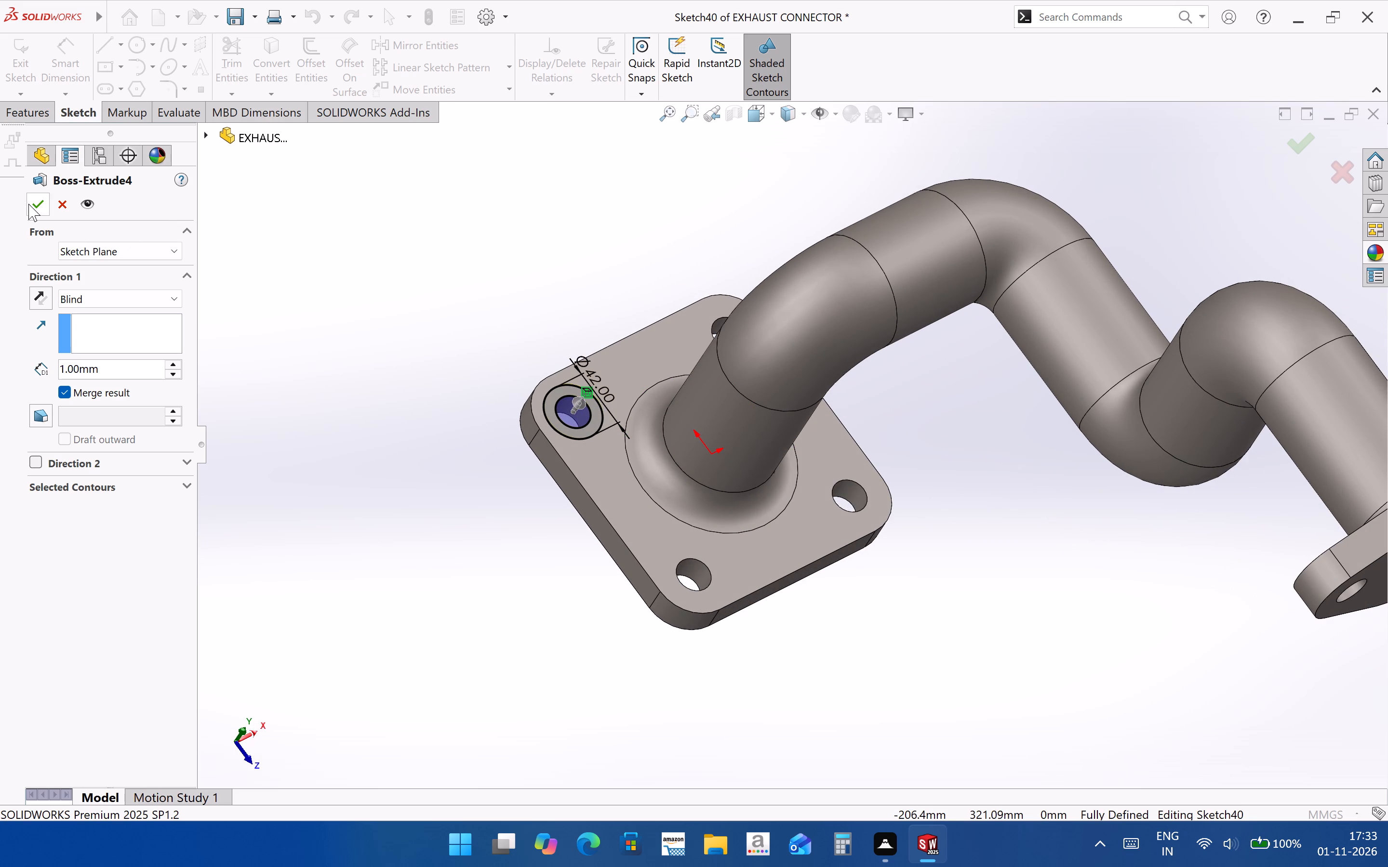
pyautogui.click(28, 204)
pyautogui.click(556, 508)
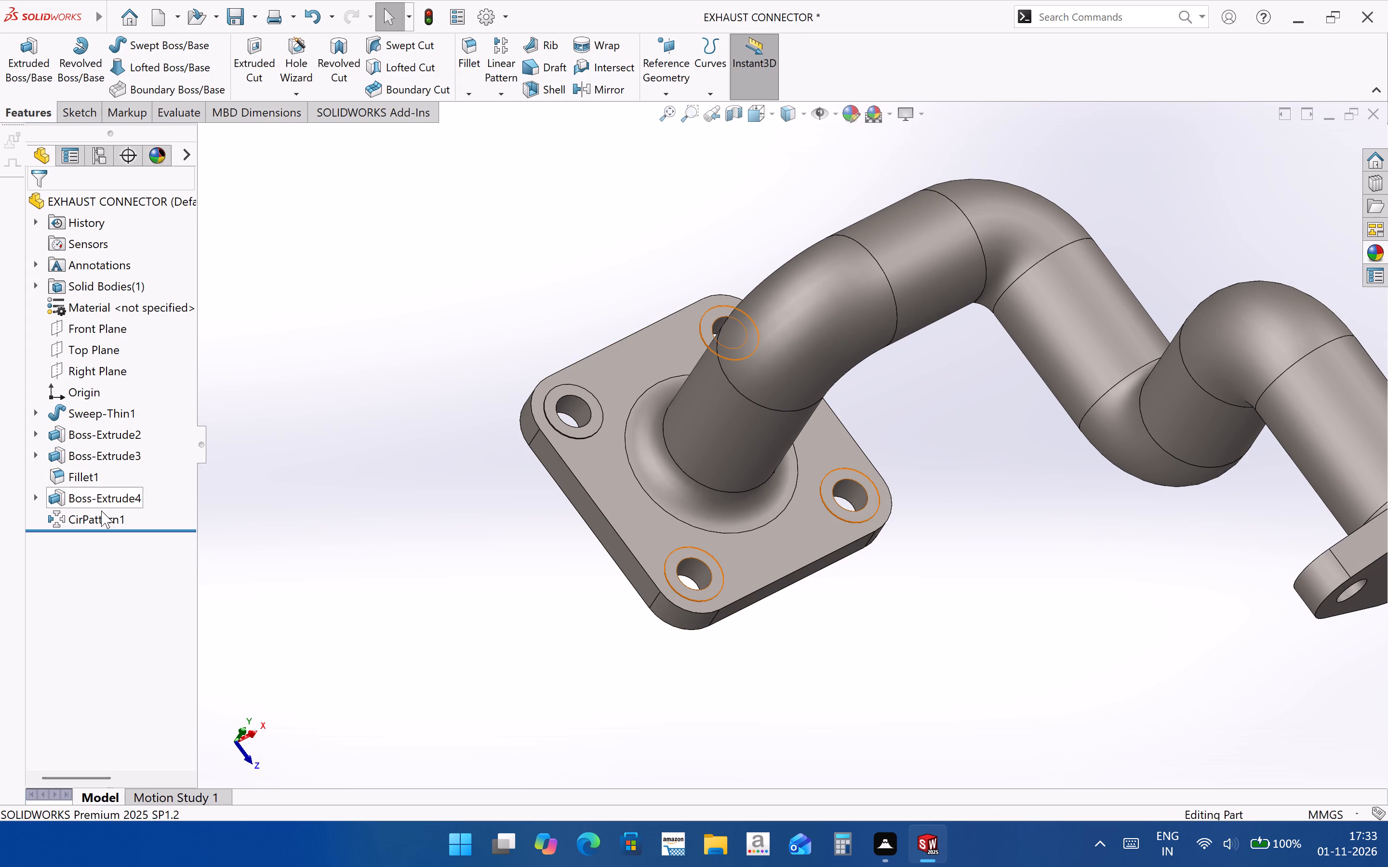
pyautogui.click(63, 514)
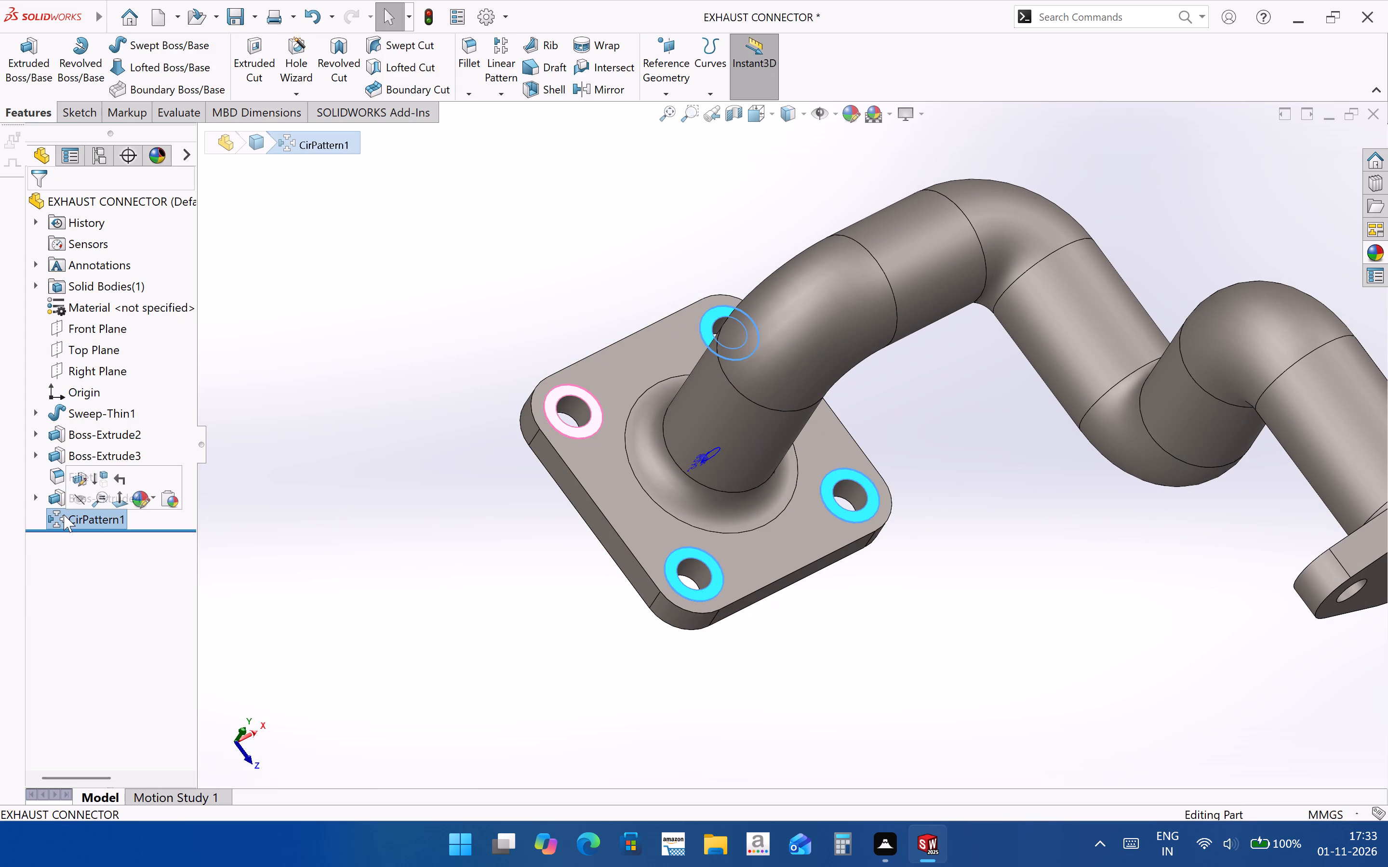
pyautogui.click(521, 557)
pyautogui.scroll(-10, 574, 378)
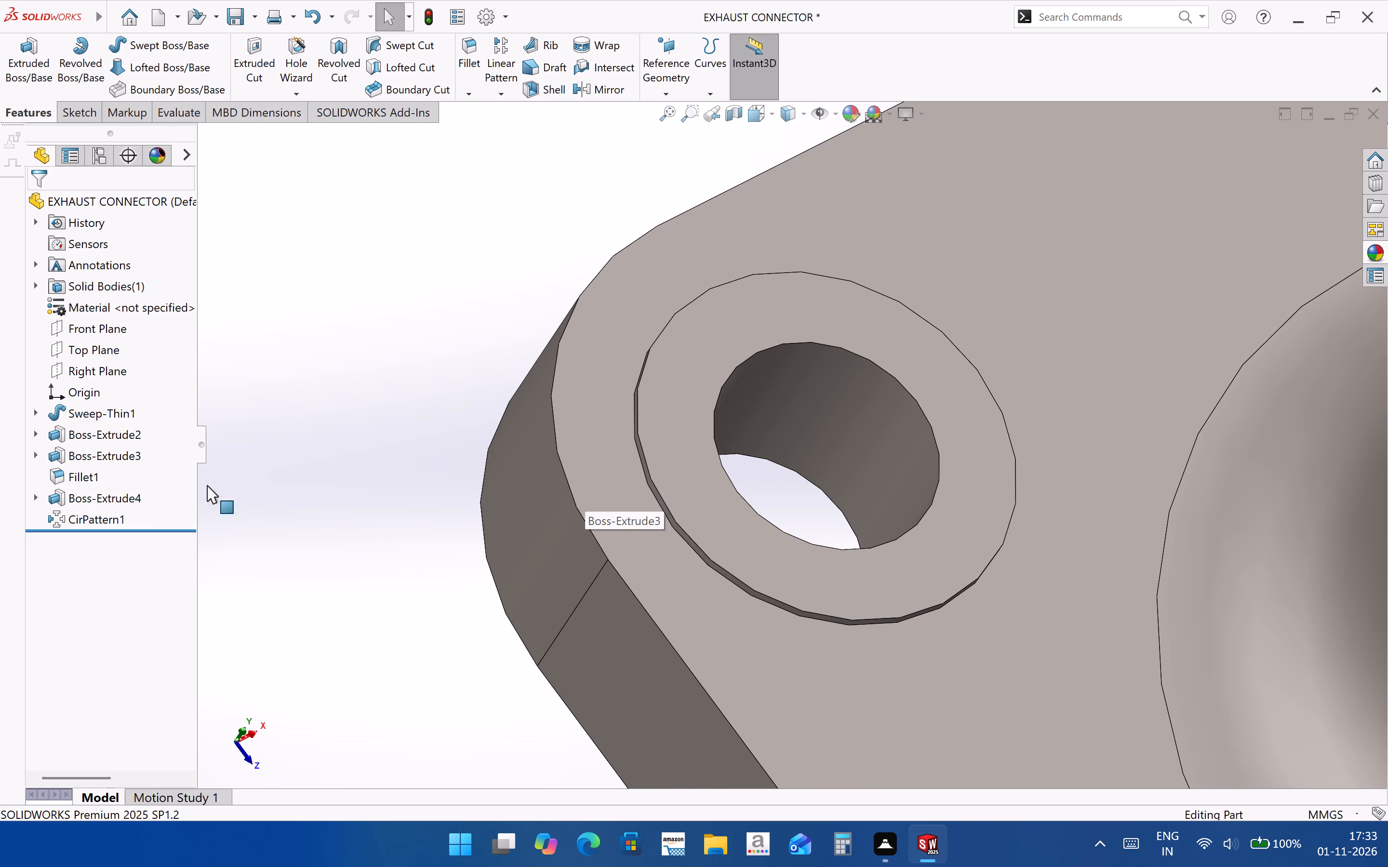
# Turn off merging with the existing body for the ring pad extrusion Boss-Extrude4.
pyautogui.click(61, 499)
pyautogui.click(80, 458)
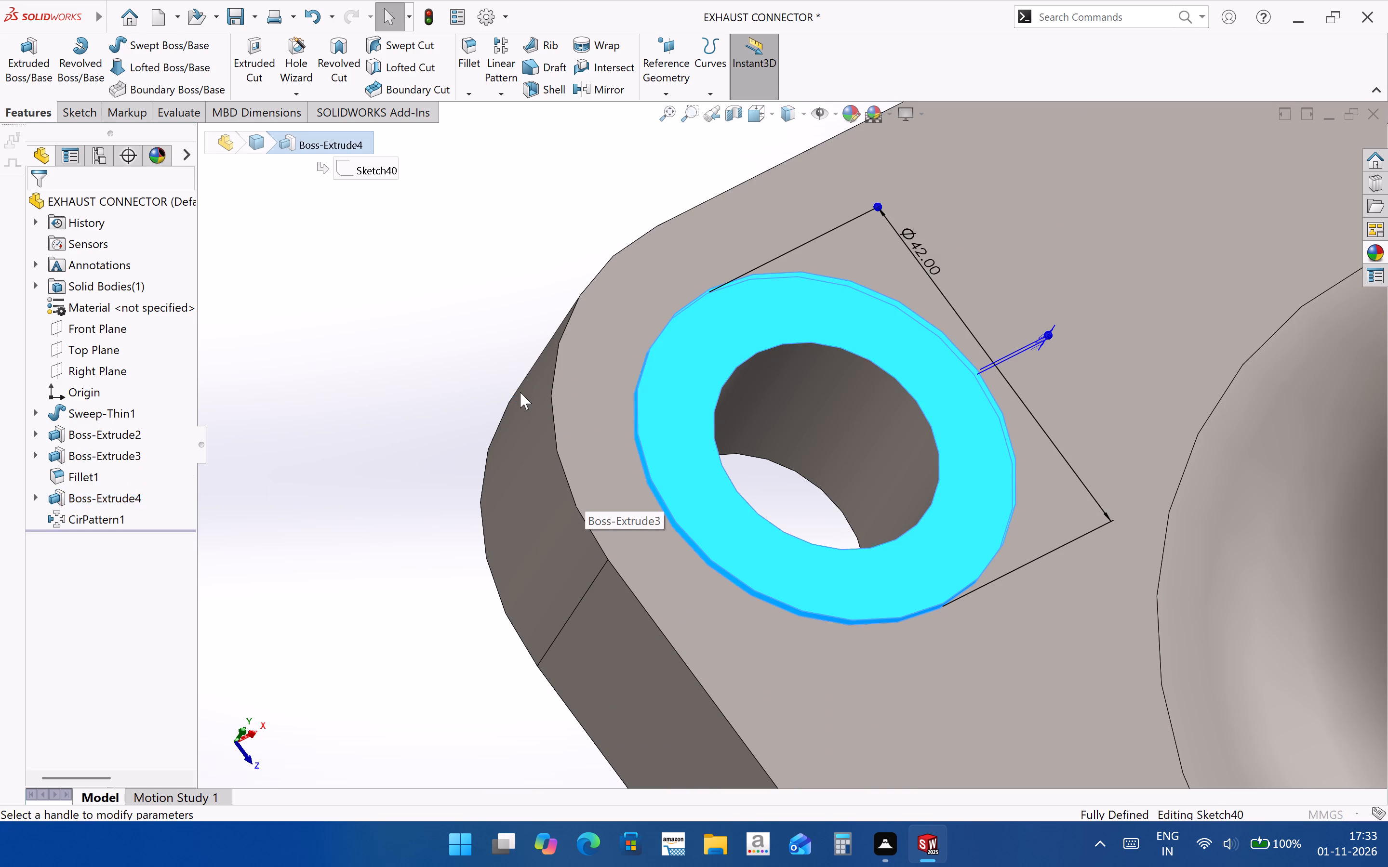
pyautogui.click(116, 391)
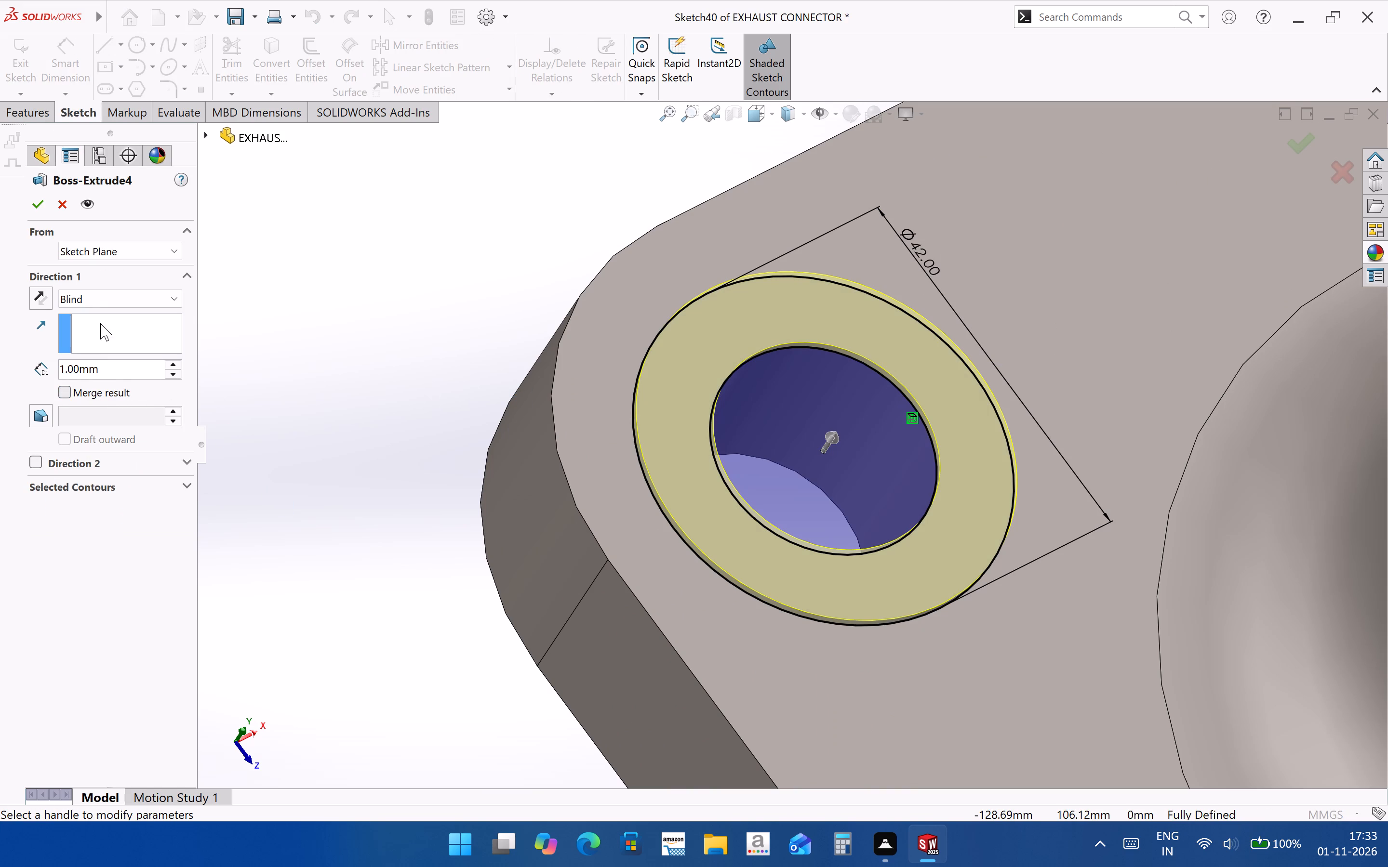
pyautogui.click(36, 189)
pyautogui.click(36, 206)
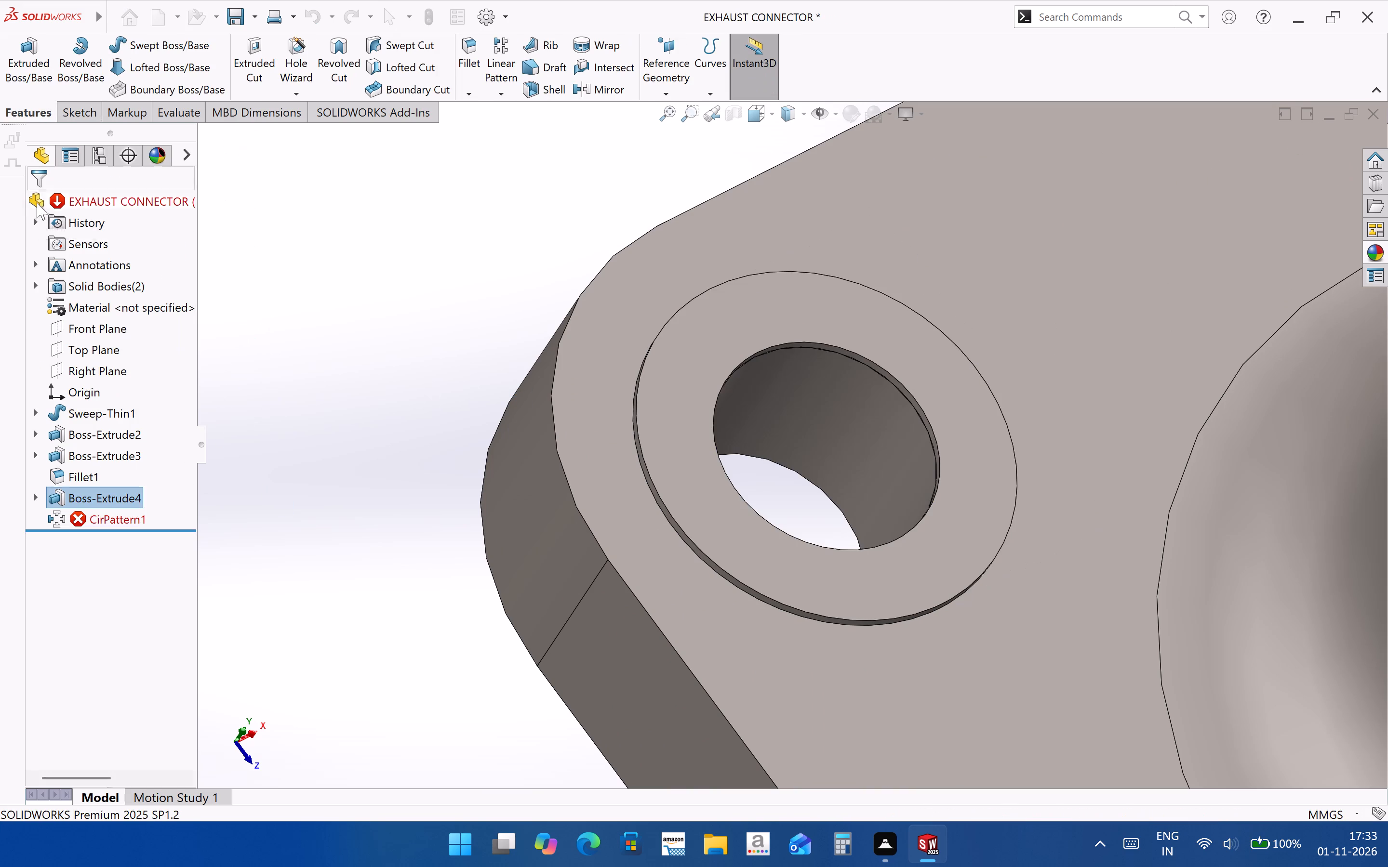
# Examine the square flange and the rebuild error on the circular pattern CirPattern1.
pyautogui.click(313, 364)
pyautogui.scroll(4, 417, 461)
pyautogui.scroll(7, 460, 454)
pyautogui.scroll(-2, 1007, 432)
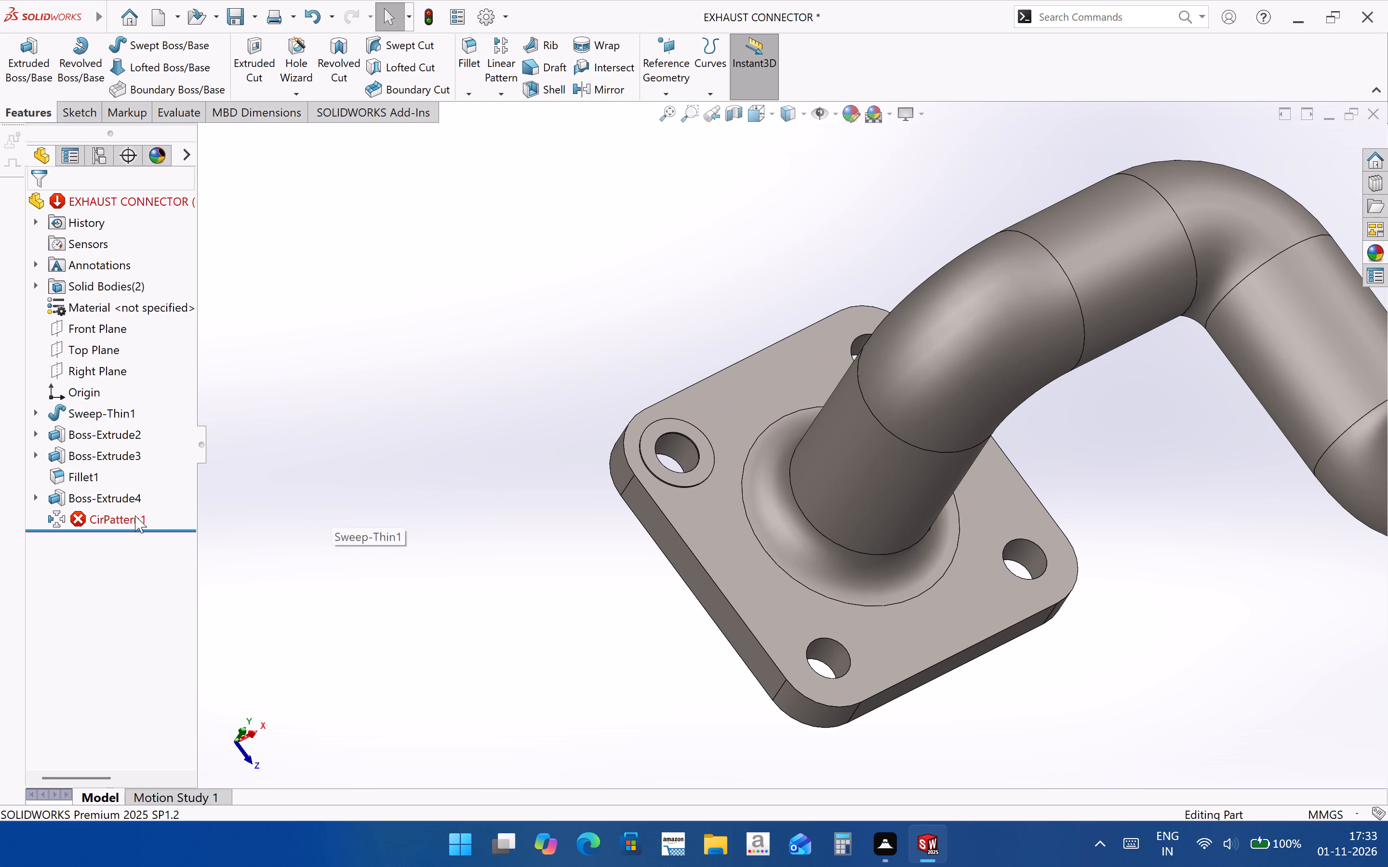
pyautogui.click(134, 515)
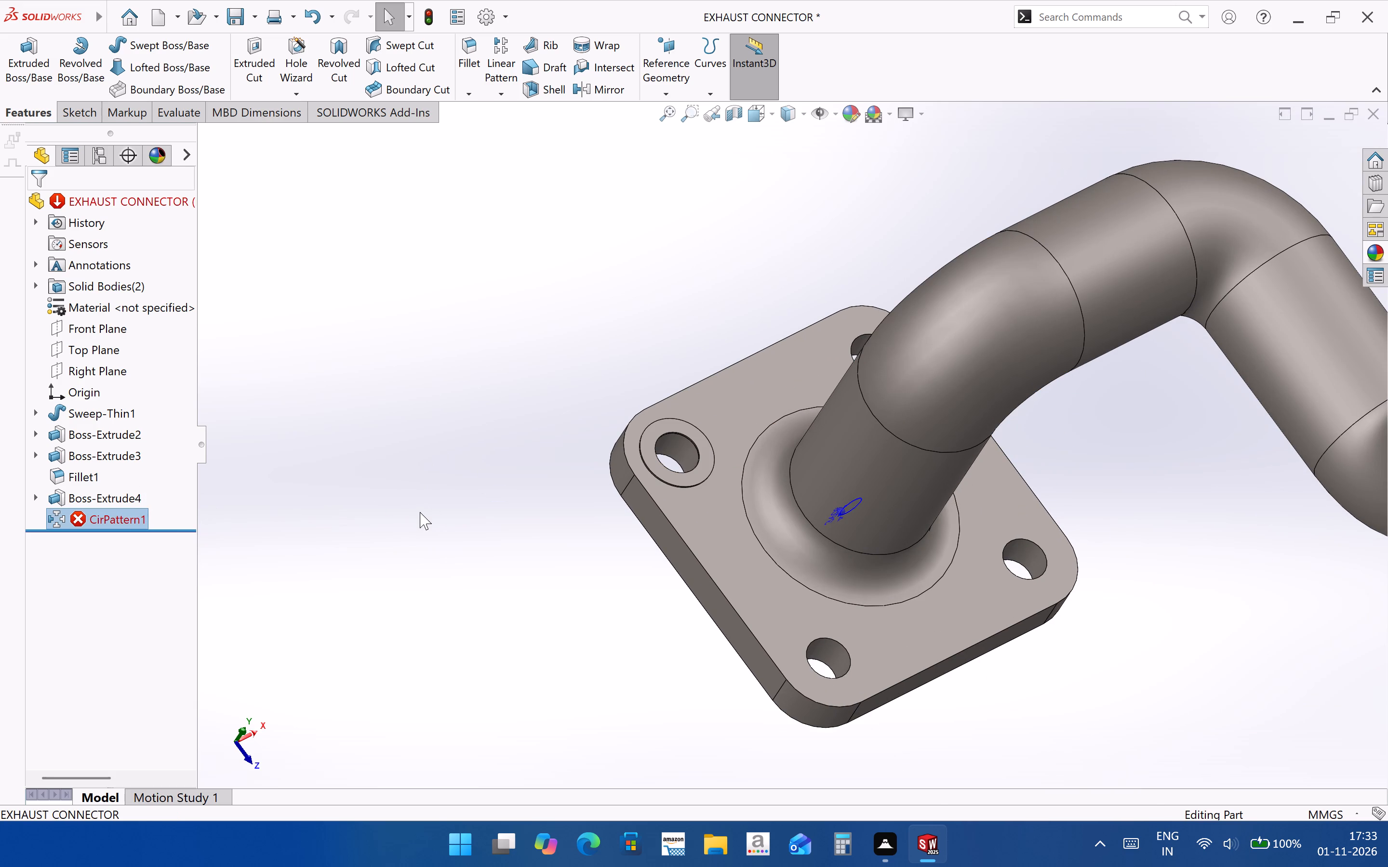
pyautogui.click(420, 512)
pyautogui.click(124, 526)
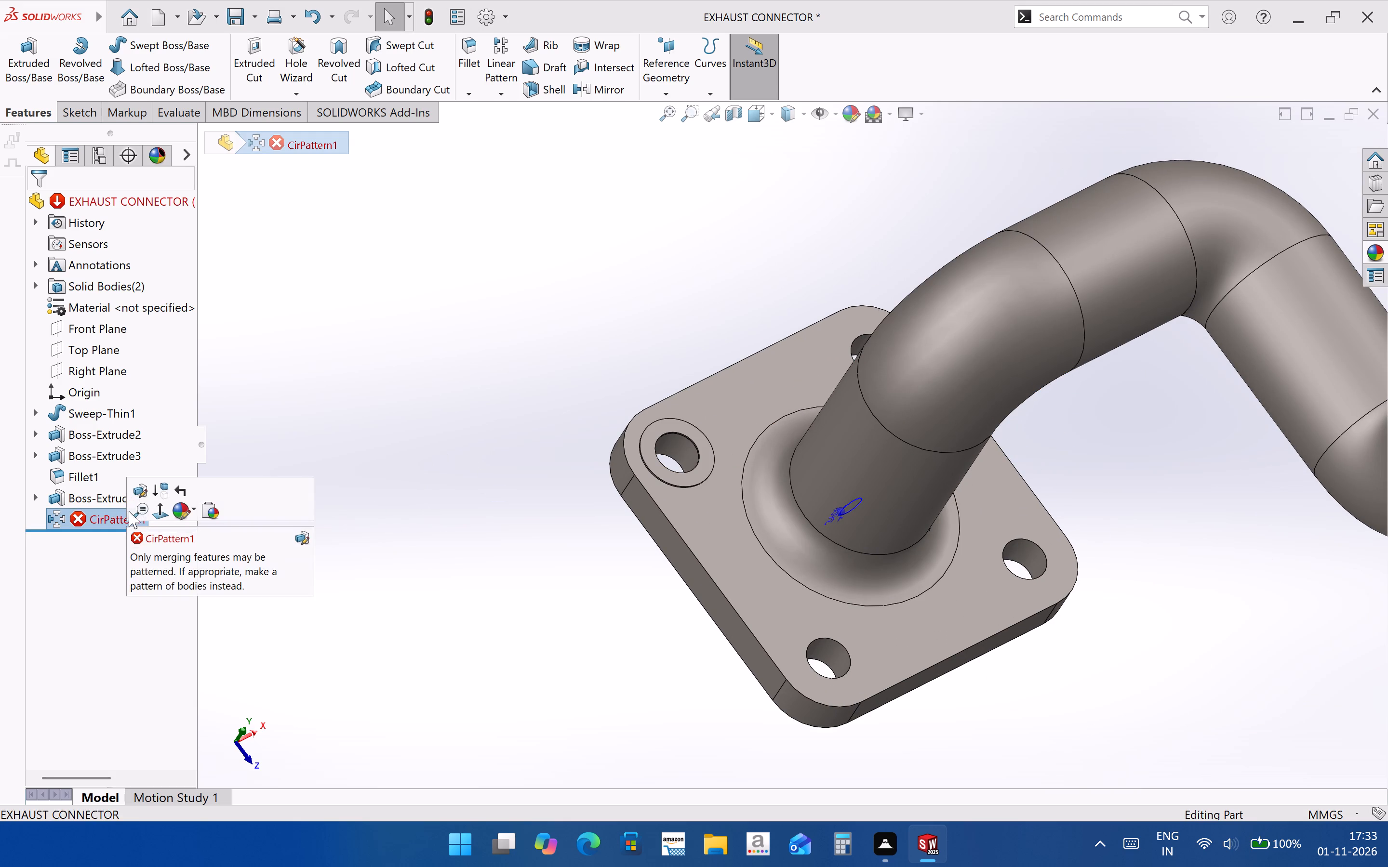
pyautogui.click(286, 450)
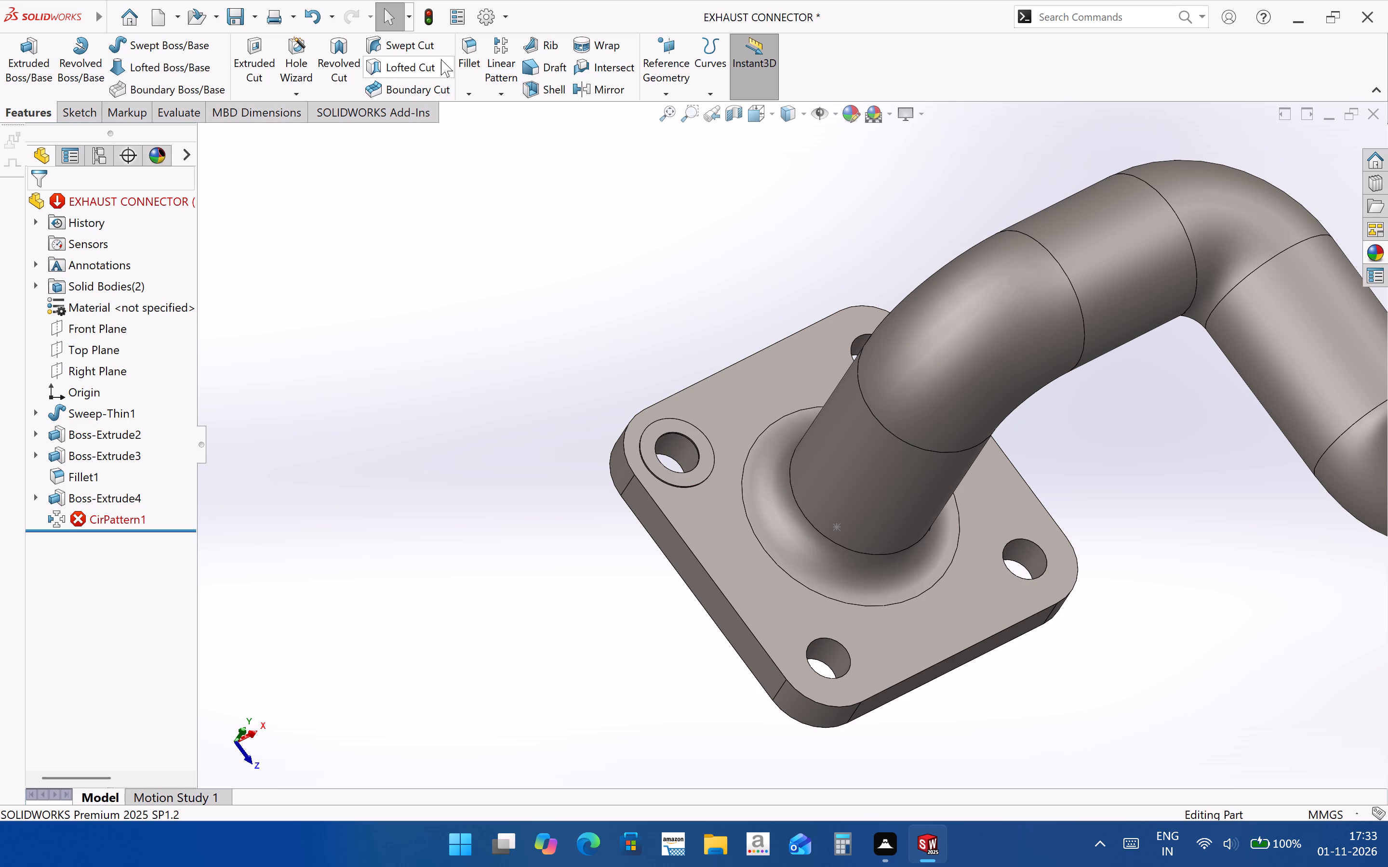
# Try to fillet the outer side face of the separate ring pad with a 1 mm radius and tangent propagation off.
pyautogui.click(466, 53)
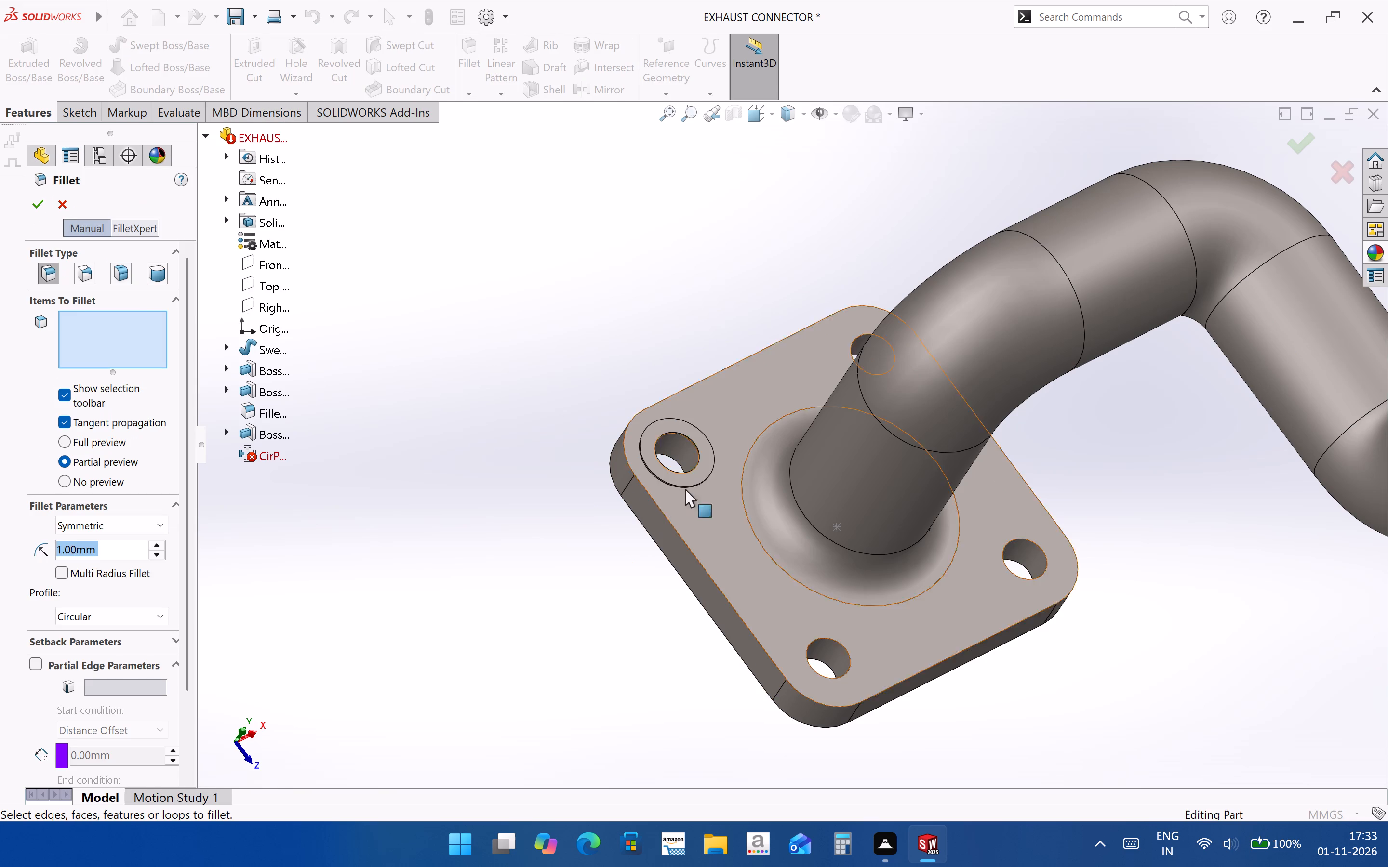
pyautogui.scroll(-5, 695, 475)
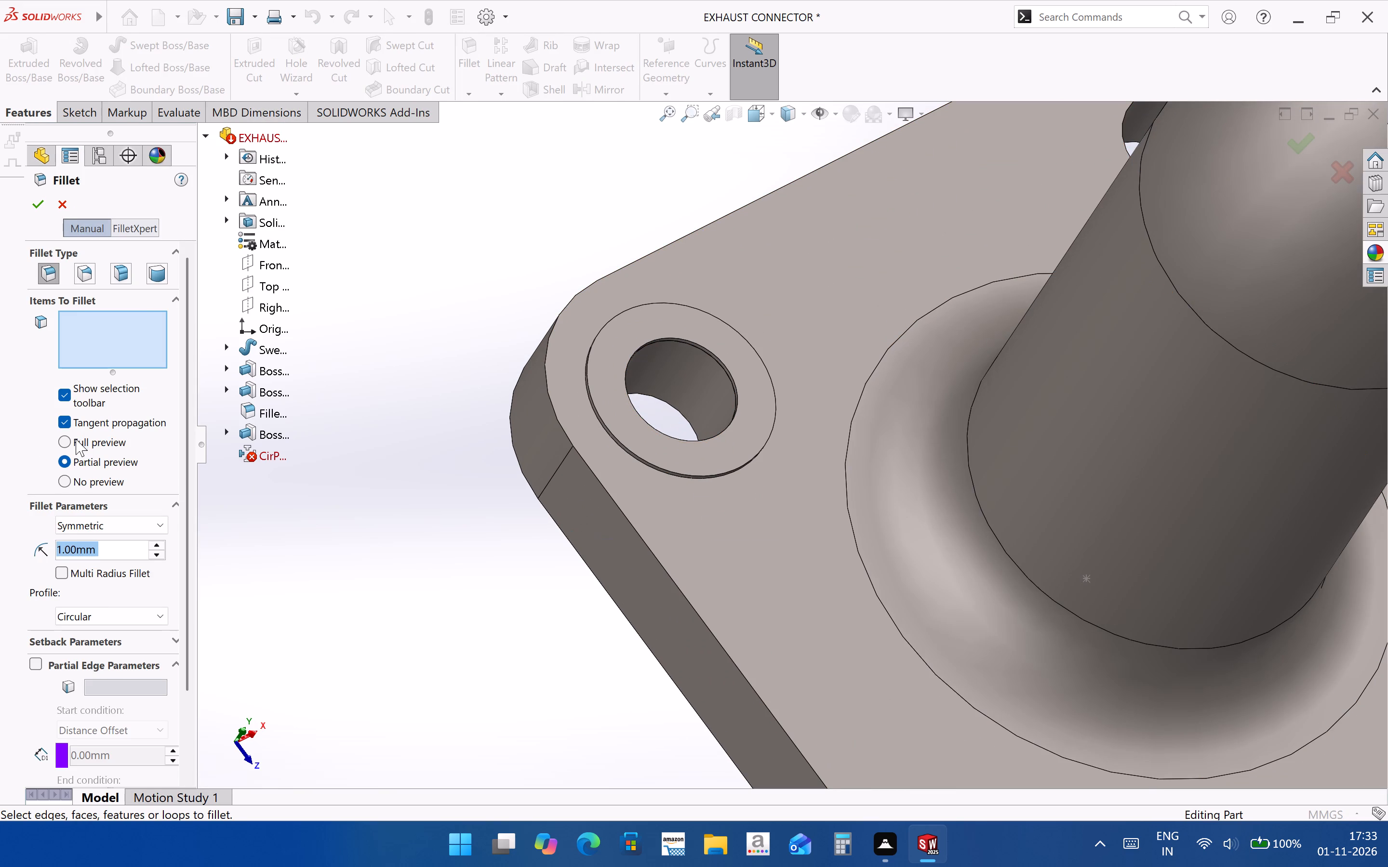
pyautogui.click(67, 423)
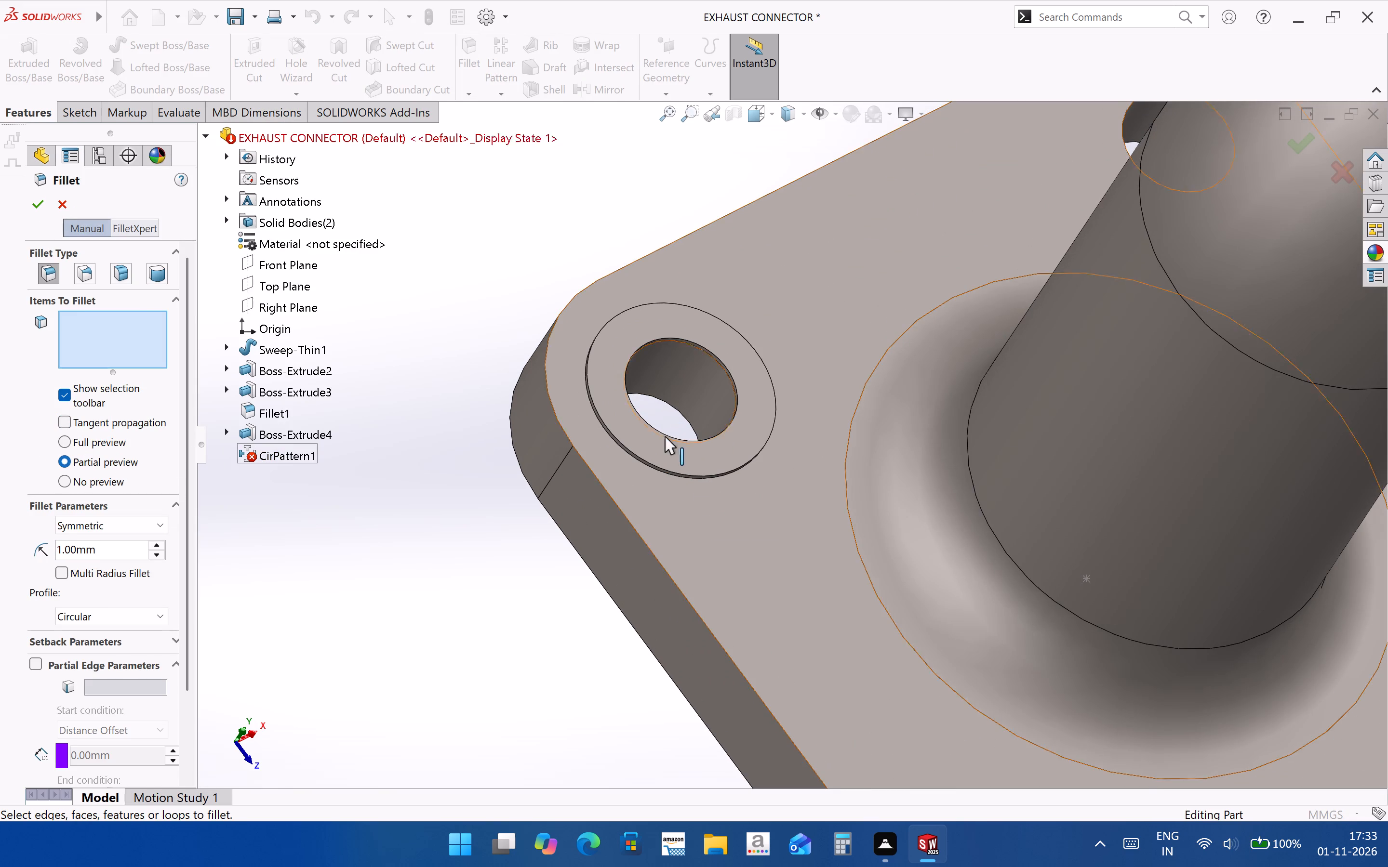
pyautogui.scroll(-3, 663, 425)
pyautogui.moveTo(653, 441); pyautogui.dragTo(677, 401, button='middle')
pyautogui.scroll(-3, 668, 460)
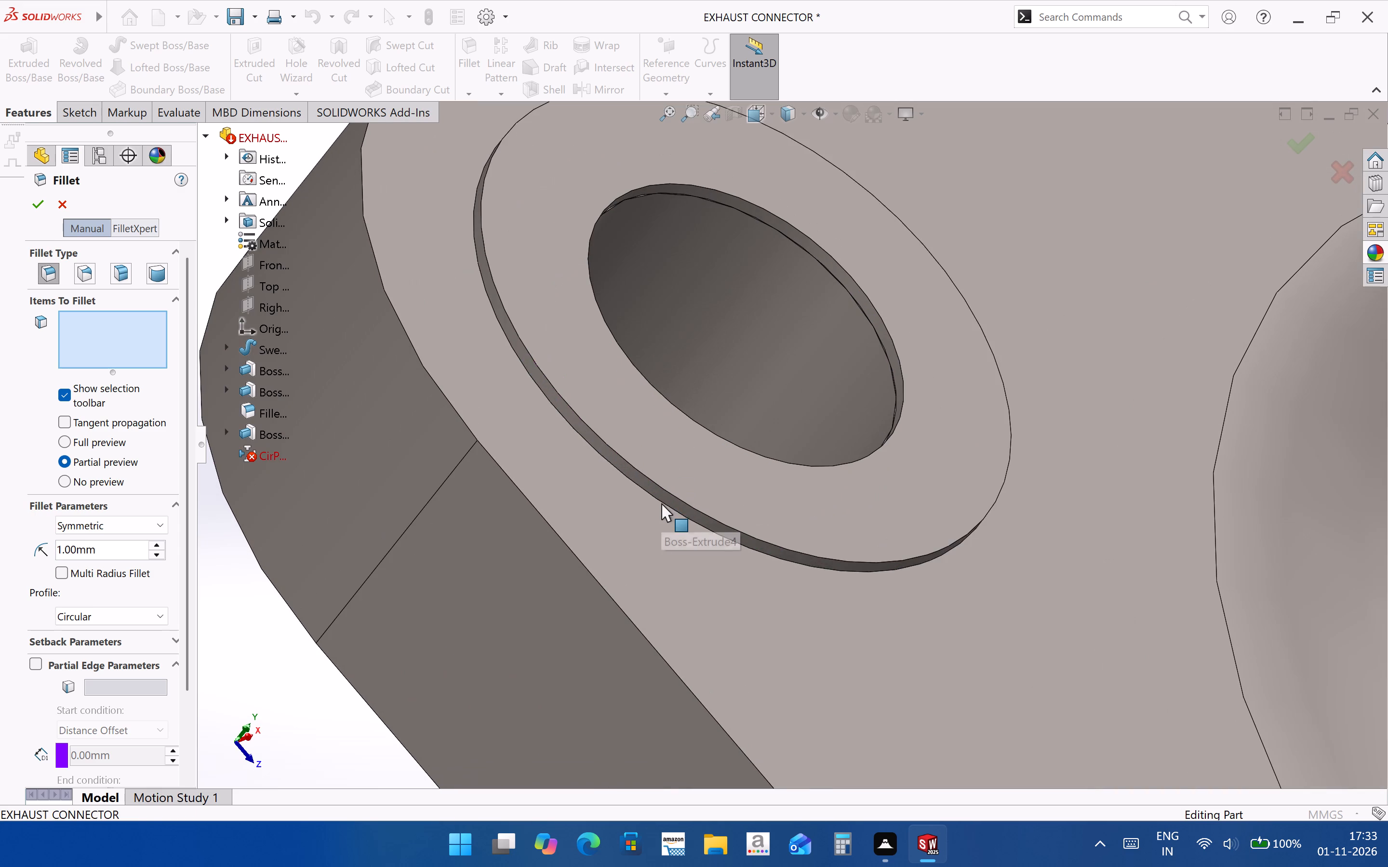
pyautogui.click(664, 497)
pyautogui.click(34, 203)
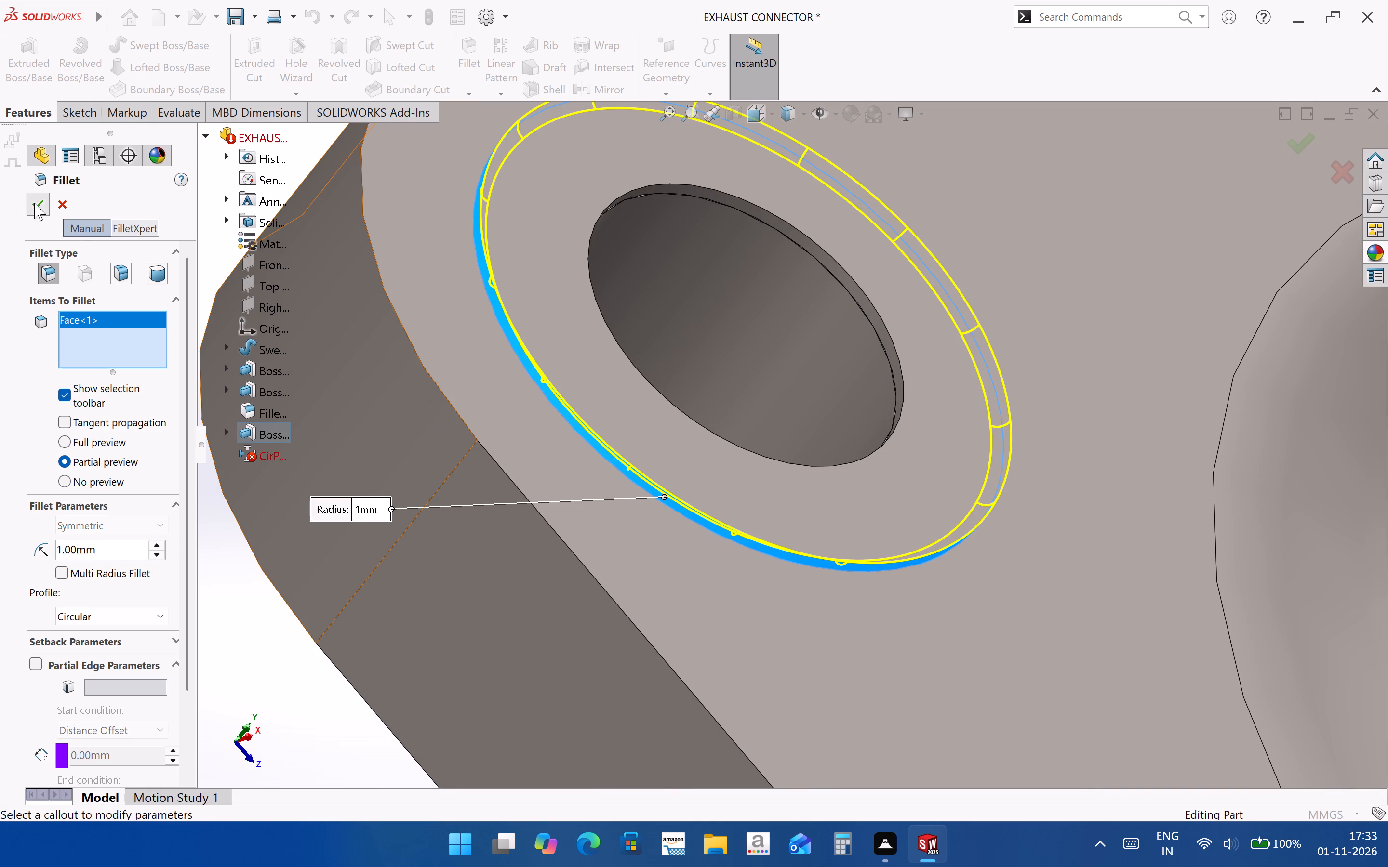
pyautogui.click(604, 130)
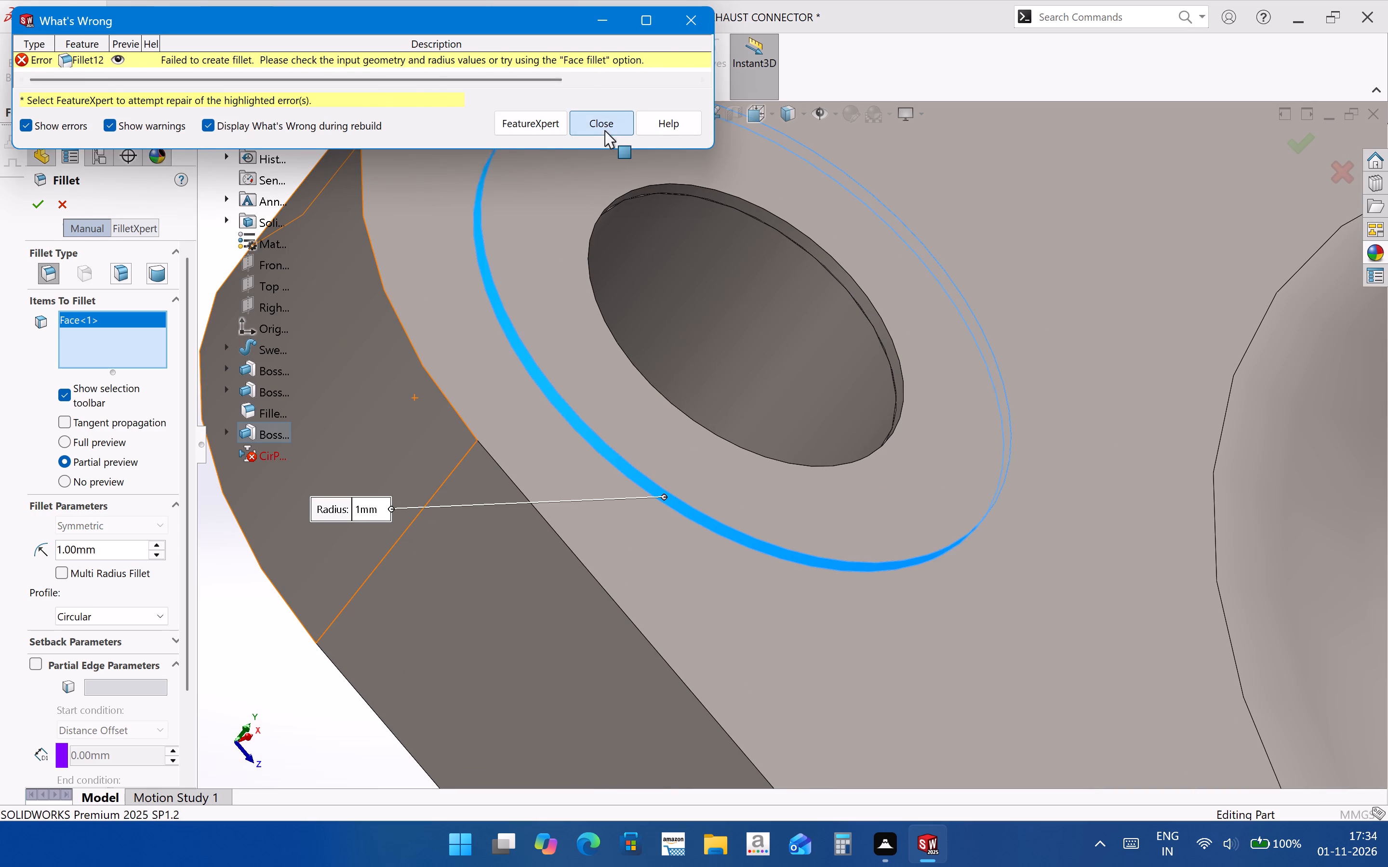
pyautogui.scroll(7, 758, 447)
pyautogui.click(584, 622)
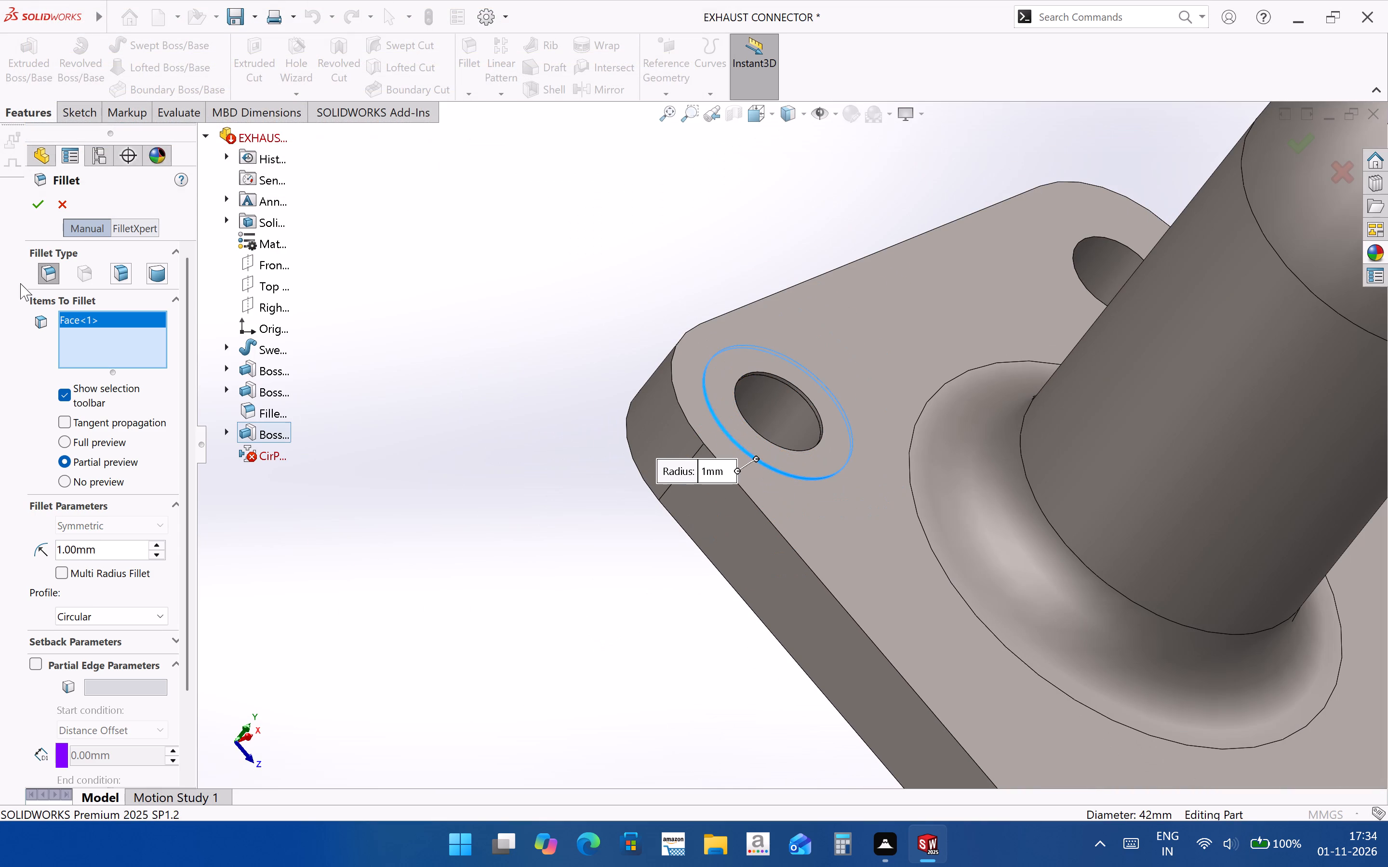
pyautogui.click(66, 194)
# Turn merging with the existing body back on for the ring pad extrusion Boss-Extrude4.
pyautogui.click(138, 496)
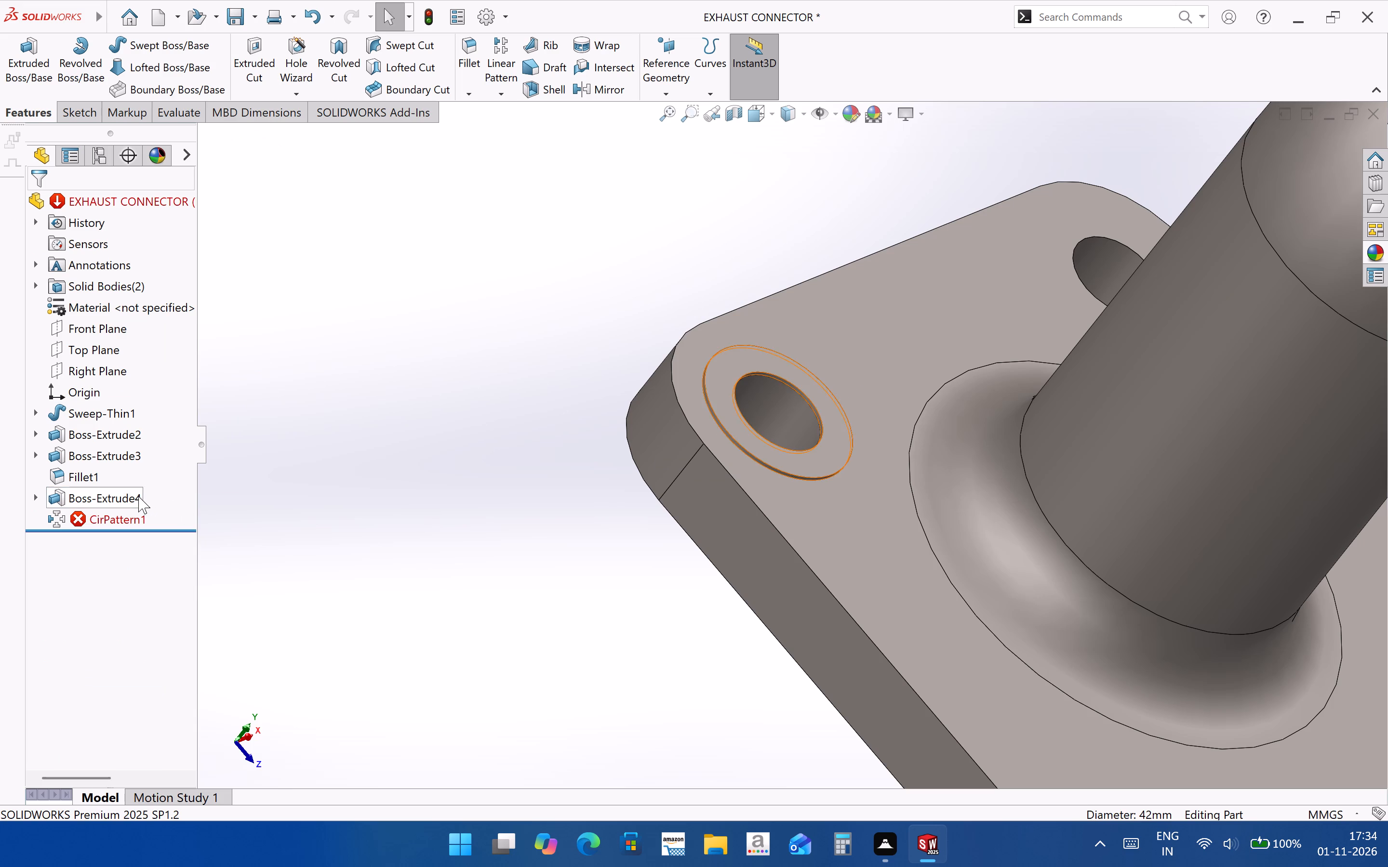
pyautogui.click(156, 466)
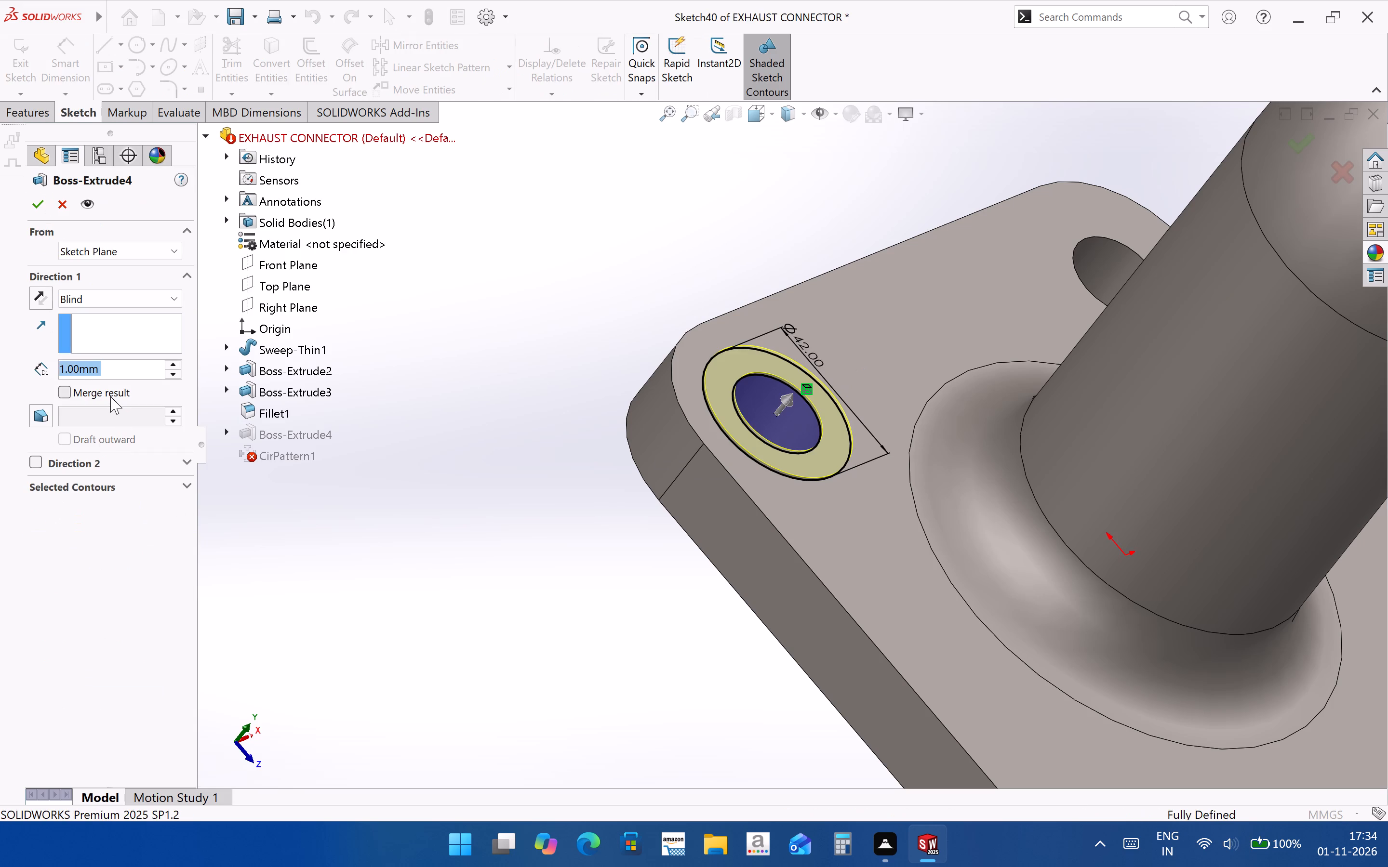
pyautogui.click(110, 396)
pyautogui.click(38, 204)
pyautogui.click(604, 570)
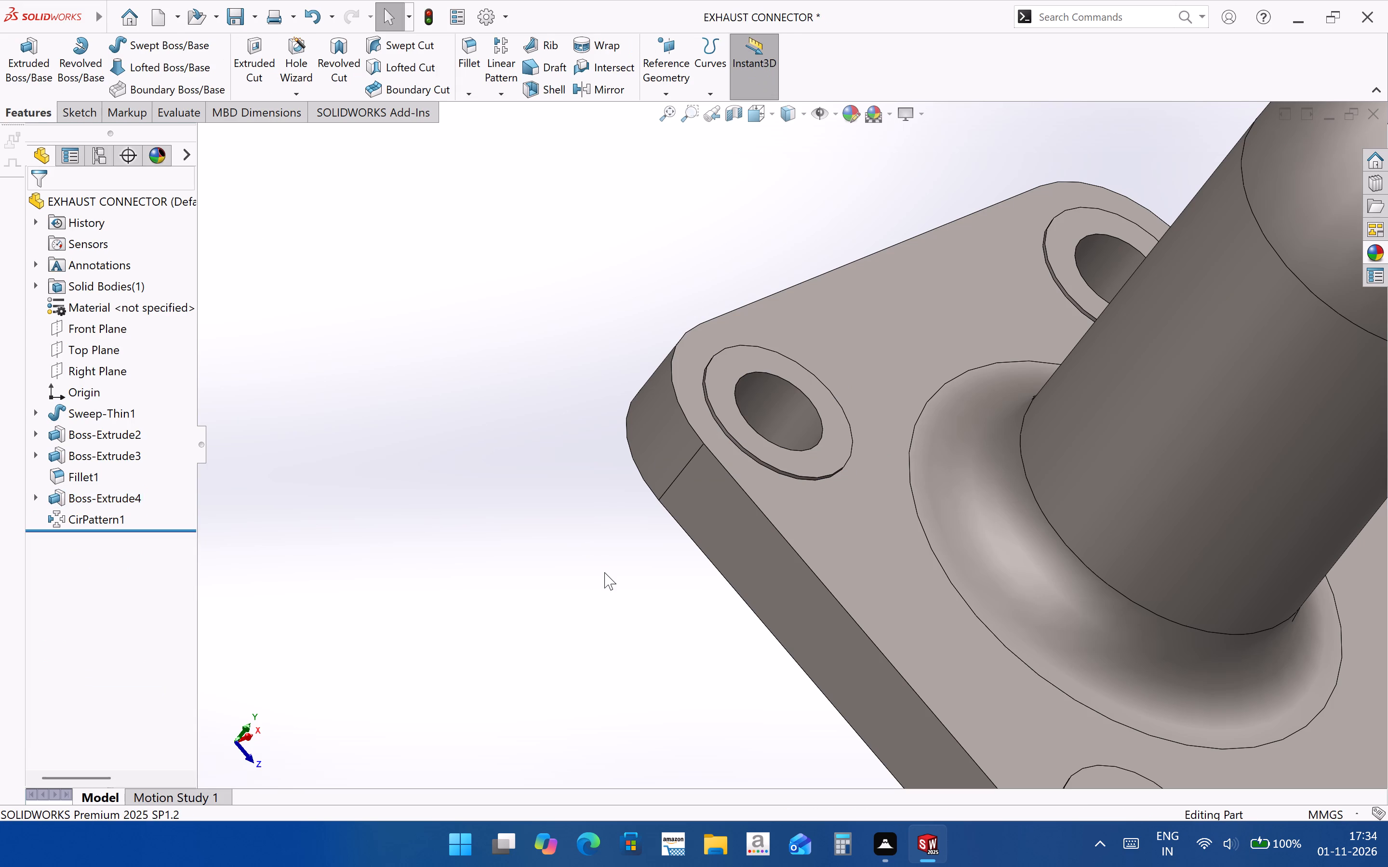
# Start a new constant-size fillet for the ring pad on the square flange.
pyautogui.scroll(-3, 729, 479)
pyautogui.click(469, 81)
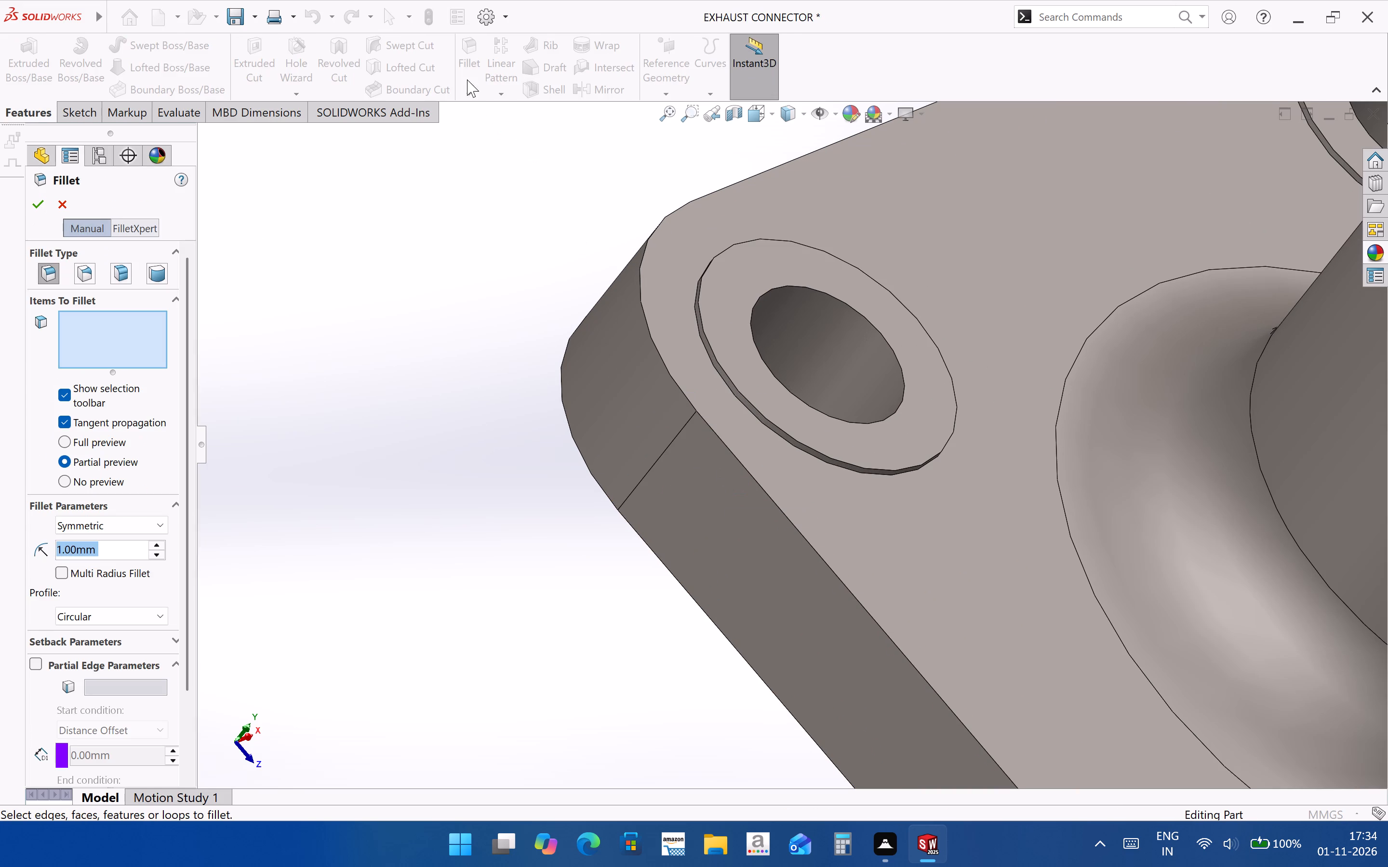
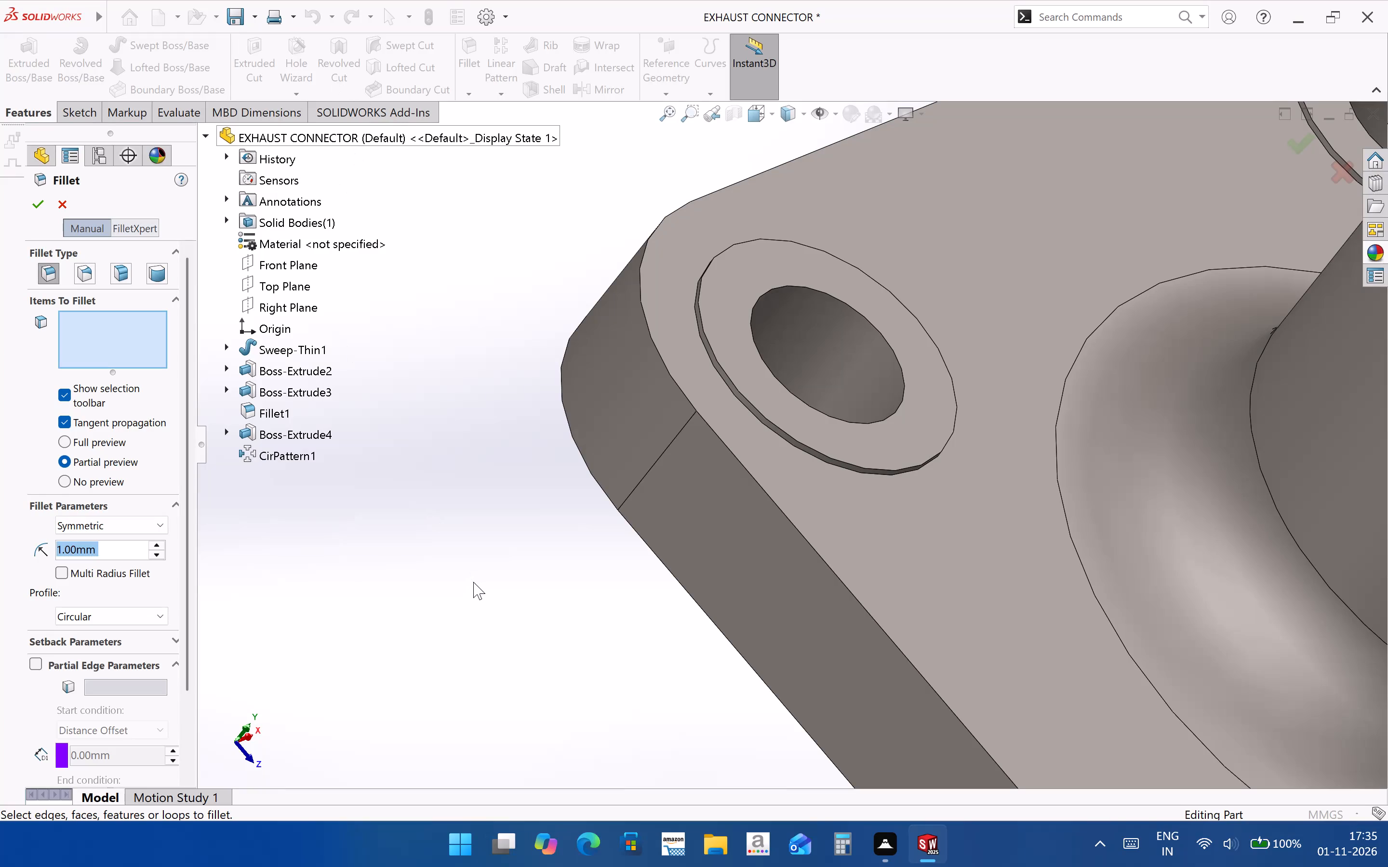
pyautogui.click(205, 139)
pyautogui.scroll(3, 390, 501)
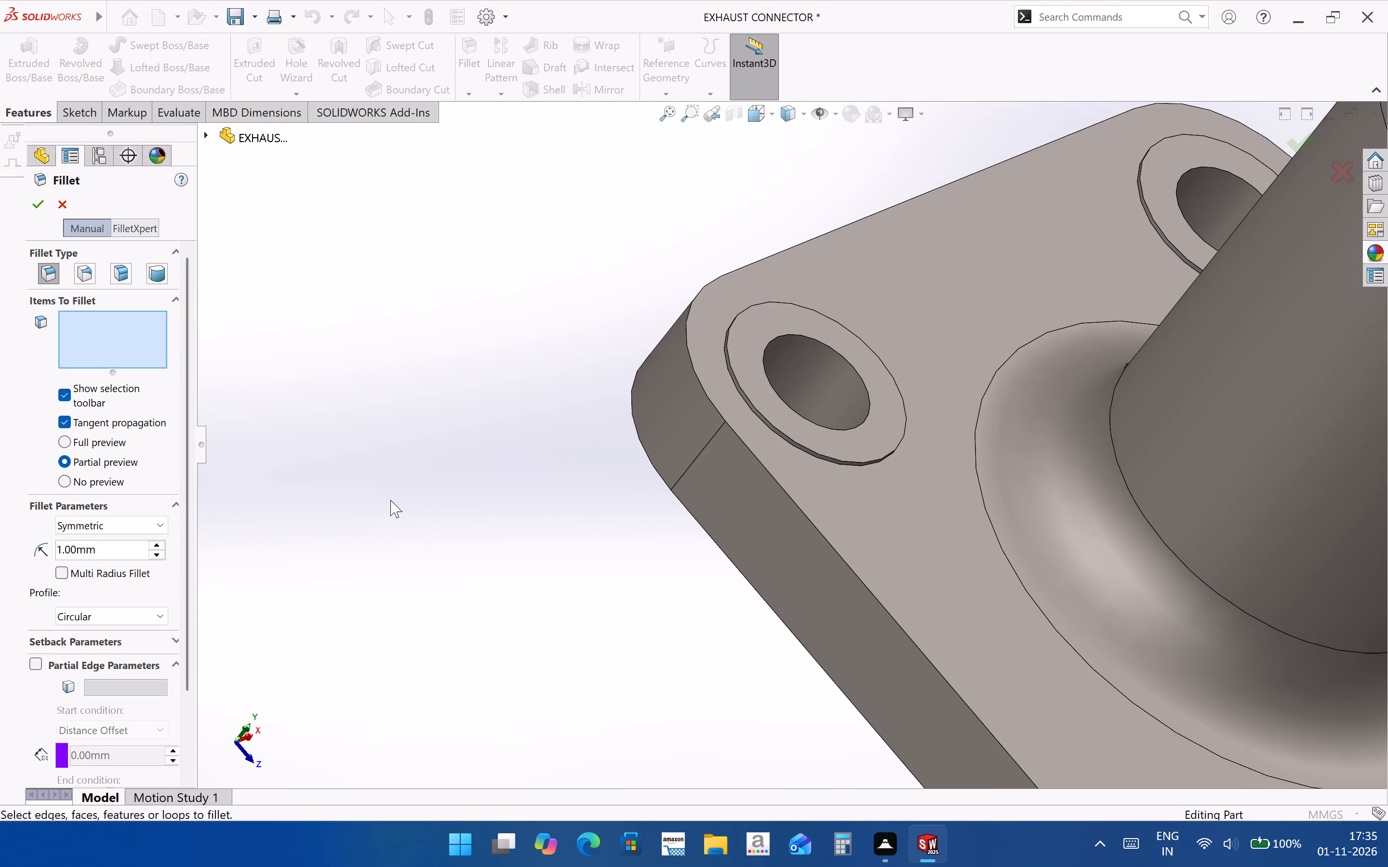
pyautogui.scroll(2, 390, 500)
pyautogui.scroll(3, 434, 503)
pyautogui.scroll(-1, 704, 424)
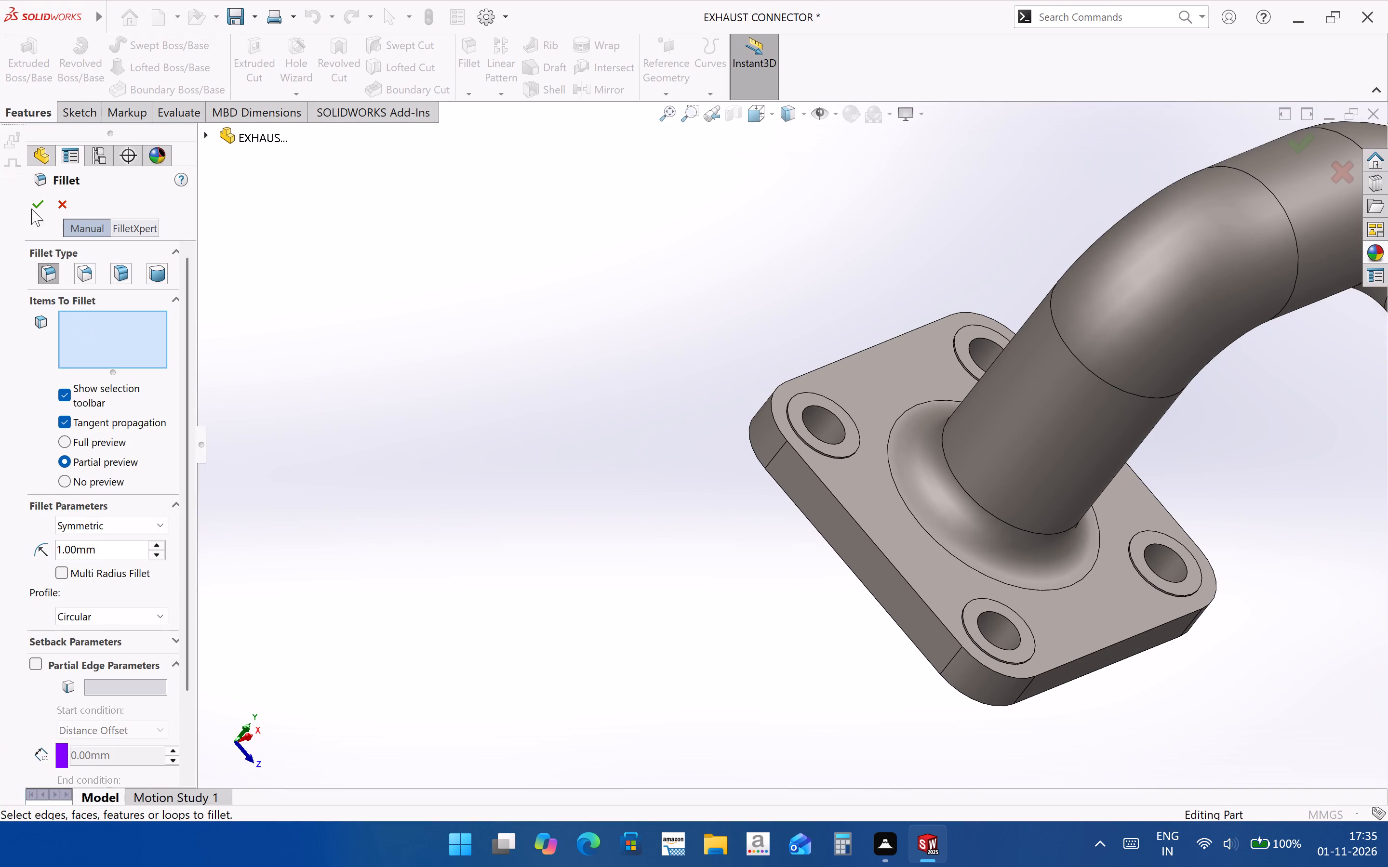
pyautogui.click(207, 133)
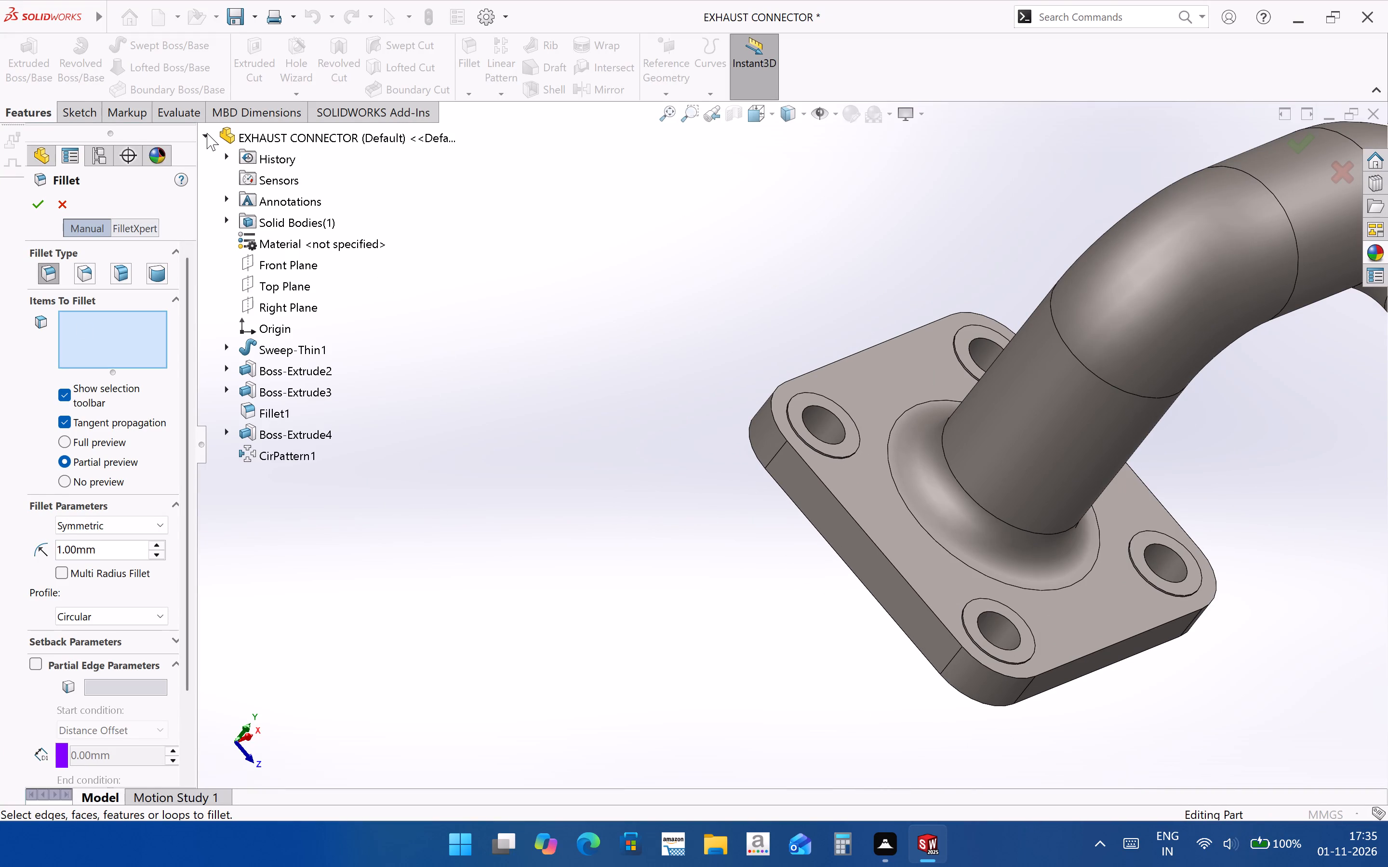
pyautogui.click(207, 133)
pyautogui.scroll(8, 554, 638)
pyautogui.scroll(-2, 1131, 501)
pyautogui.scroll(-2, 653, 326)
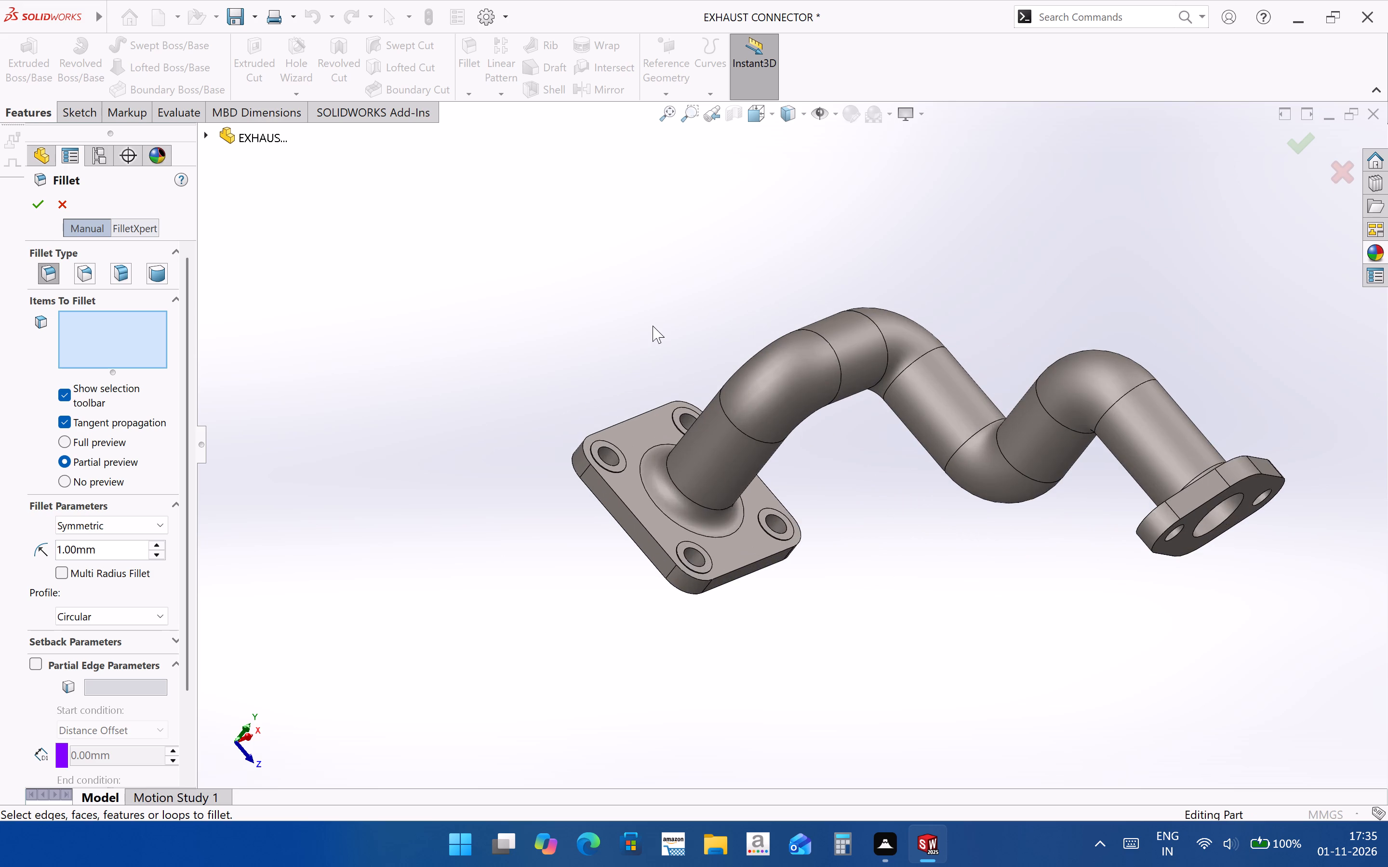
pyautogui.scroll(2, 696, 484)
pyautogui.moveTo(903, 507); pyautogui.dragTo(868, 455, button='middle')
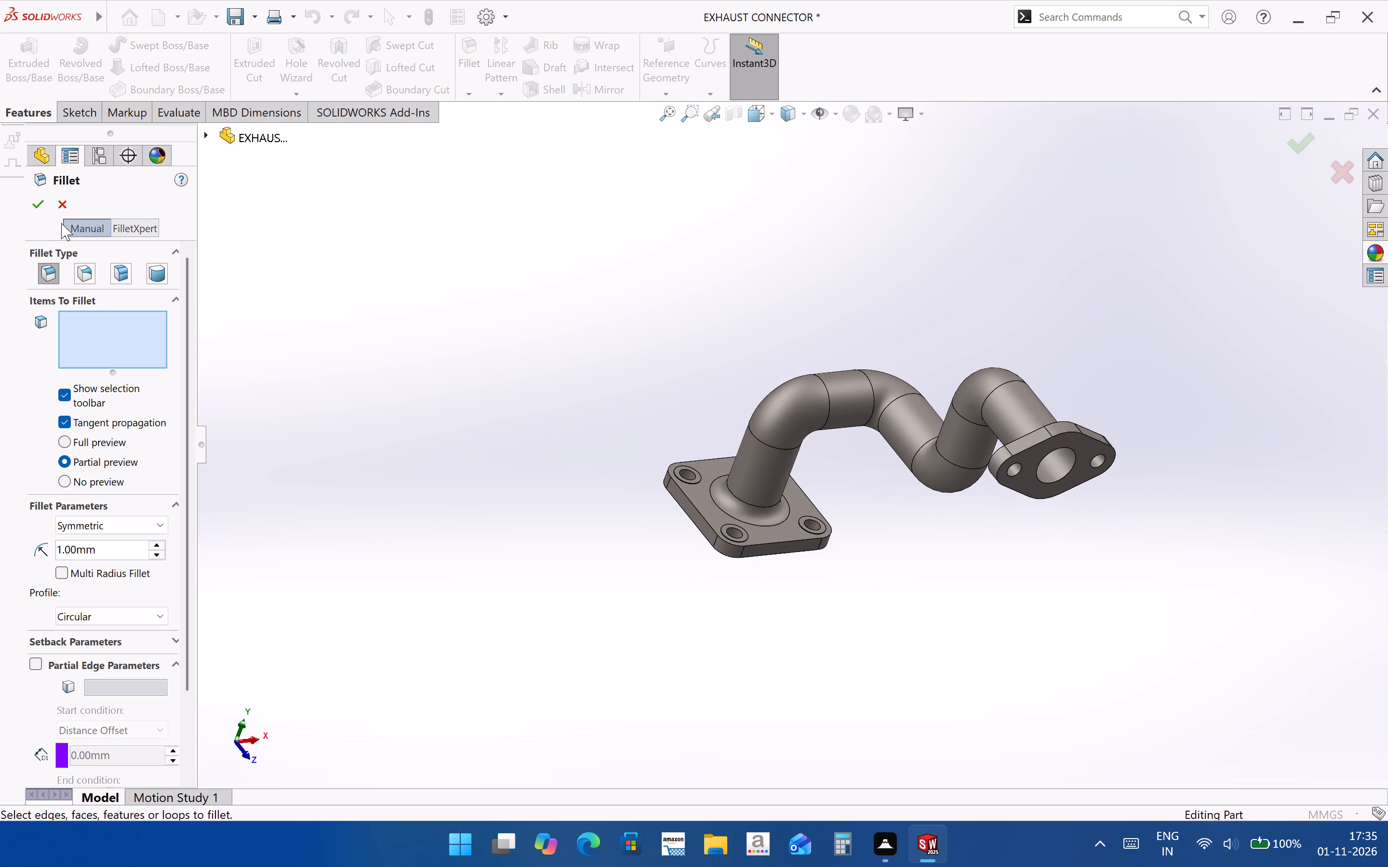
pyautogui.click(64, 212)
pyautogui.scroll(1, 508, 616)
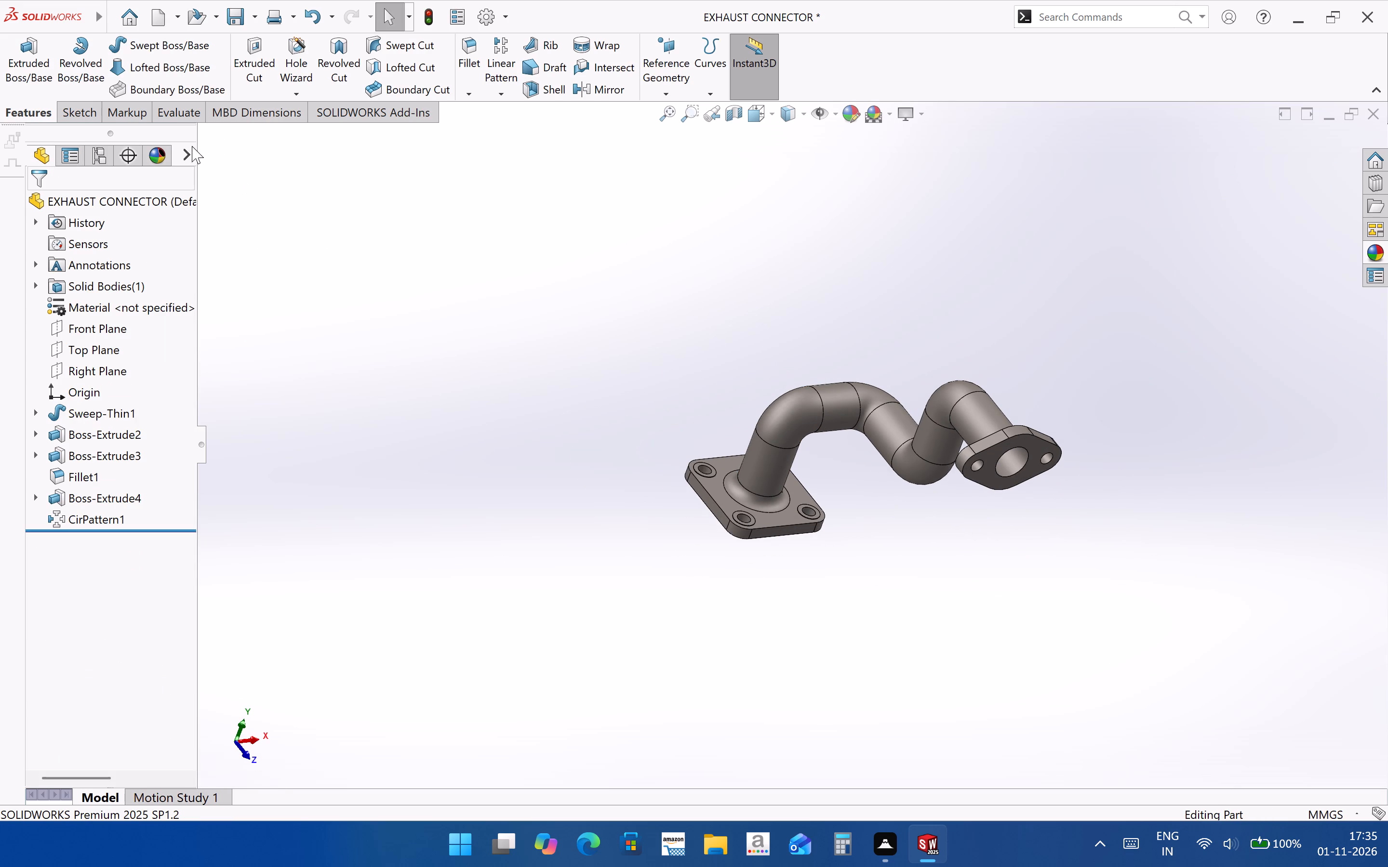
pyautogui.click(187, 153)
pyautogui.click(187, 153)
# Review the definition of the ring pads' circular pattern CirPattern1.
pyautogui.scroll(-2, 792, 456)
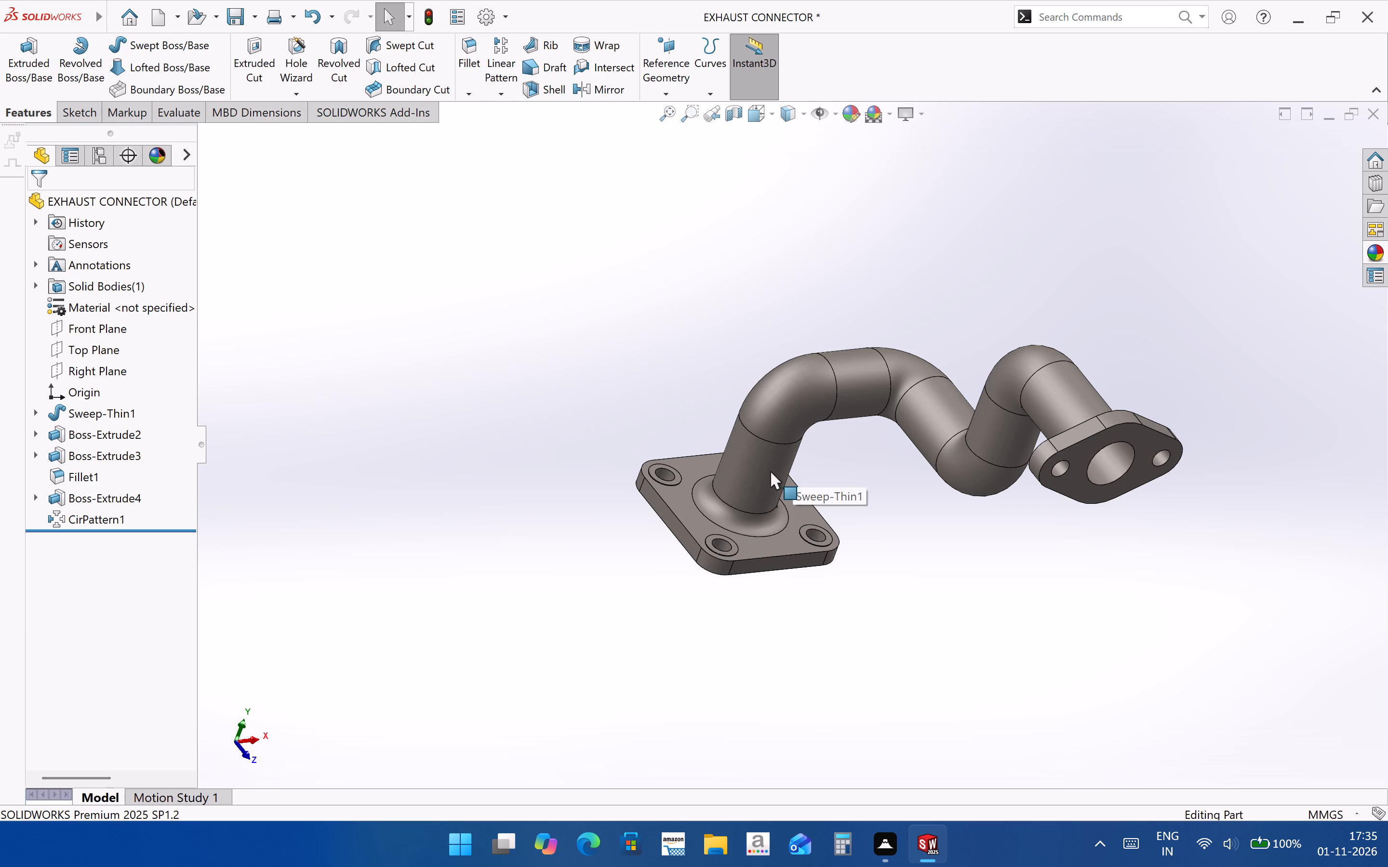
pyautogui.scroll(-1, 764, 516)
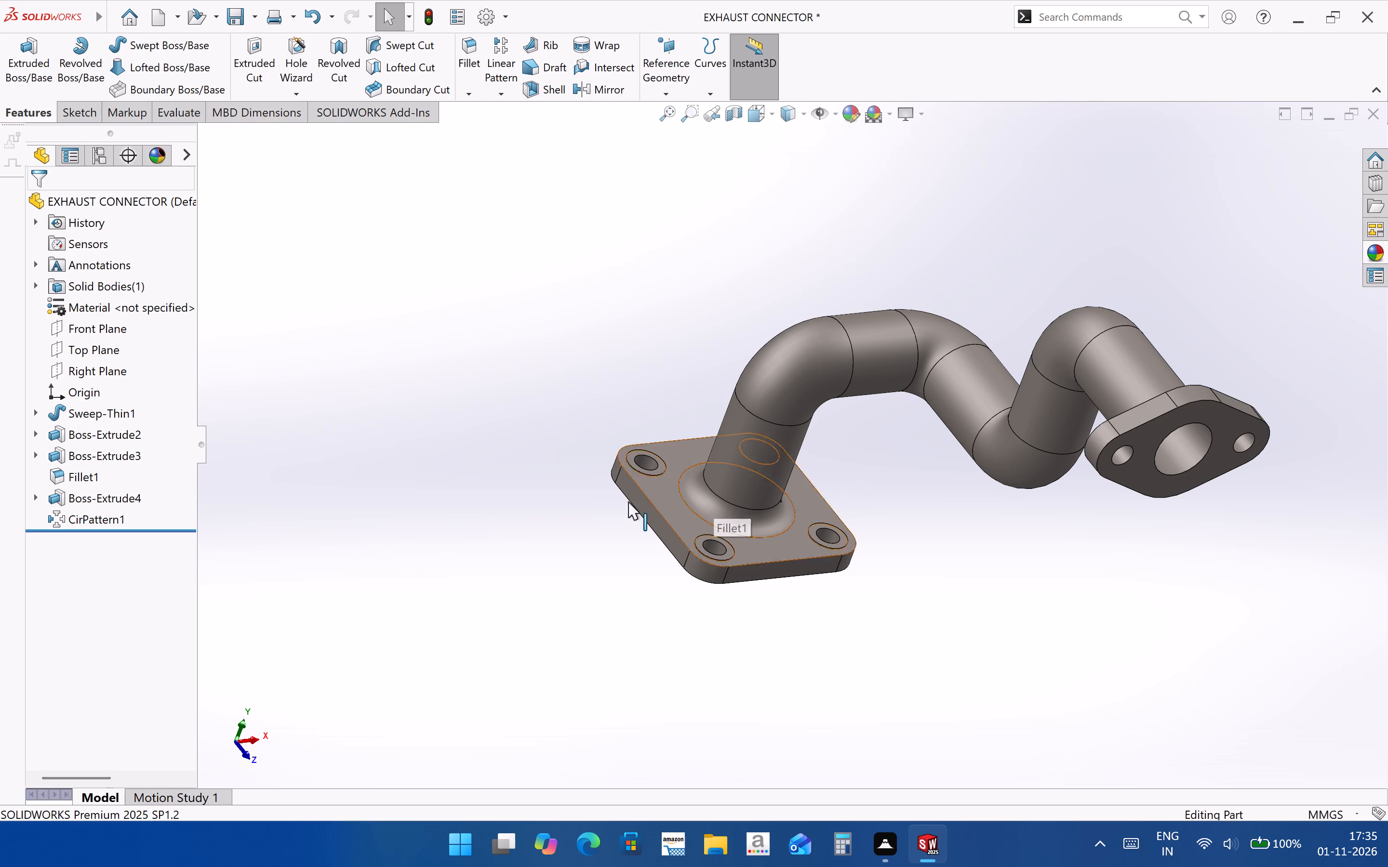
pyautogui.click(84, 516)
pyautogui.click(95, 479)
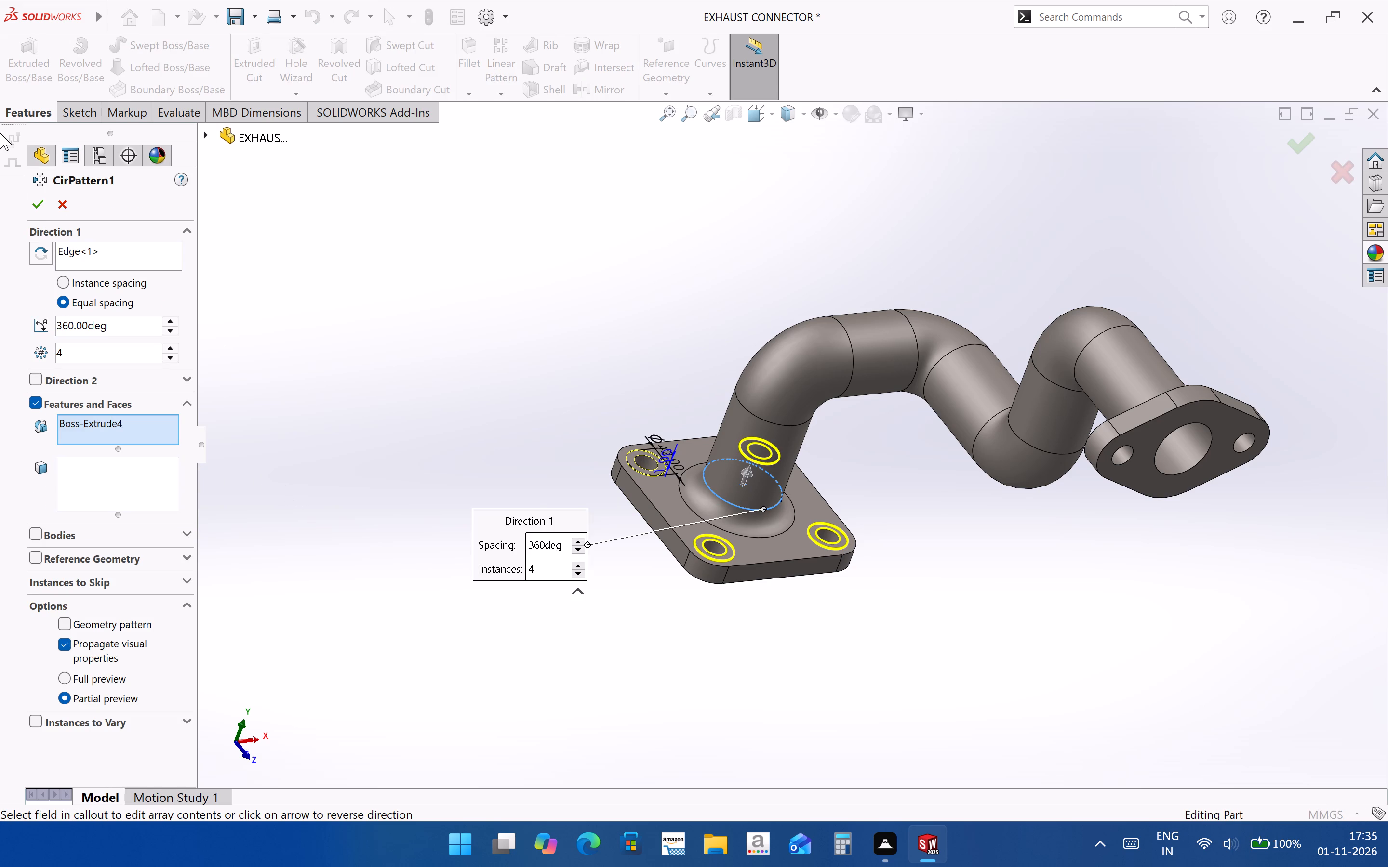
pyautogui.click(32, 201)
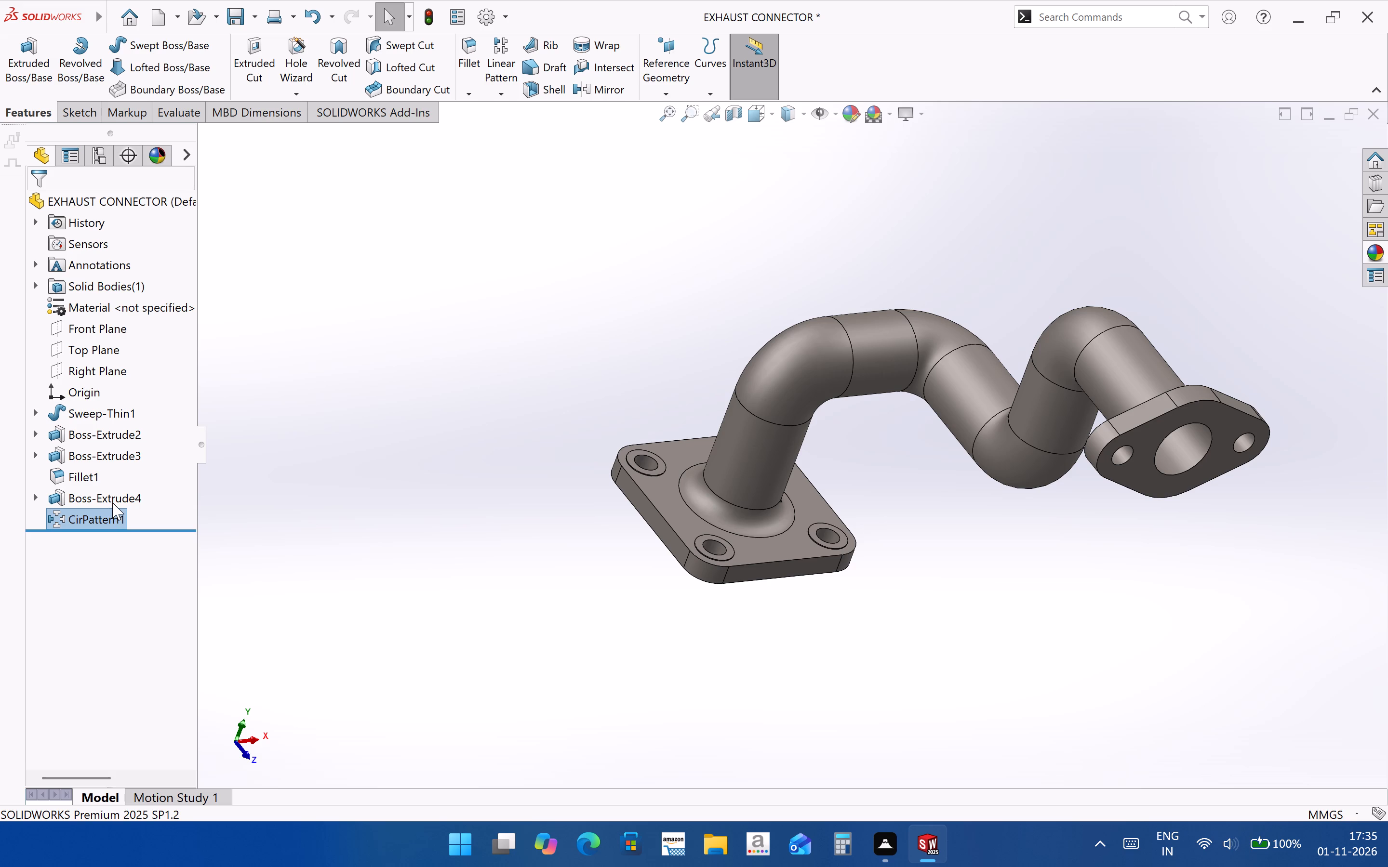
# Start a new constant-size fillet, try the square flange's upper face as the item, and remove that face from the selection.
pyautogui.click(483, 632)
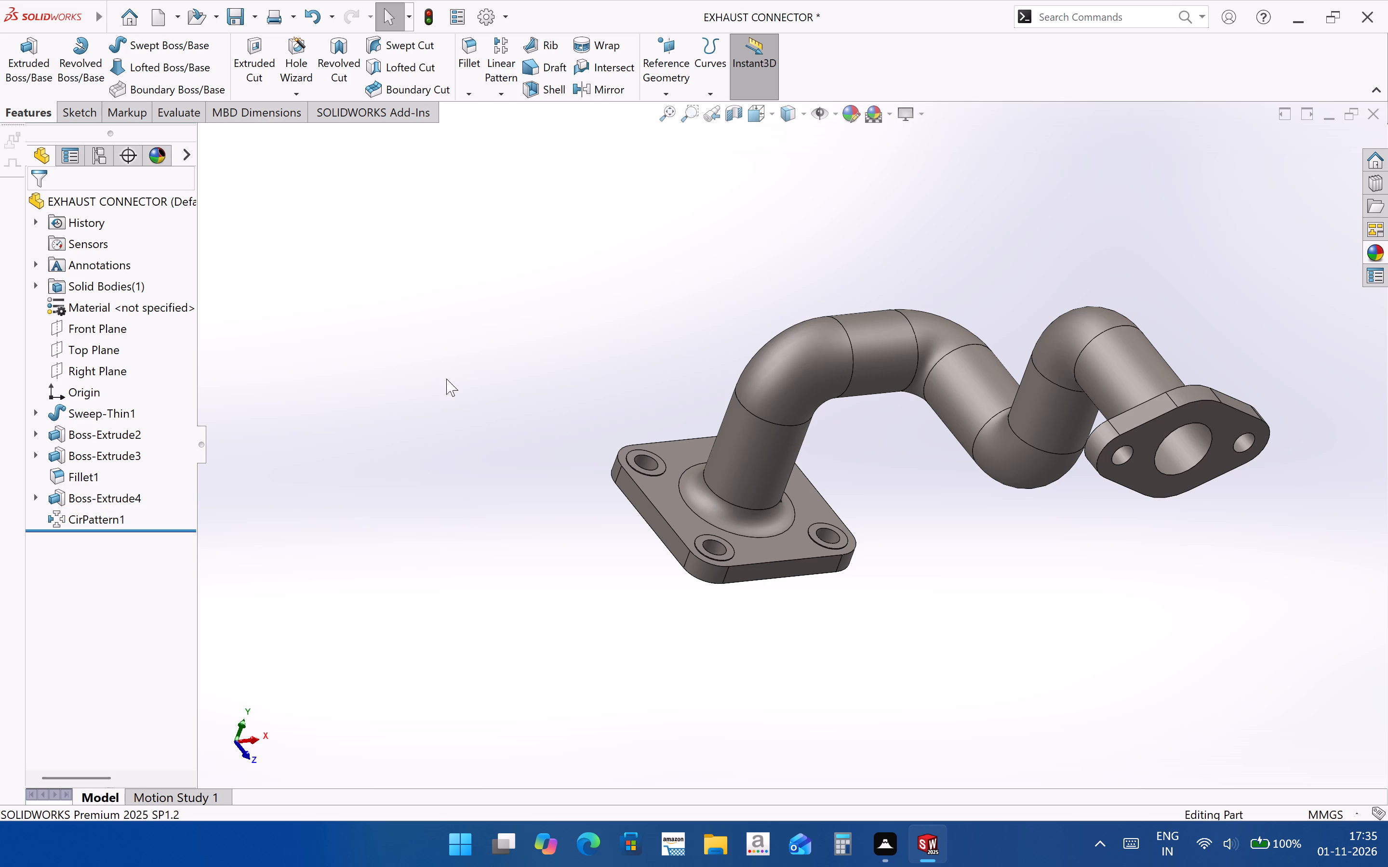
pyautogui.click(455, 97)
pyautogui.click(467, 93)
pyautogui.click(480, 109)
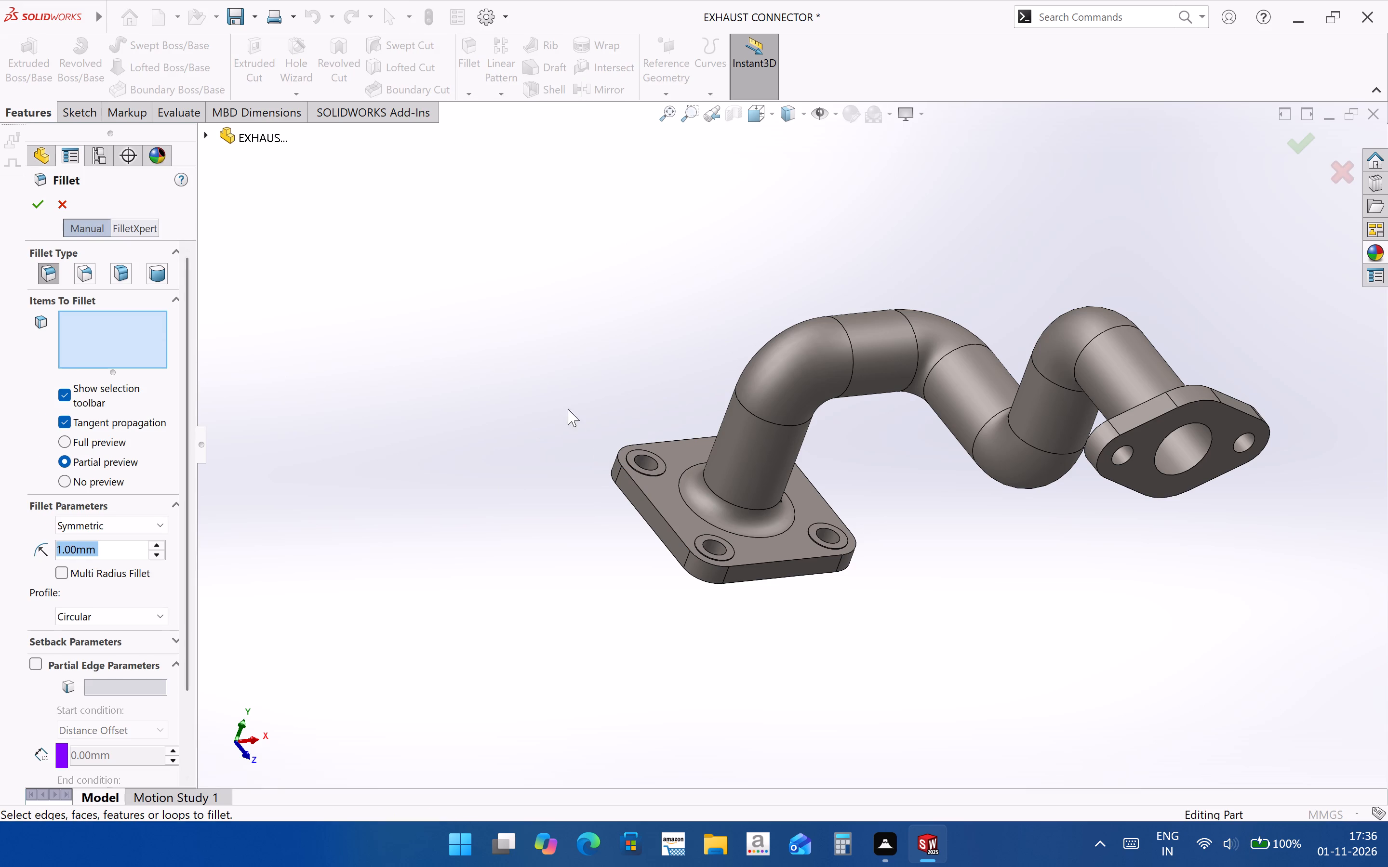
pyautogui.scroll(-2, 589, 424)
pyautogui.scroll(2, 892, 536)
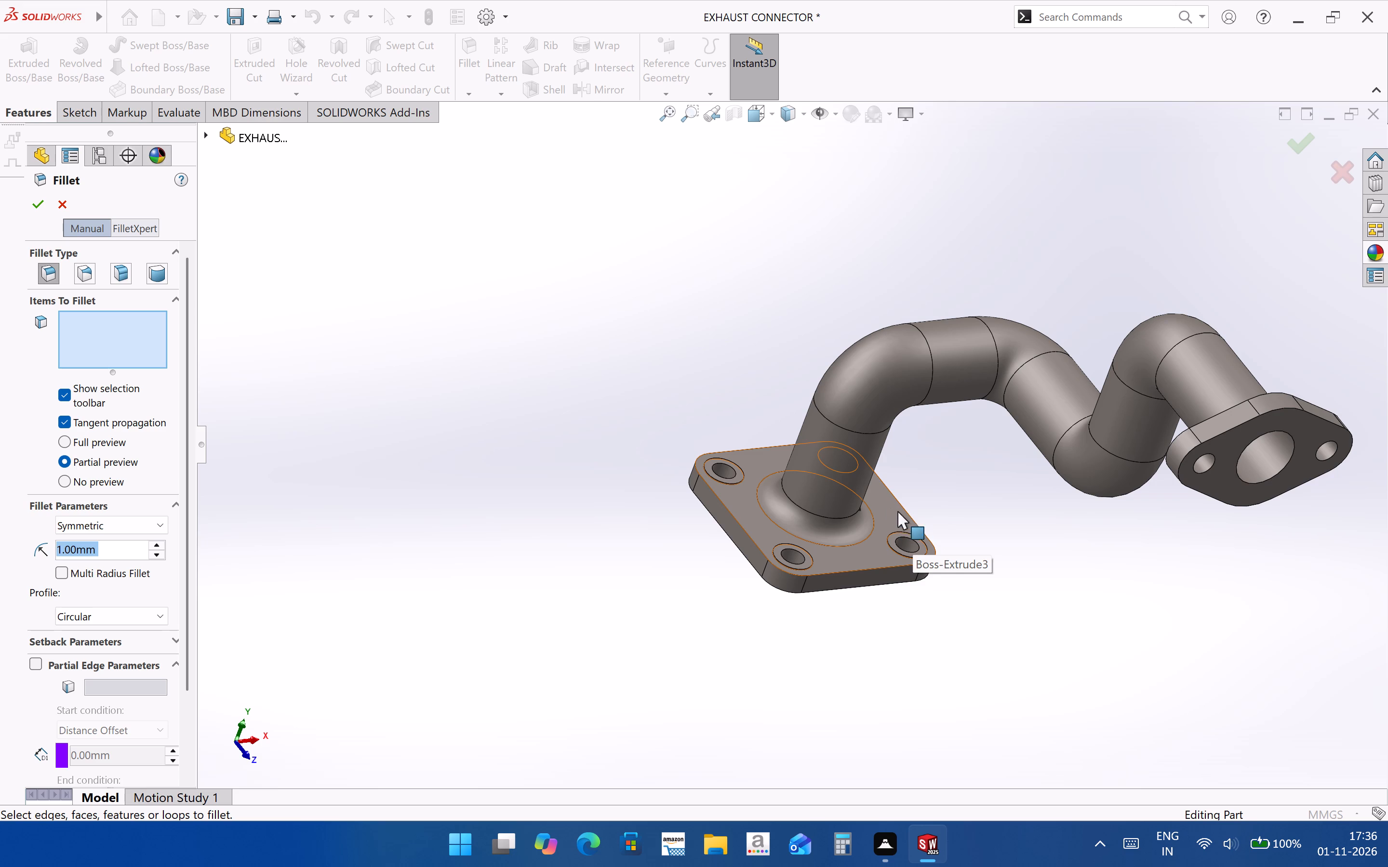
pyautogui.scroll(6, 932, 555)
pyautogui.moveTo(930, 538); pyautogui.dragTo(978, 585, button='middle')
pyautogui.scroll(-3, 875, 460)
pyautogui.moveTo(841, 486); pyautogui.dragTo(839, 426, button='middle')
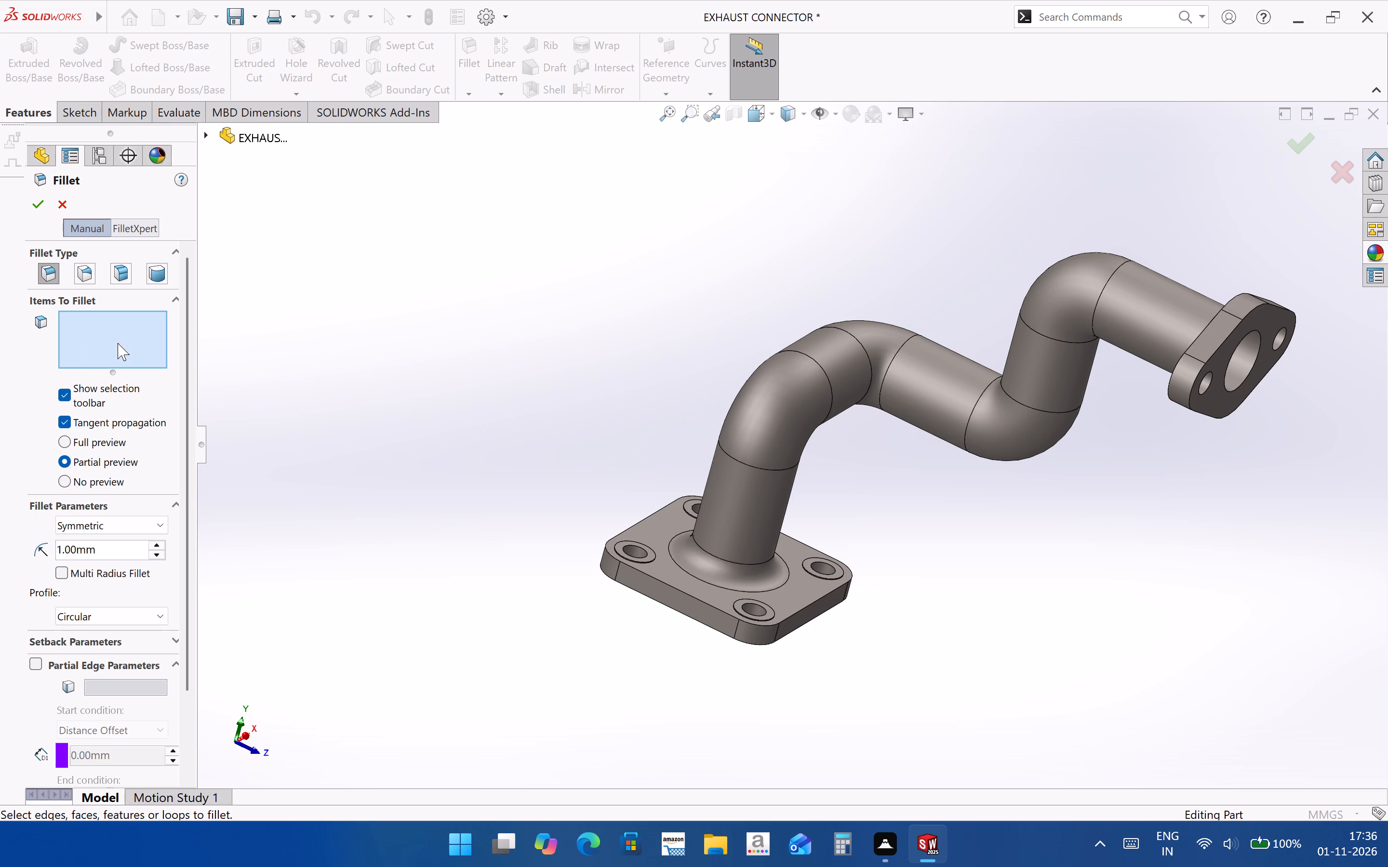
pyautogui.scroll(-14, 651, 559)
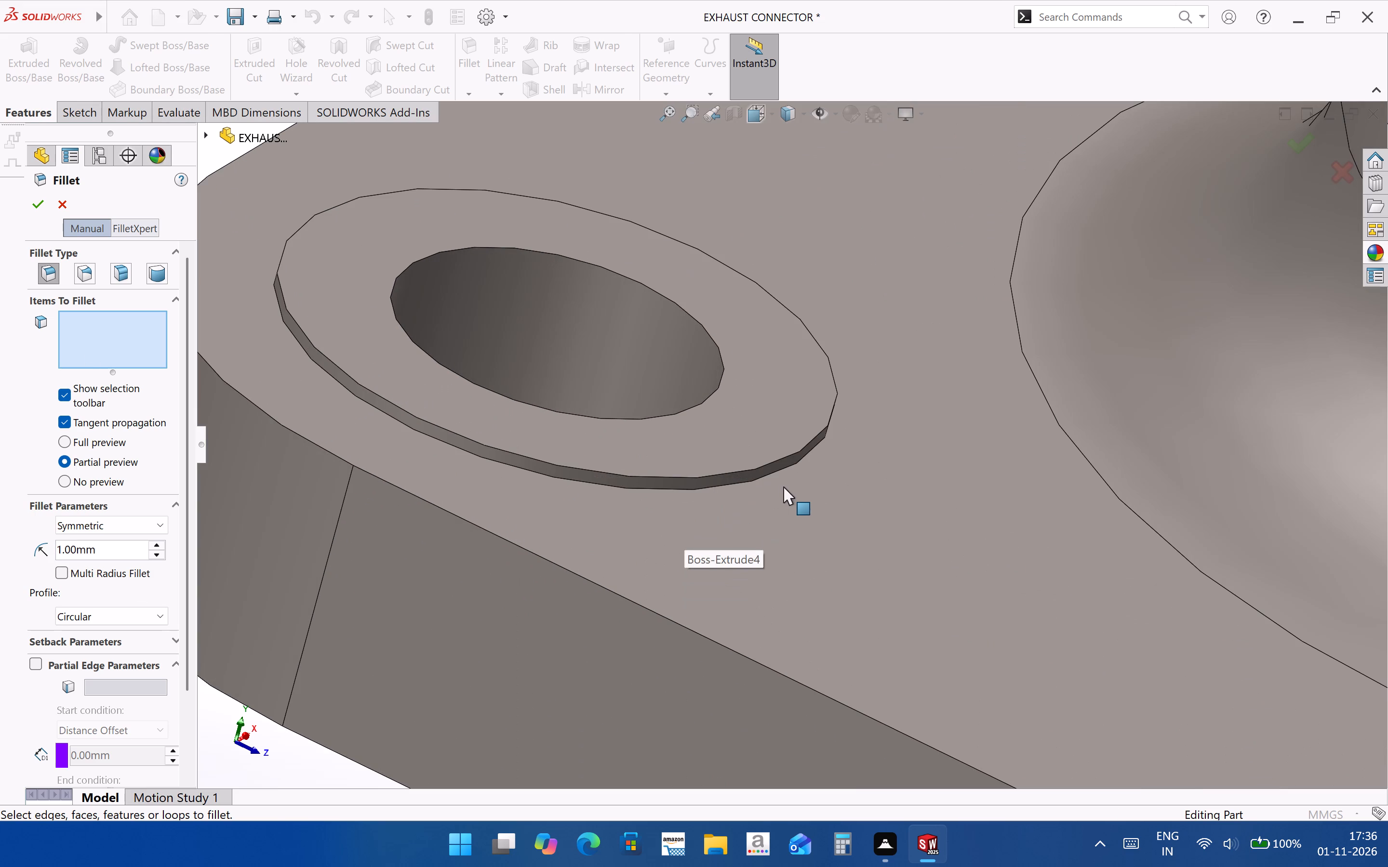
pyautogui.moveTo(785, 486); pyautogui.dragTo(759, 488)
pyautogui.scroll(-4, 756, 483)
pyautogui.scroll(11, 726, 522)
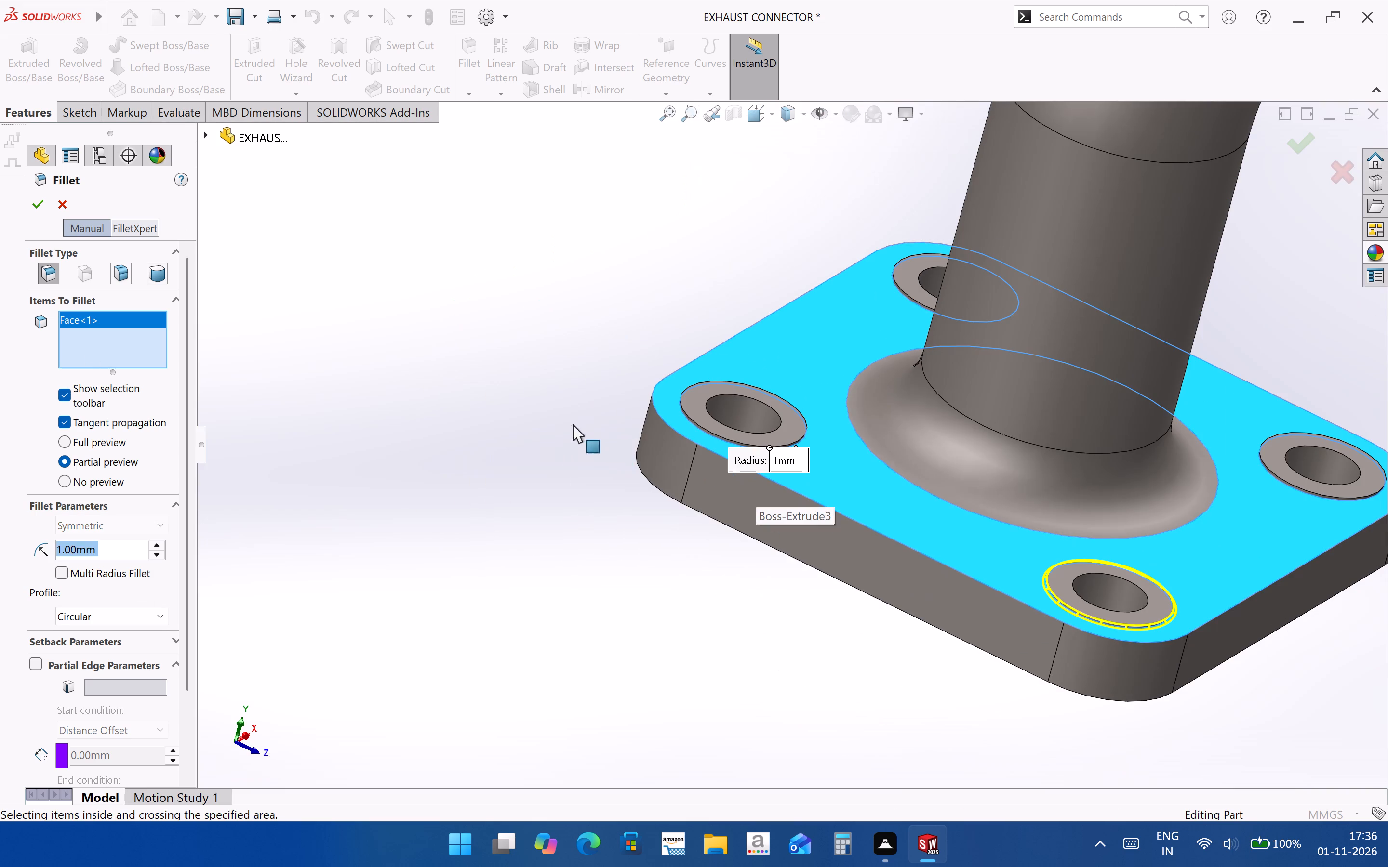
pyautogui.click(549, 423)
pyautogui.click(464, 380)
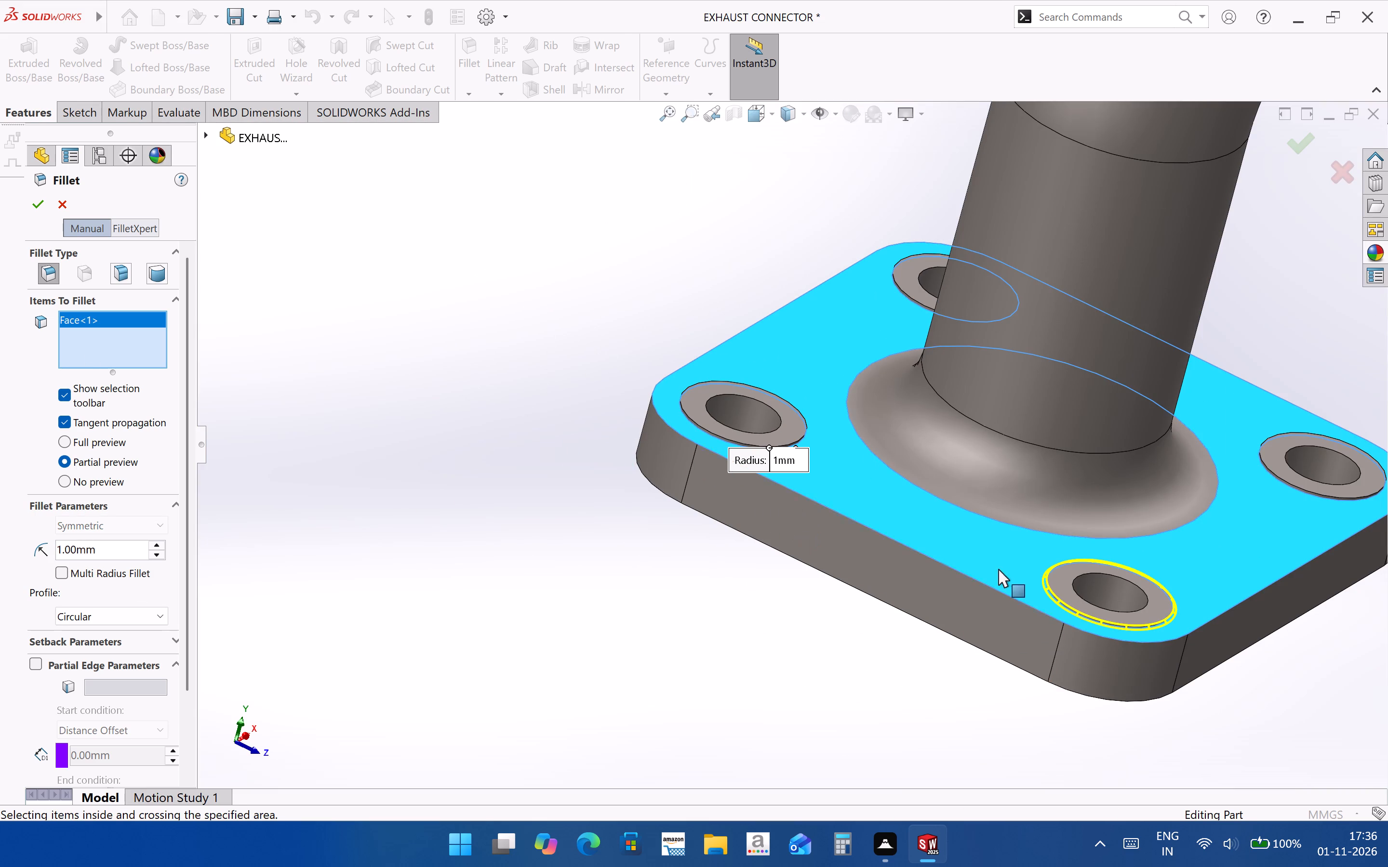
pyautogui.press('`')
pyautogui.click(99, 319)
pyautogui.press('Delete')
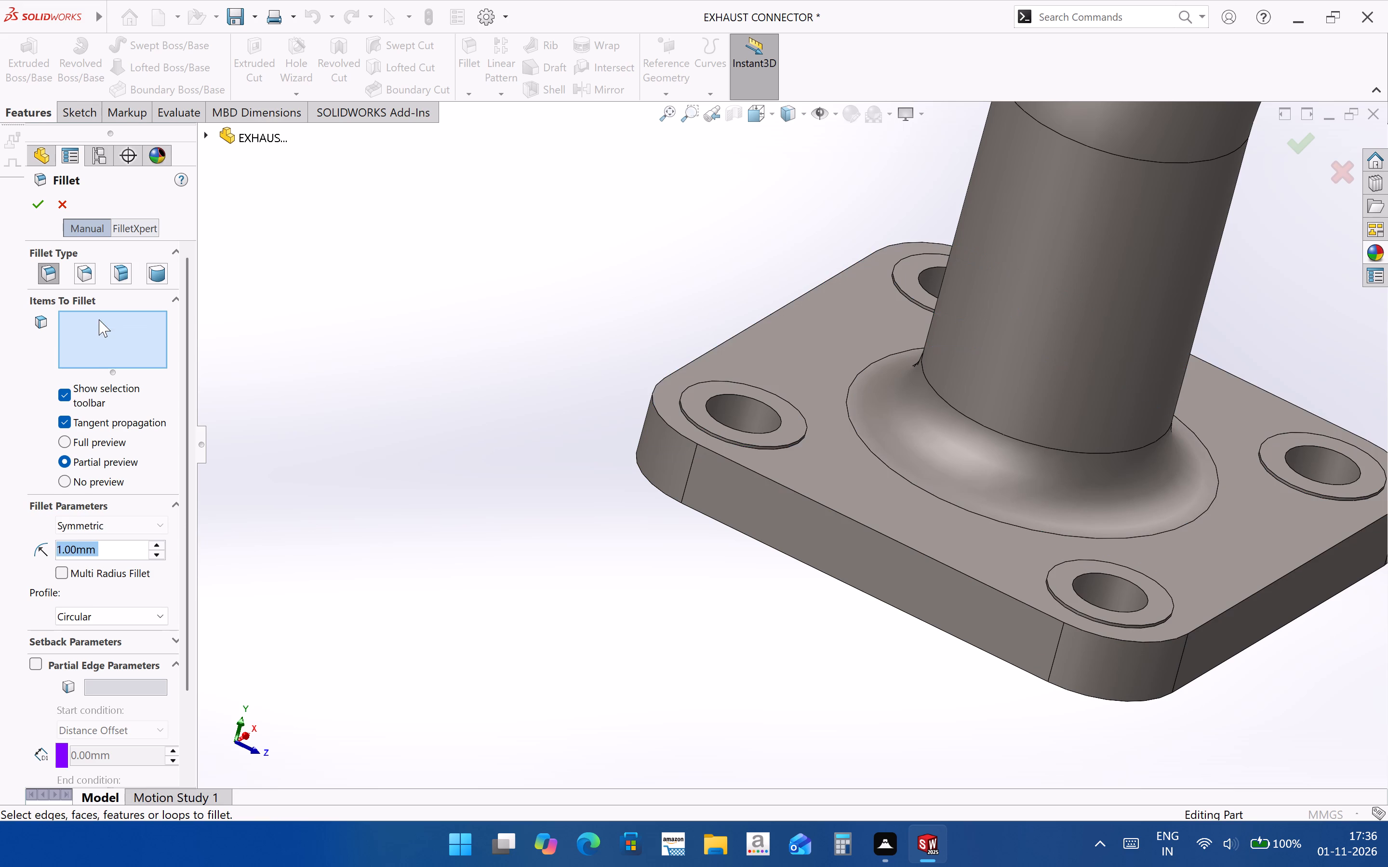
# Fillet the lower outer edges of all four ring pads on the square flange with a symmetric 1 mm radius.
pyautogui.scroll(-8, 815, 455)
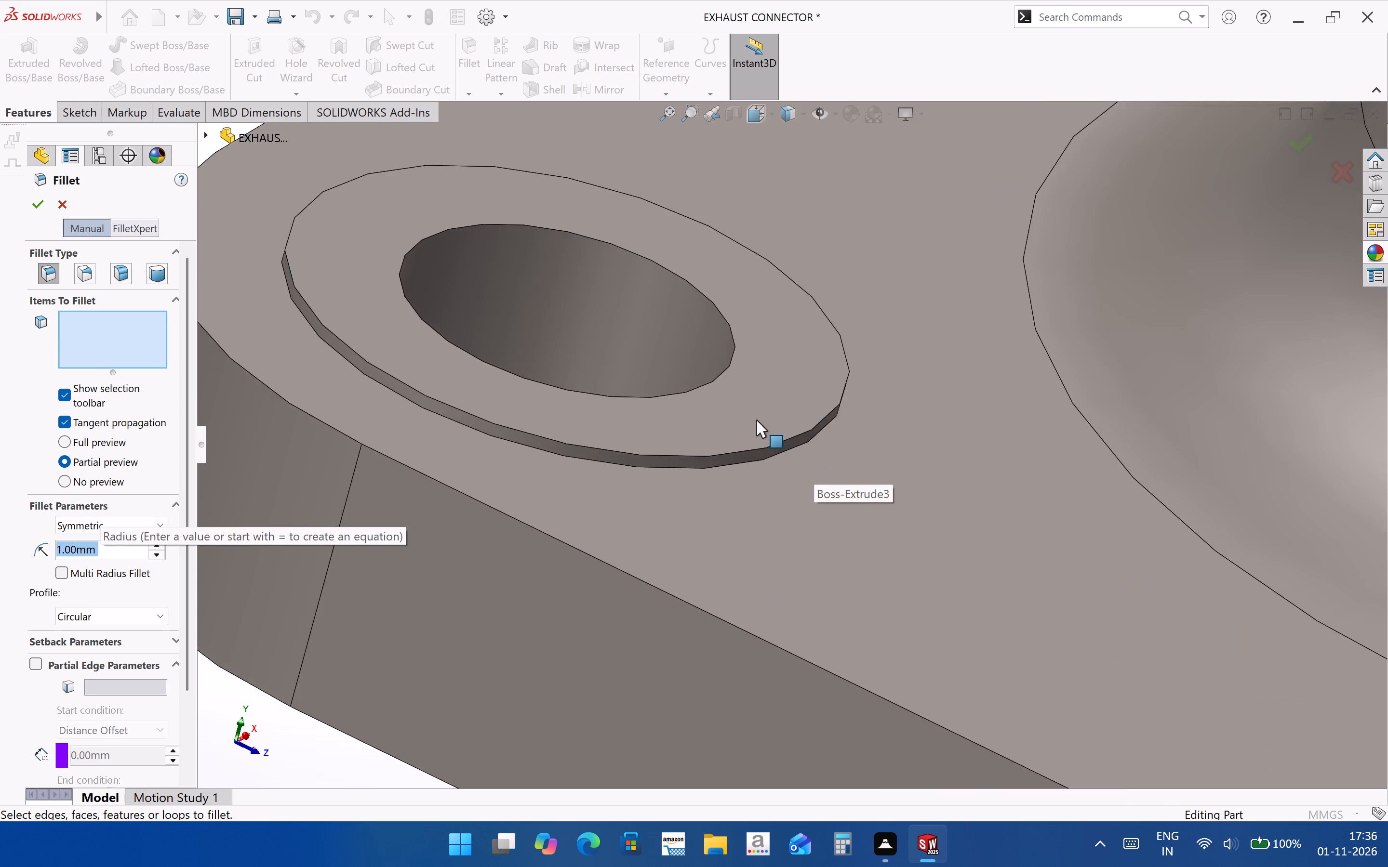
pyautogui.scroll(-2, 756, 420)
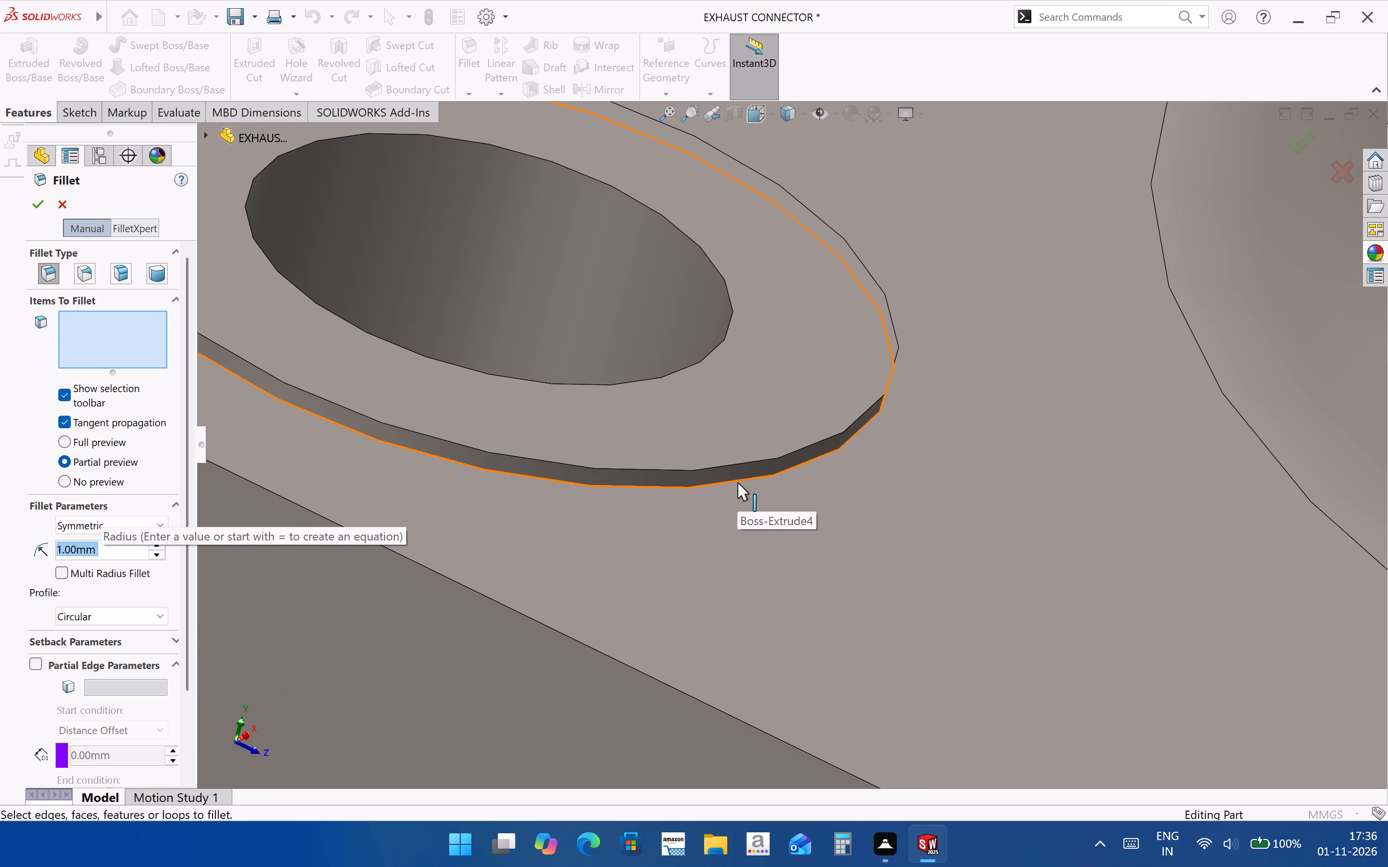
pyautogui.click(737, 482)
pyautogui.scroll(9, 705, 544)
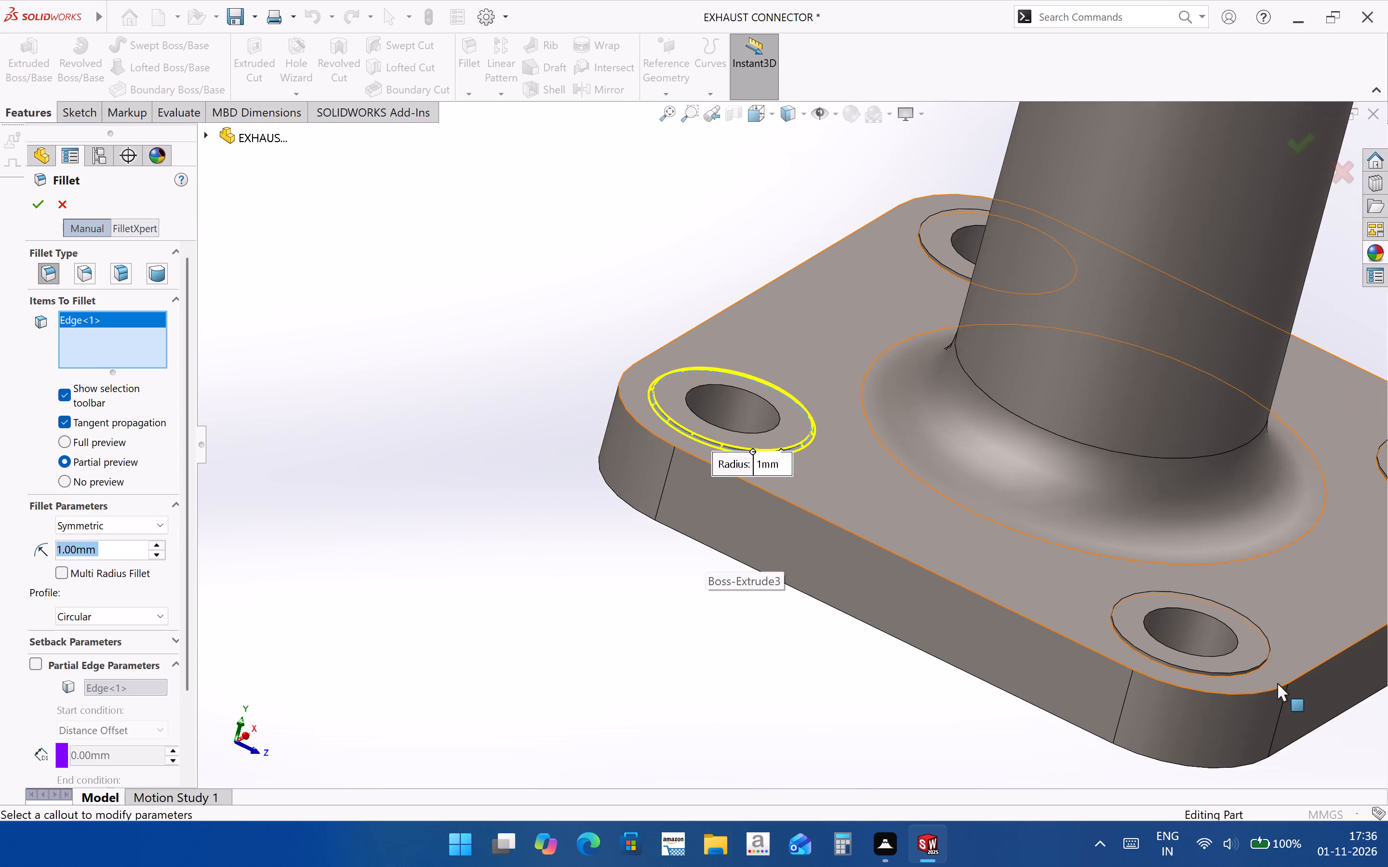
pyautogui.scroll(-3, 1278, 682)
pyautogui.scroll(-7, 1101, 617)
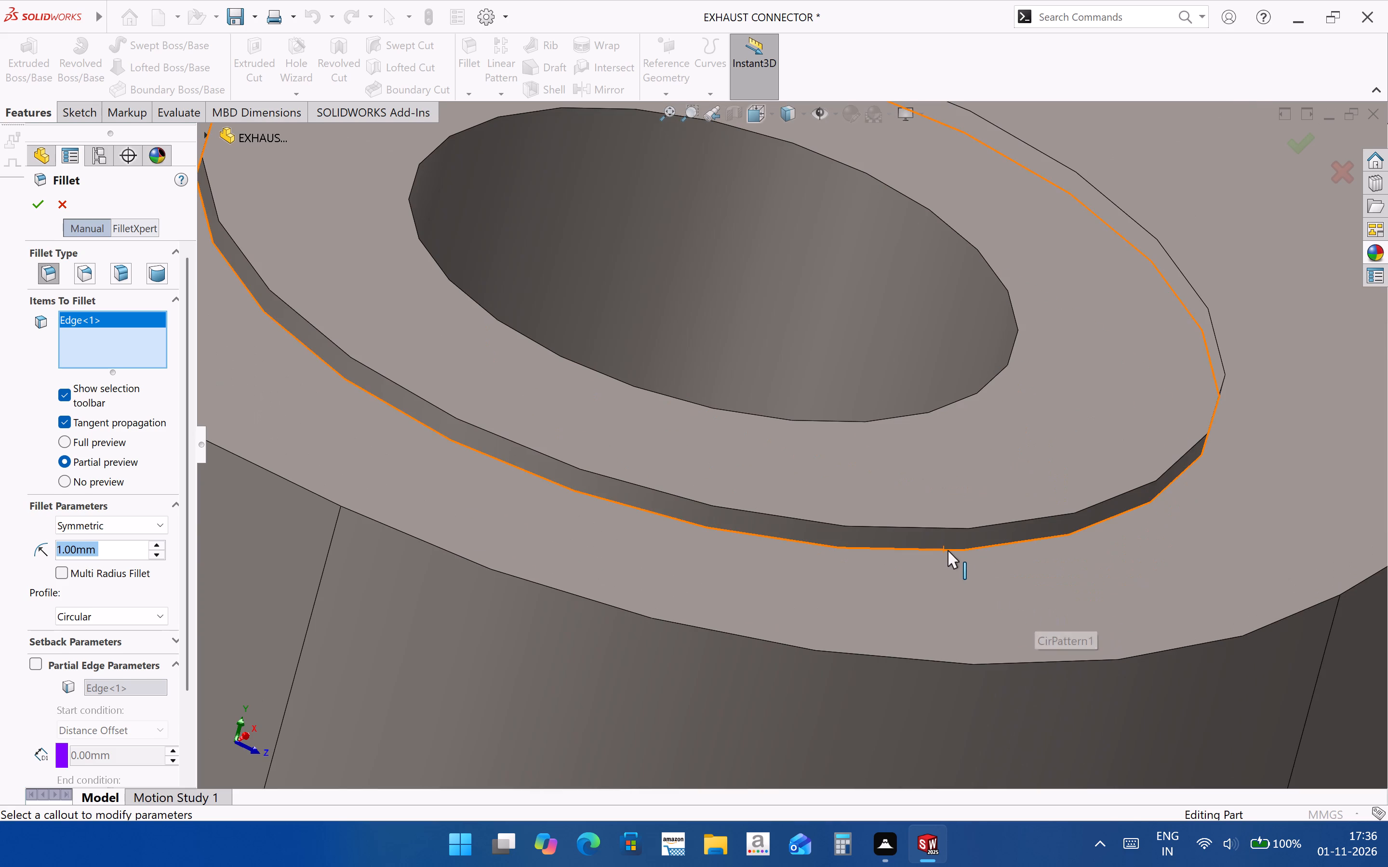
pyautogui.keyDown('ctrl'); pyautogui.click(948, 550); pyautogui.keyUp('ctrl')
pyautogui.scroll(13, 954, 585)
pyautogui.scroll(-4, 1029, 342)
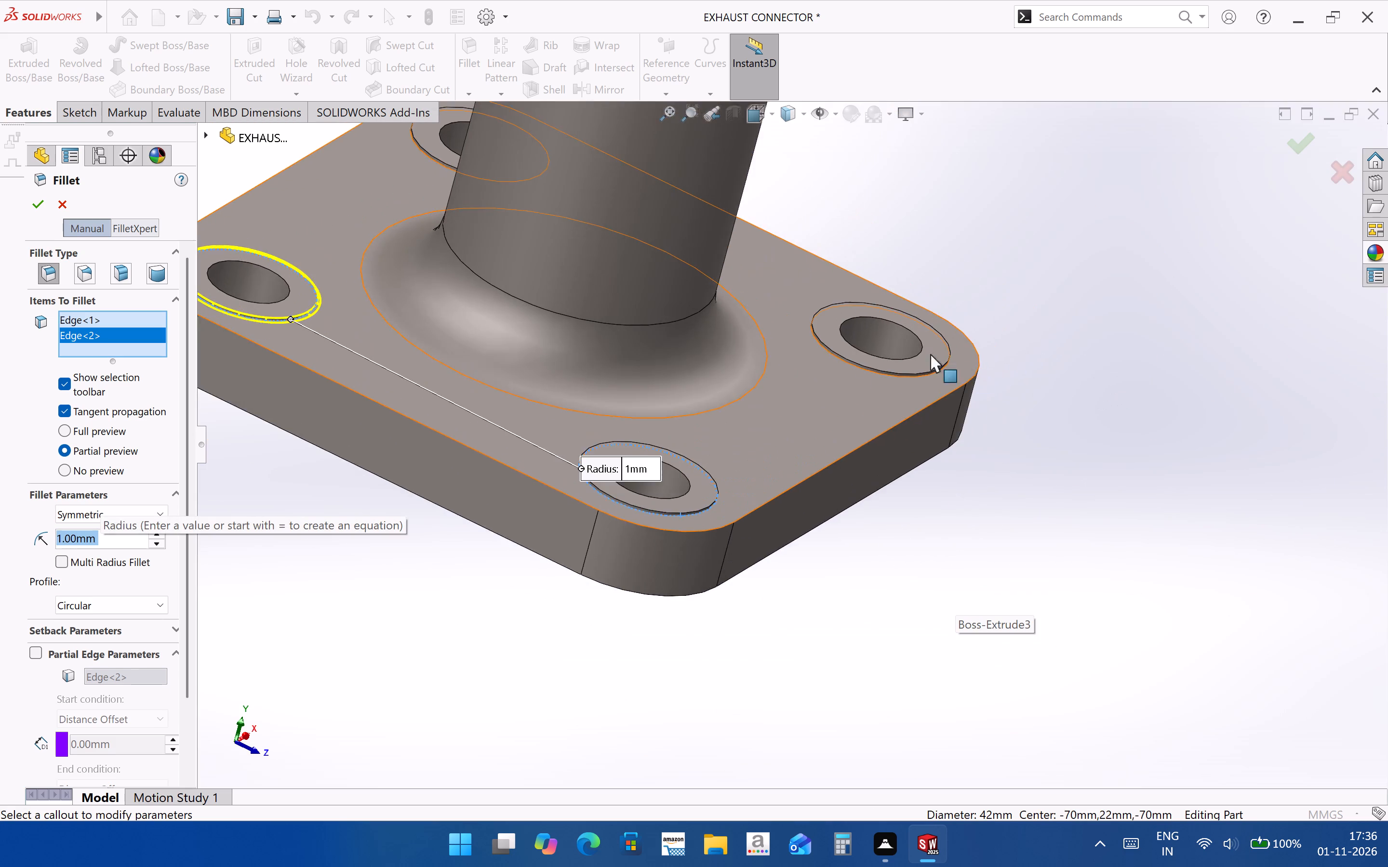
pyautogui.scroll(-9, 930, 354)
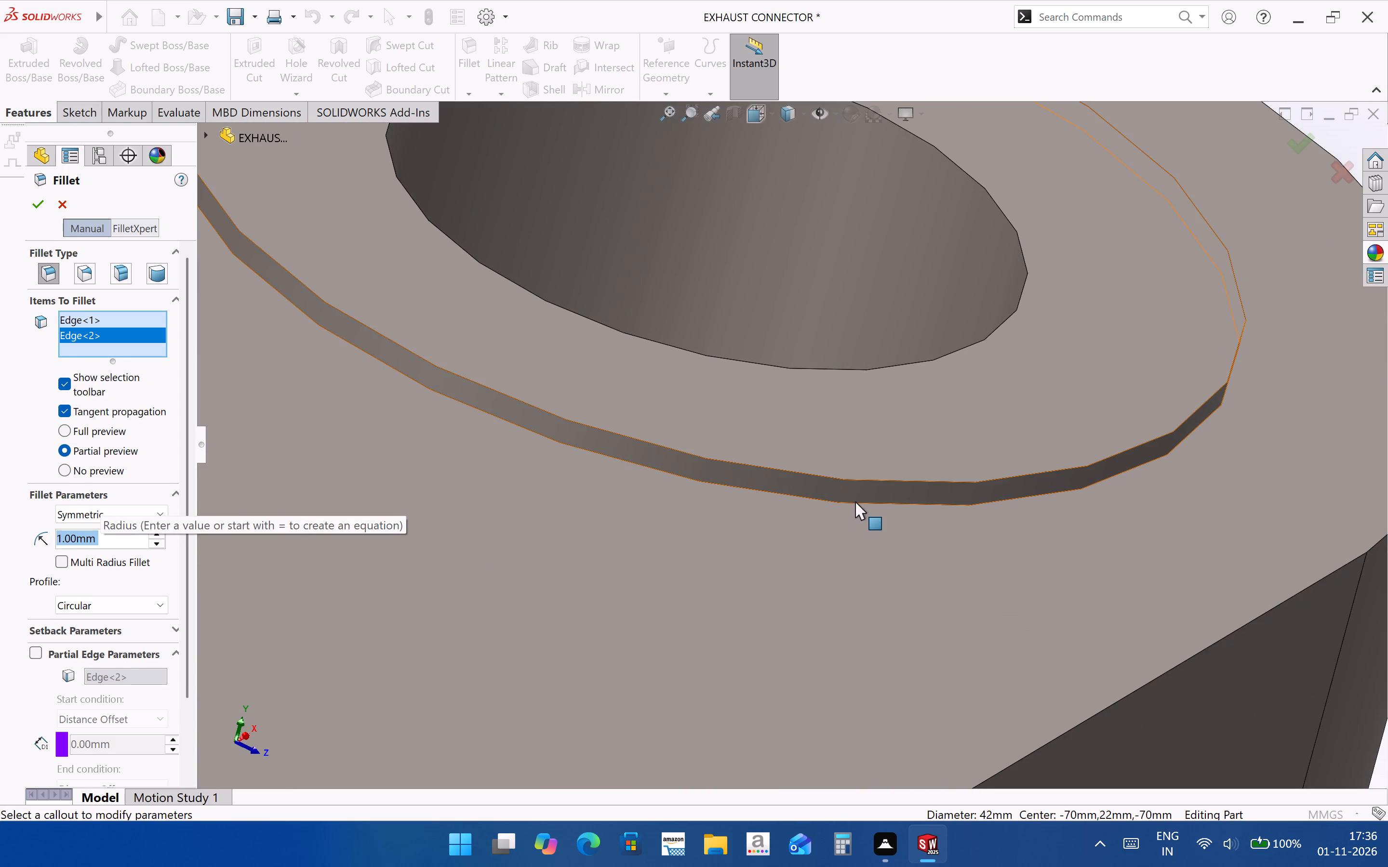
pyautogui.keyDown('ctrl'); pyautogui.click(859, 503); pyautogui.keyUp('ctrl')
pyautogui.scroll(14, 904, 538)
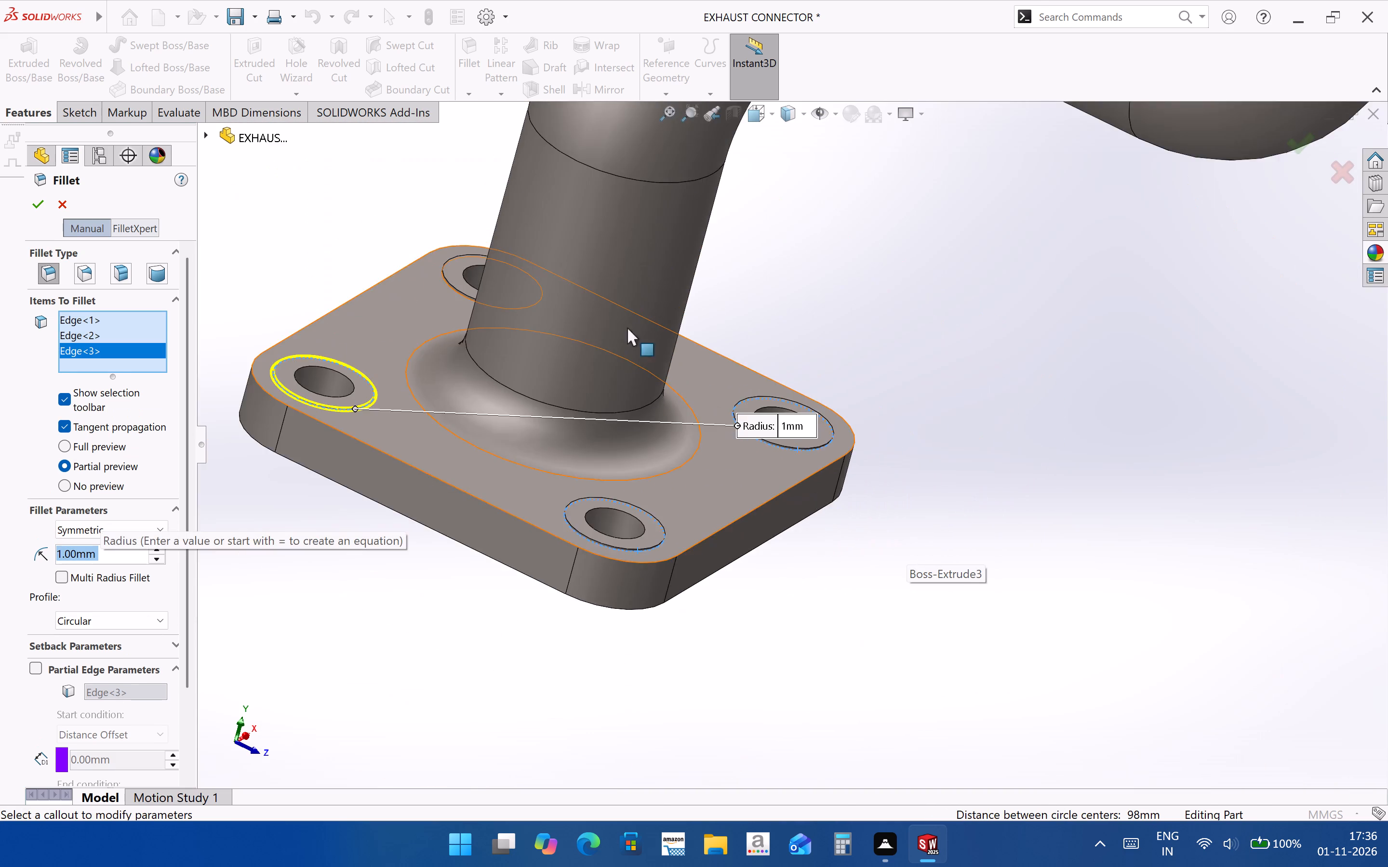
pyautogui.scroll(-13, 592, 302)
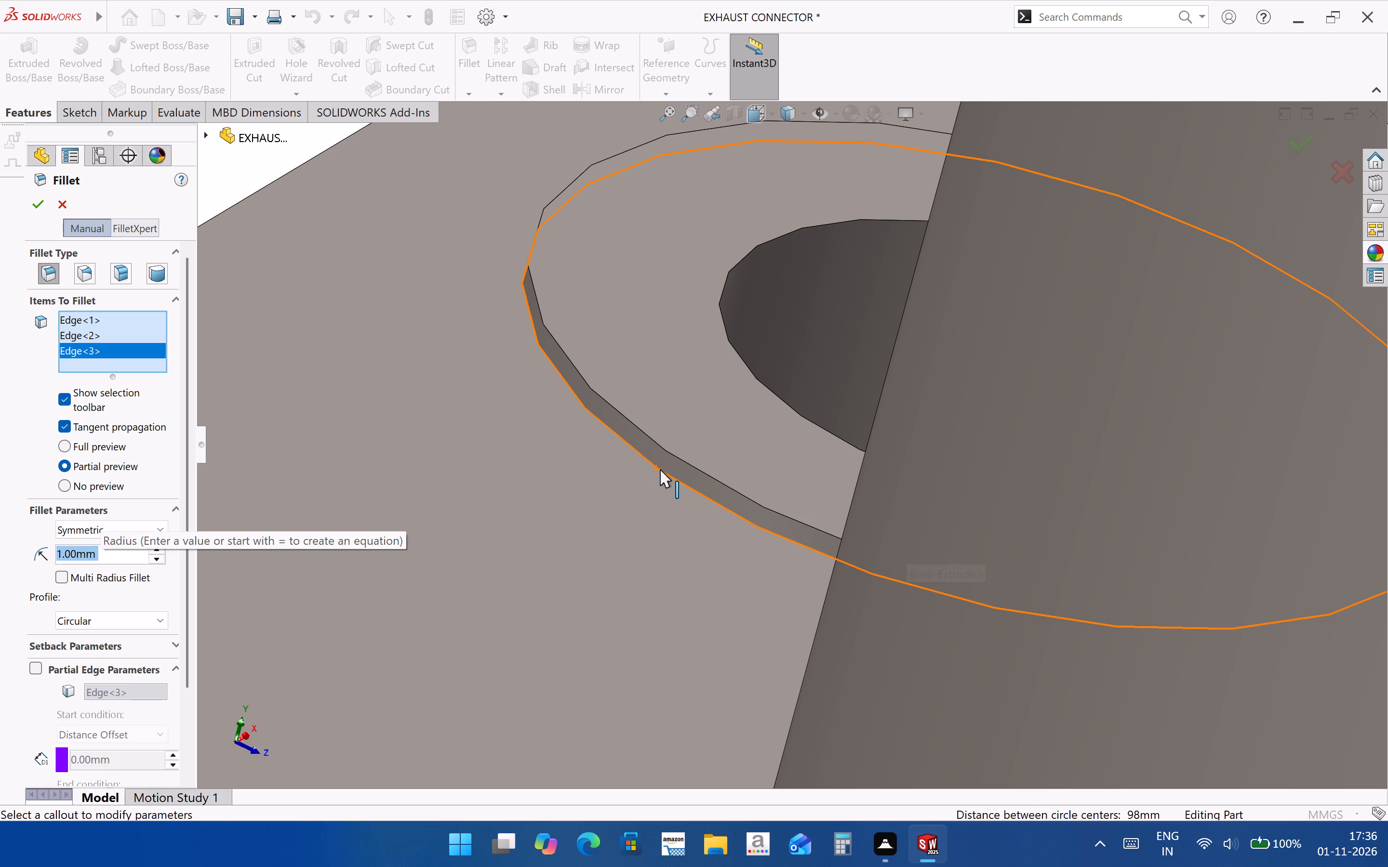
pyautogui.keyDown('ctrl'); pyautogui.click(660, 469); pyautogui.keyUp('ctrl')
pyautogui.click(33, 206)
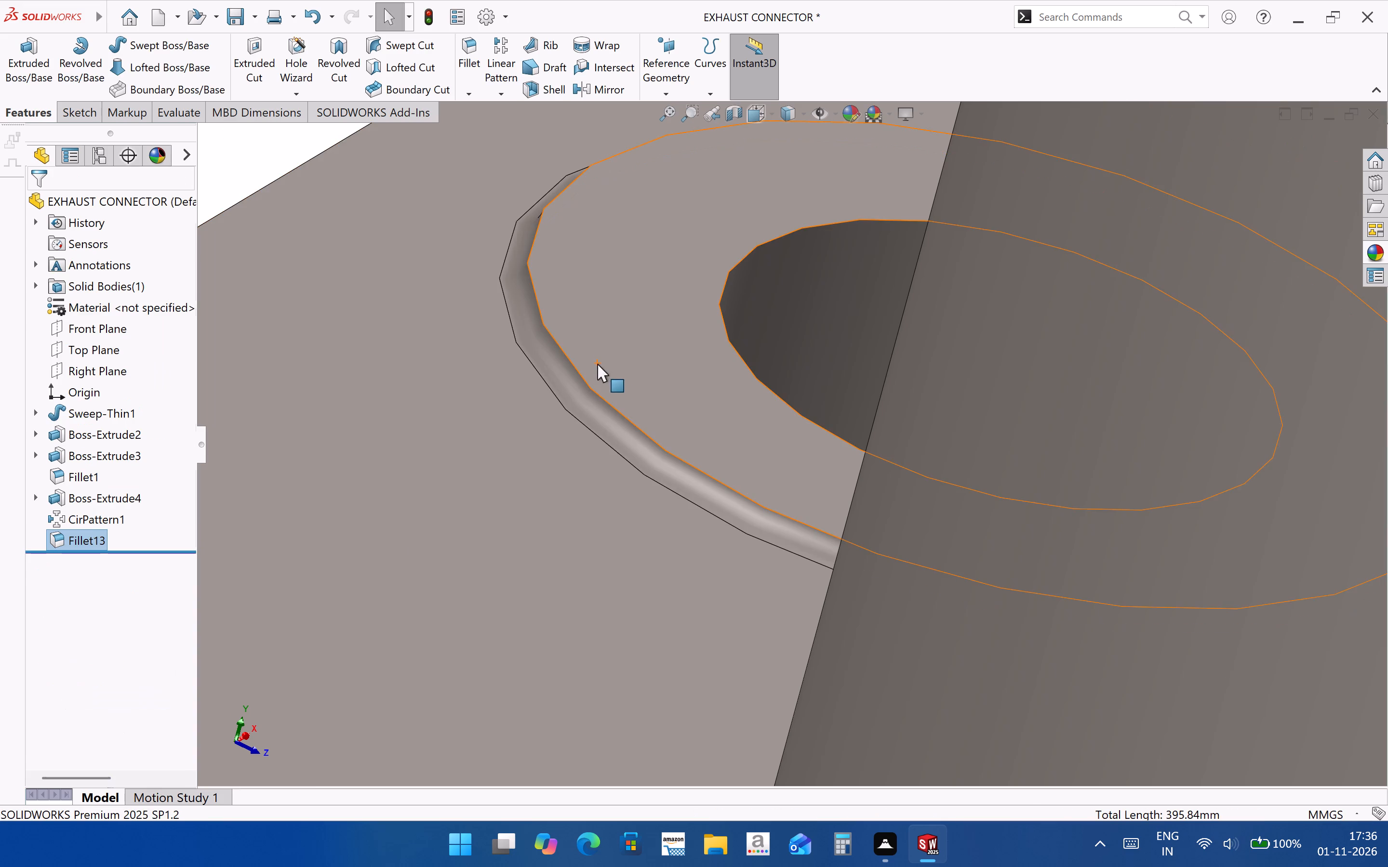
# Examine the filleted ring pads, the bent pipe and both flanges of the exhaust connector from several sides.
pyautogui.scroll(12, 644, 409)
pyautogui.moveTo(614, 613); pyautogui.dragTo(549, 685, button='middle')
pyautogui.scroll(4, 662, 516)
pyautogui.click(885, 653)
pyautogui.scroll(-4, 950, 553)
pyautogui.moveTo(940, 559); pyautogui.dragTo(933, 559, button='middle')
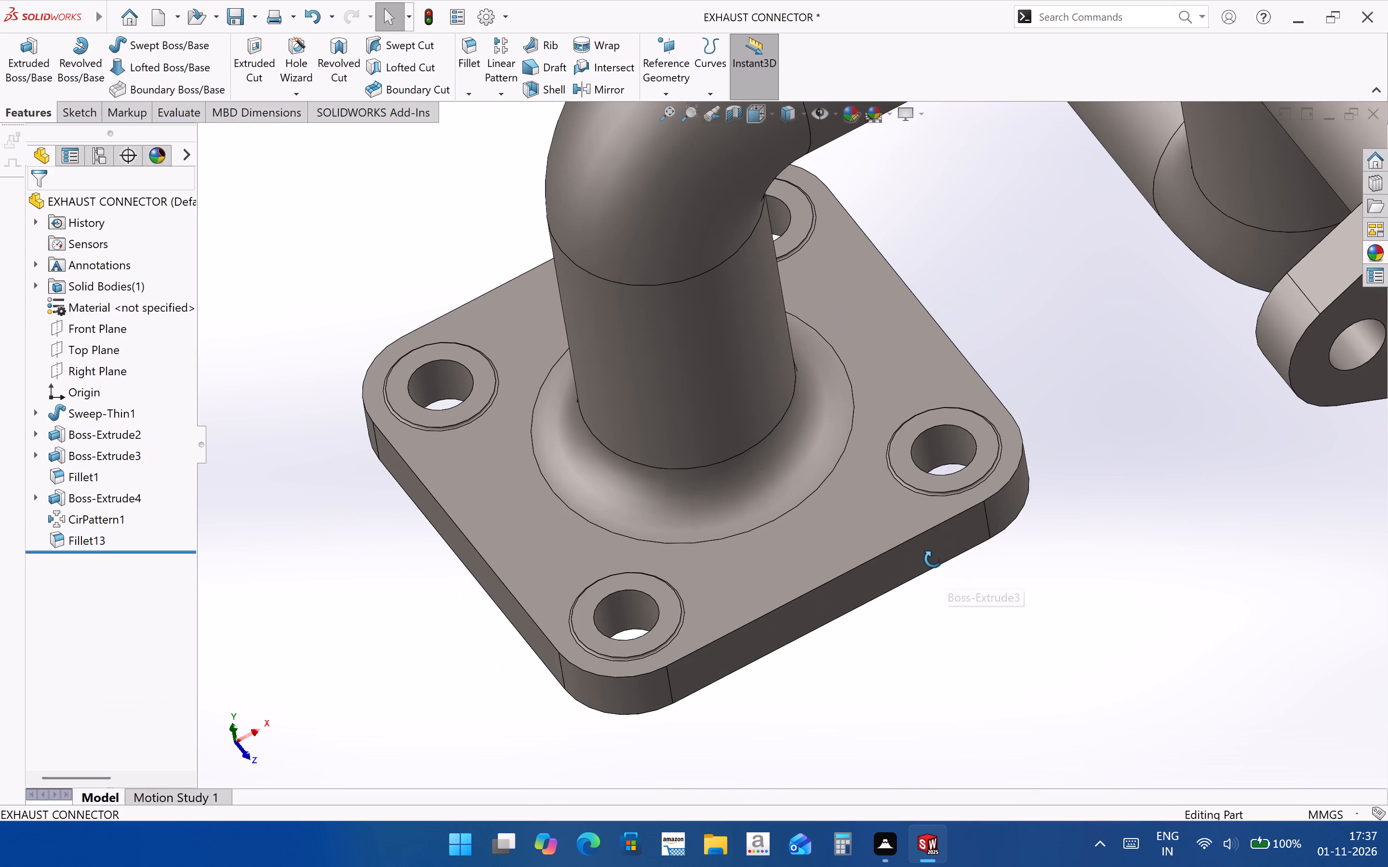
pyautogui.moveTo(933, 559); pyautogui.dragTo(945, 549, button='middle')
pyautogui.scroll(7, 911, 543)
pyautogui.moveTo(913, 544); pyautogui.dragTo(947, 399, button='middle')
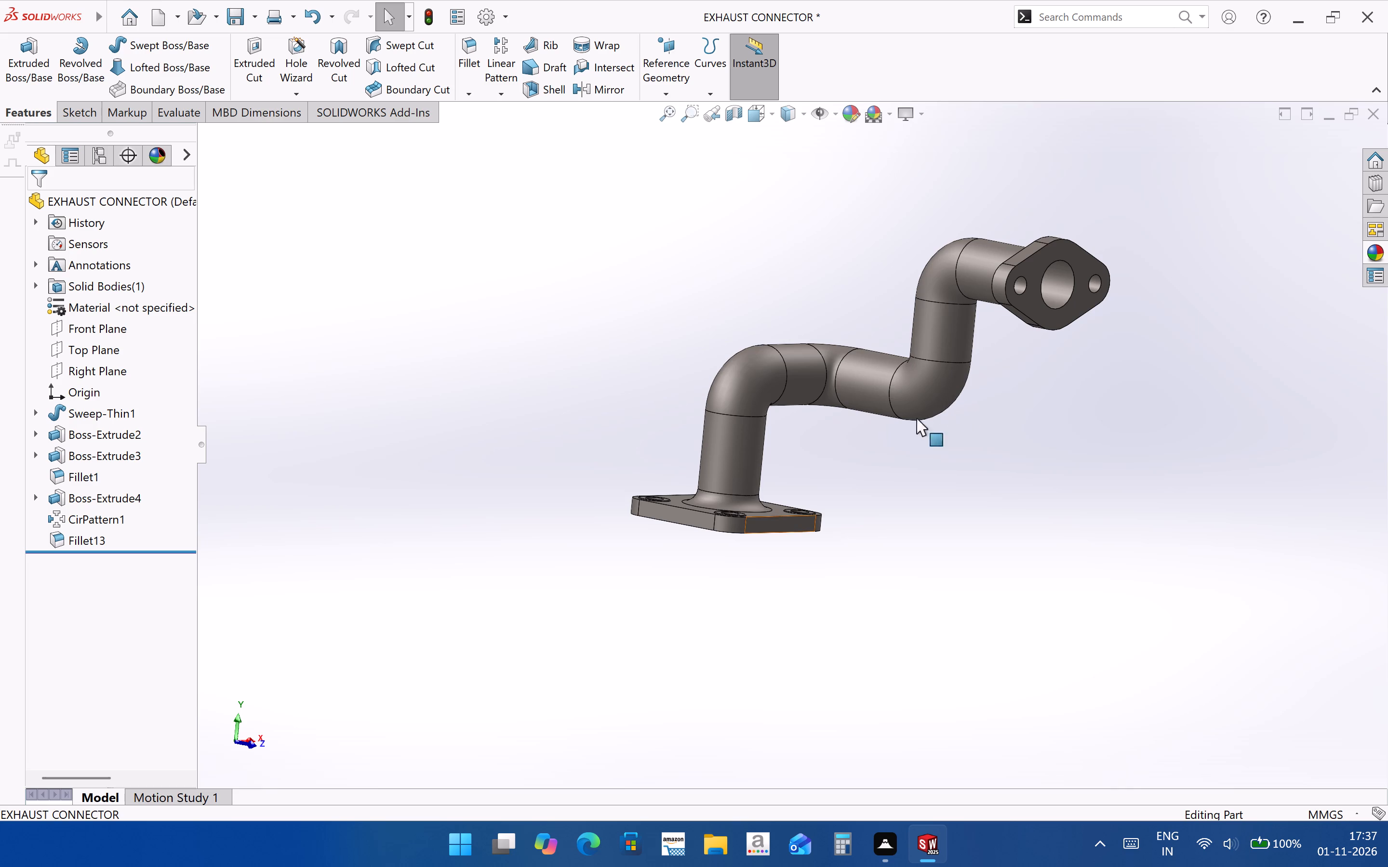
pyautogui.scroll(2, 746, 539)
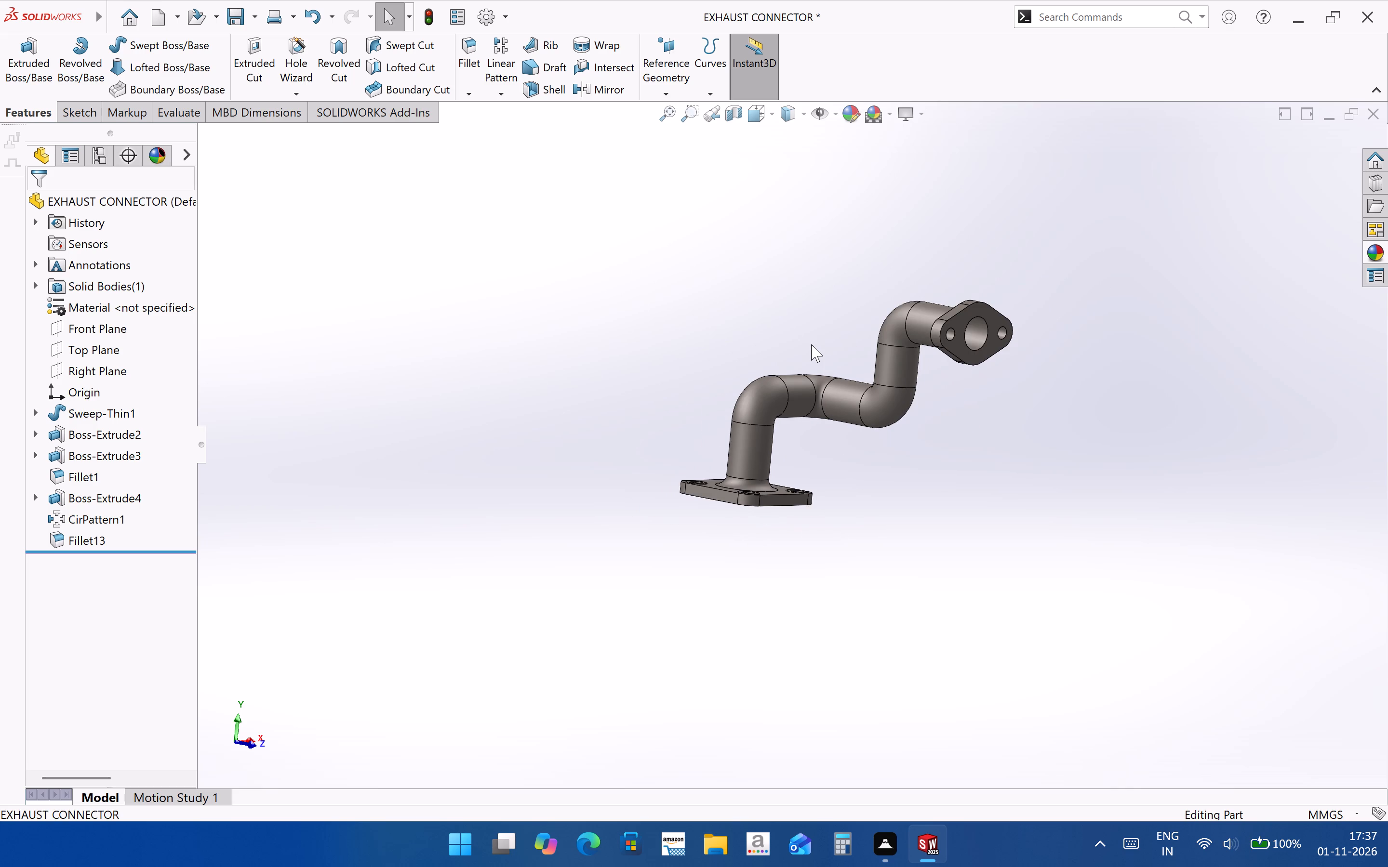
pyautogui.scroll(-3, 818, 340)
pyautogui.moveTo(891, 417); pyautogui.dragTo(940, 561, button='middle')
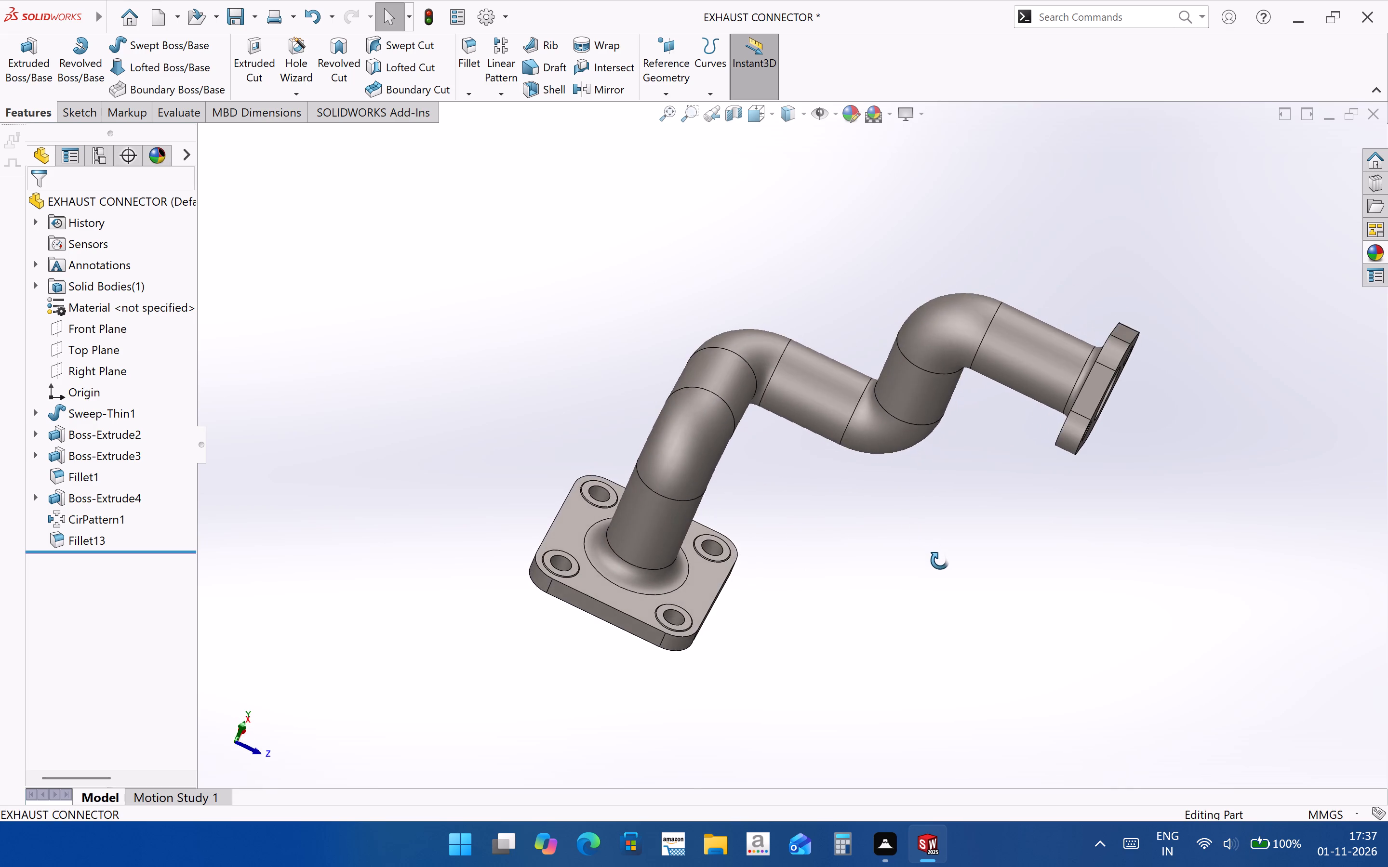
pyautogui.moveTo(940, 561); pyautogui.dragTo(632, 557, button='middle')
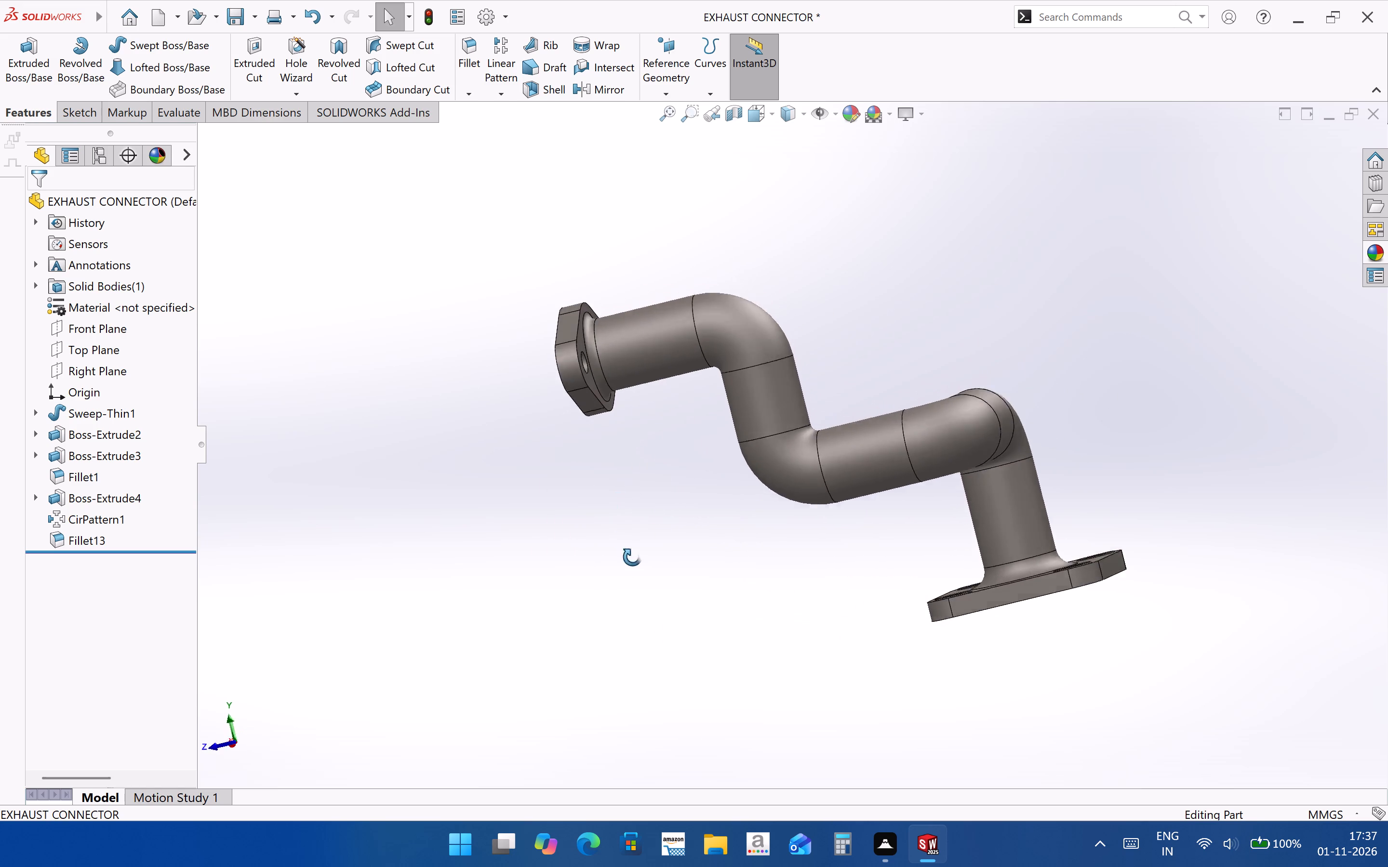
pyautogui.moveTo(632, 557); pyautogui.dragTo(862, 605, button='middle')
pyautogui.scroll(-3, 1062, 318)
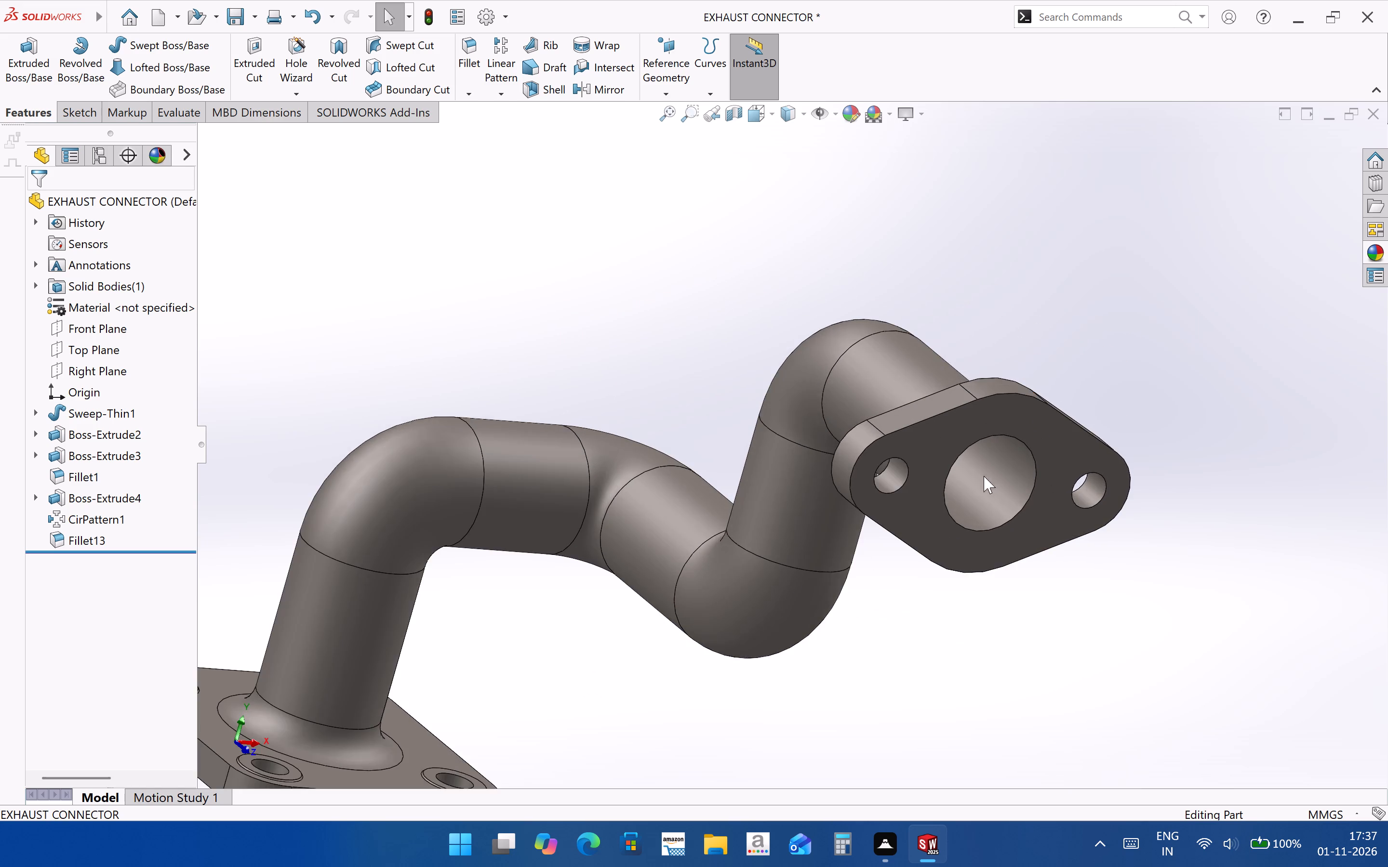
pyautogui.scroll(5, 984, 476)
pyautogui.moveTo(941, 534); pyautogui.dragTo(667, 617, button='middle')
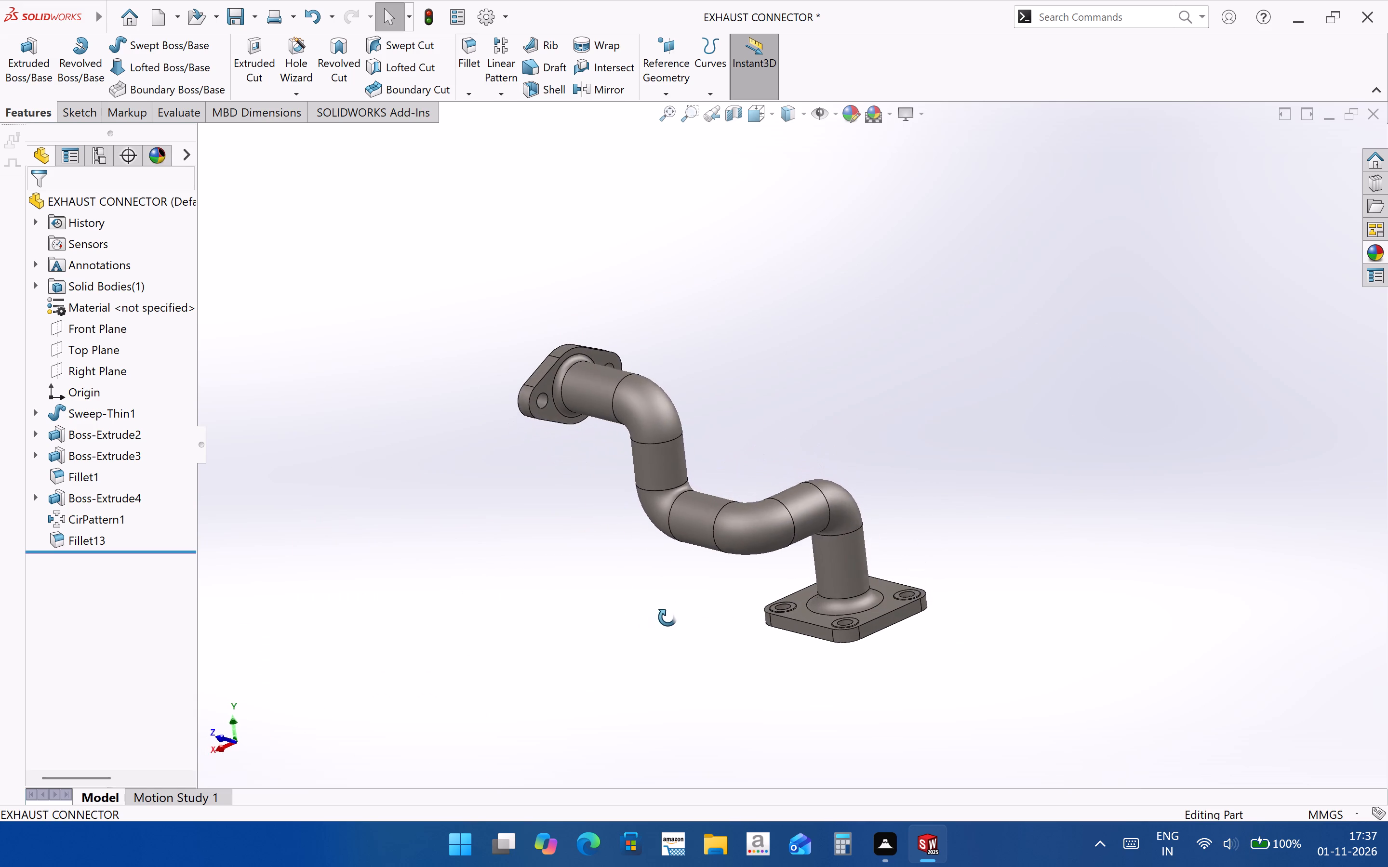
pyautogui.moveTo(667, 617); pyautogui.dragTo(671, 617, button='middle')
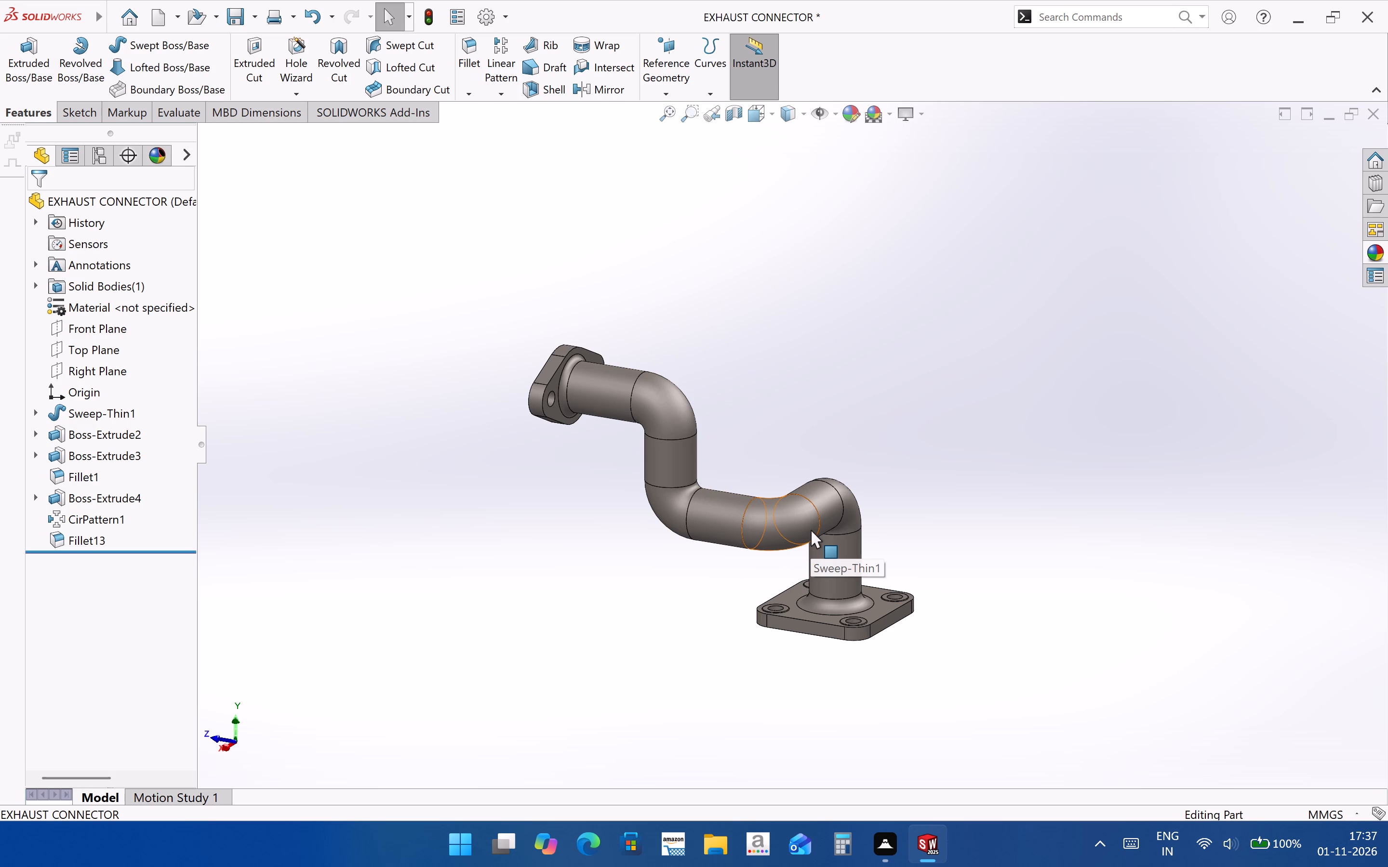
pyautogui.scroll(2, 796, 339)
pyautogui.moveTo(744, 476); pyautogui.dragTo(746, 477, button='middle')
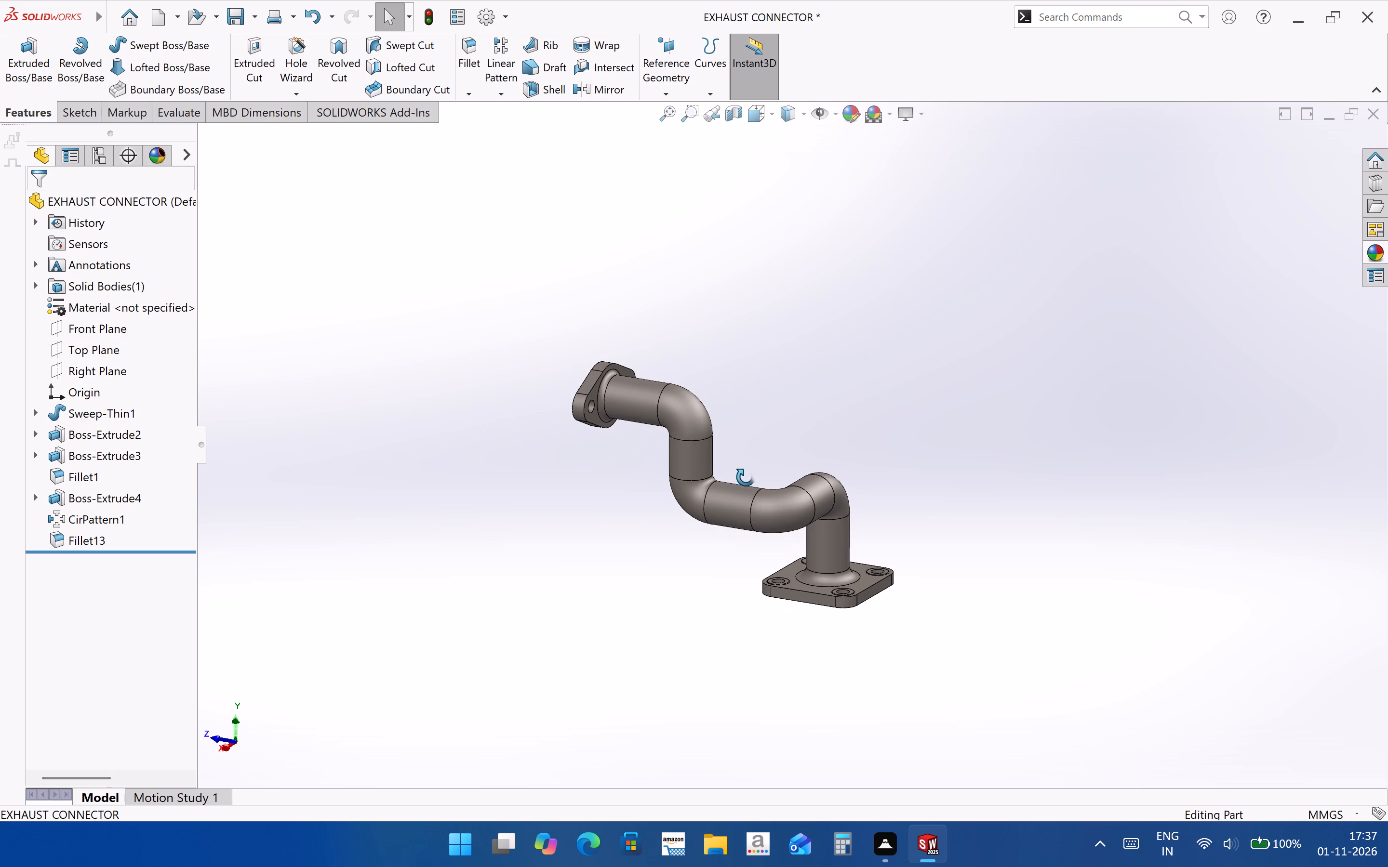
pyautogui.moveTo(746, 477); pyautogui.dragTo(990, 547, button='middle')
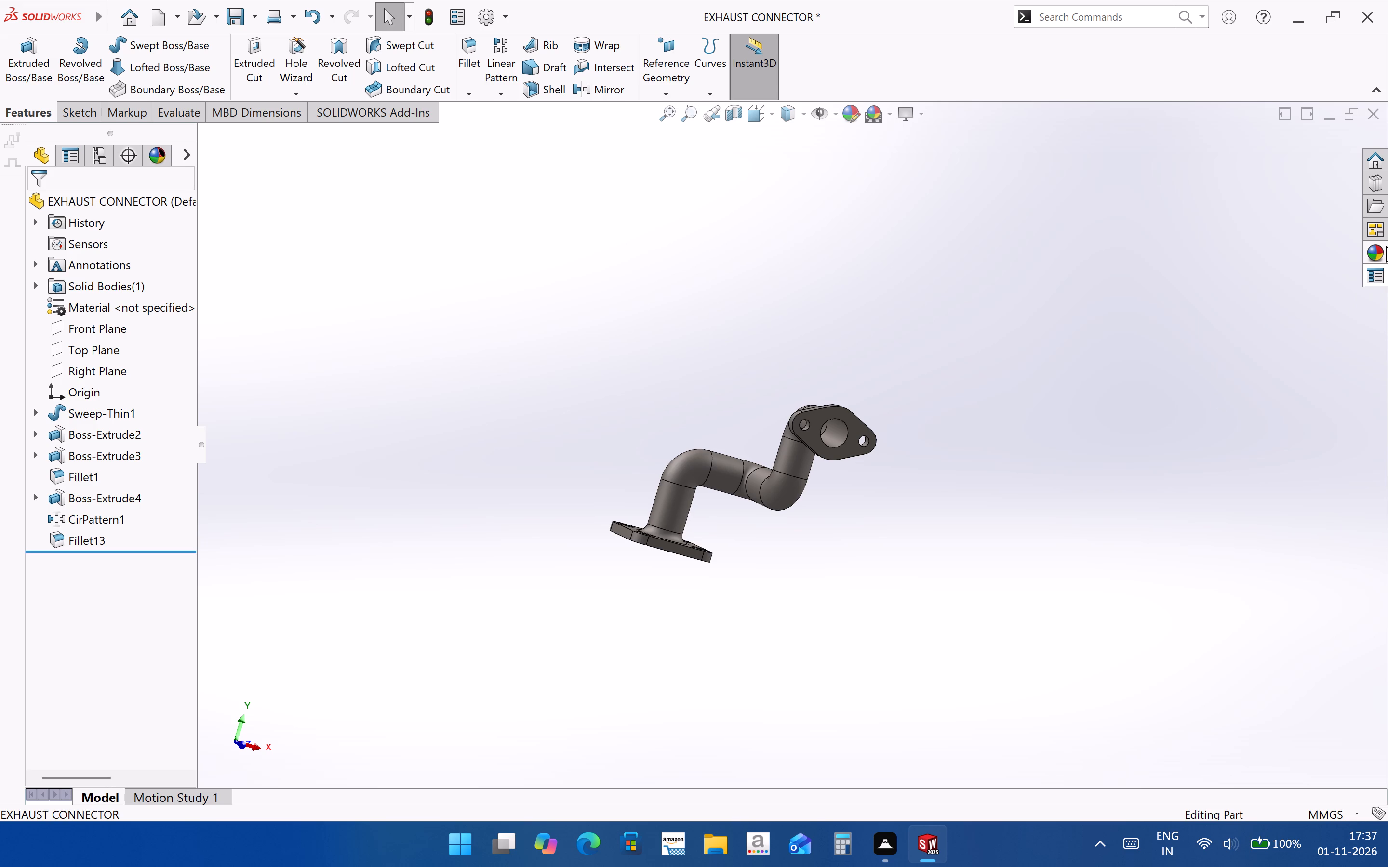
# Recolour the whole part's matte steel appearance brownish orange, with red 186 and green 91.
pyautogui.click(1381, 260)
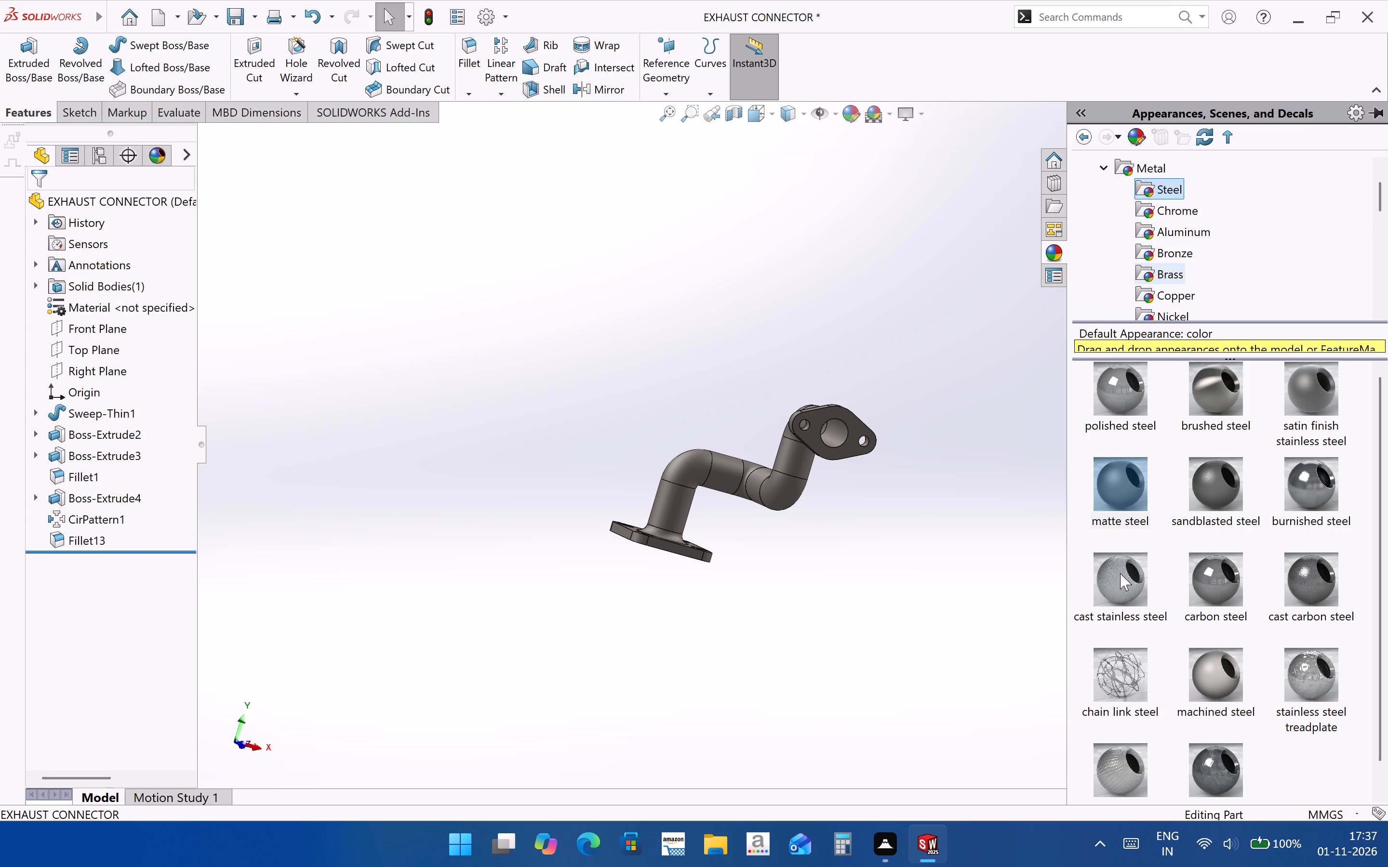
pyautogui.click(1138, 139)
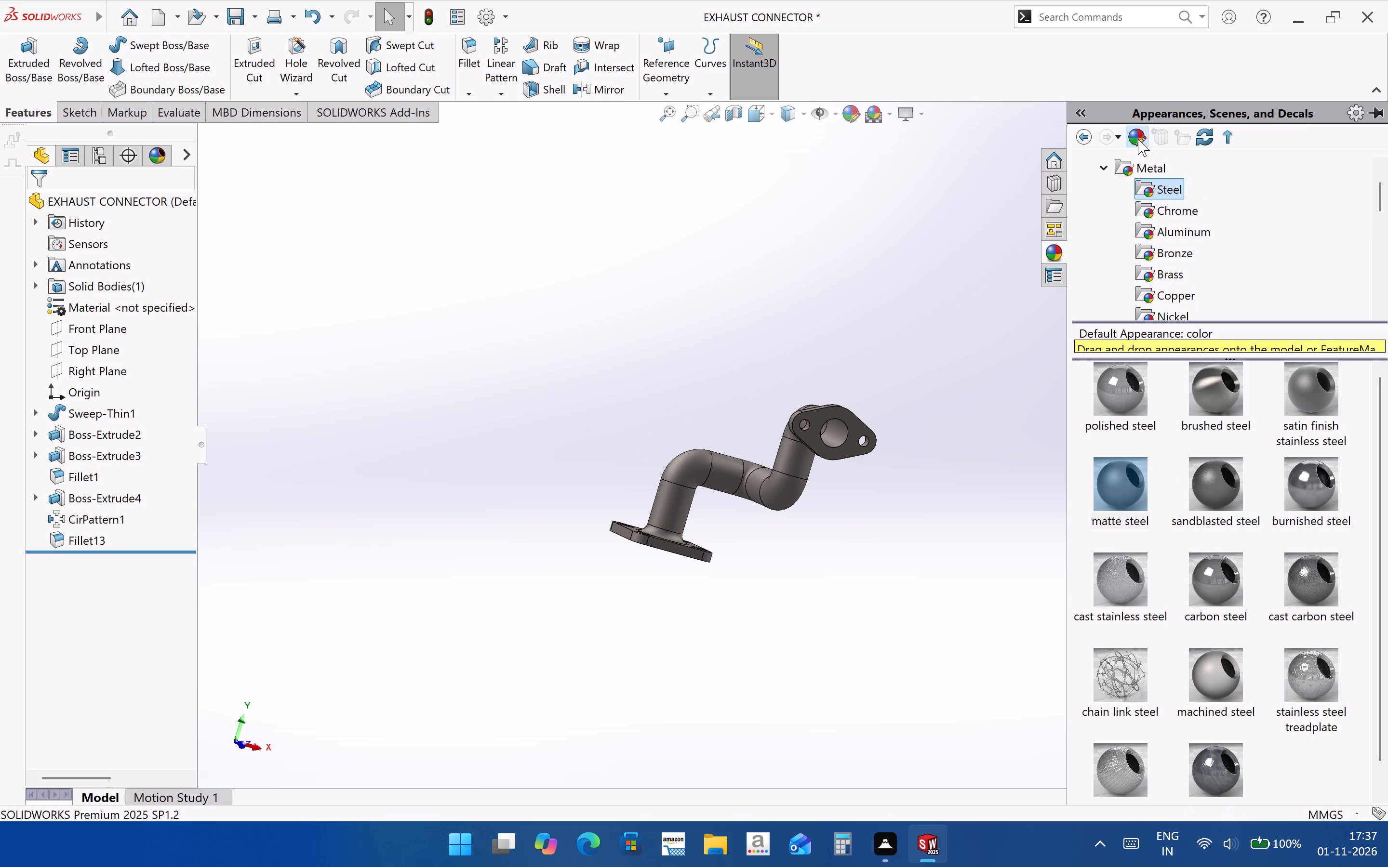
pyautogui.click(1137, 136)
pyautogui.click(721, 651)
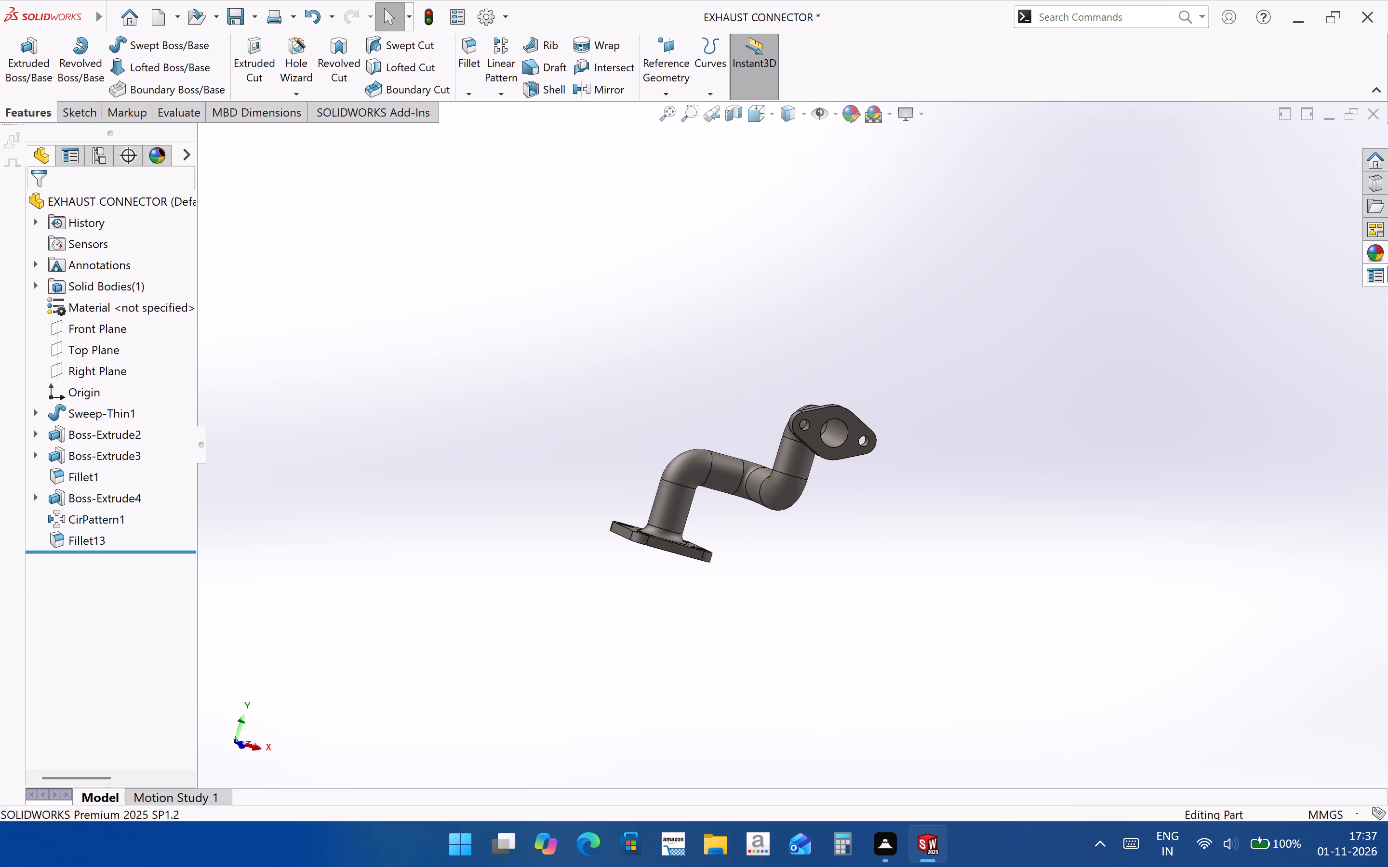
pyautogui.click(1381, 251)
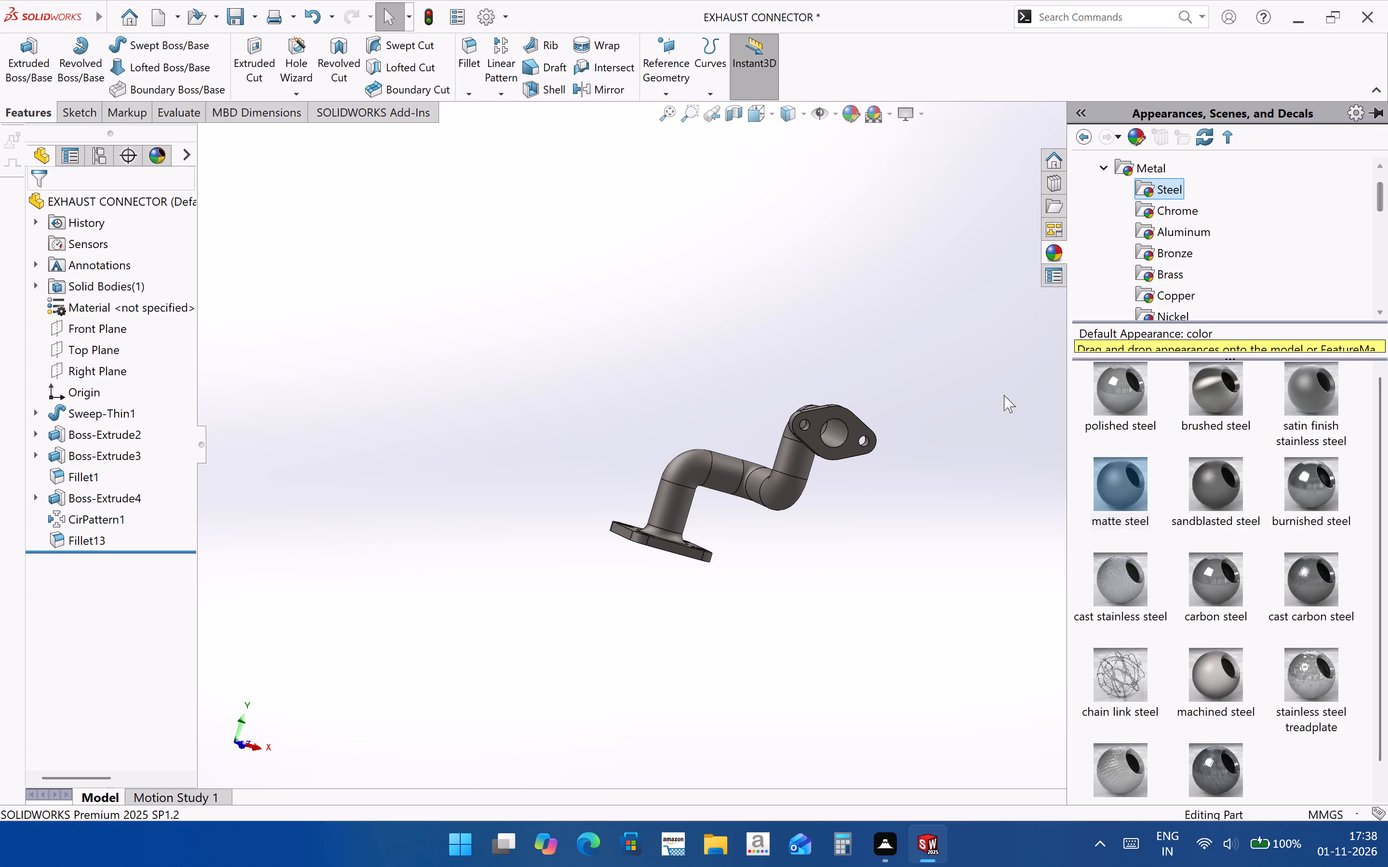
pyautogui.click(1007, 394)
pyautogui.click(851, 115)
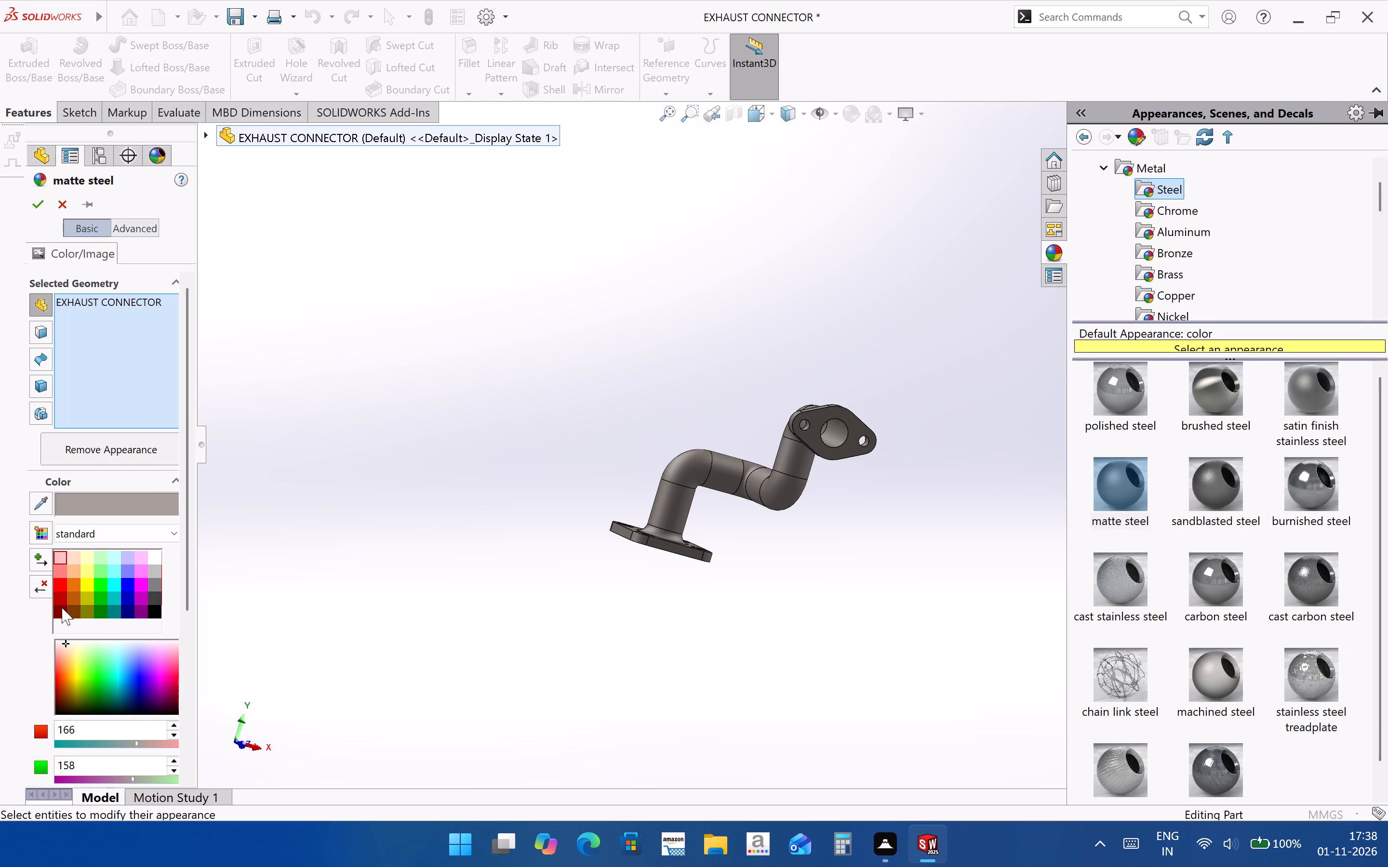
pyautogui.click(69, 597)
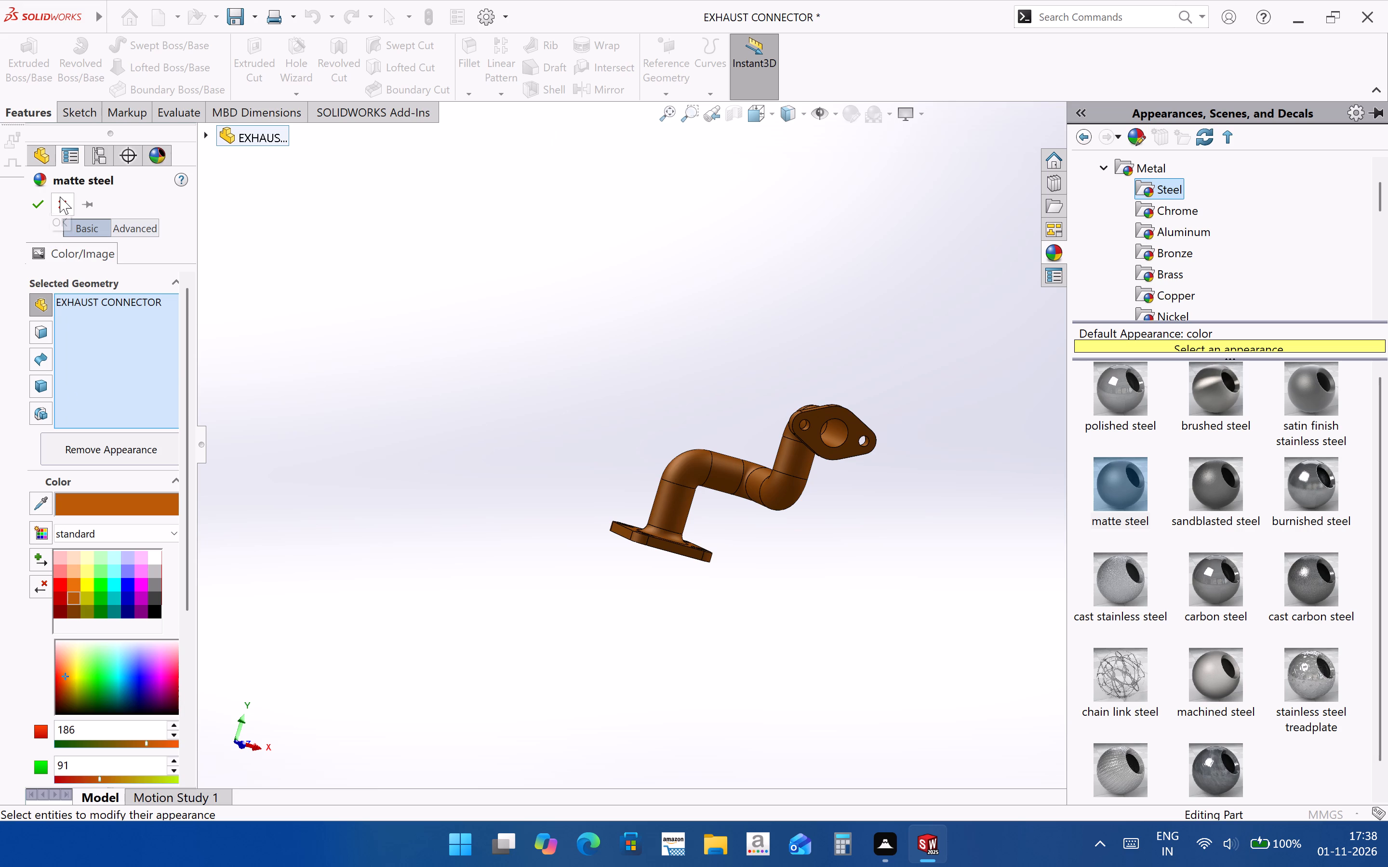
pyautogui.click(46, 198)
pyautogui.click(614, 599)
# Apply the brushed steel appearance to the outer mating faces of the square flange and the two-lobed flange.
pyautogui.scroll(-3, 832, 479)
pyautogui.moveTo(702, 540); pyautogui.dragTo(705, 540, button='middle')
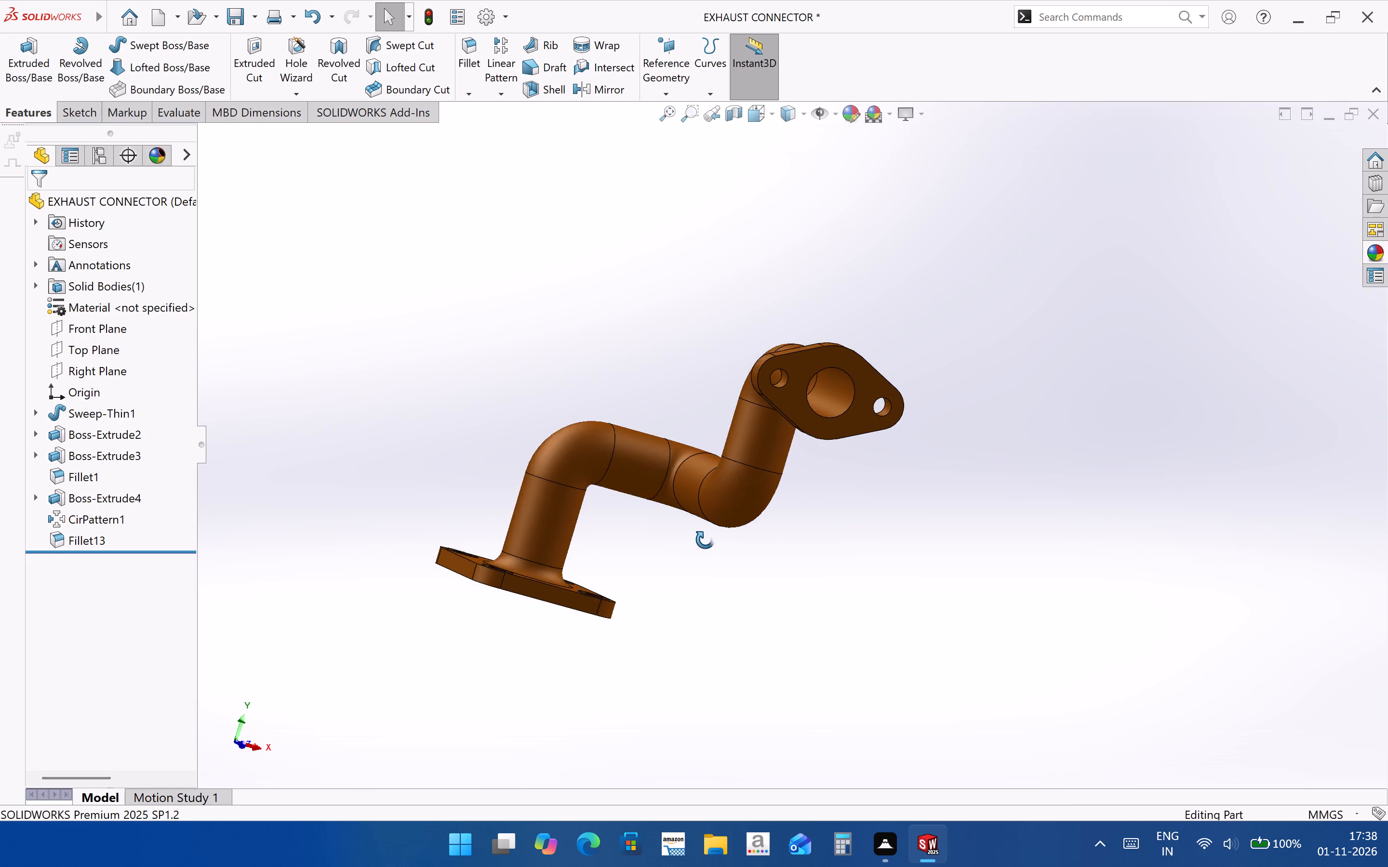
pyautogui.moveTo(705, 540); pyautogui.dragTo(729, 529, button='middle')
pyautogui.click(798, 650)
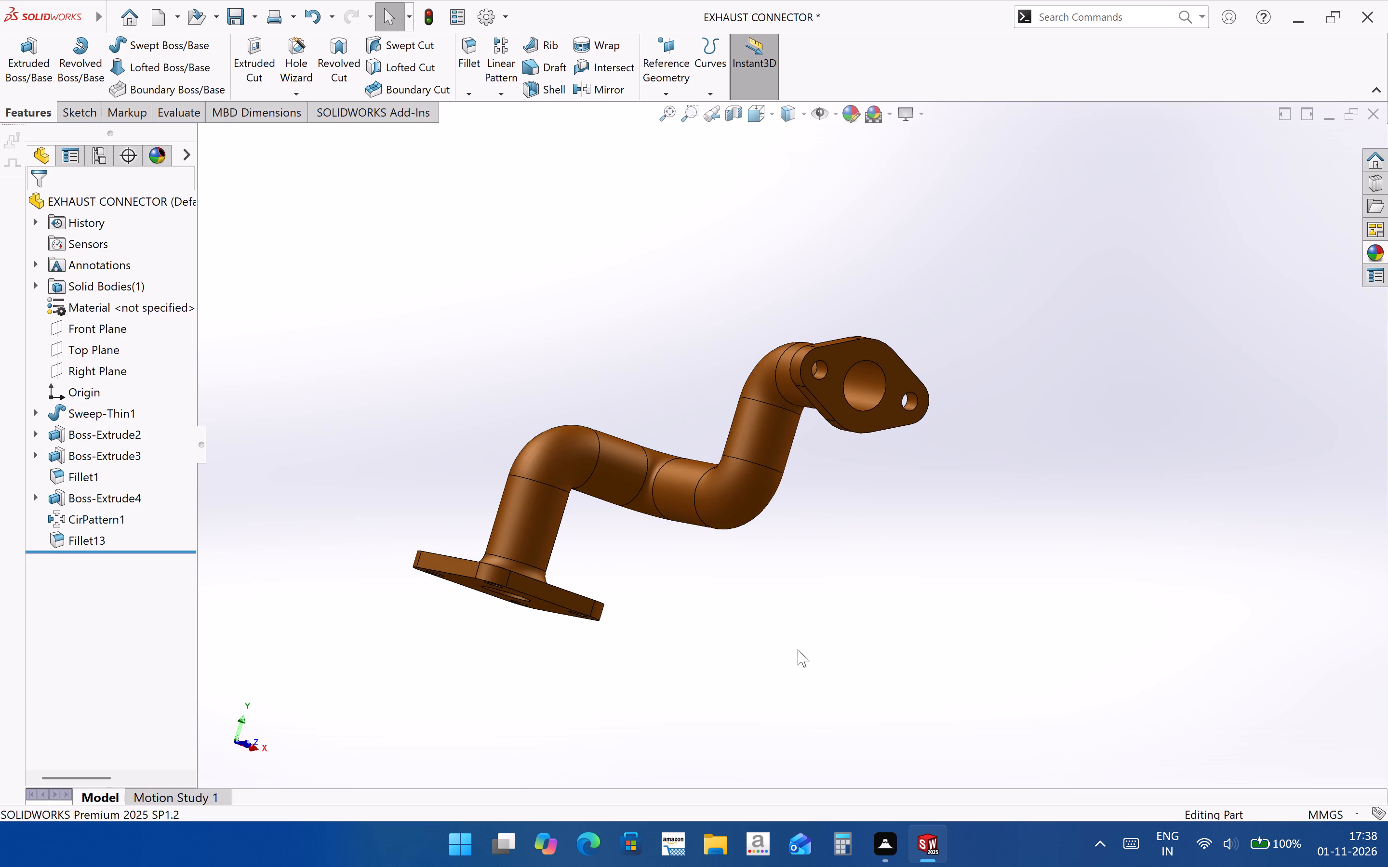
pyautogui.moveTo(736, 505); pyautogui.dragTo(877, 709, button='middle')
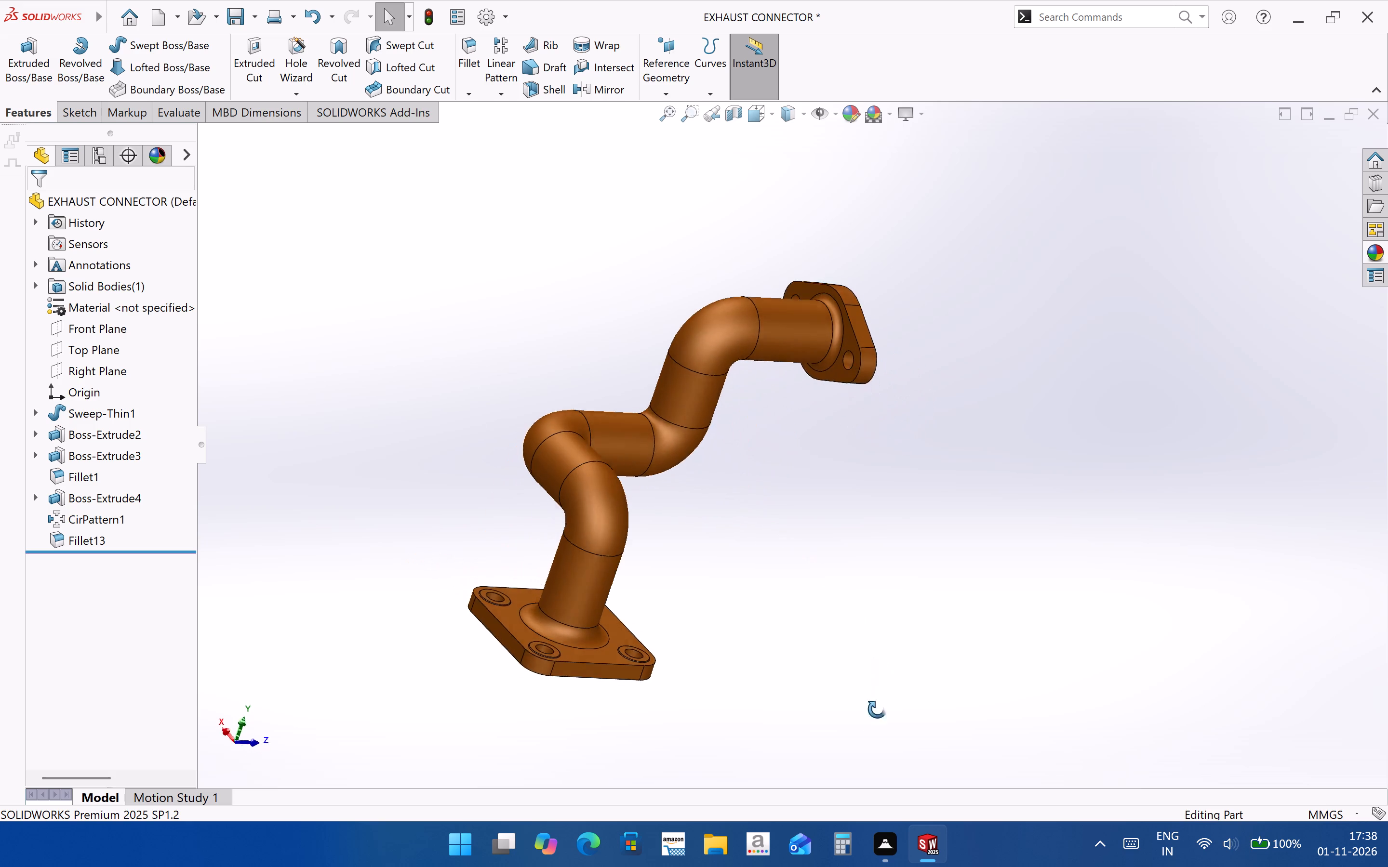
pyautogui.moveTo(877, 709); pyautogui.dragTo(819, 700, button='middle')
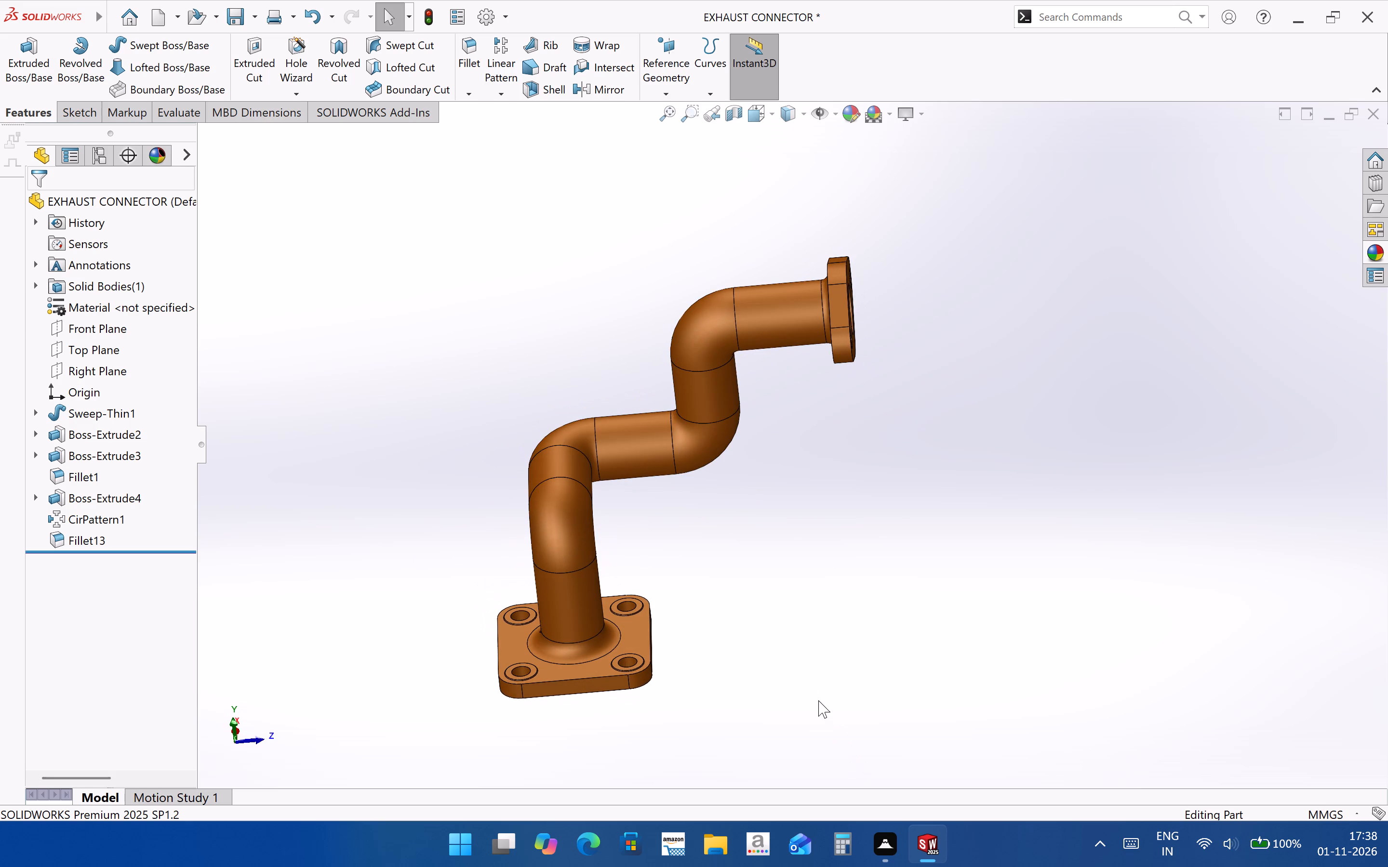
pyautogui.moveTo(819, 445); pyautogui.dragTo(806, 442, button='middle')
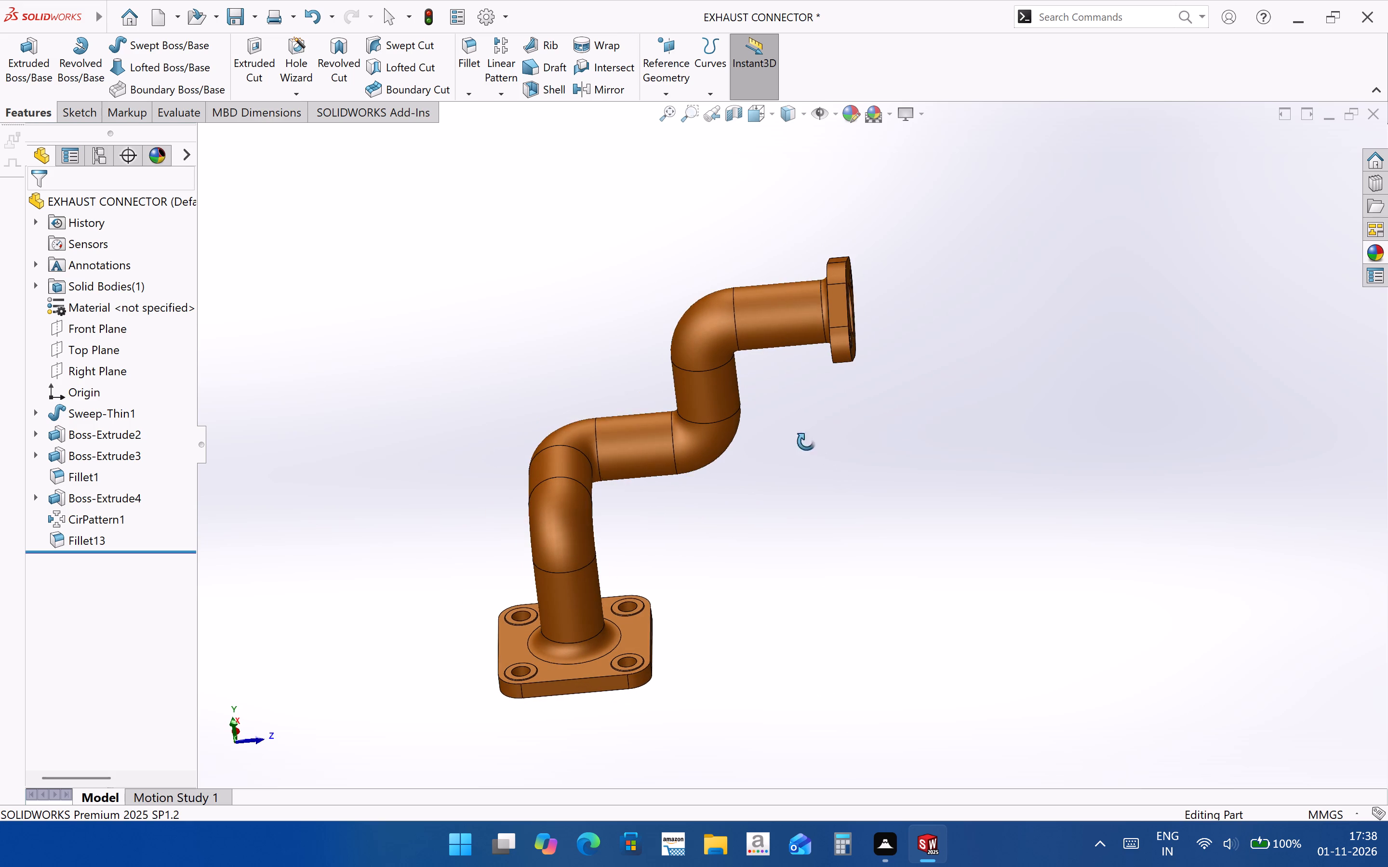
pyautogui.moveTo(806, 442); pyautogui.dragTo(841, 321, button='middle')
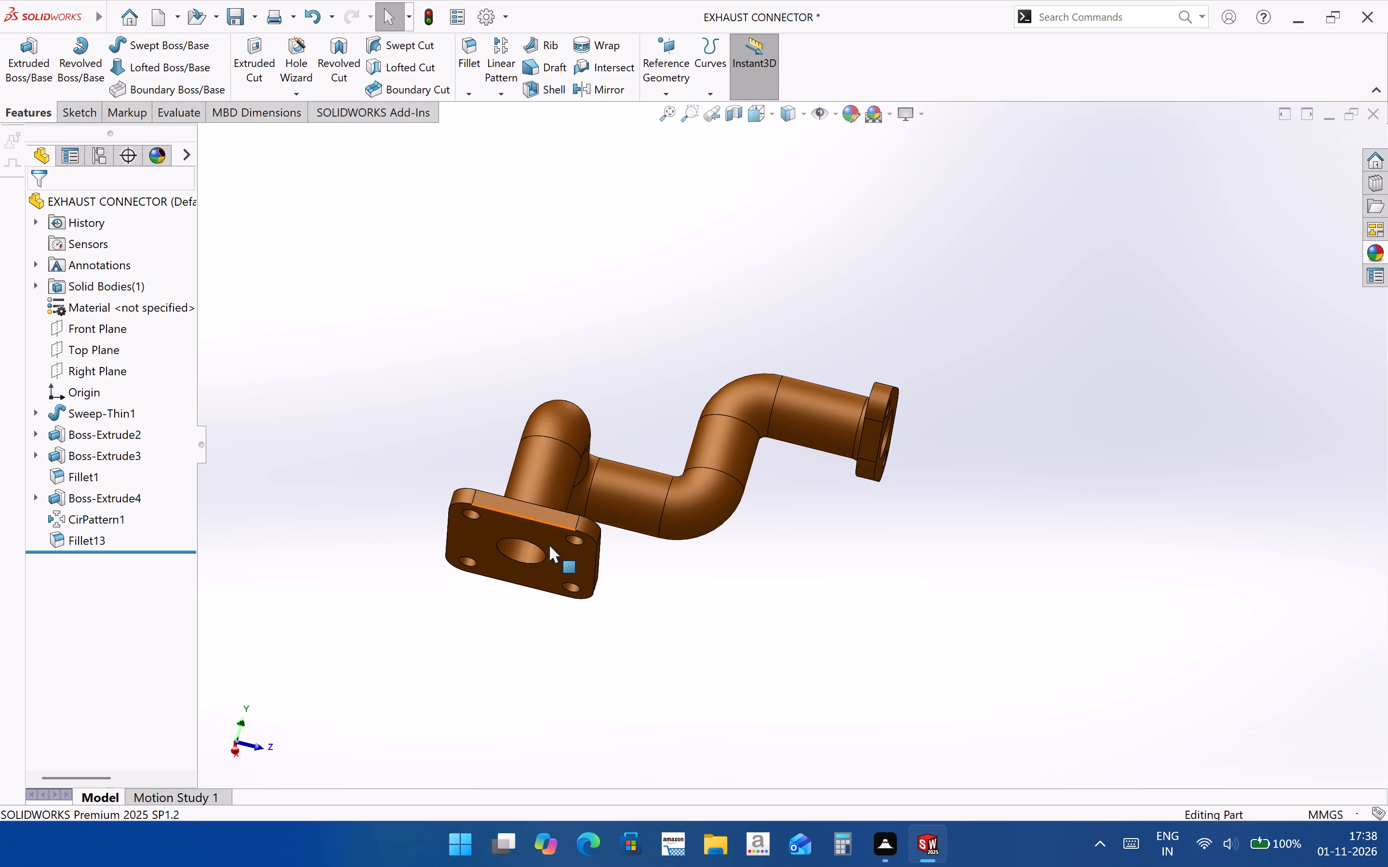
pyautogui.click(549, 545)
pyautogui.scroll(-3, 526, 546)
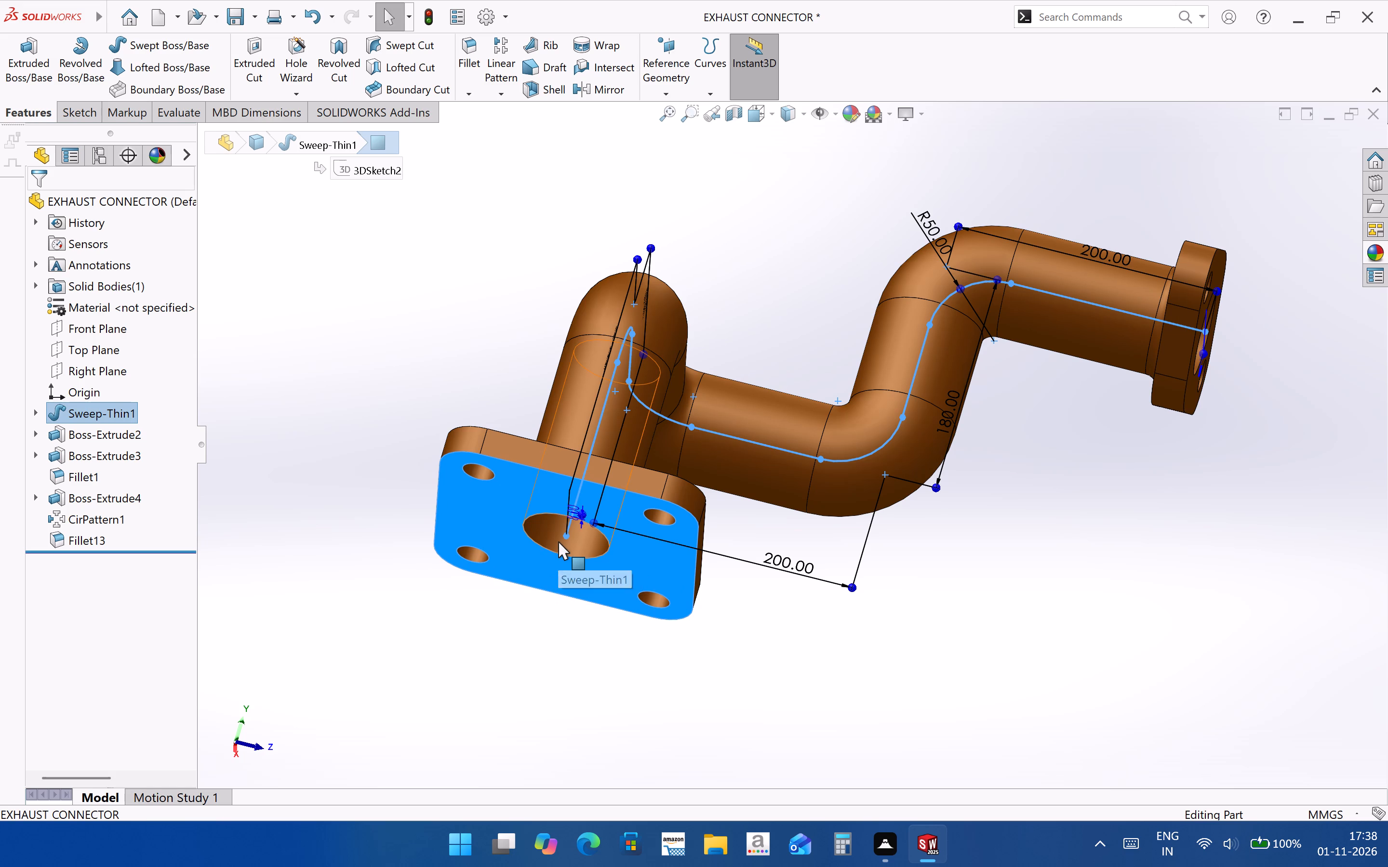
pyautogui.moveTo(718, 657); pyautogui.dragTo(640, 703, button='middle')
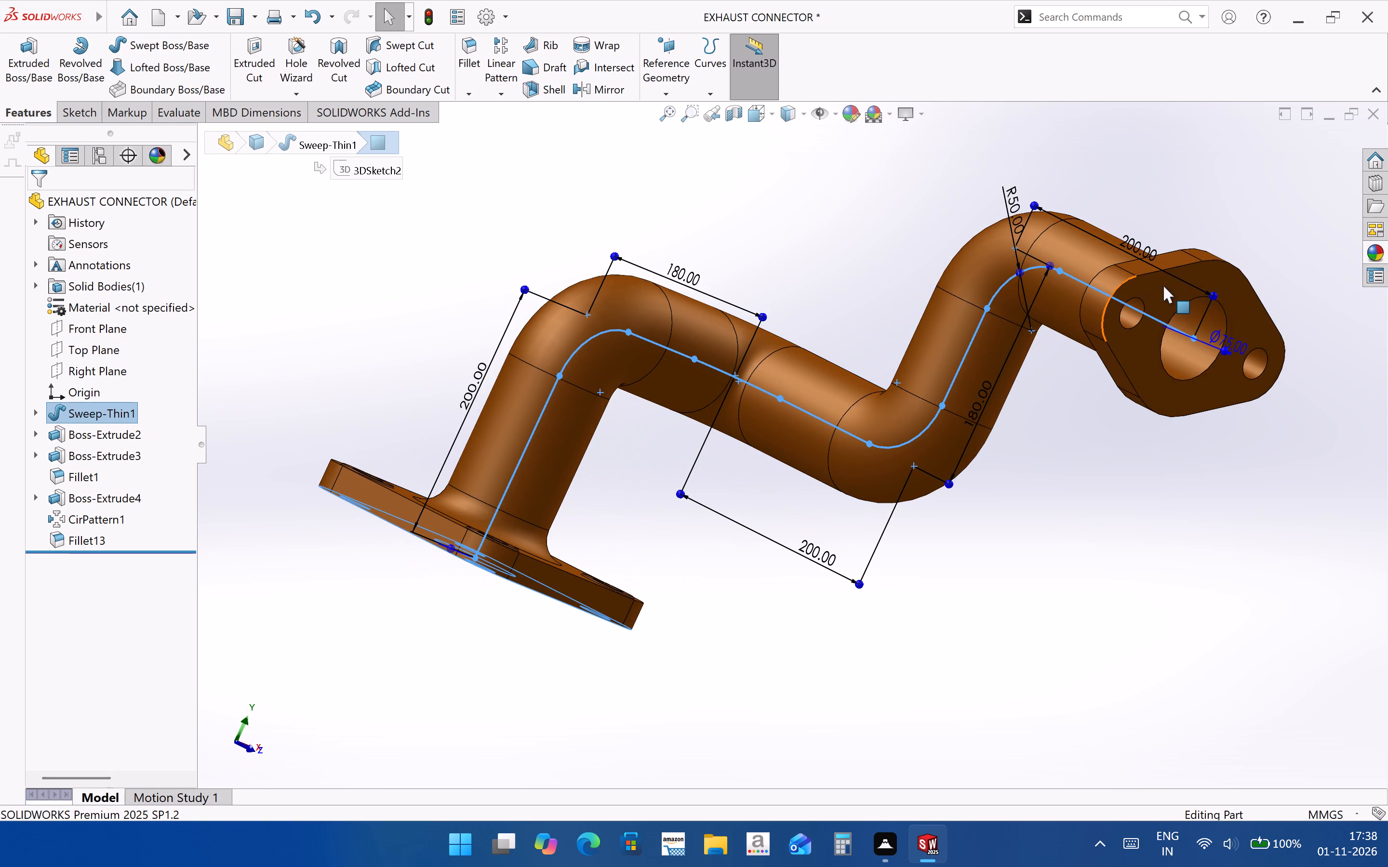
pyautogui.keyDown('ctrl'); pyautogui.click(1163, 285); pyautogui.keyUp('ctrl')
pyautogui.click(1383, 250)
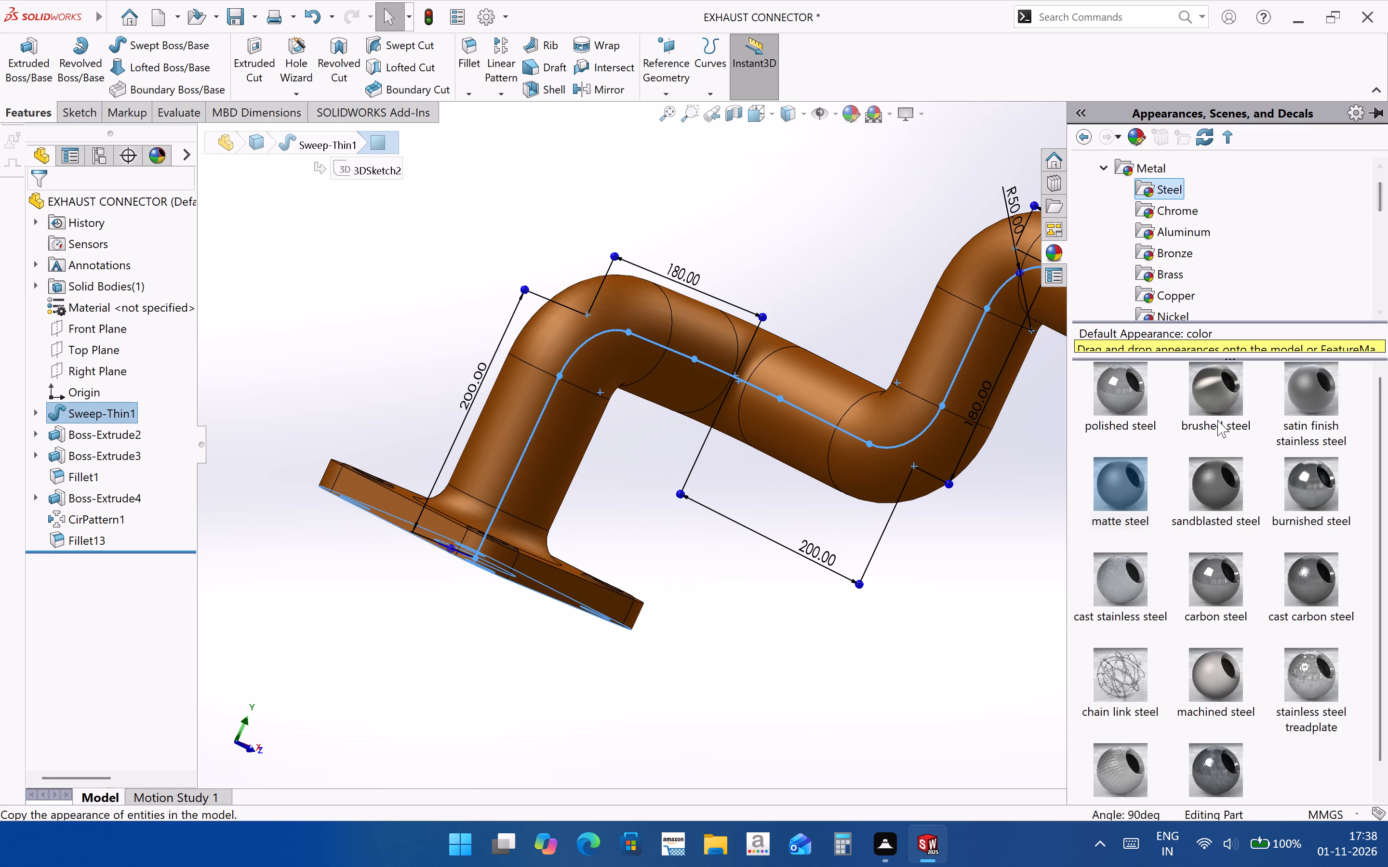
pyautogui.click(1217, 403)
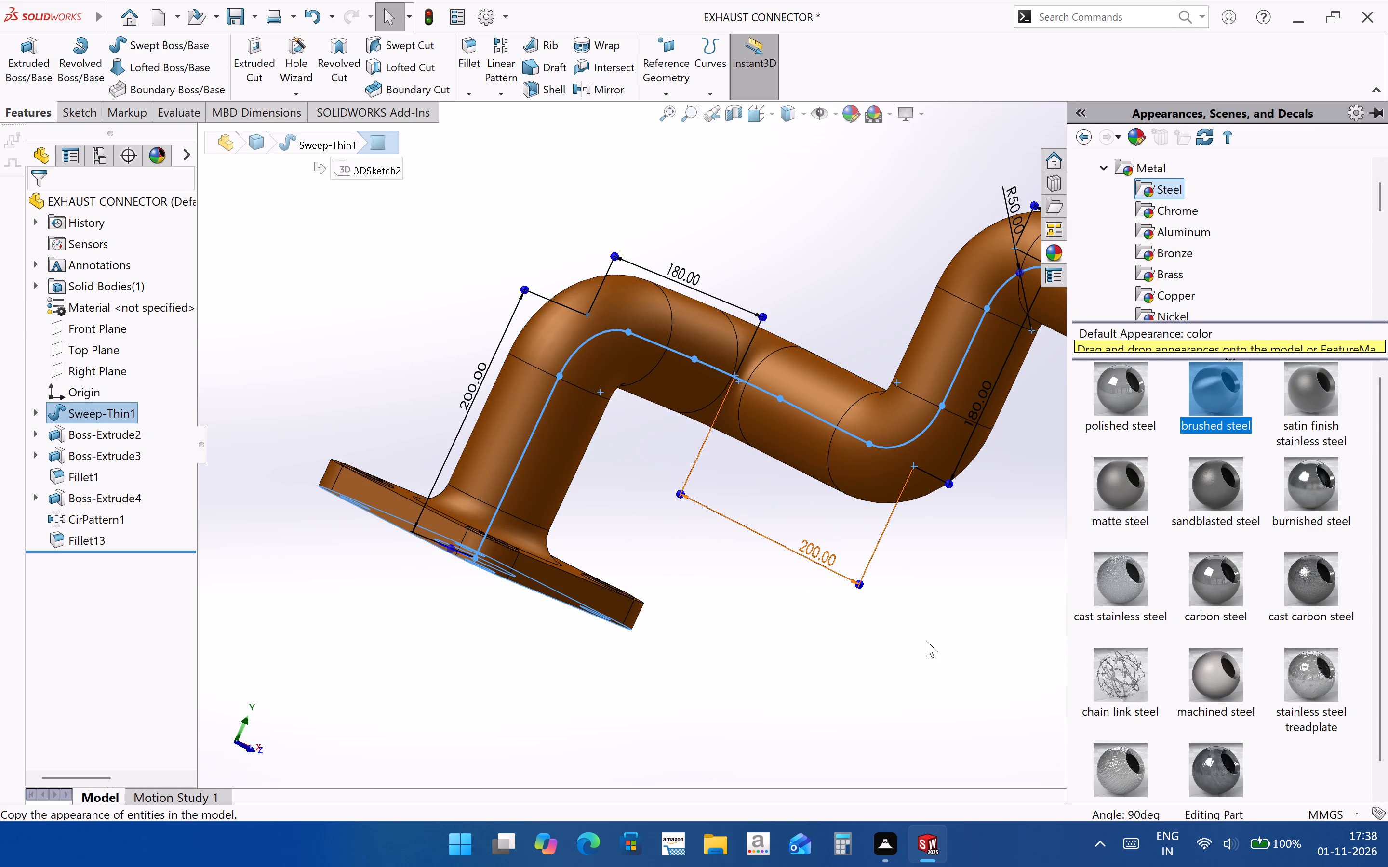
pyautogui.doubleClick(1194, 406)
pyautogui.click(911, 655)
# Apply polished steel to the pipe bore at both ends, the square flange's four bolt holes and the two-lobed flange's two bolt holes.
pyautogui.moveTo(759, 659); pyautogui.dragTo(838, 517, button='middle')
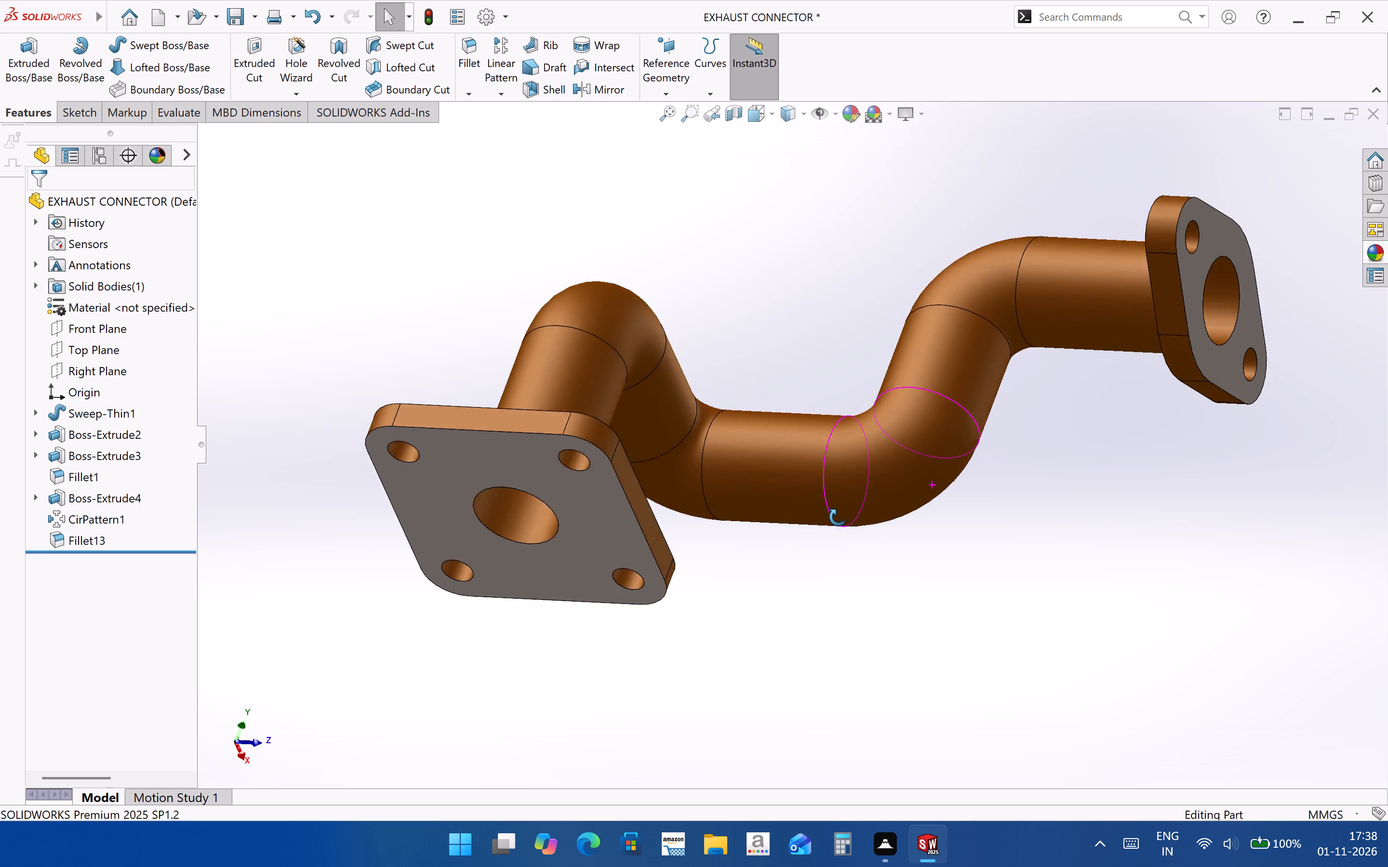
pyautogui.moveTo(838, 517); pyautogui.dragTo(828, 599, button='middle')
pyautogui.click(591, 594)
pyautogui.scroll(-3, 672, 551)
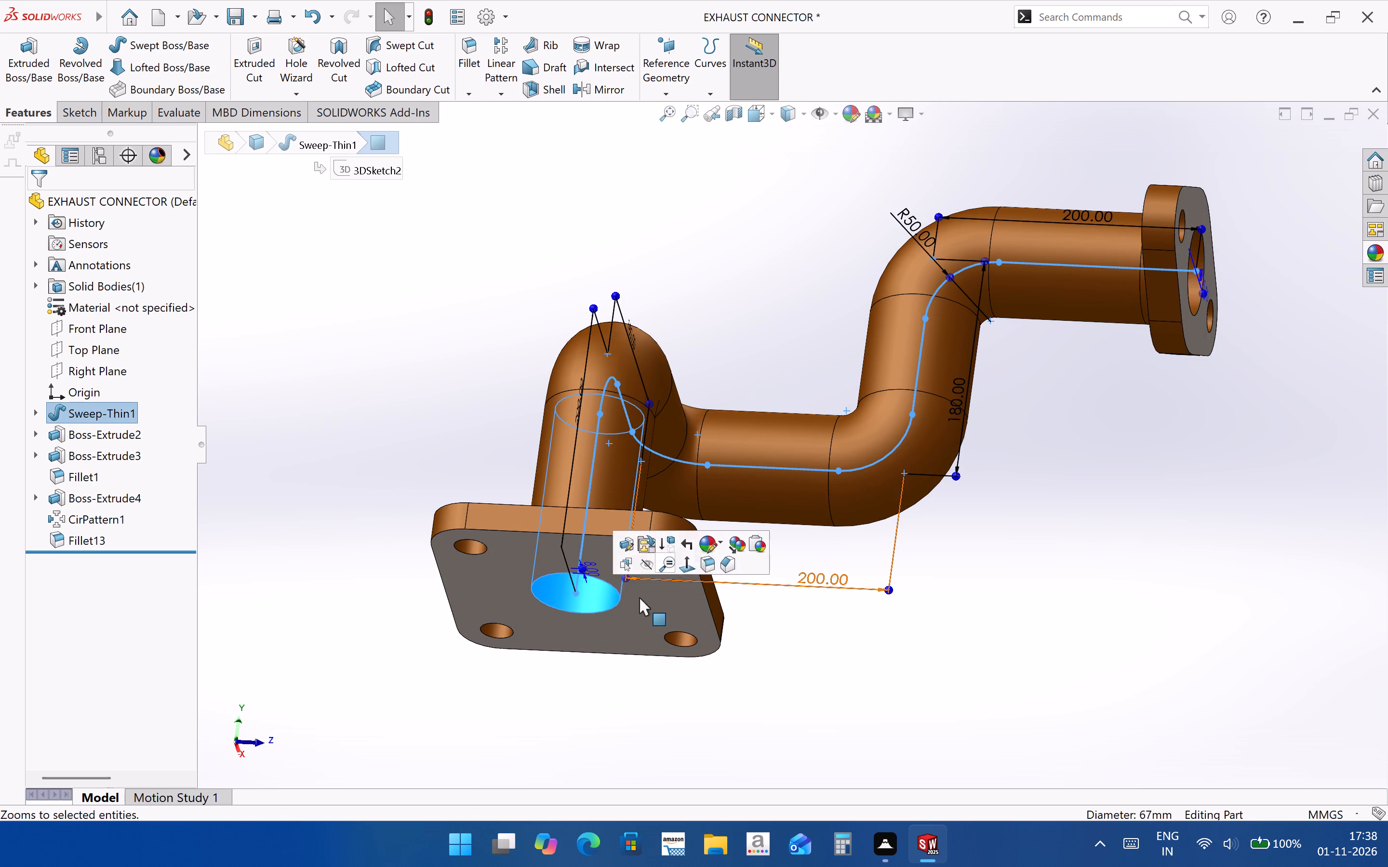
pyautogui.keyDown('ctrl'); pyautogui.click(691, 641); pyautogui.keyUp('ctrl')
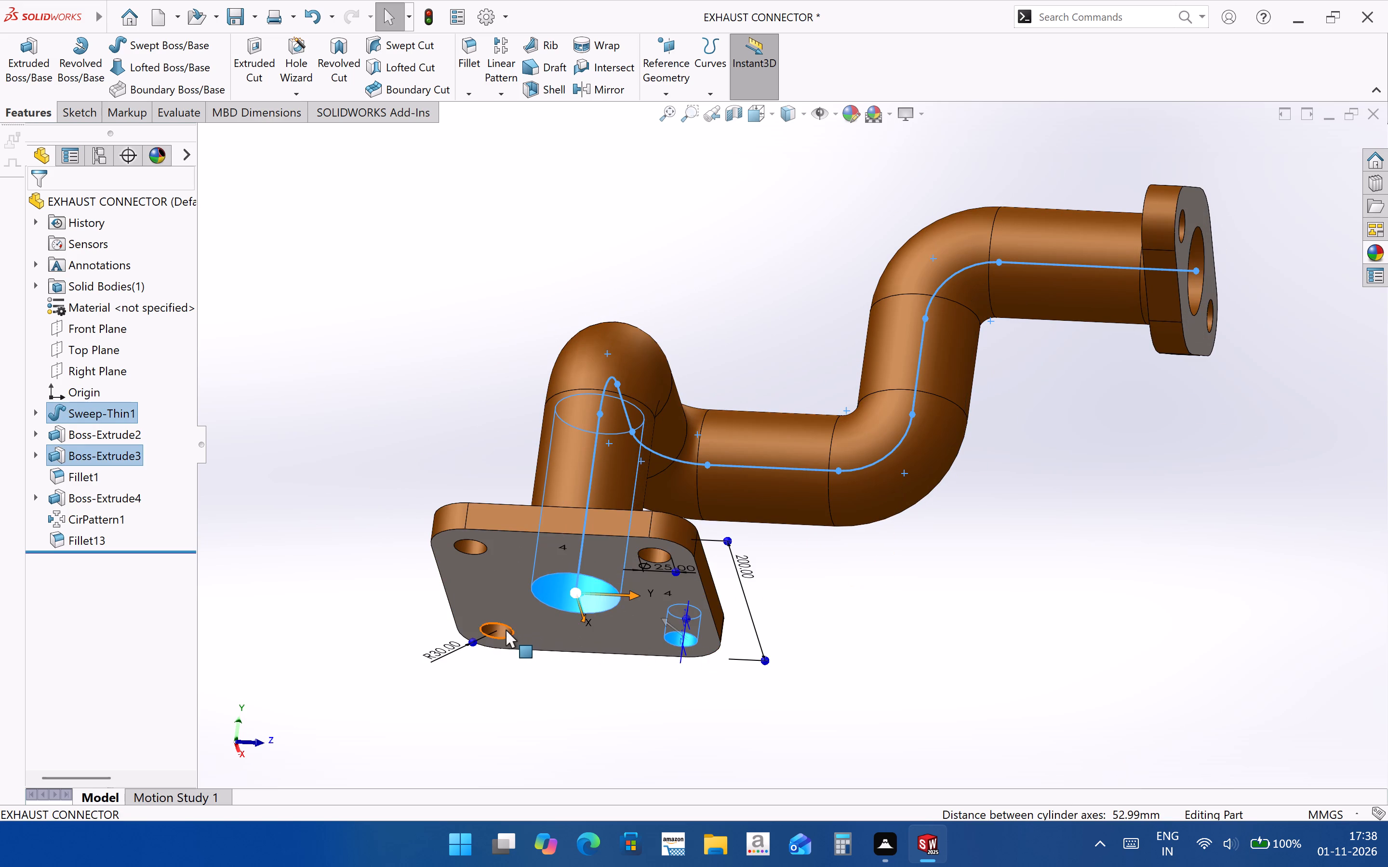
pyautogui.keyDown('ctrl'); pyautogui.click(506, 630); pyautogui.keyUp('ctrl')
pyautogui.keyDown('ctrl'); pyautogui.click(475, 548); pyautogui.keyUp('ctrl')
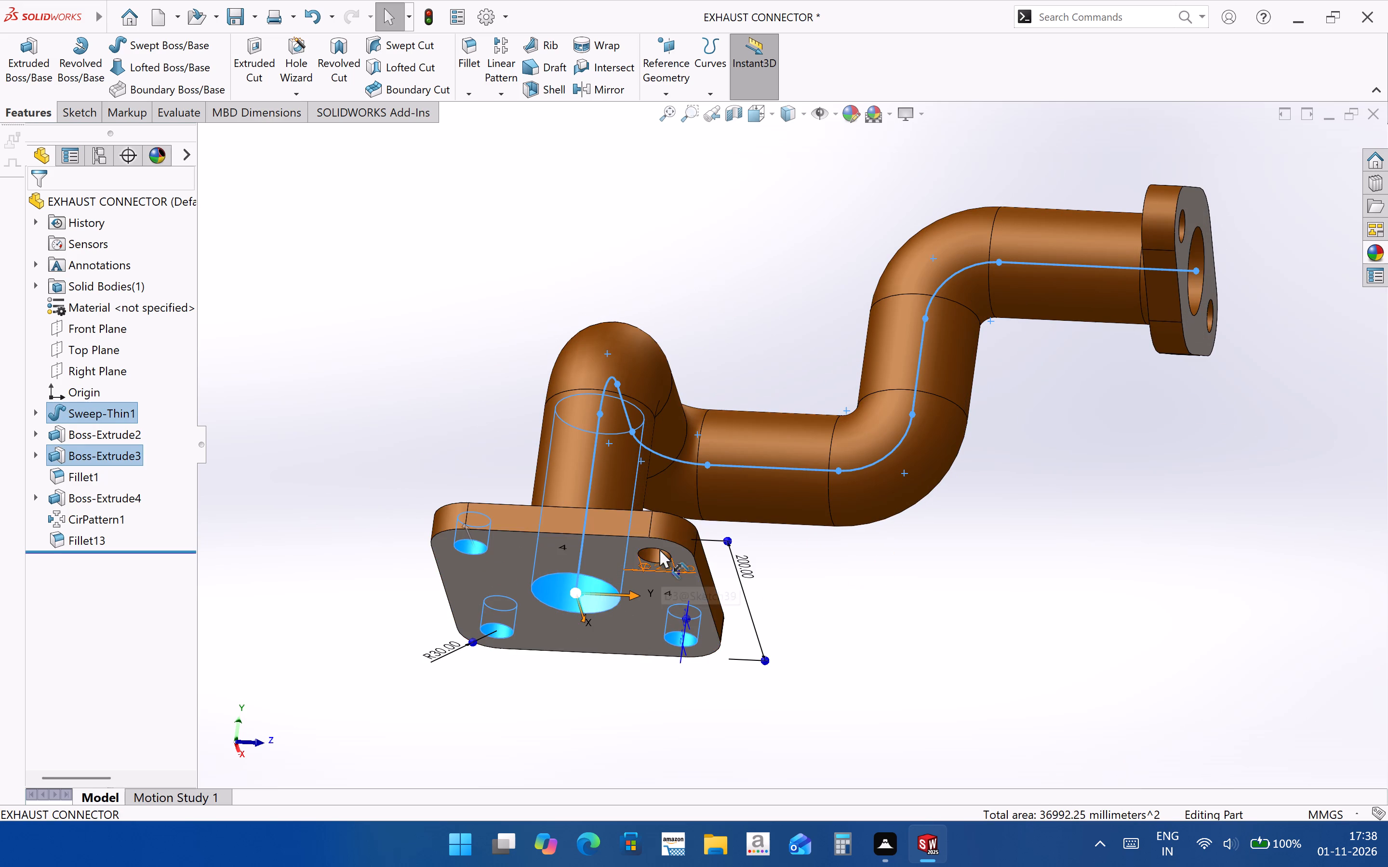
pyautogui.keyDown('ctrl'); pyautogui.click(653, 555); pyautogui.keyUp('ctrl')
pyautogui.scroll(3, 804, 600)
pyautogui.moveTo(1028, 442); pyautogui.dragTo(908, 523, button='middle')
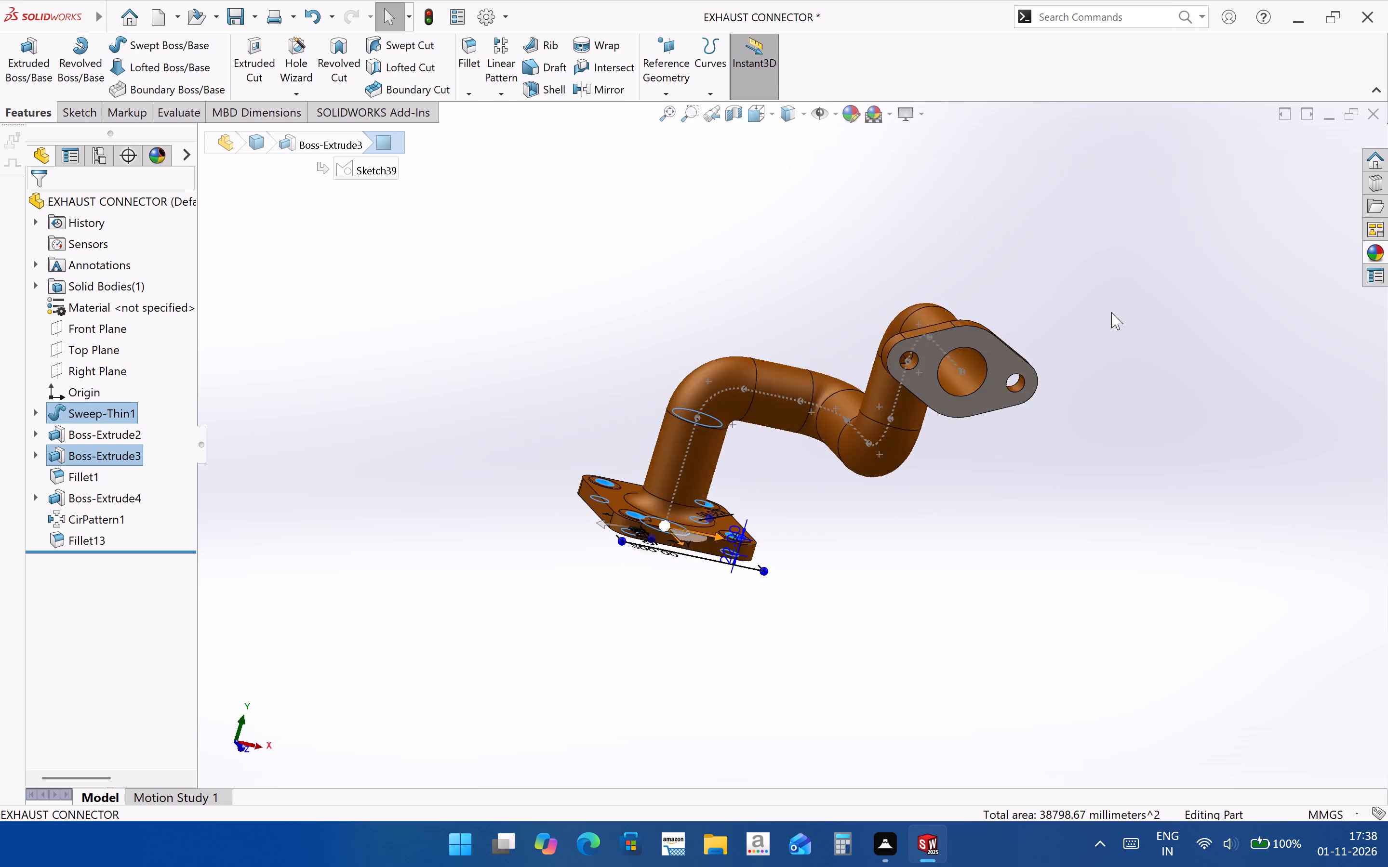
pyautogui.scroll(-3, 1107, 313)
pyautogui.keyDown('ctrl'); pyautogui.click(821, 441); pyautogui.keyUp('ctrl')
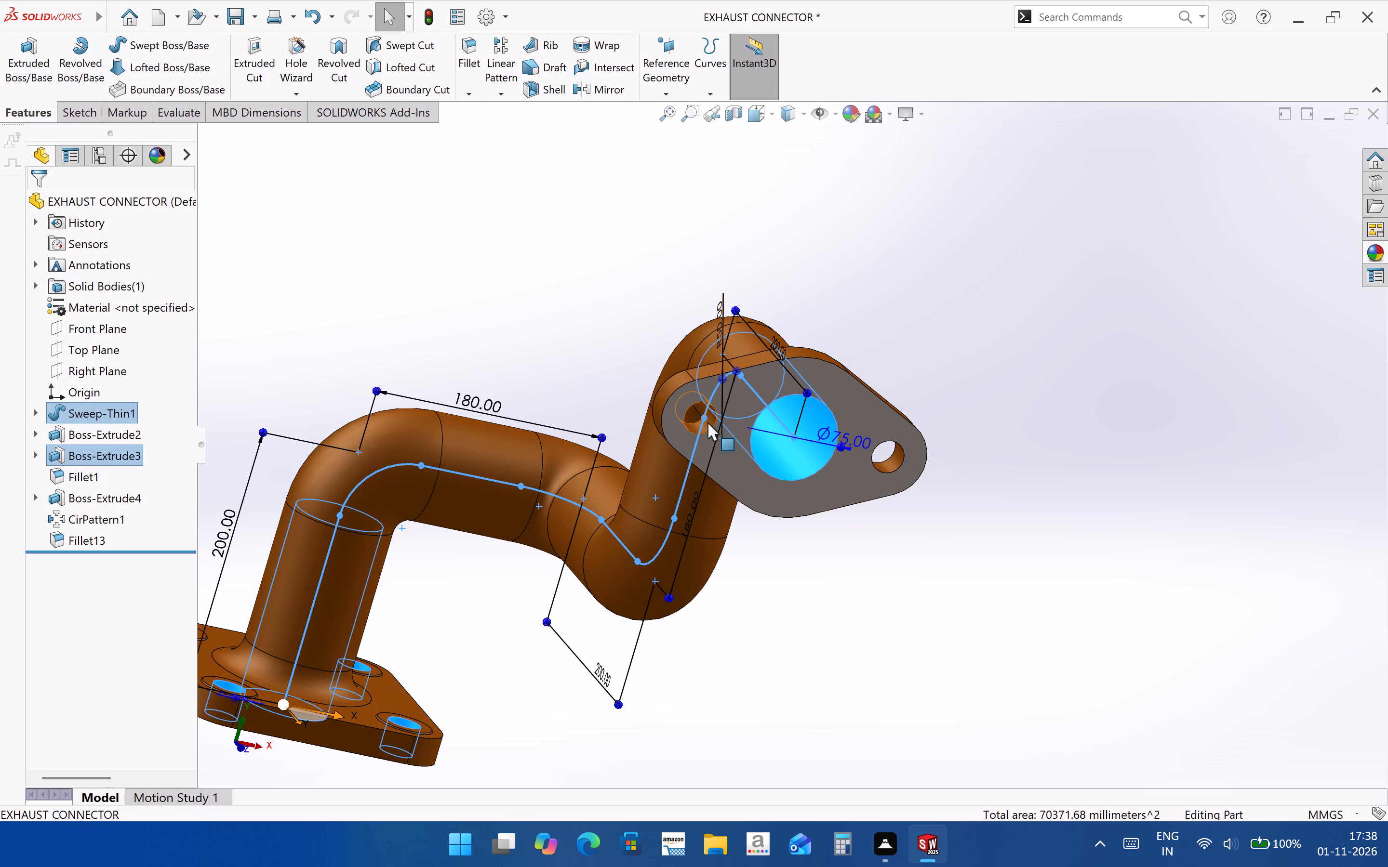
pyautogui.keyDown('ctrl'); pyautogui.click(707, 422); pyautogui.keyUp('ctrl')
pyautogui.keyDown('ctrl'); pyautogui.click(891, 463); pyautogui.keyUp('ctrl')
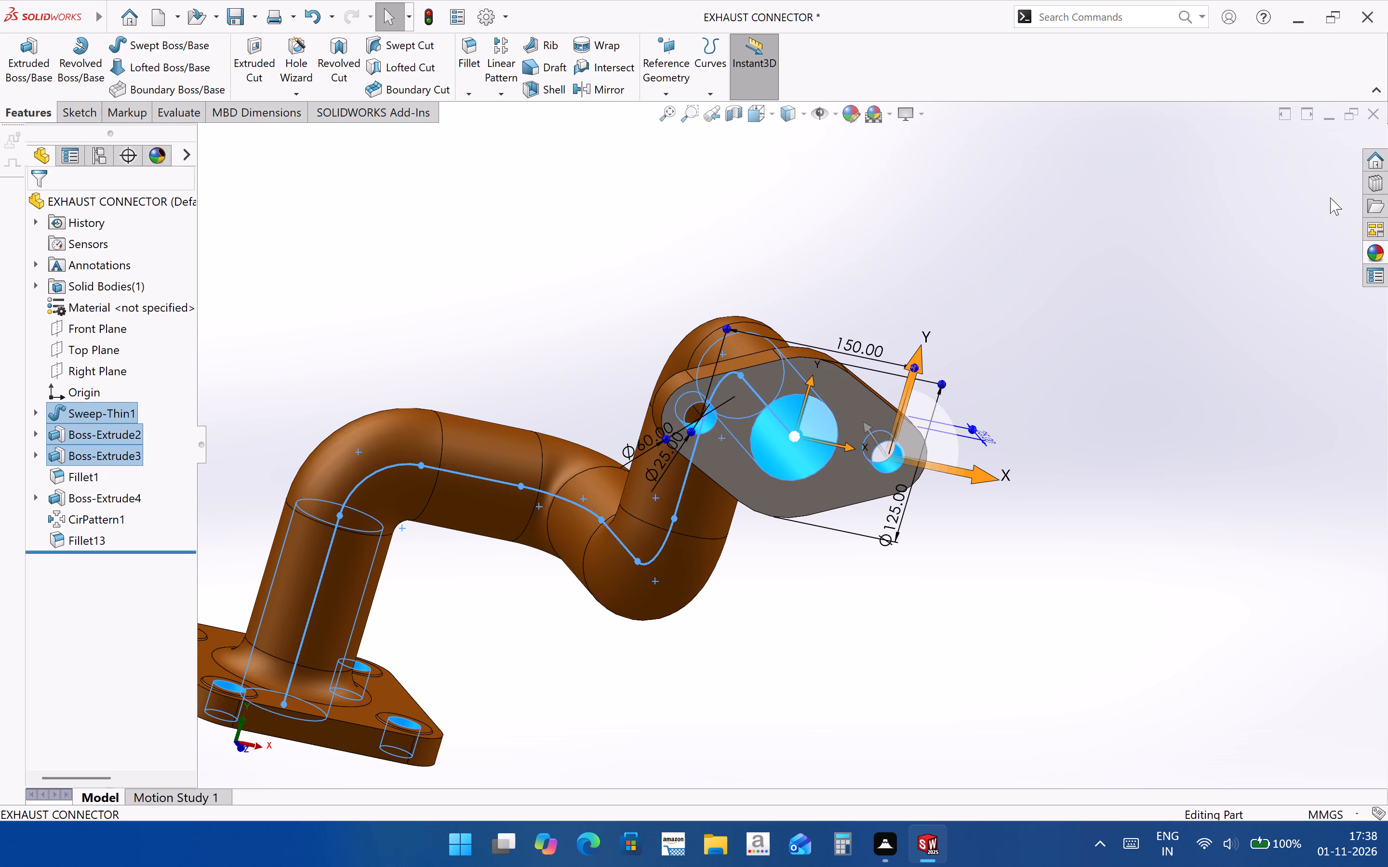
pyautogui.click(1381, 247)
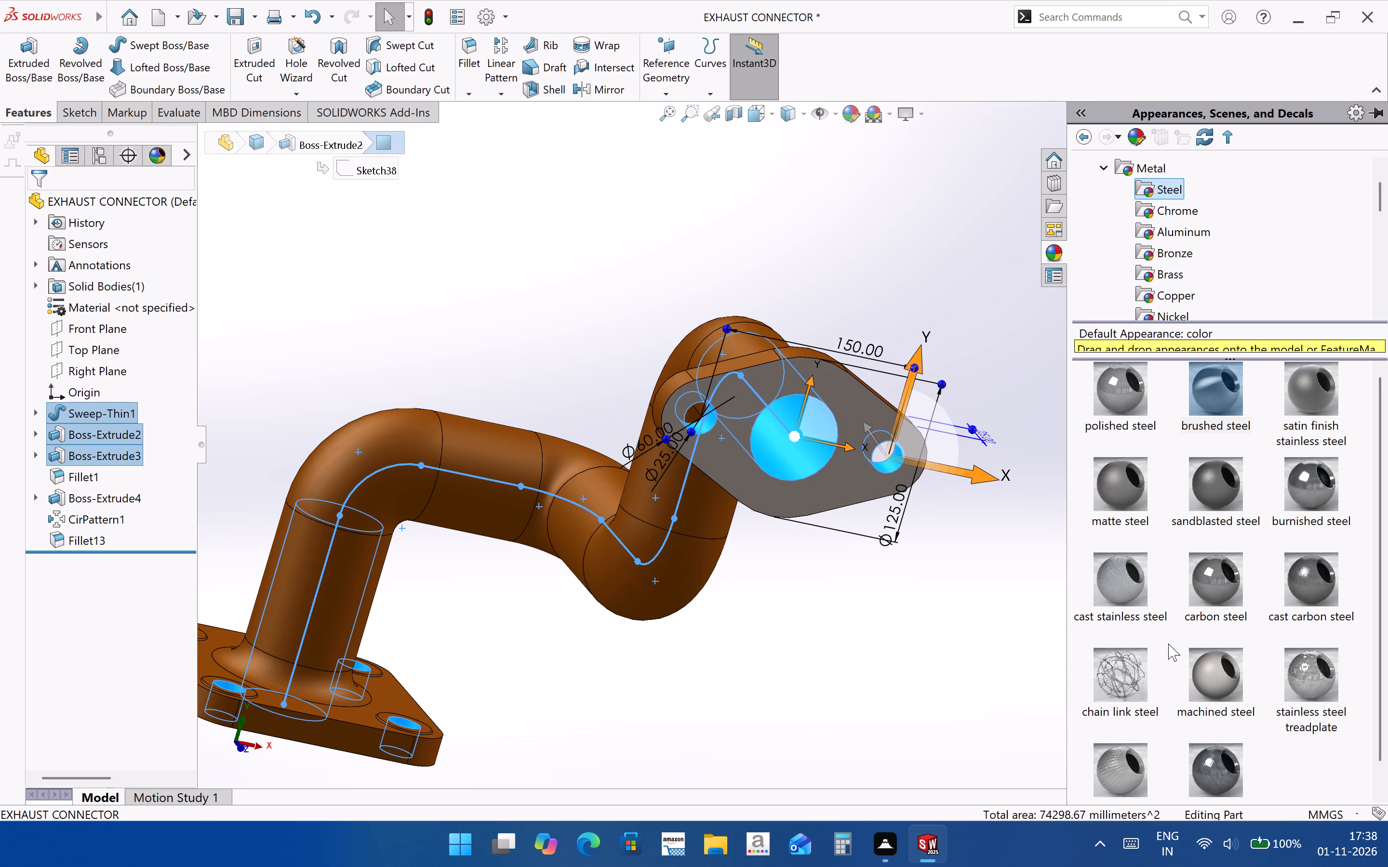
pyautogui.scroll(2, 1228, 574)
pyautogui.doubleClick(1118, 404)
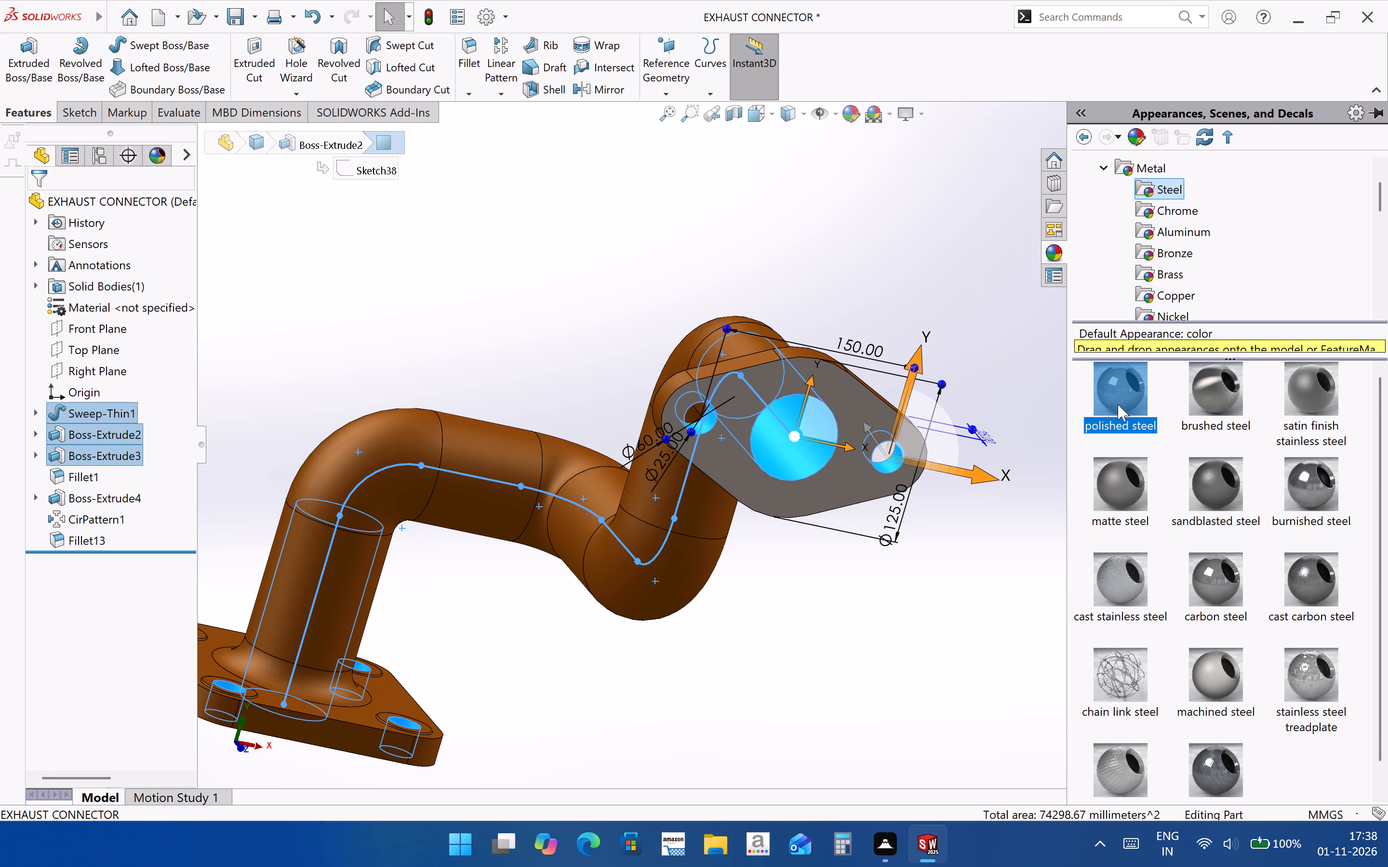
pyautogui.click(904, 553)
# Apply the carbon steel appearance to the outer mating faces of the two-lobed flange and the square flange.
pyautogui.scroll(3, 865, 559)
pyautogui.moveTo(610, 661); pyautogui.dragTo(658, 512, button='middle')
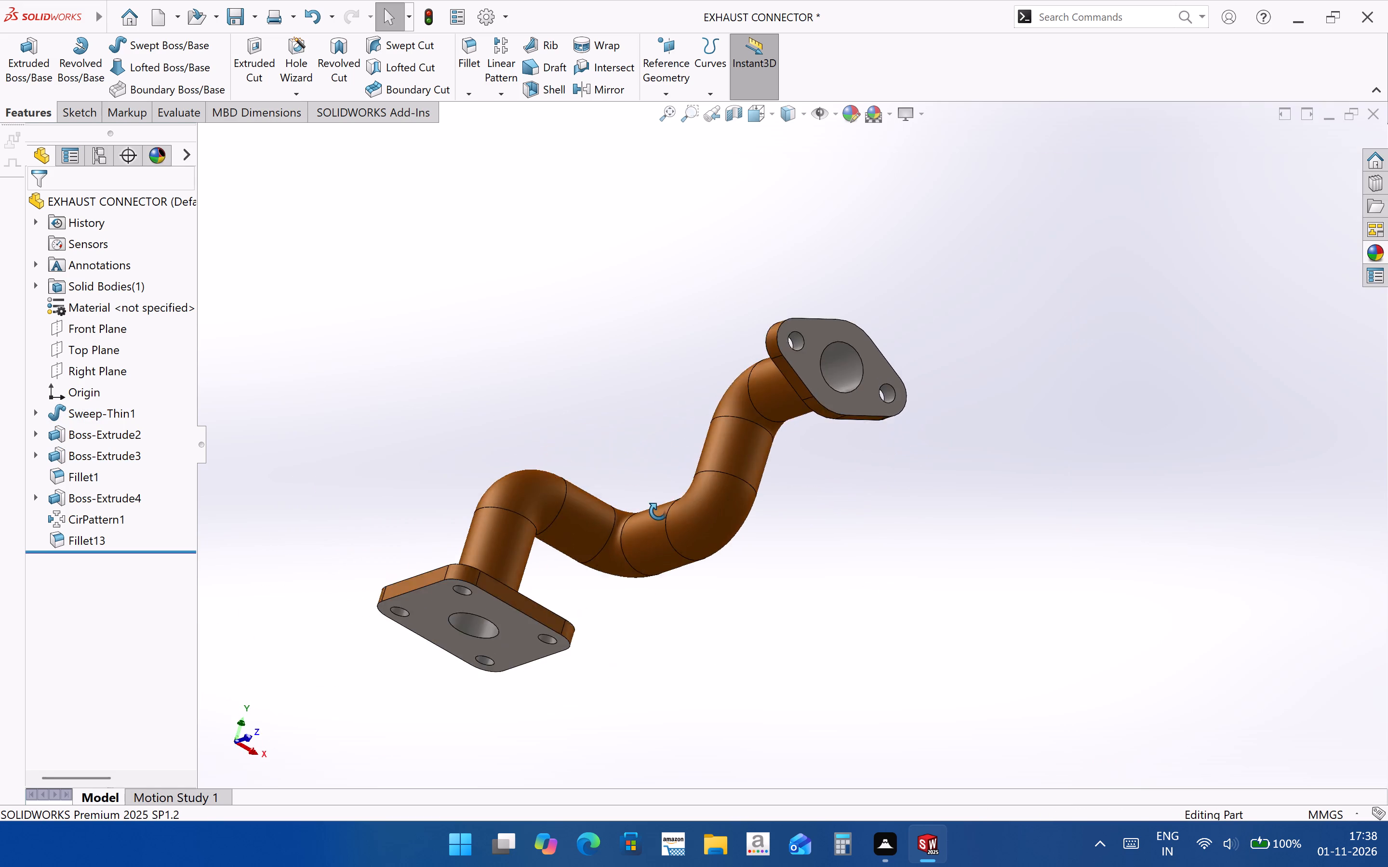
pyautogui.moveTo(658, 512); pyautogui.dragTo(716, 757, button='middle')
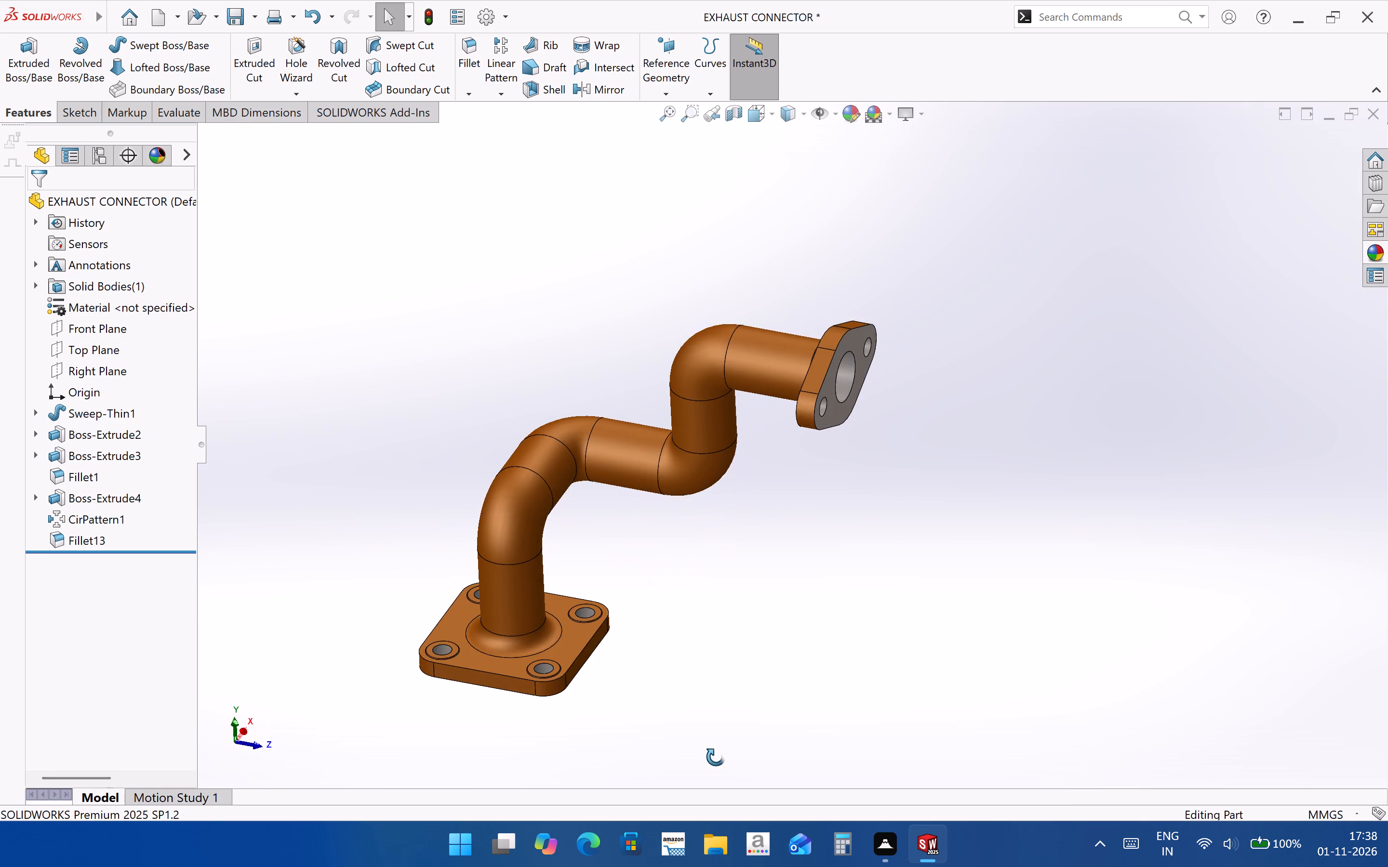
pyautogui.moveTo(716, 757); pyautogui.dragTo(658, 690, button='middle')
pyautogui.scroll(-5, 760, 340)
pyautogui.moveTo(813, 456); pyautogui.dragTo(832, 462, button='middle')
pyautogui.click(834, 464)
pyautogui.scroll(5, 867, 488)
pyautogui.moveTo(677, 656); pyautogui.dragTo(724, 389, button='middle')
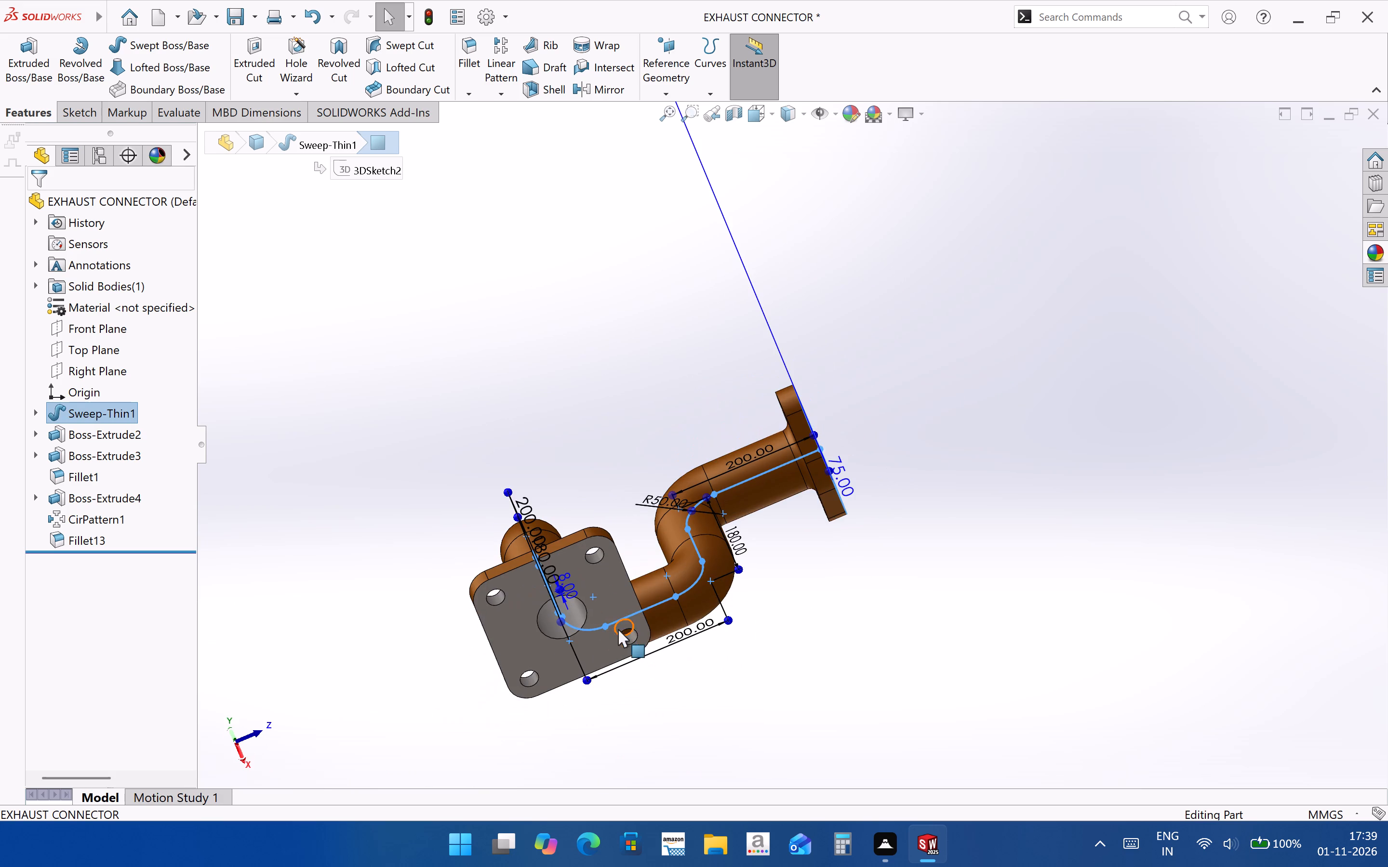
pyautogui.keyDown('ctrl'); pyautogui.click(614, 595); pyautogui.keyUp('ctrl')
pyautogui.click(1377, 252)
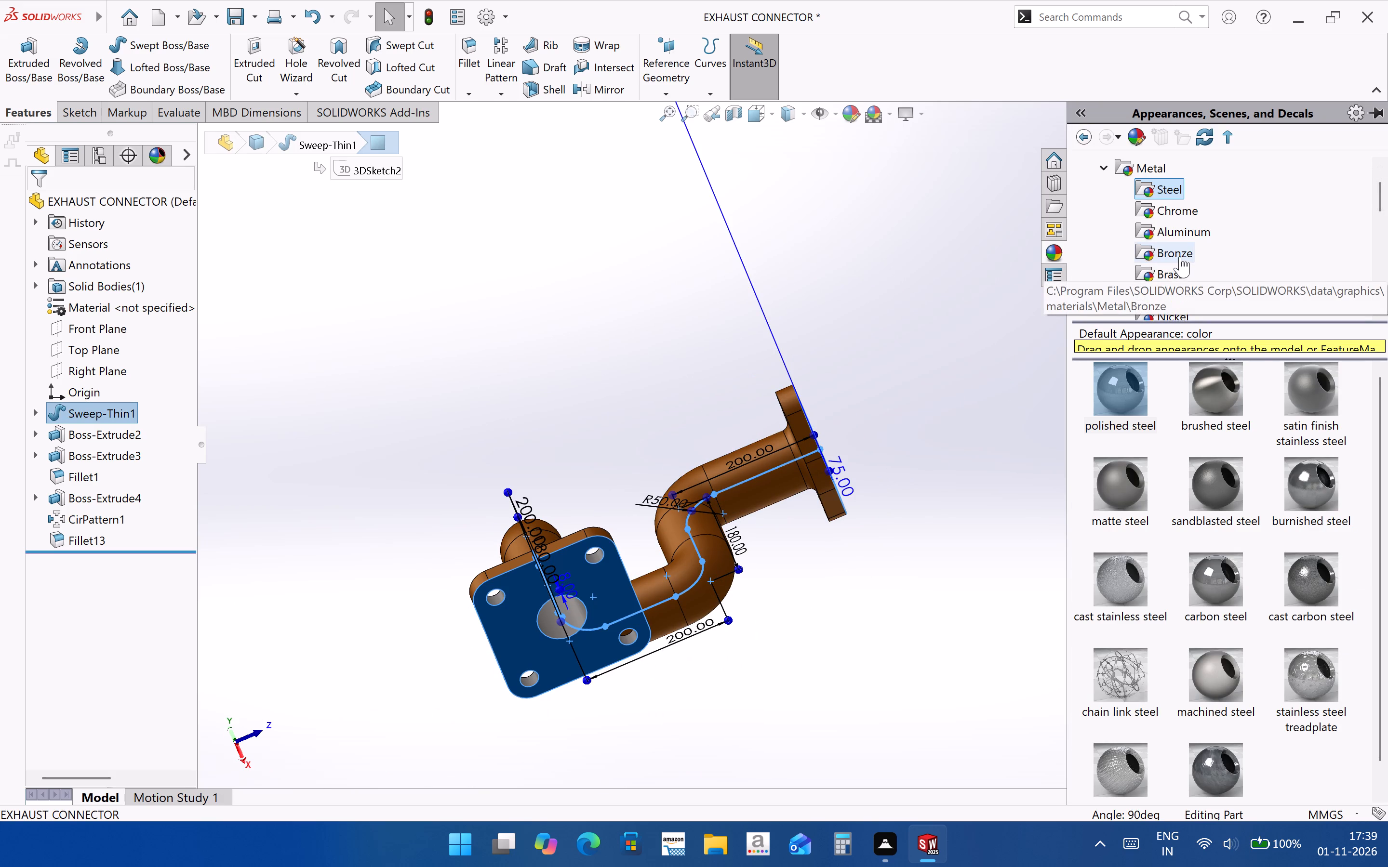
pyautogui.click(1217, 574)
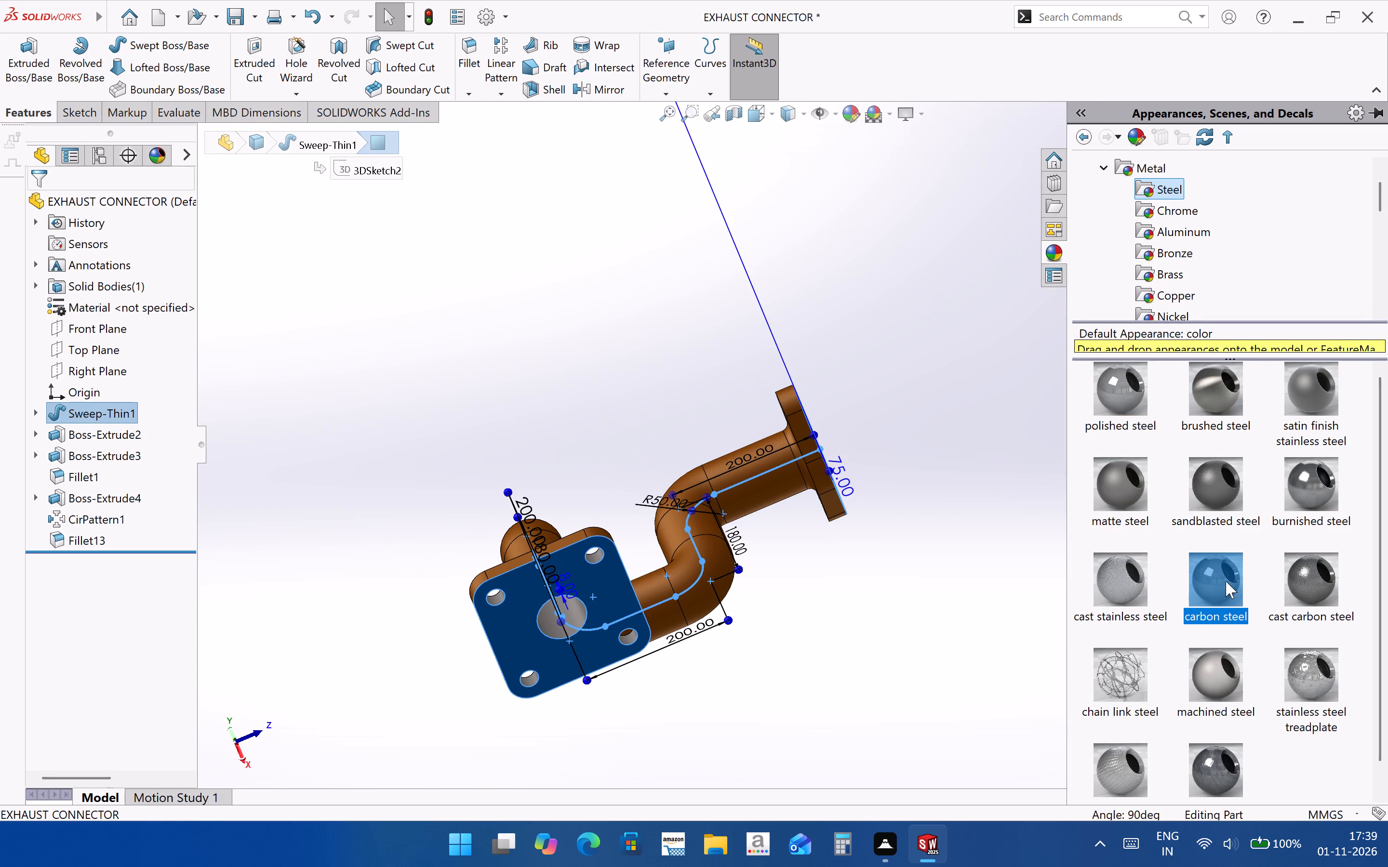
pyautogui.doubleClick(1226, 581)
pyautogui.click(1056, 580)
pyautogui.moveTo(838, 665); pyautogui.dragTo(745, 859, button='middle')
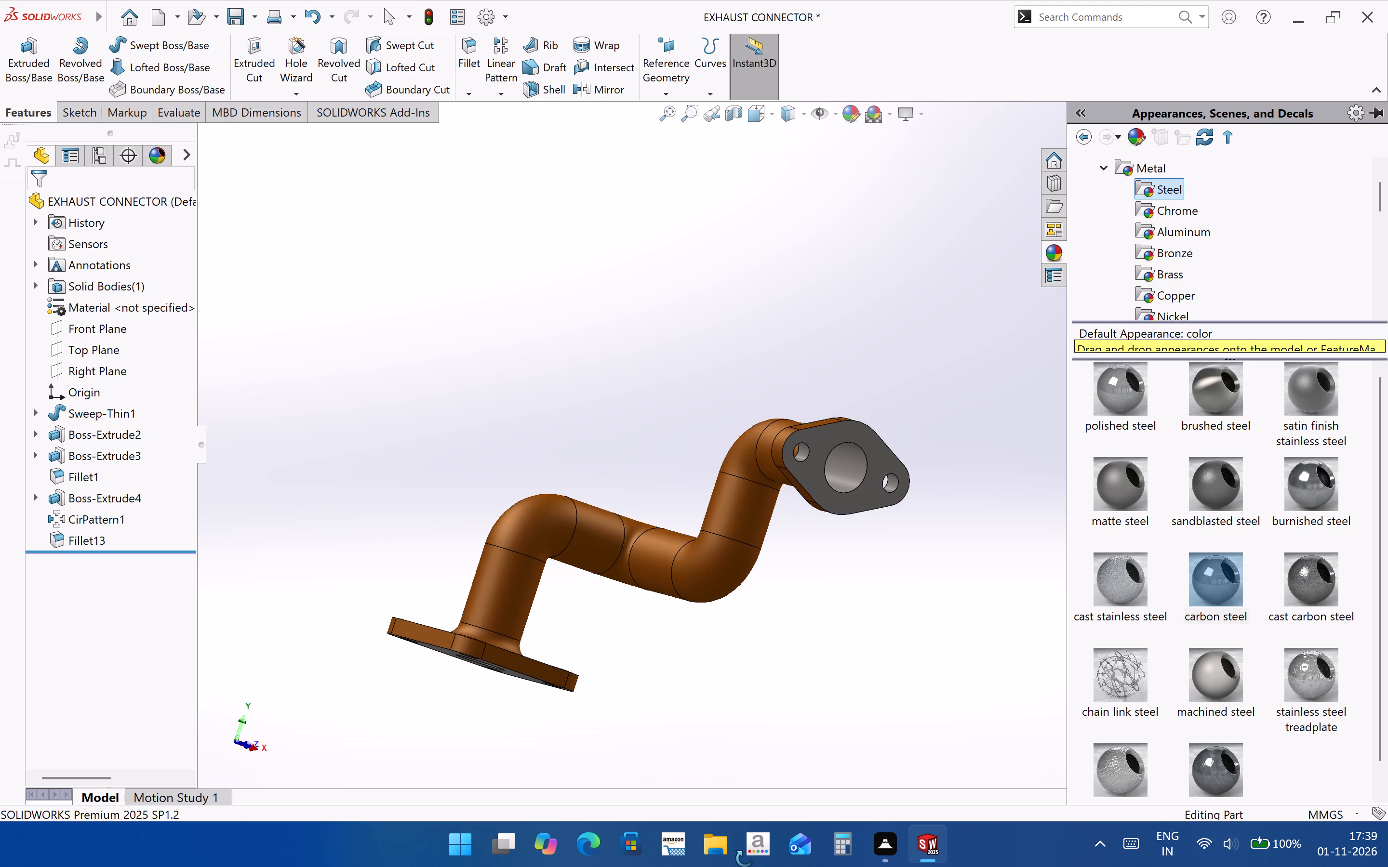
# Apply the polished steel appearance to the two-lobed flange's bolt hole farthest from the pipe bend.
pyautogui.moveTo(745, 859); pyautogui.dragTo(744, 859, button='middle')
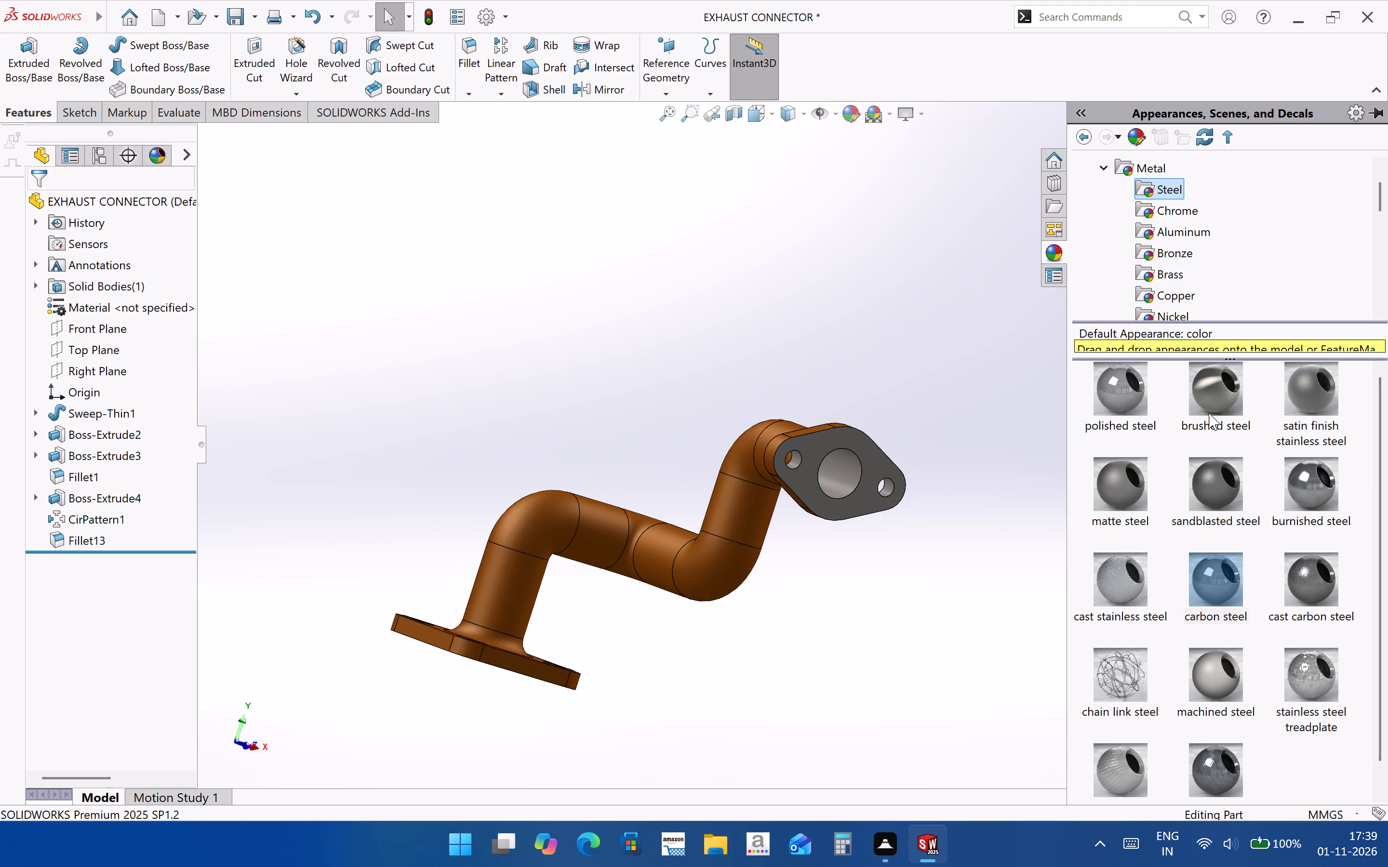
pyautogui.scroll(-5, 888, 492)
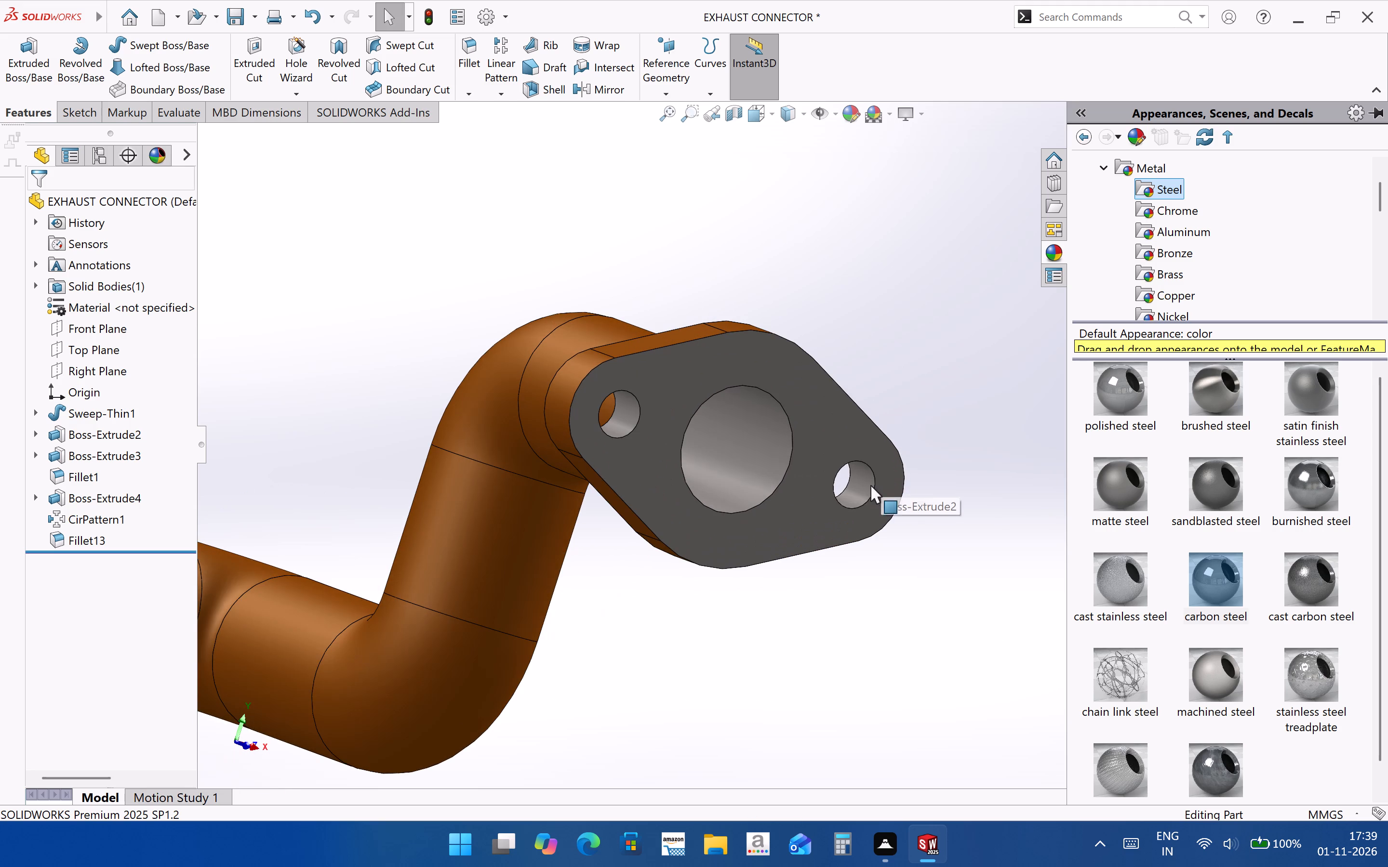
pyautogui.click(866, 488)
pyautogui.click(1106, 562)
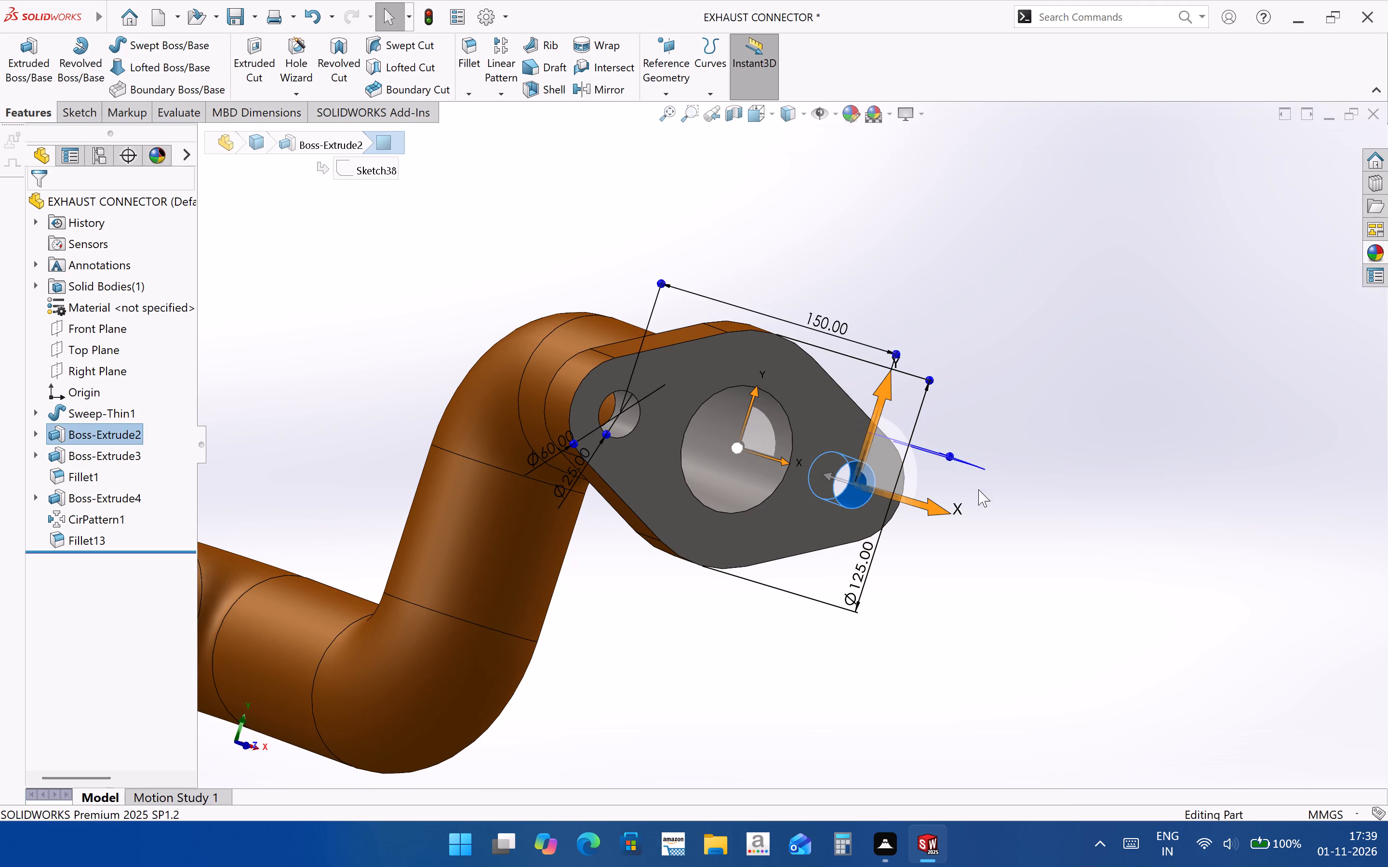
pyautogui.click(868, 491)
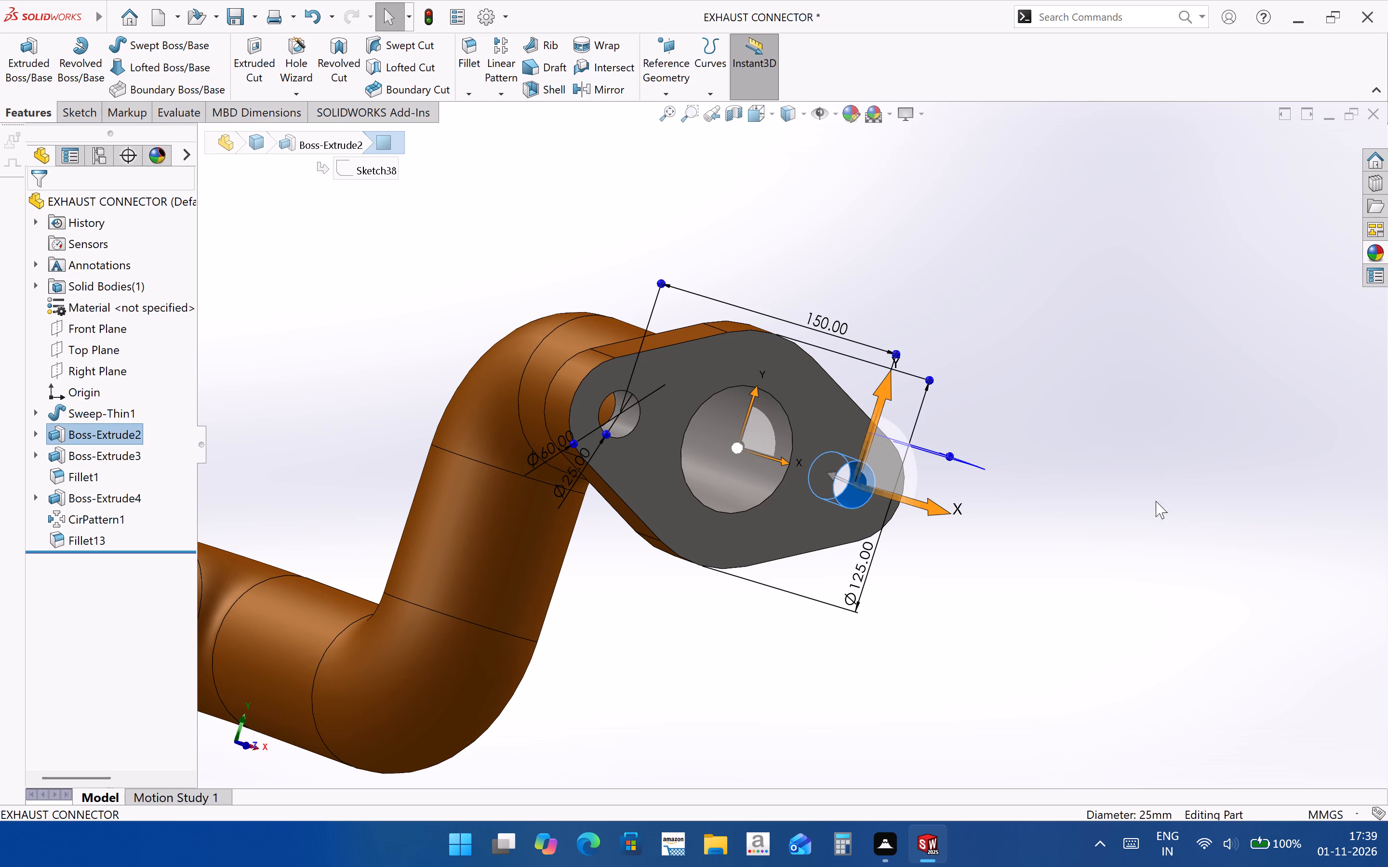
pyautogui.doubleClick(1381, 254)
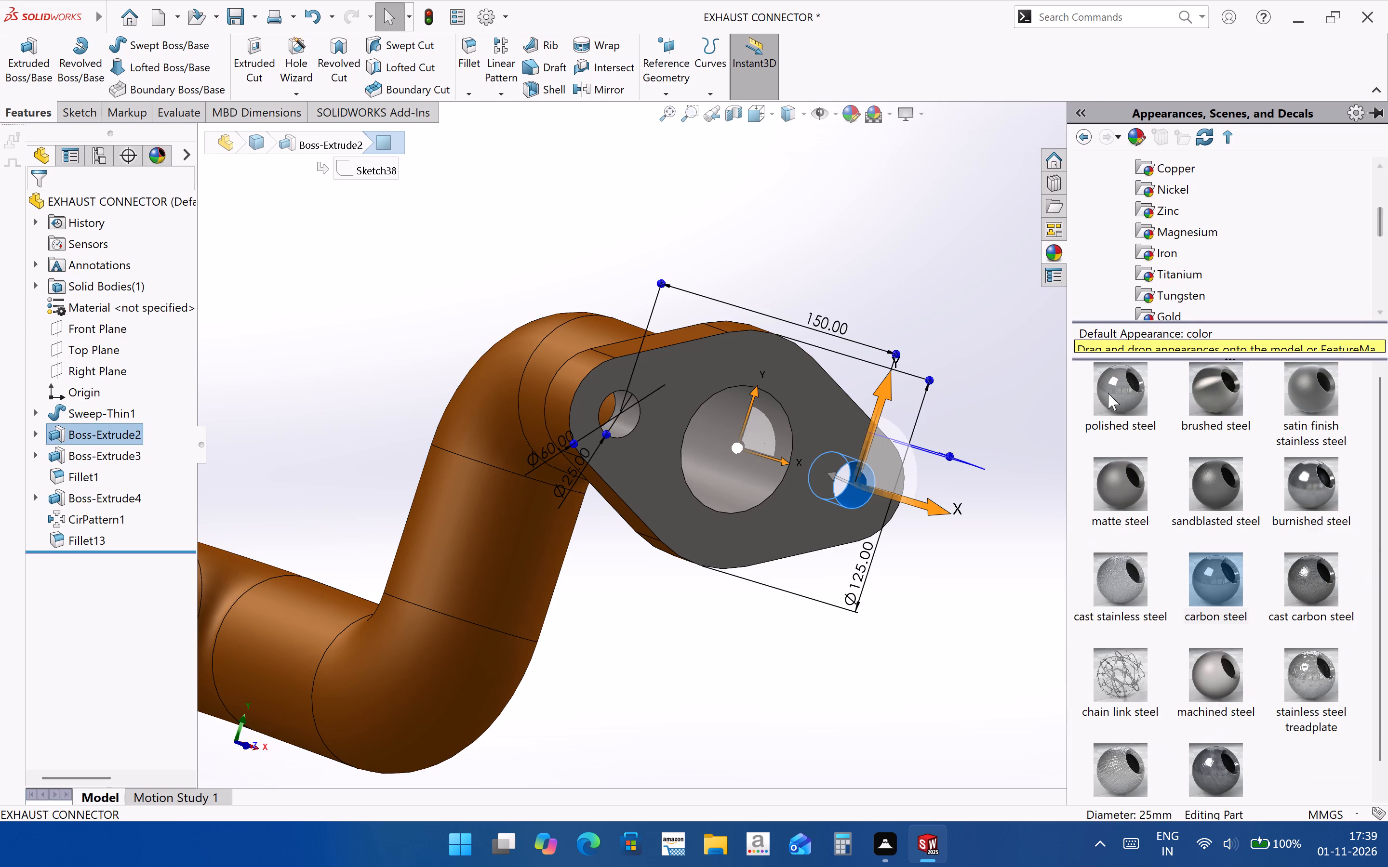
pyautogui.doubleClick(1108, 393)
pyautogui.click(934, 555)
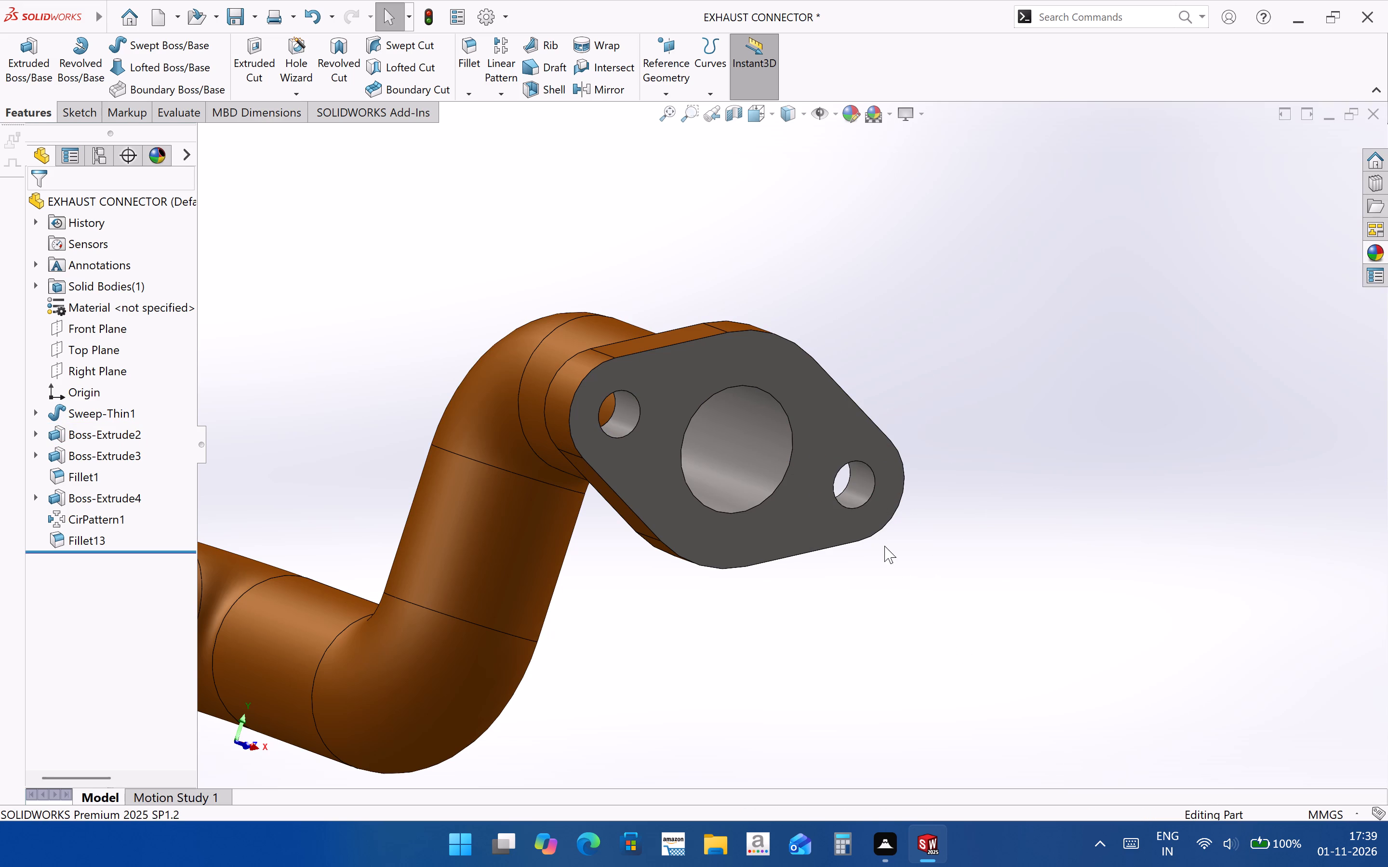
# Apply the wrought steel appearance to the outer mating faces of the two-lobed flange and the square flange.
pyautogui.scroll(3, 895, 550)
pyautogui.scroll(1, 815, 544)
pyautogui.moveTo(814, 544); pyautogui.dragTo(972, 506, button='middle')
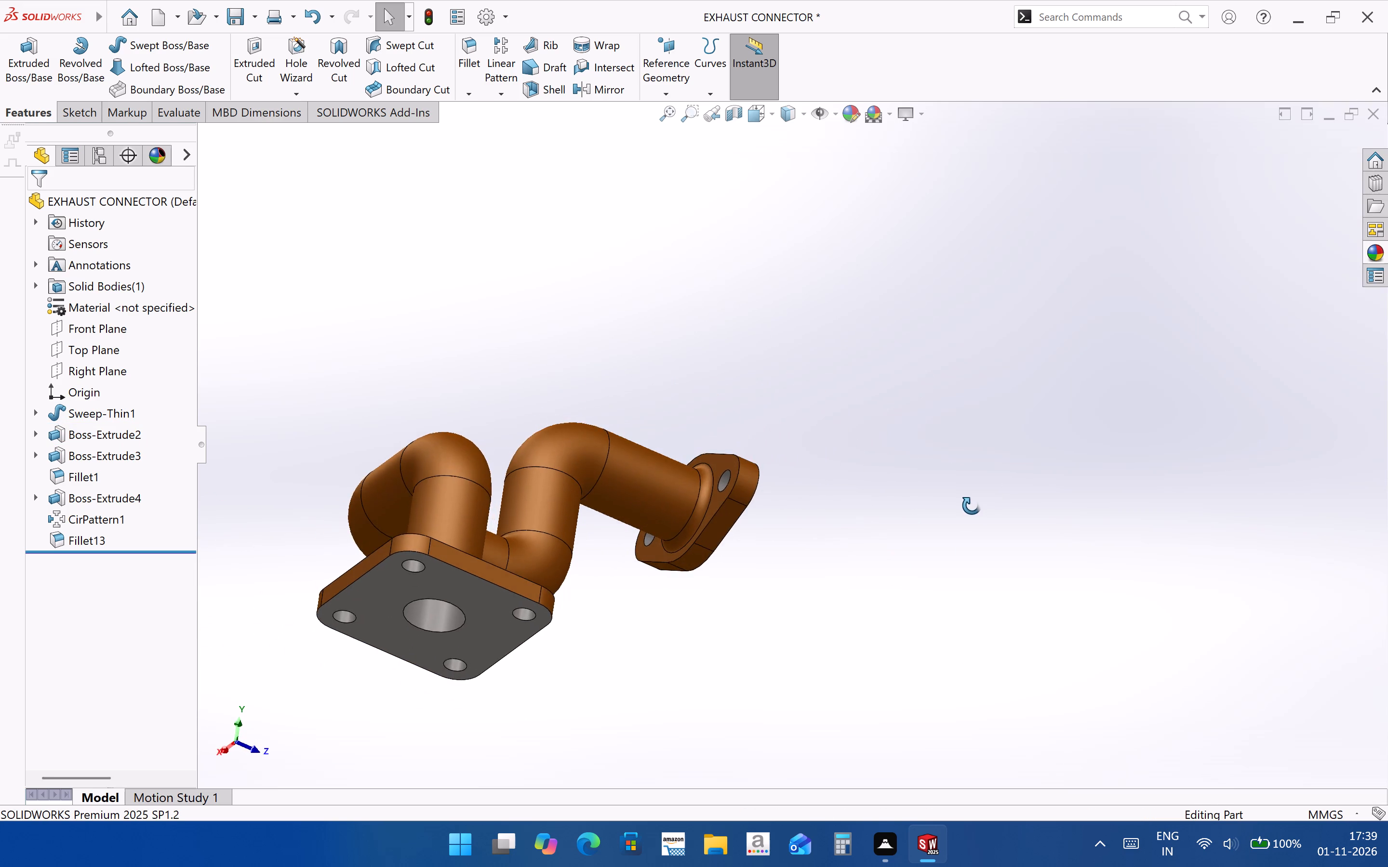
pyautogui.moveTo(972, 506); pyautogui.dragTo(817, 642, button='middle')
pyautogui.click(757, 460)
pyautogui.scroll(2, 814, 573)
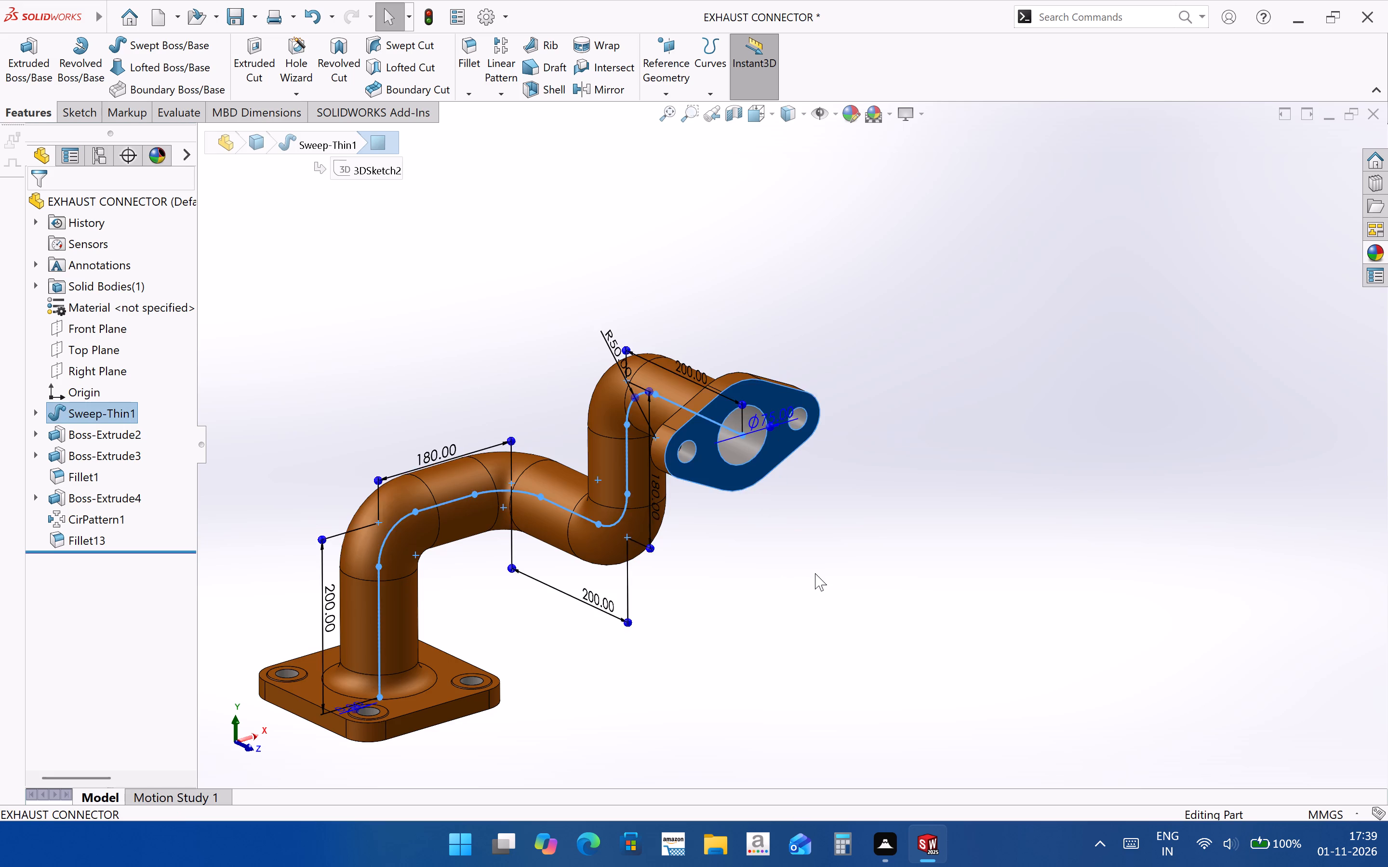
pyautogui.scroll(2, 815, 573)
pyautogui.moveTo(623, 664); pyautogui.dragTo(675, 423, button='middle')
pyautogui.keyDown('ctrl'); pyautogui.click(598, 571); pyautogui.keyUp('ctrl')
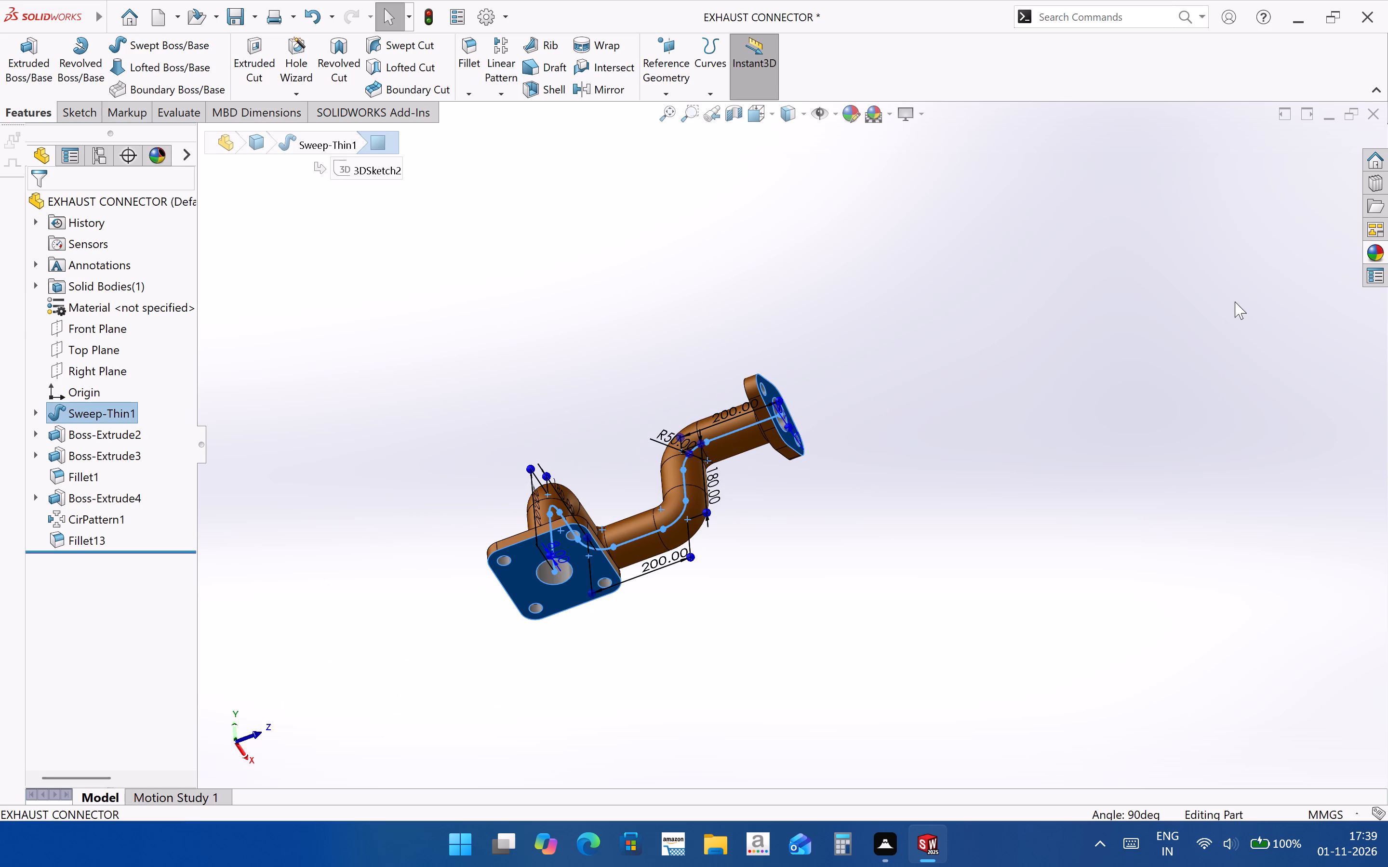
pyautogui.doubleClick(1379, 250)
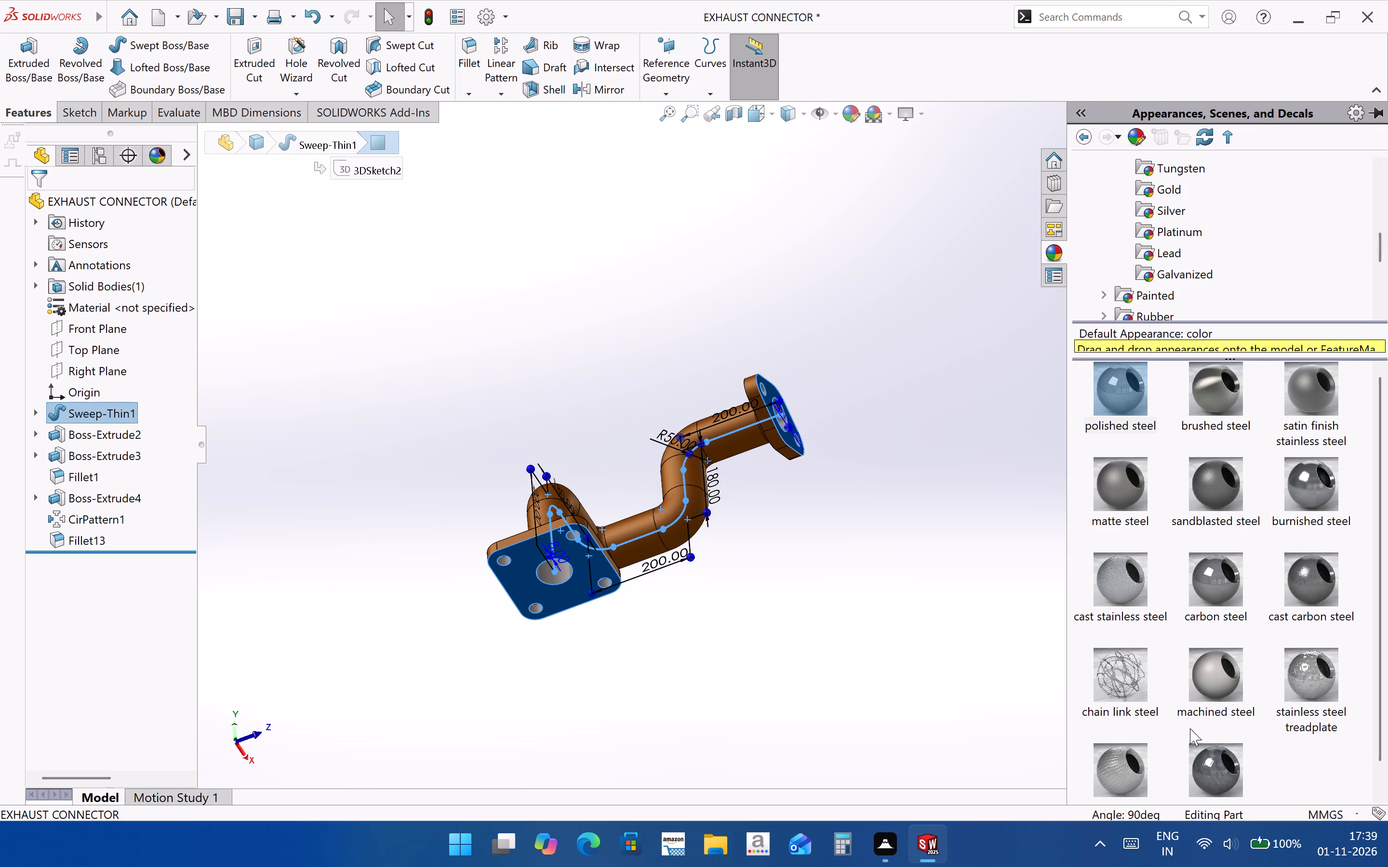
pyautogui.doubleClick(1217, 785)
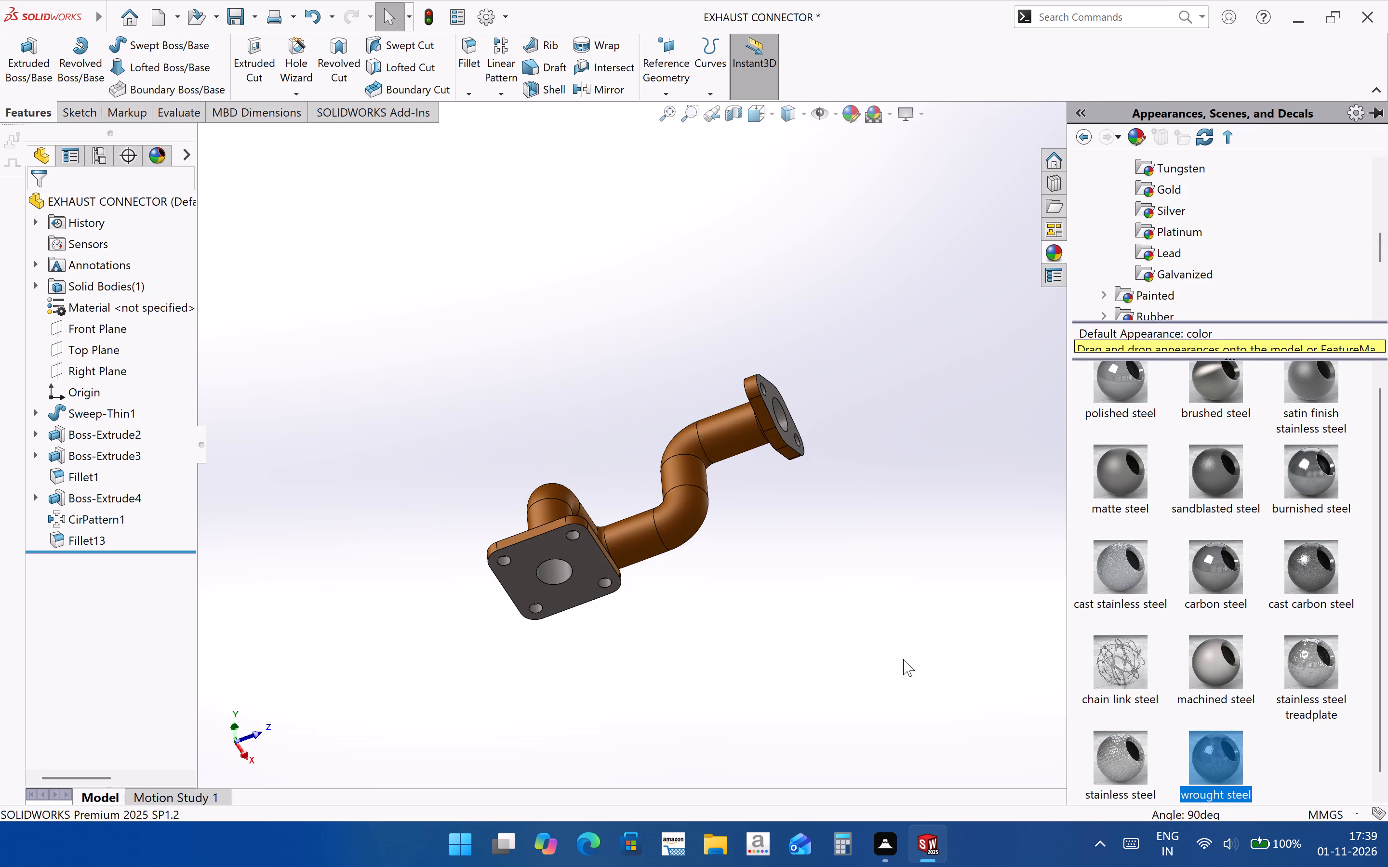
pyautogui.scroll(7, 1193, 450)
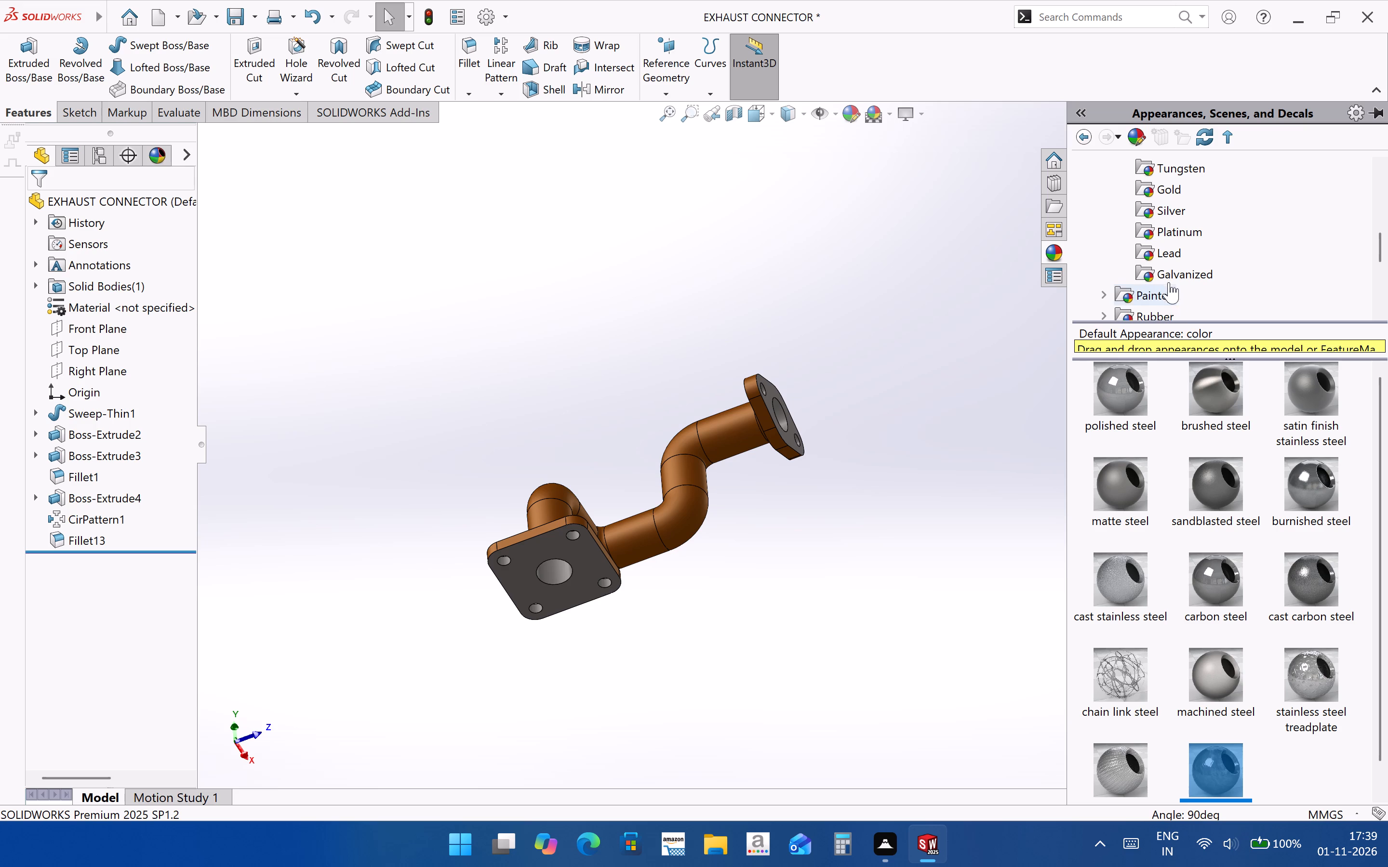
pyautogui.moveTo(1378, 582); pyautogui.dragTo(1378, 577)
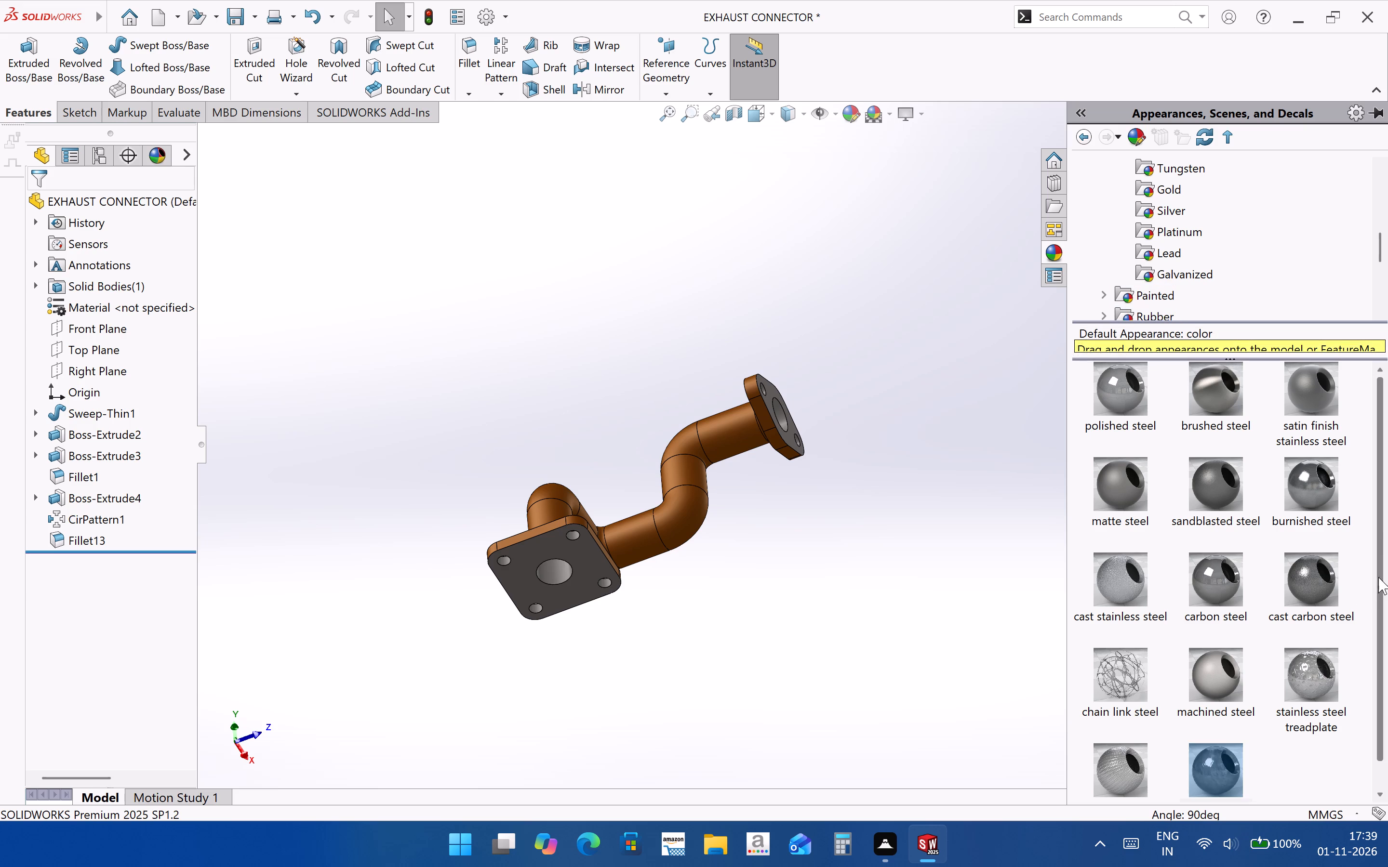
pyautogui.moveTo(1378, 577); pyautogui.dragTo(1373, 525)
pyautogui.moveTo(1374, 522); pyautogui.dragTo(1369, 516)
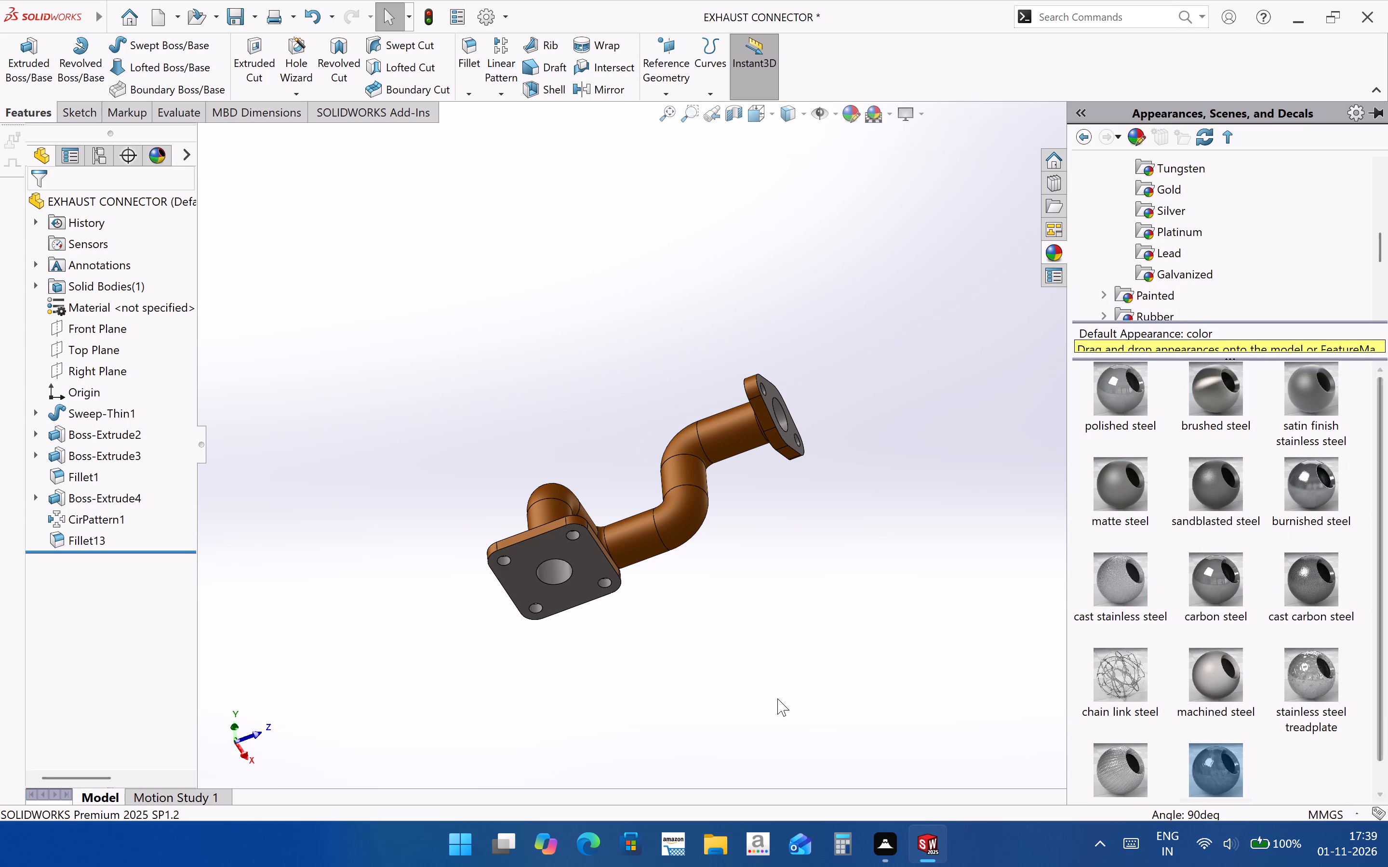
pyautogui.click(777, 698)
# Inspect the finished exhaust connector from all sides, examining the appearances on the pipe, flanges, bores and bolt holes.
pyautogui.moveTo(838, 560); pyautogui.dragTo(849, 837, button='middle')
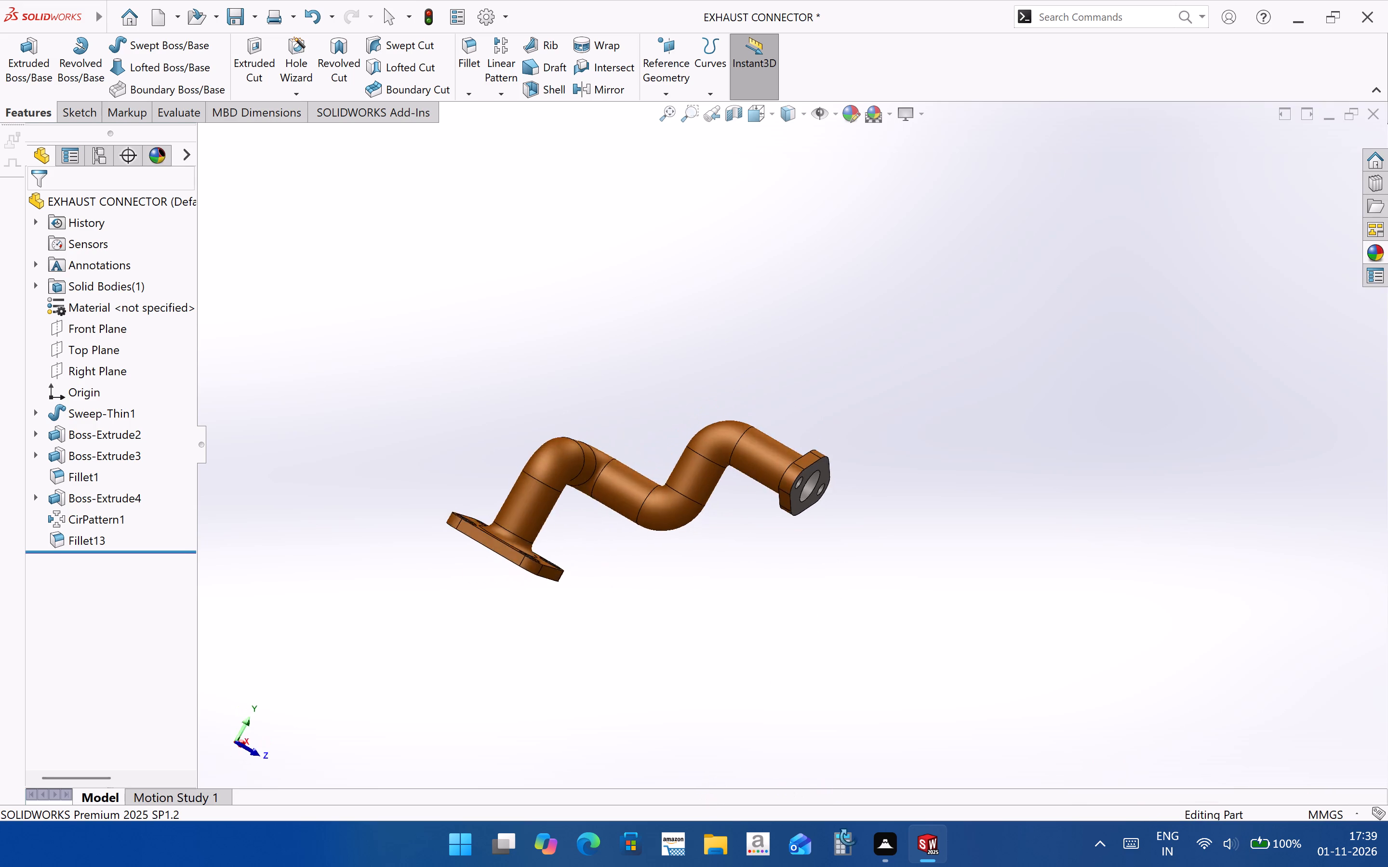
pyautogui.moveTo(849, 837); pyautogui.dragTo(722, 810, button='middle')
pyautogui.scroll(-3, 618, 577)
pyautogui.moveTo(641, 620); pyautogui.dragTo(733, 533, button='middle')
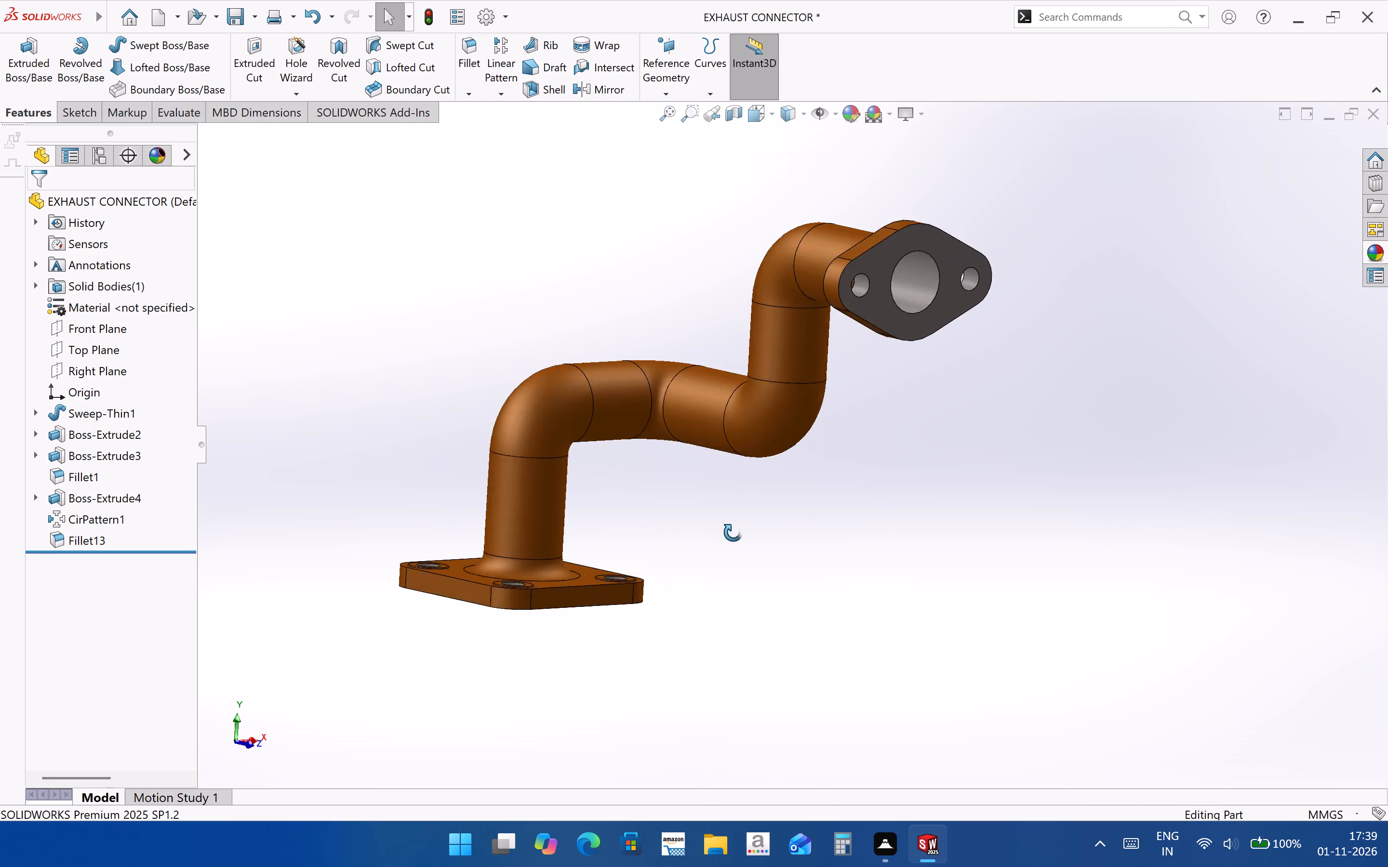
pyautogui.moveTo(733, 533); pyautogui.dragTo(784, 651, button='middle')
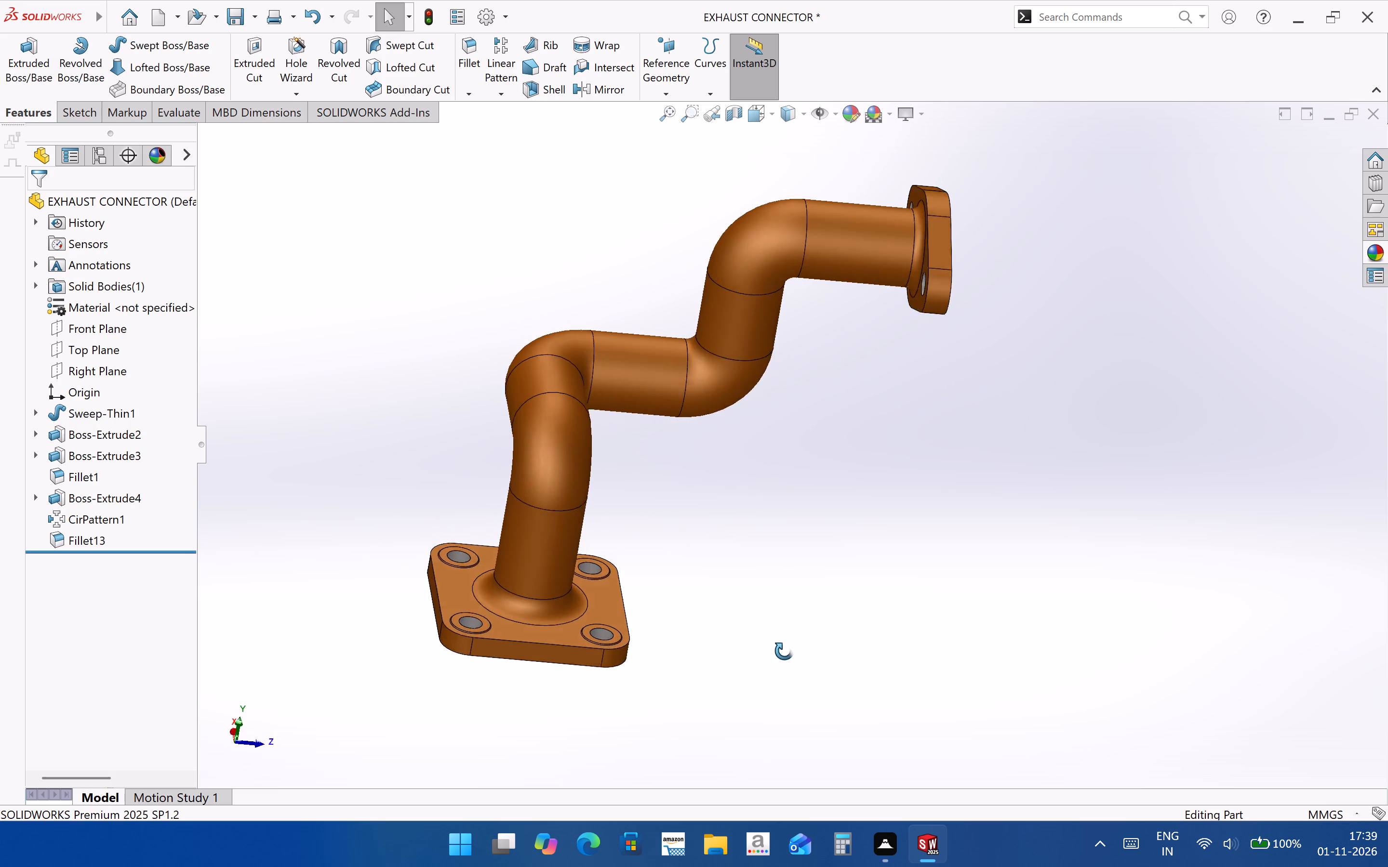
pyautogui.moveTo(784, 651); pyautogui.dragTo(760, 655, button='middle')
pyautogui.scroll(2, 765, 657)
pyautogui.moveTo(776, 583); pyautogui.dragTo(767, 658, button='middle')
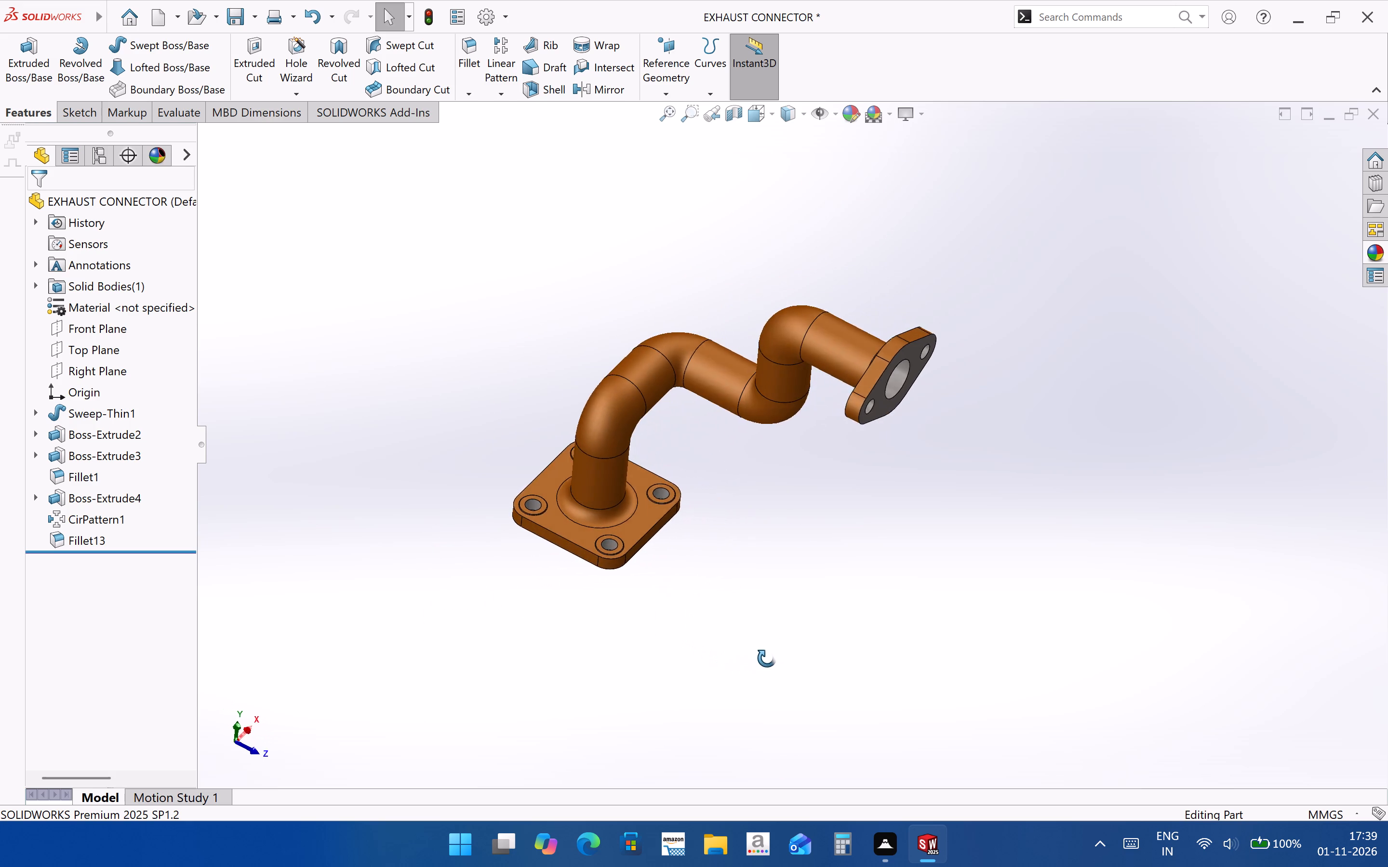
pyautogui.moveTo(767, 658); pyautogui.dragTo(795, 617, button='middle')
pyautogui.moveTo(833, 436); pyautogui.dragTo(820, 557, button='middle')
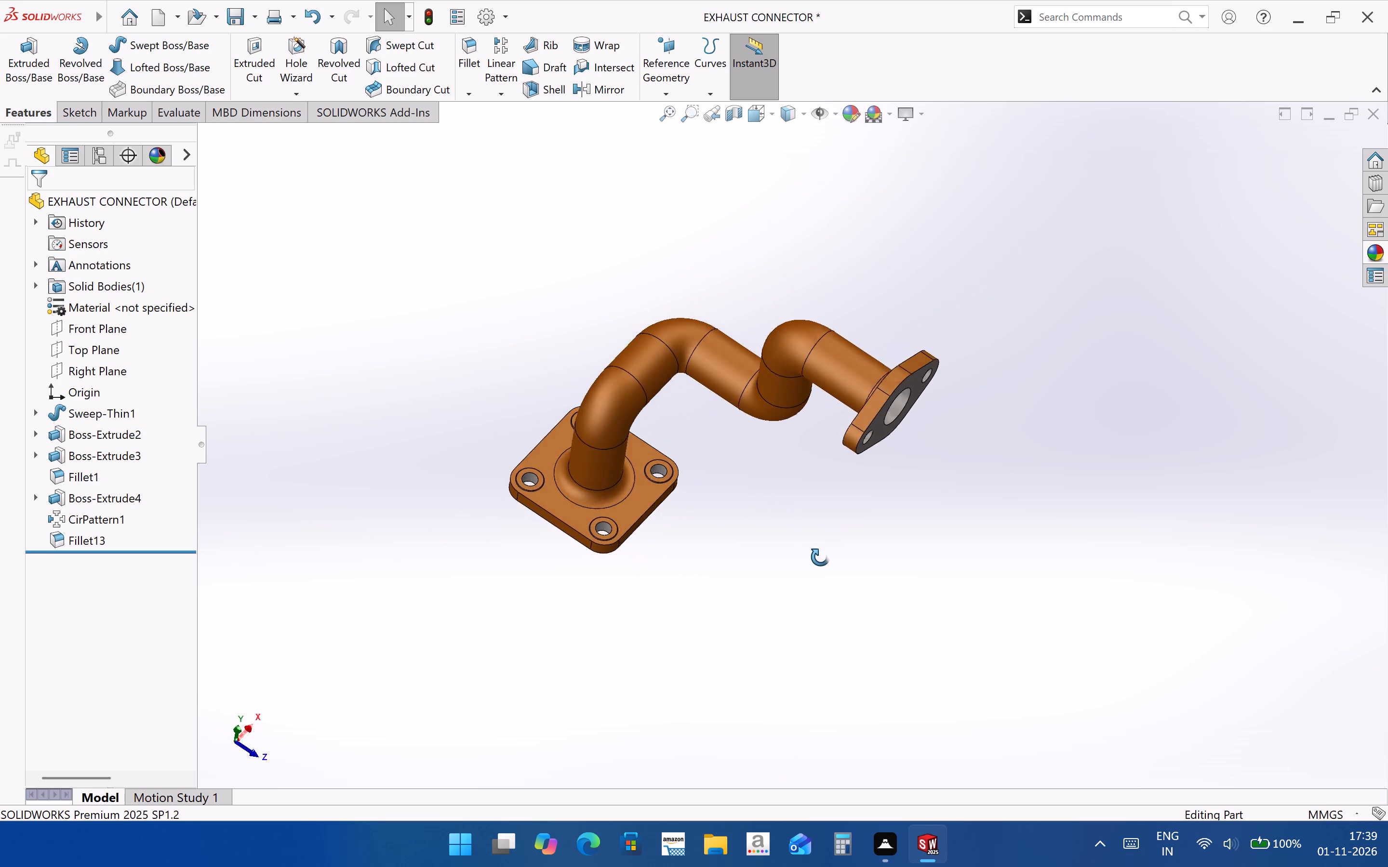
pyautogui.moveTo(820, 557); pyautogui.dragTo(846, 630, button='middle')
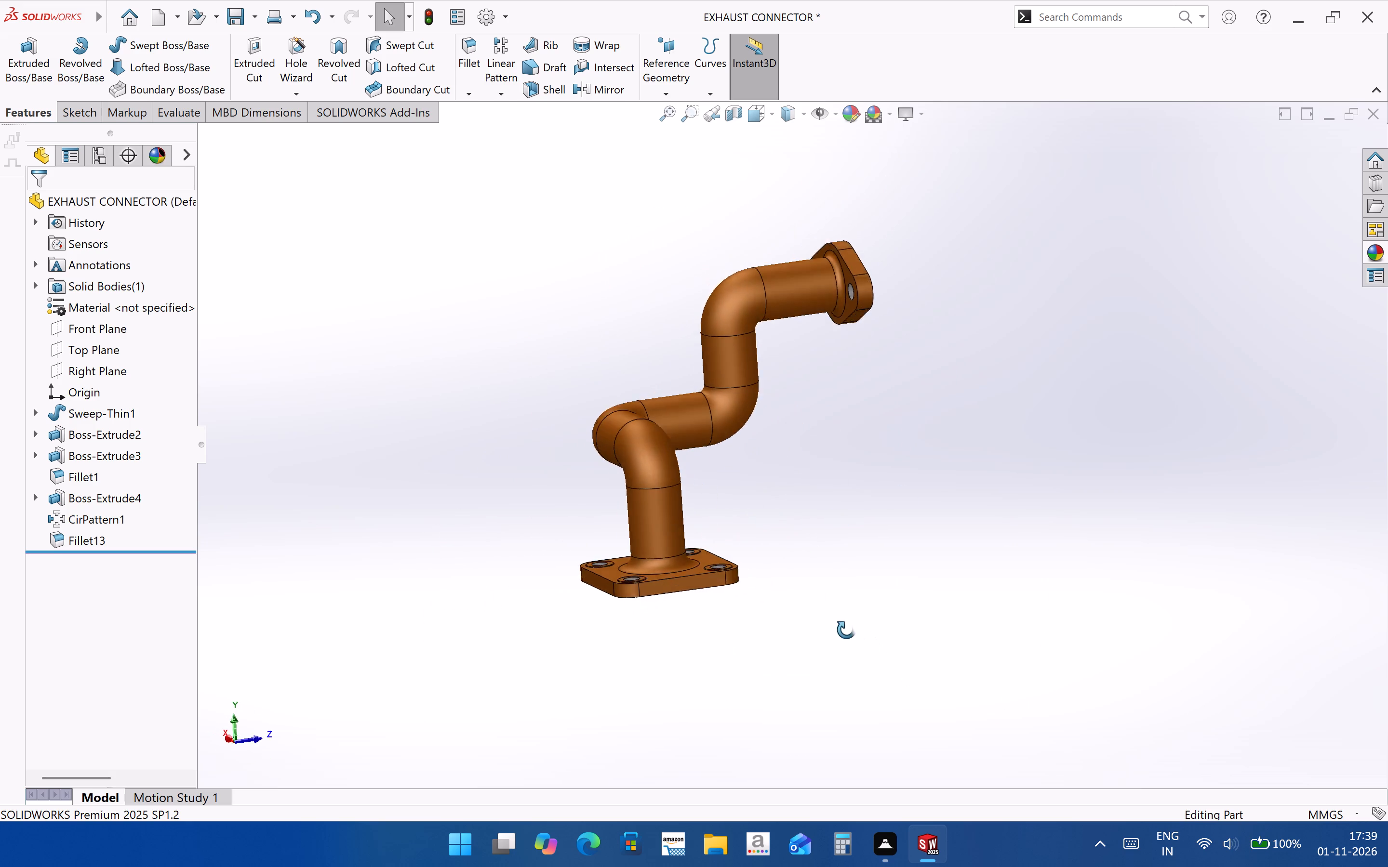
pyautogui.moveTo(846, 630); pyautogui.dragTo(790, 715, button='middle')
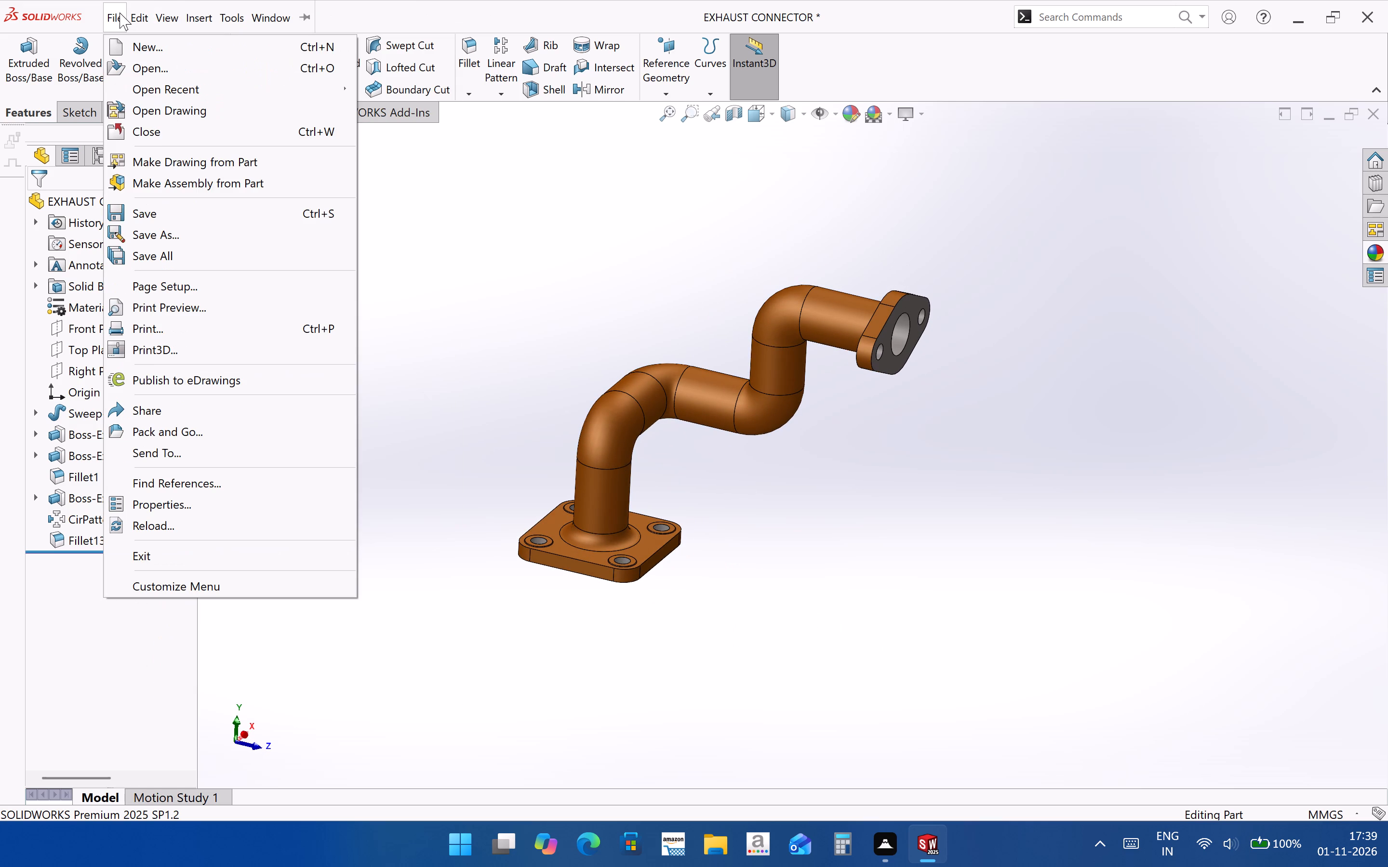
# Save the exhaust connector part.
pyautogui.click(152, 203)
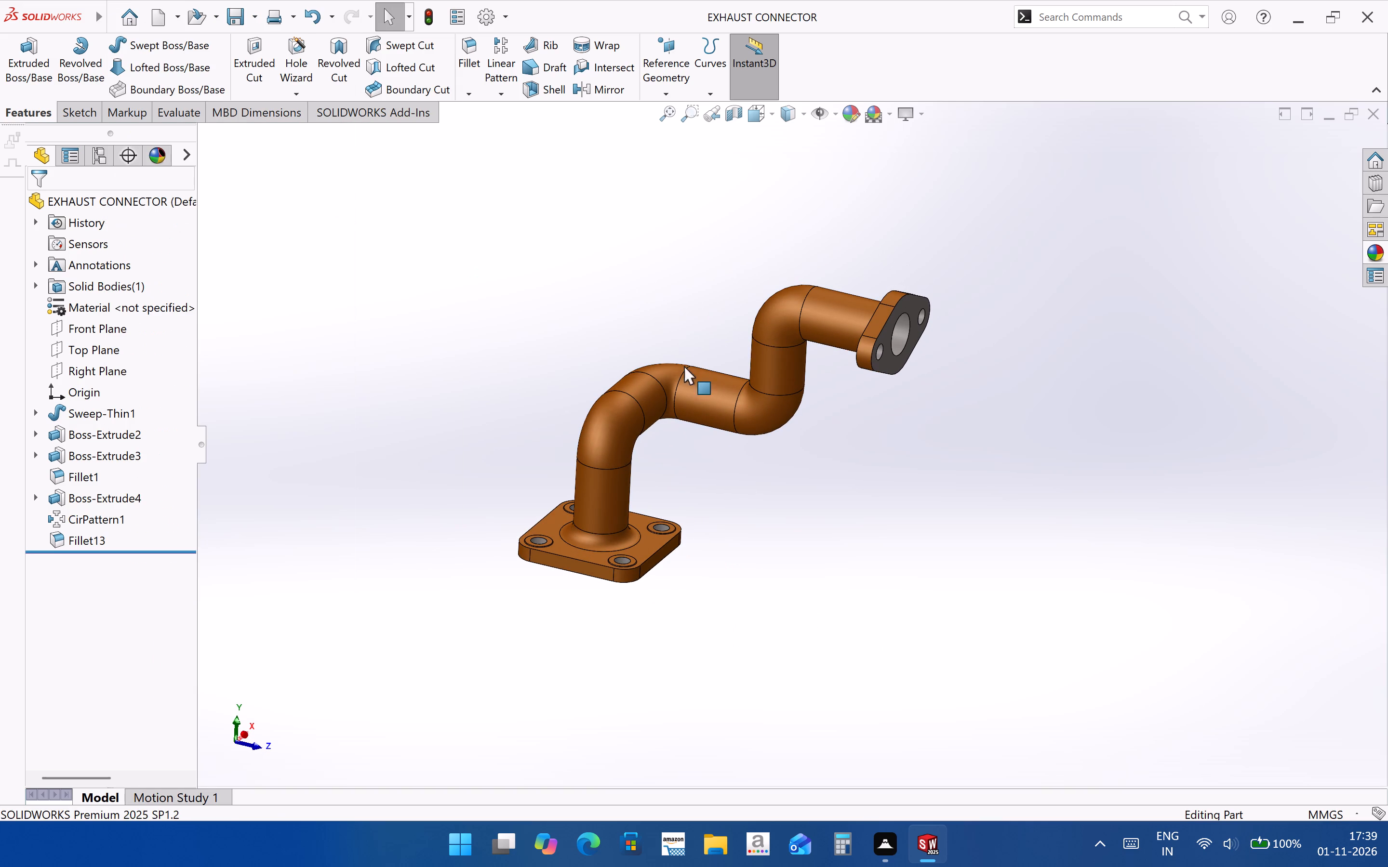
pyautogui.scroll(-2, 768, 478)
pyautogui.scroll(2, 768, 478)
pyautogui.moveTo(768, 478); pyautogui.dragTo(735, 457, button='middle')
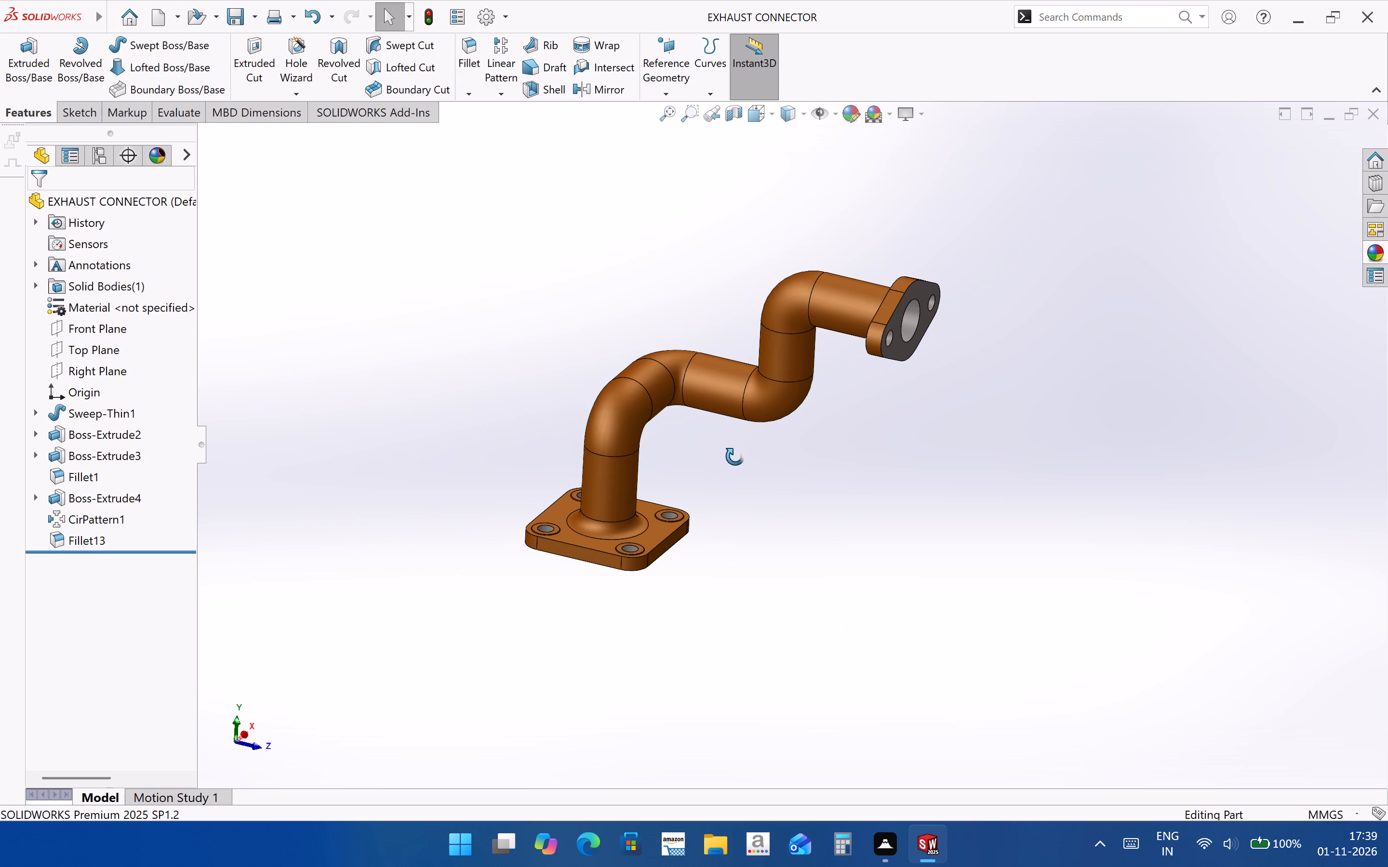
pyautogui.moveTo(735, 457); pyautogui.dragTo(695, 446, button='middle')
# Create a new drawing document using the dem format-02.slddrt sheet format.
pyautogui.click(158, 48)
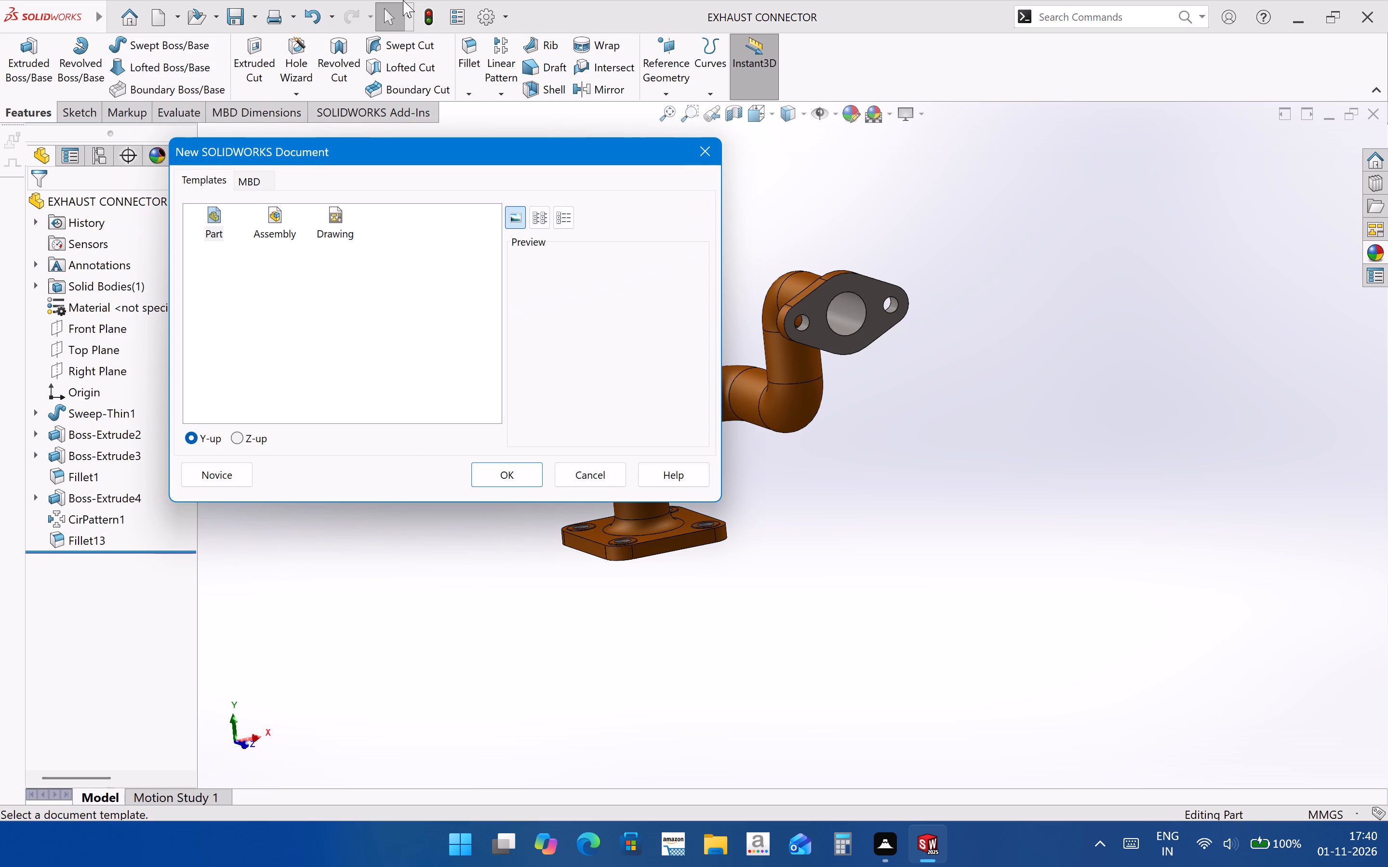
pyautogui.click(330, 209)
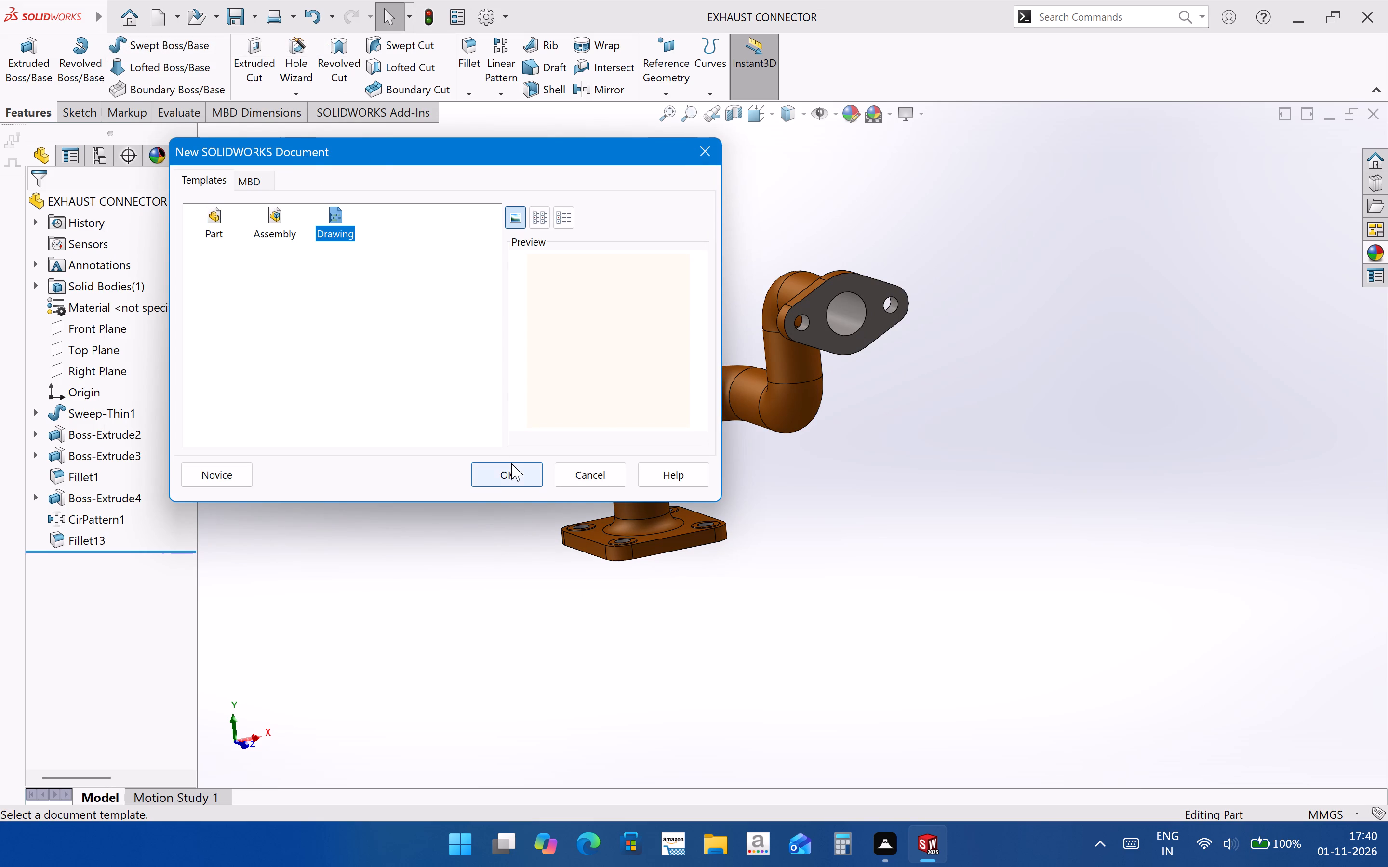
pyautogui.click(514, 469)
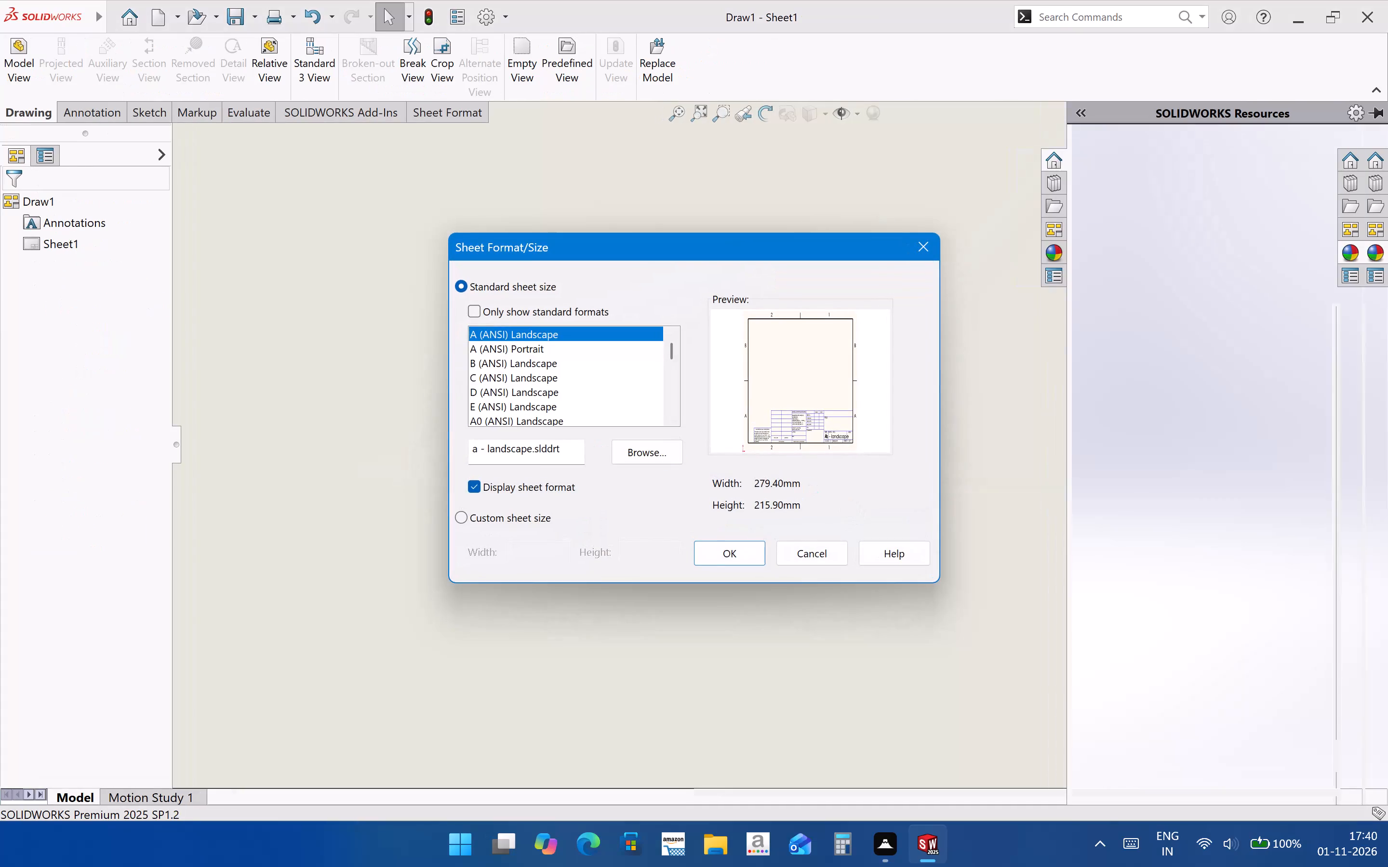
pyautogui.click(631, 449)
pyautogui.scroll(-6, 775, 450)
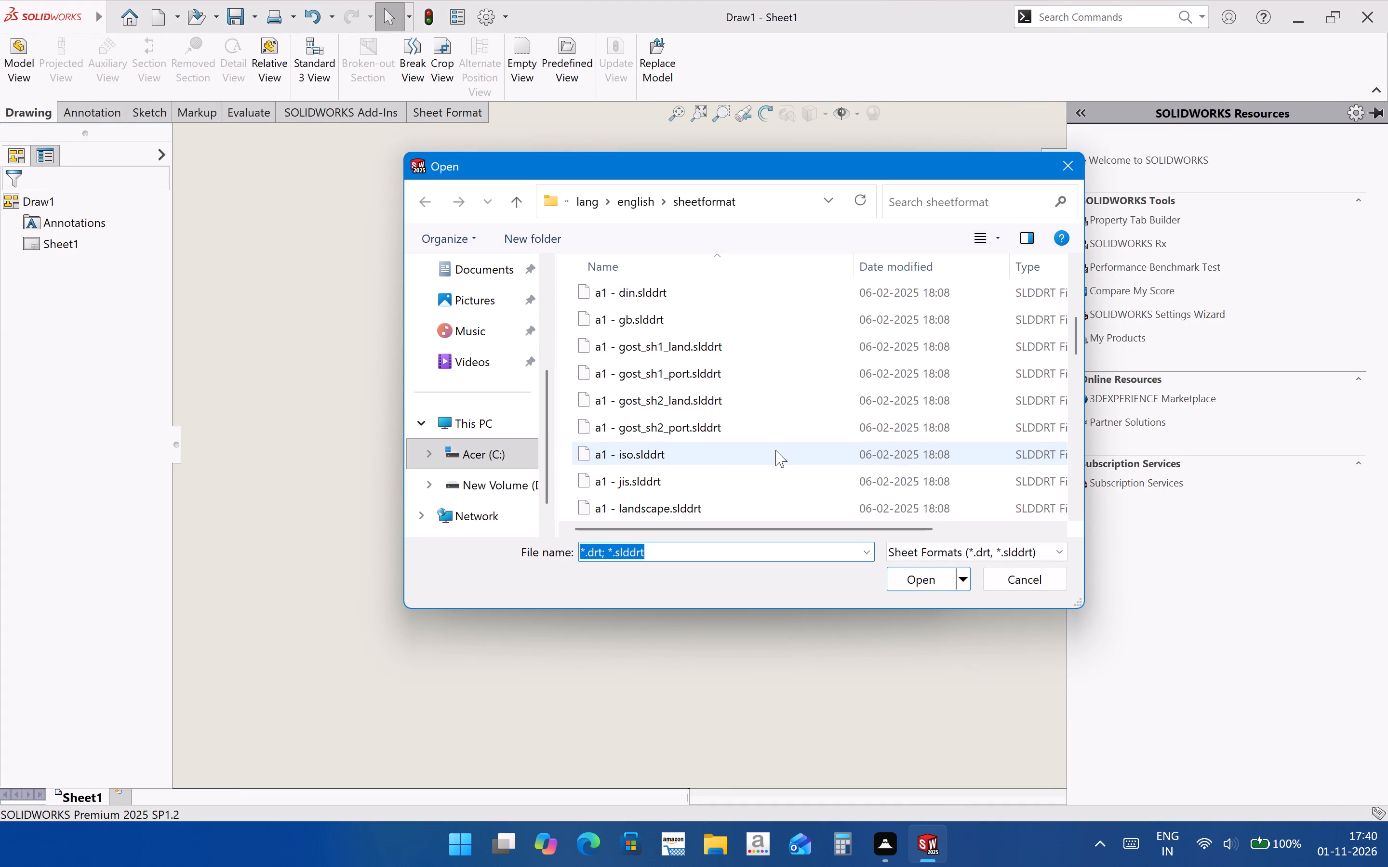
pyautogui.scroll(-17, 775, 450)
pyautogui.click(730, 485)
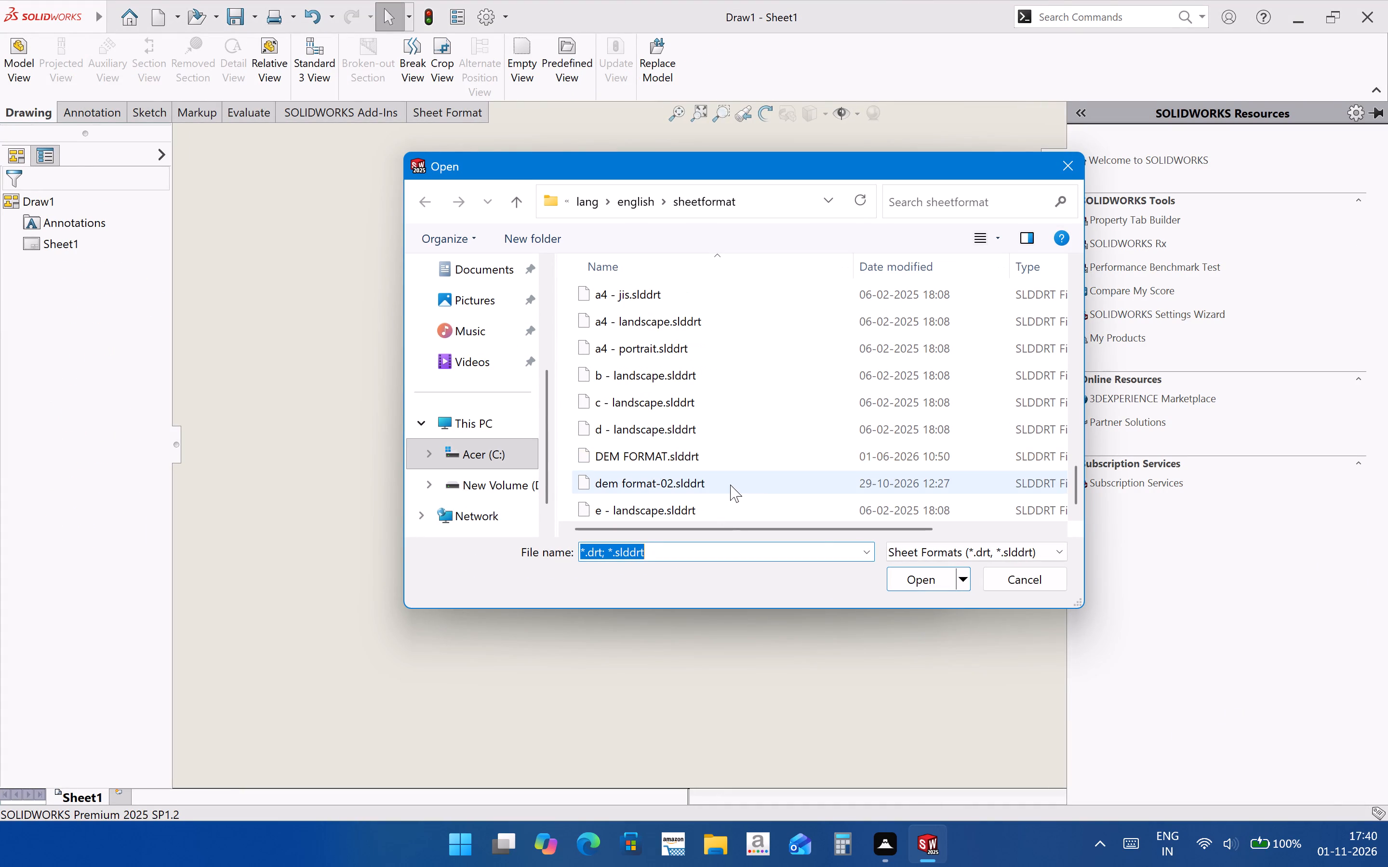
pyautogui.click(949, 581)
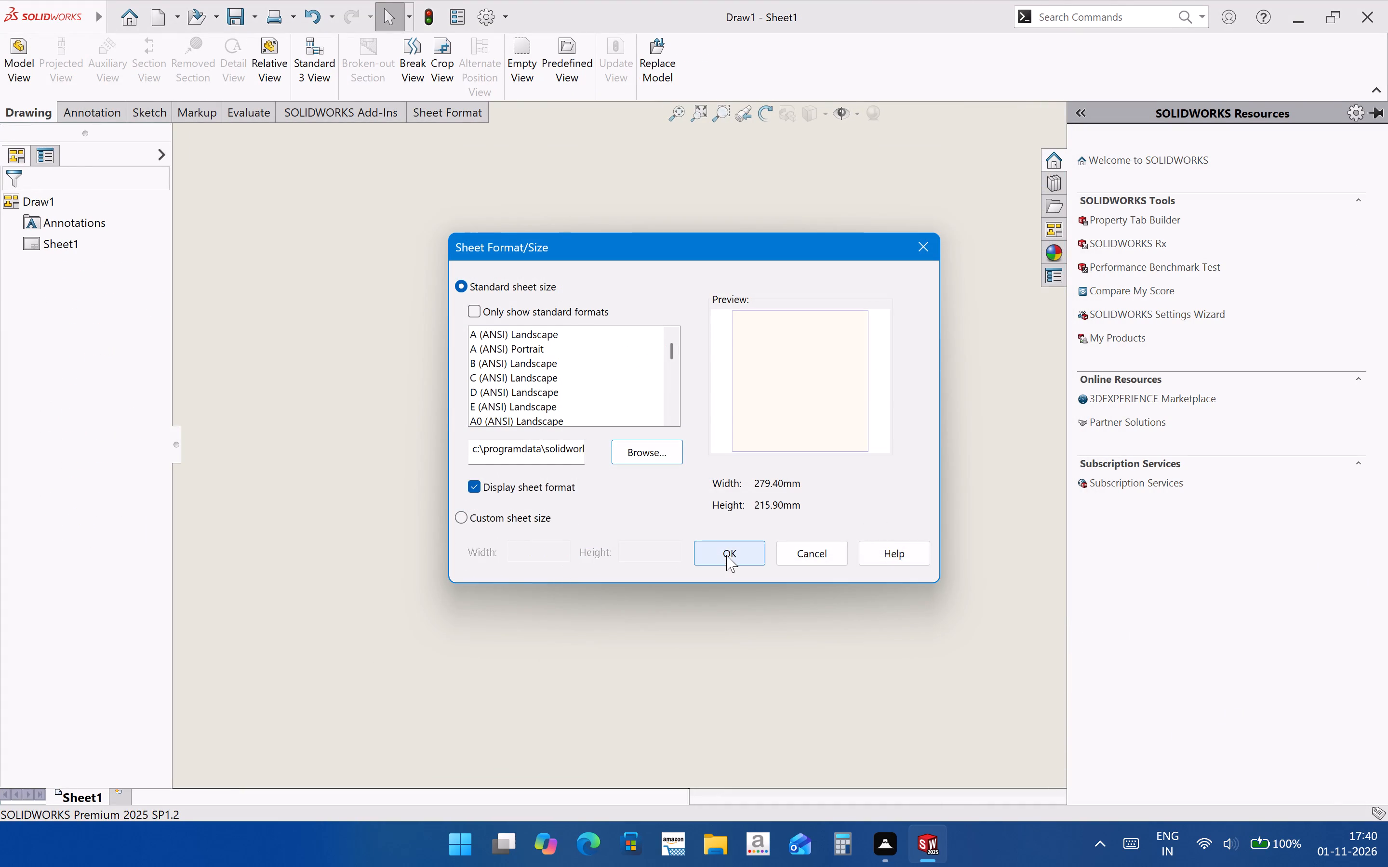
pyautogui.click(724, 548)
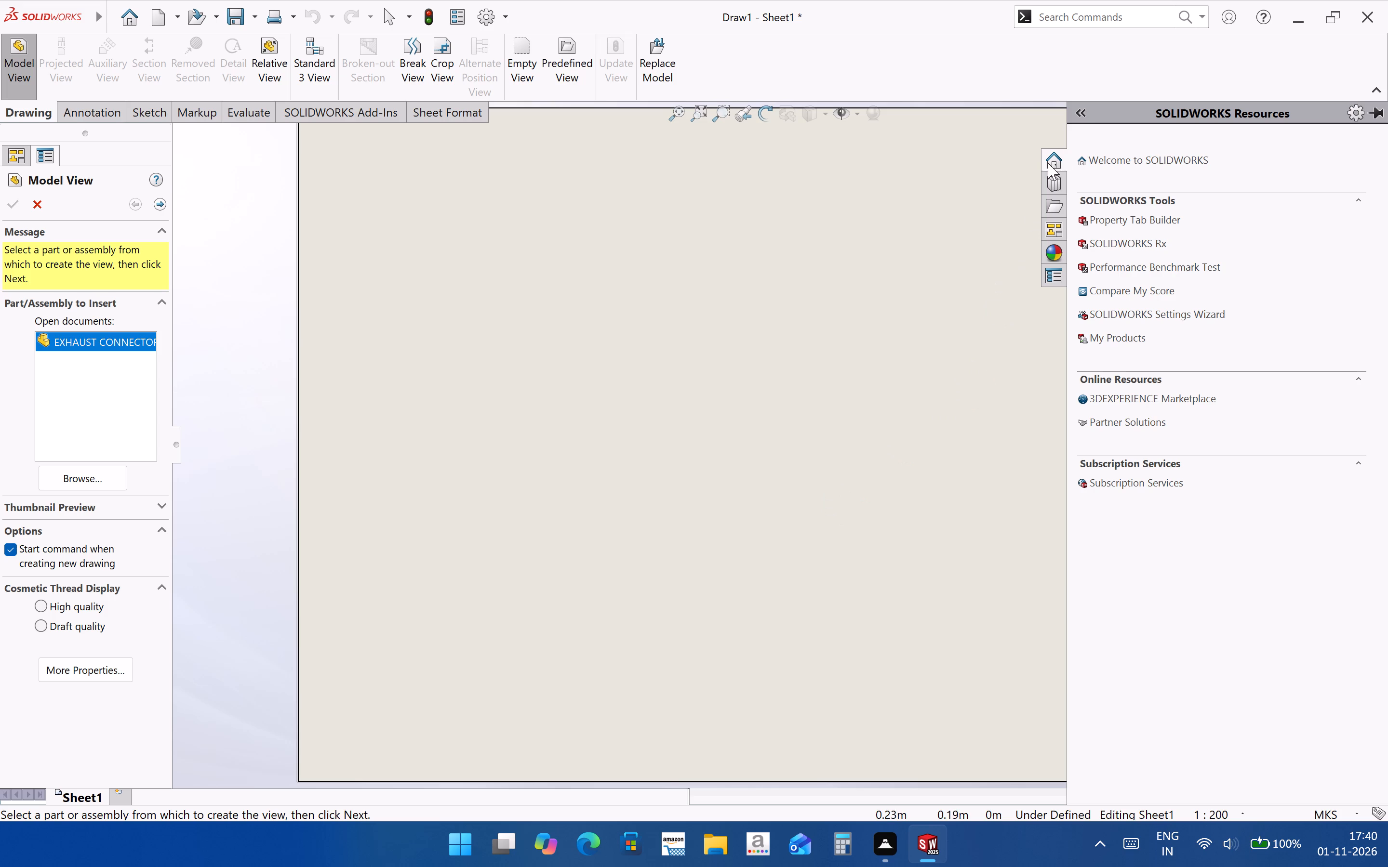
# Turn off the Task Pane display to free up room for the drawing sheet.
pyautogui.click(1078, 115)
pyautogui.click(762, 117)
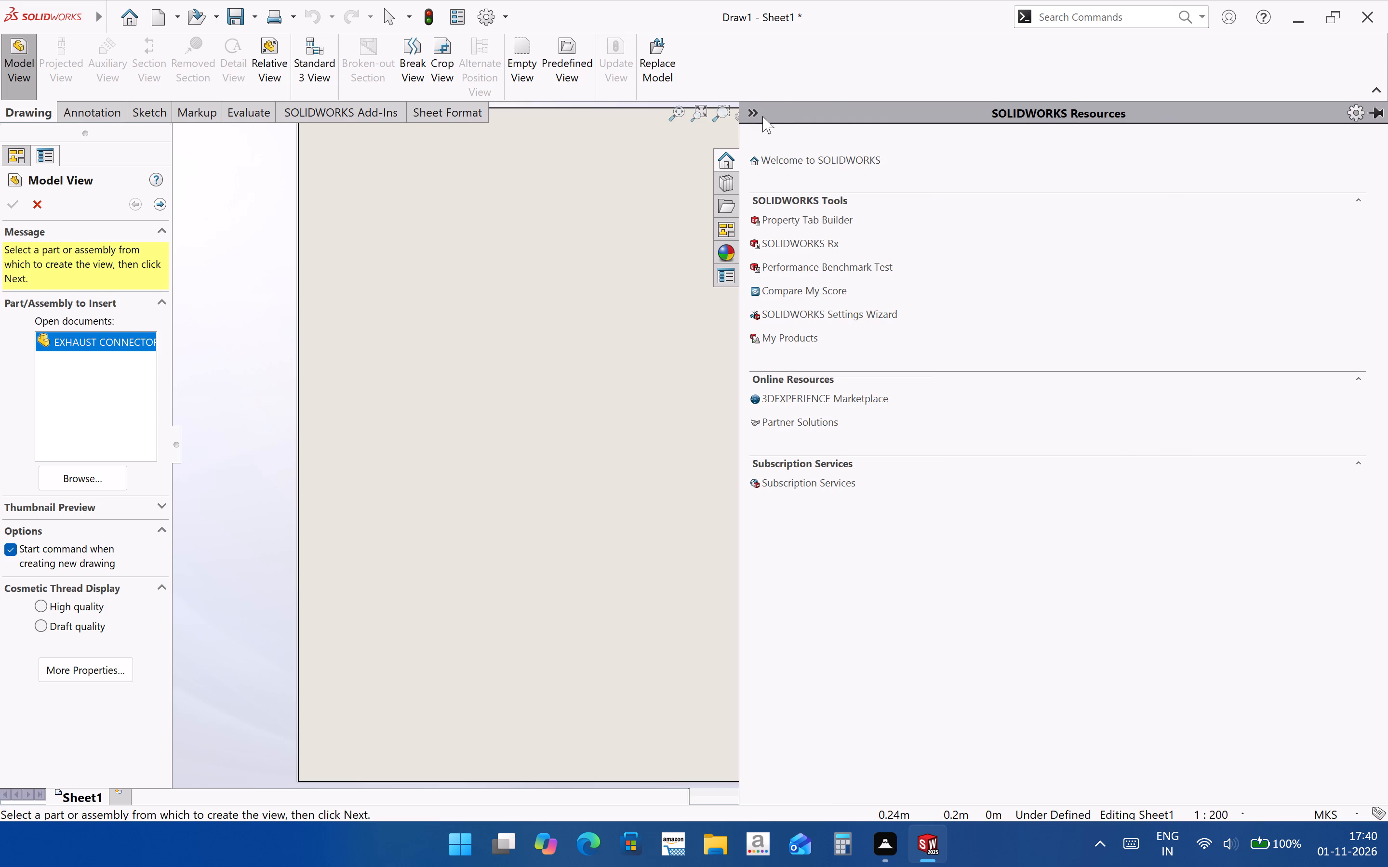
pyautogui.click(748, 116)
pyautogui.rightClick(944, 32)
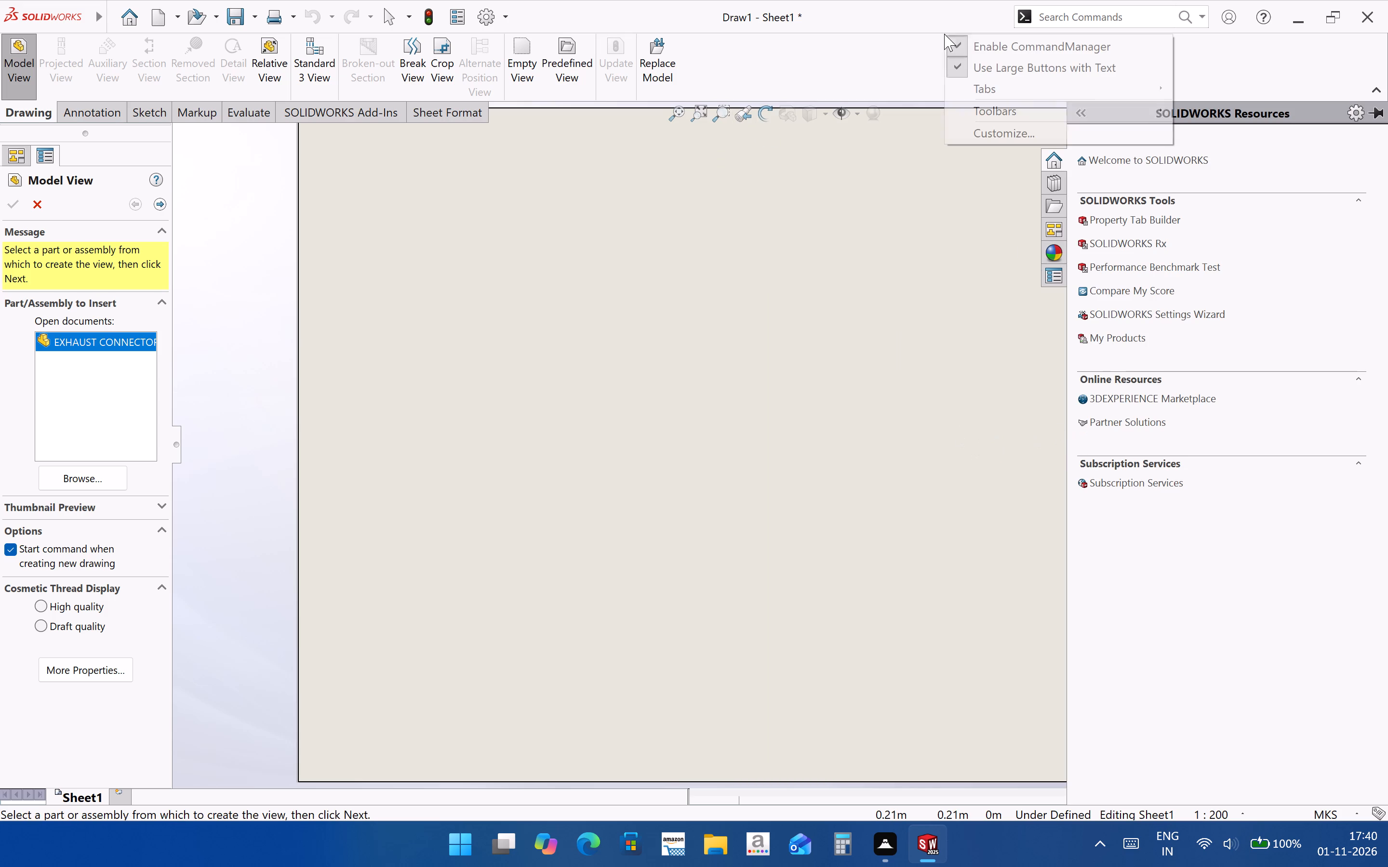
pyautogui.click(1018, 118)
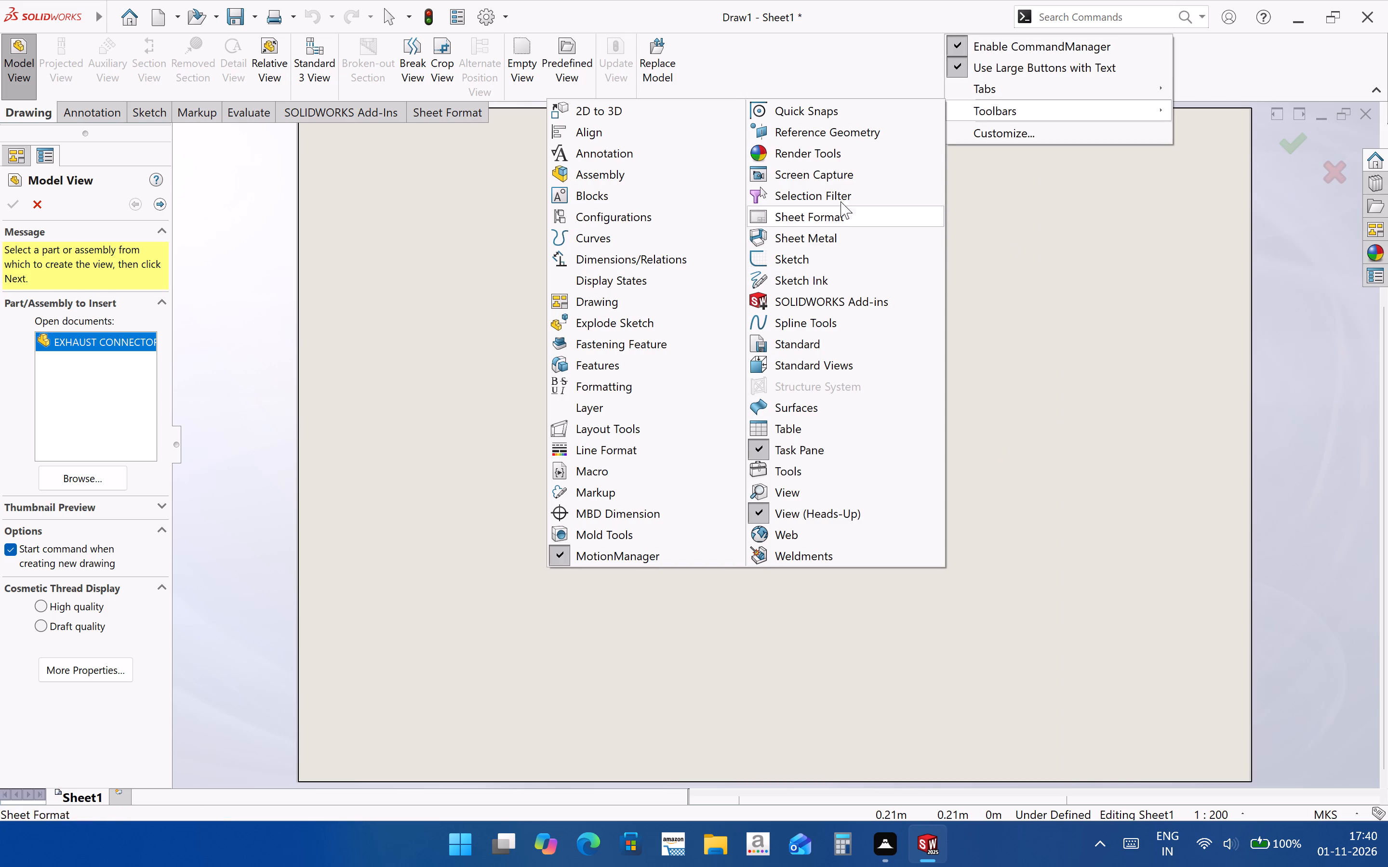
pyautogui.click(845, 451)
pyautogui.click(1047, 516)
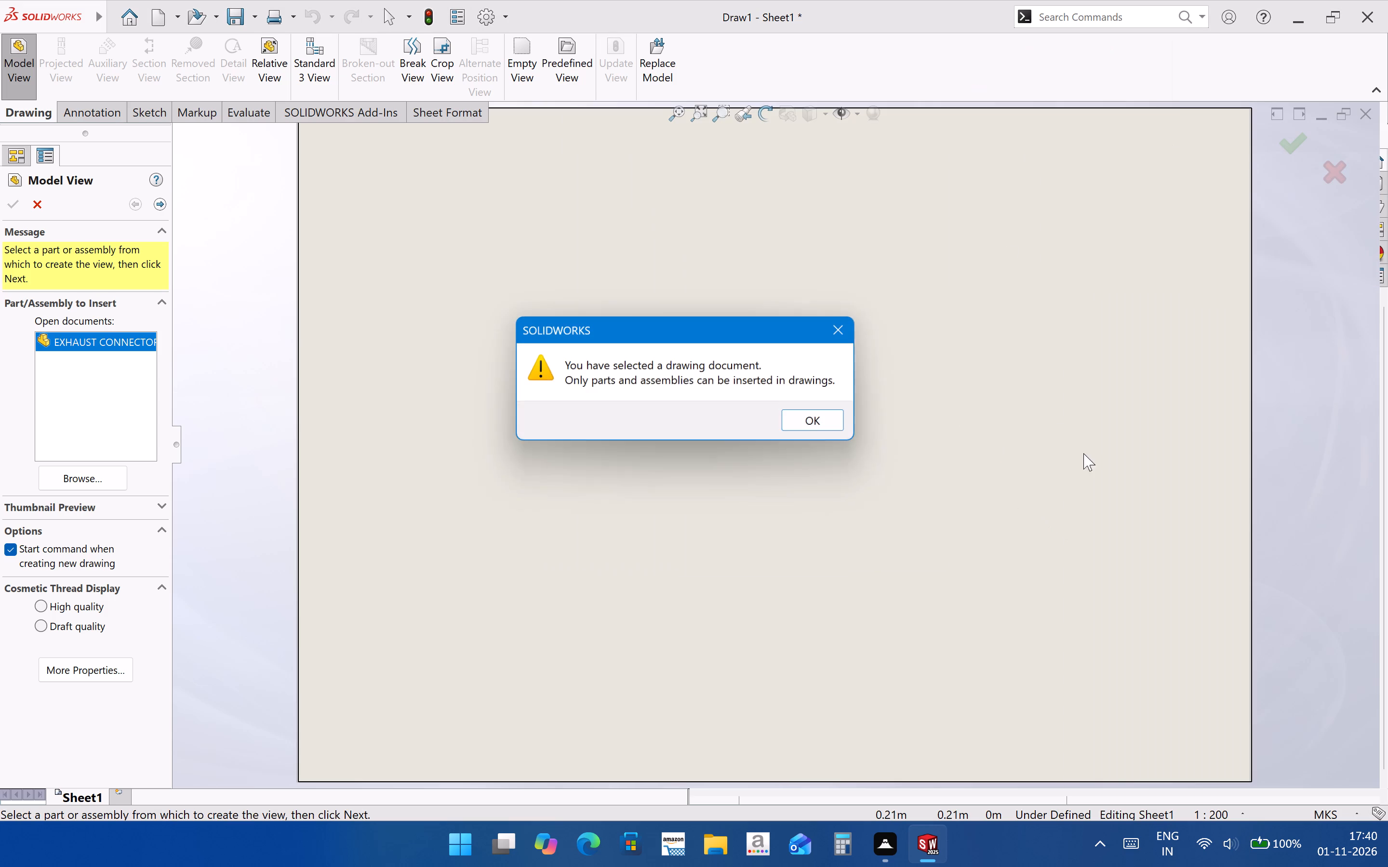
pyautogui.click(847, 334)
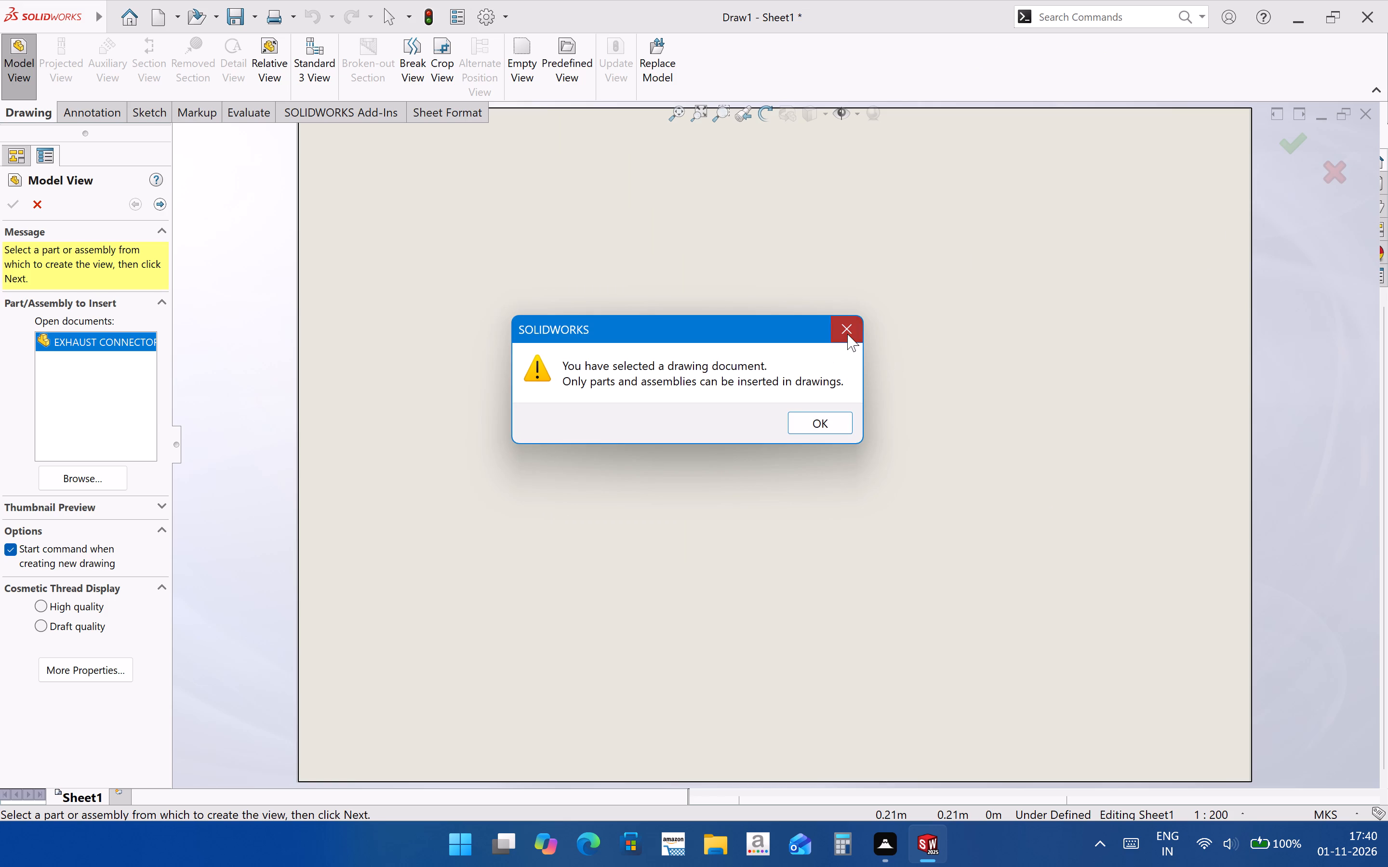
# Place a single front view of the EXHAUST CONNECTOR part near the middle of the sheet, without any projected views.
pyautogui.doubleClick(128, 349)
pyautogui.click(838, 427)
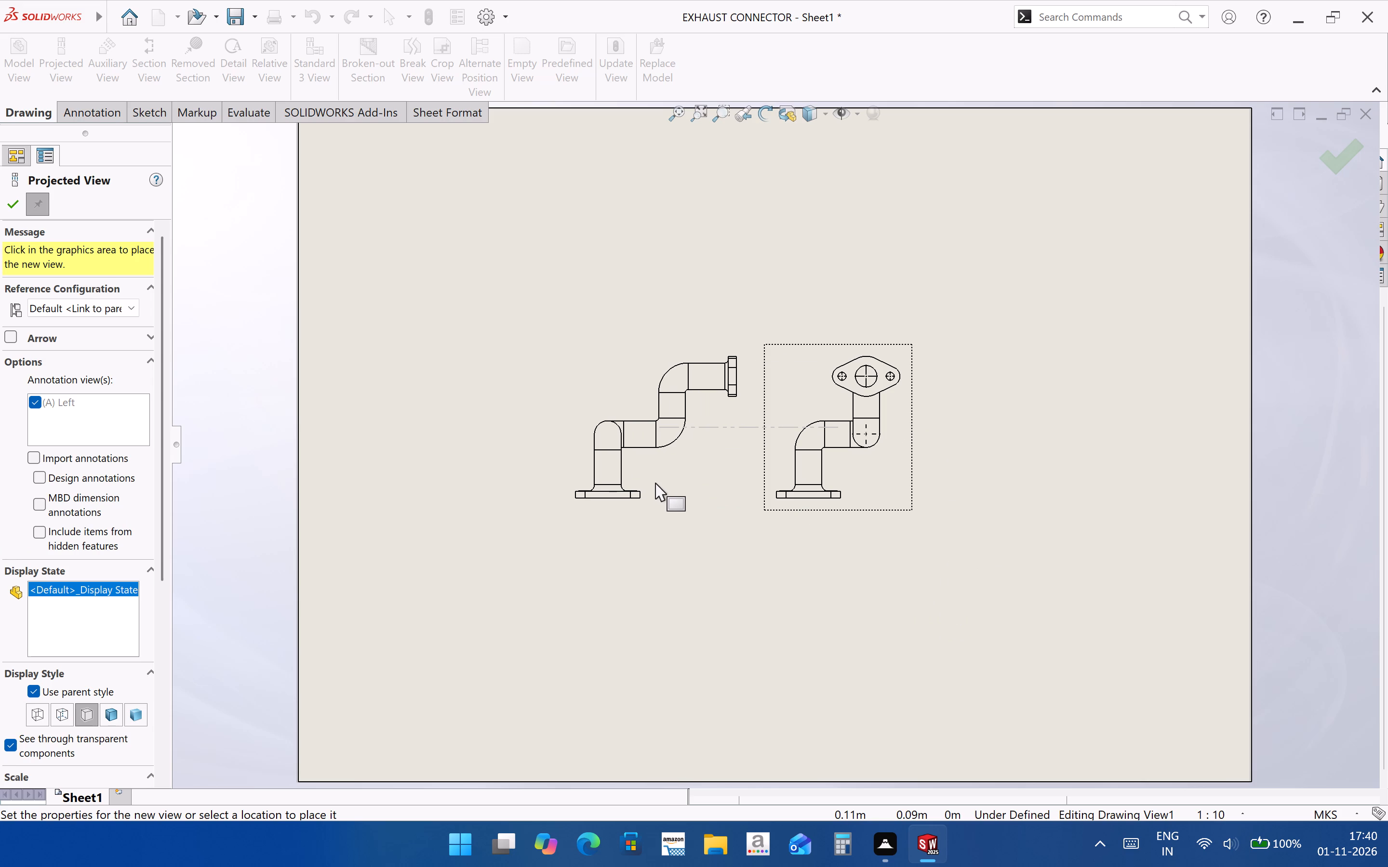
pyautogui.press('Escape')
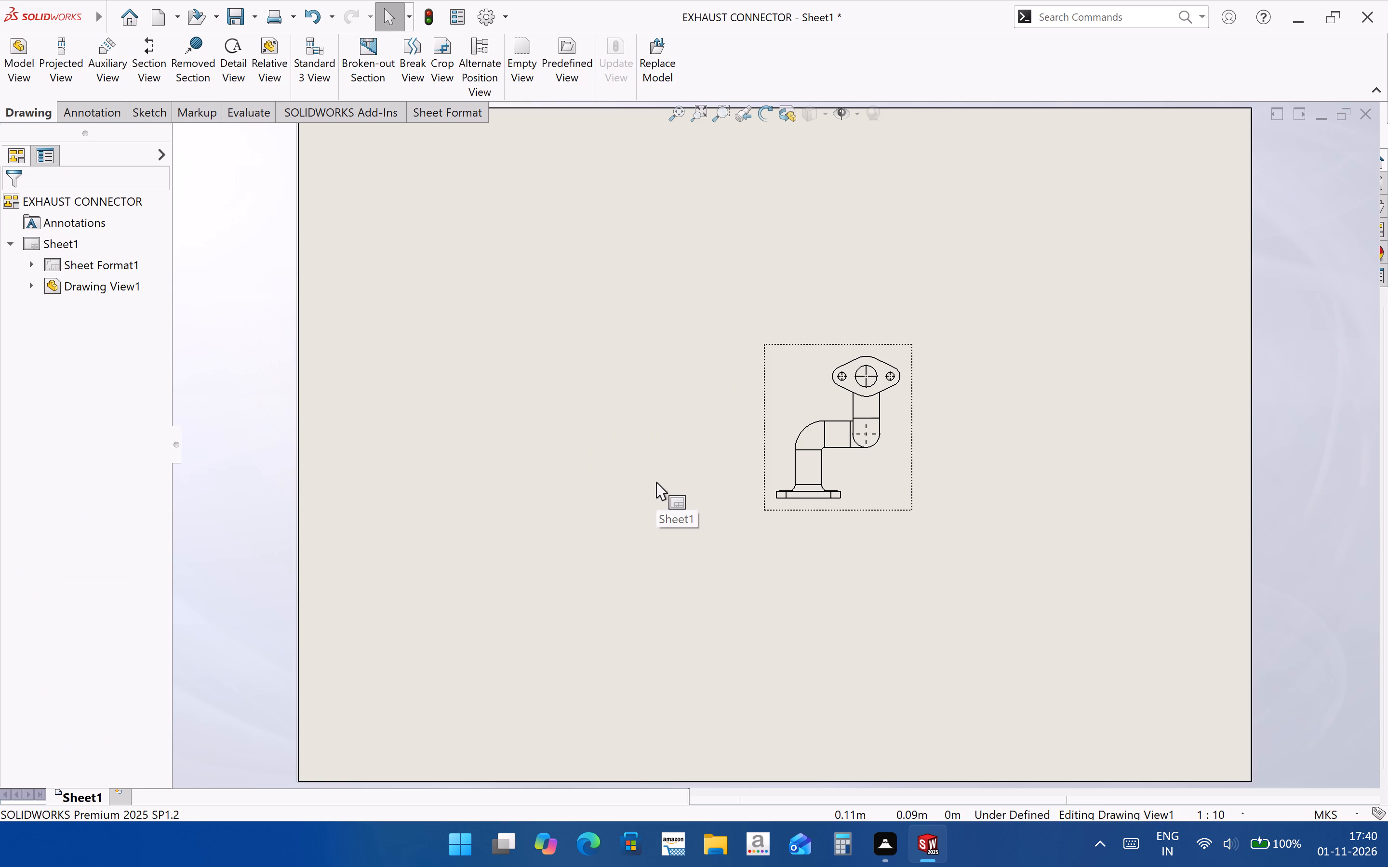
# Change the orientation of the placed exhaust connector view to isometric.
pyautogui.click(899, 460)
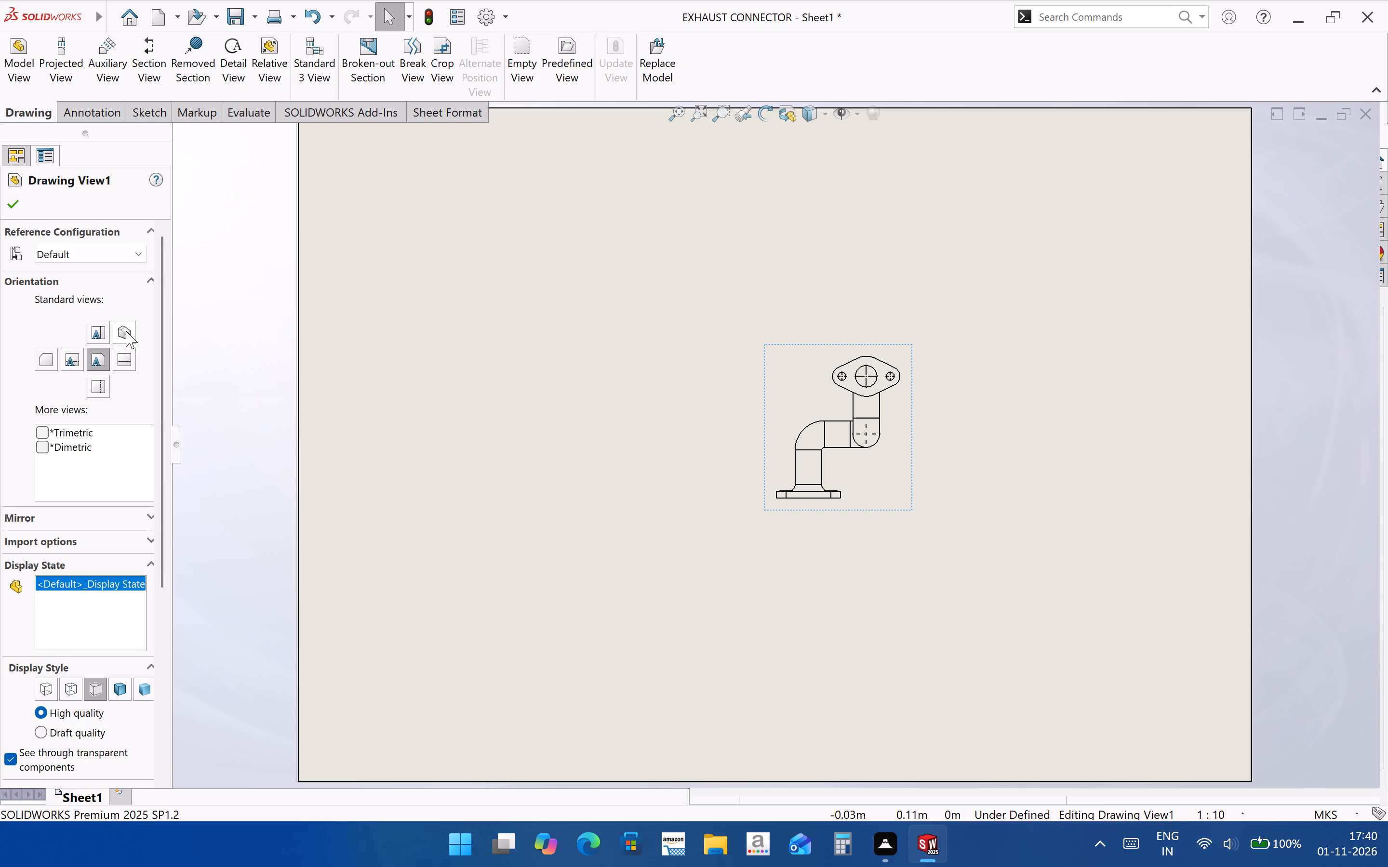
pyautogui.click(126, 331)
pyautogui.scroll(-3, 866, 453)
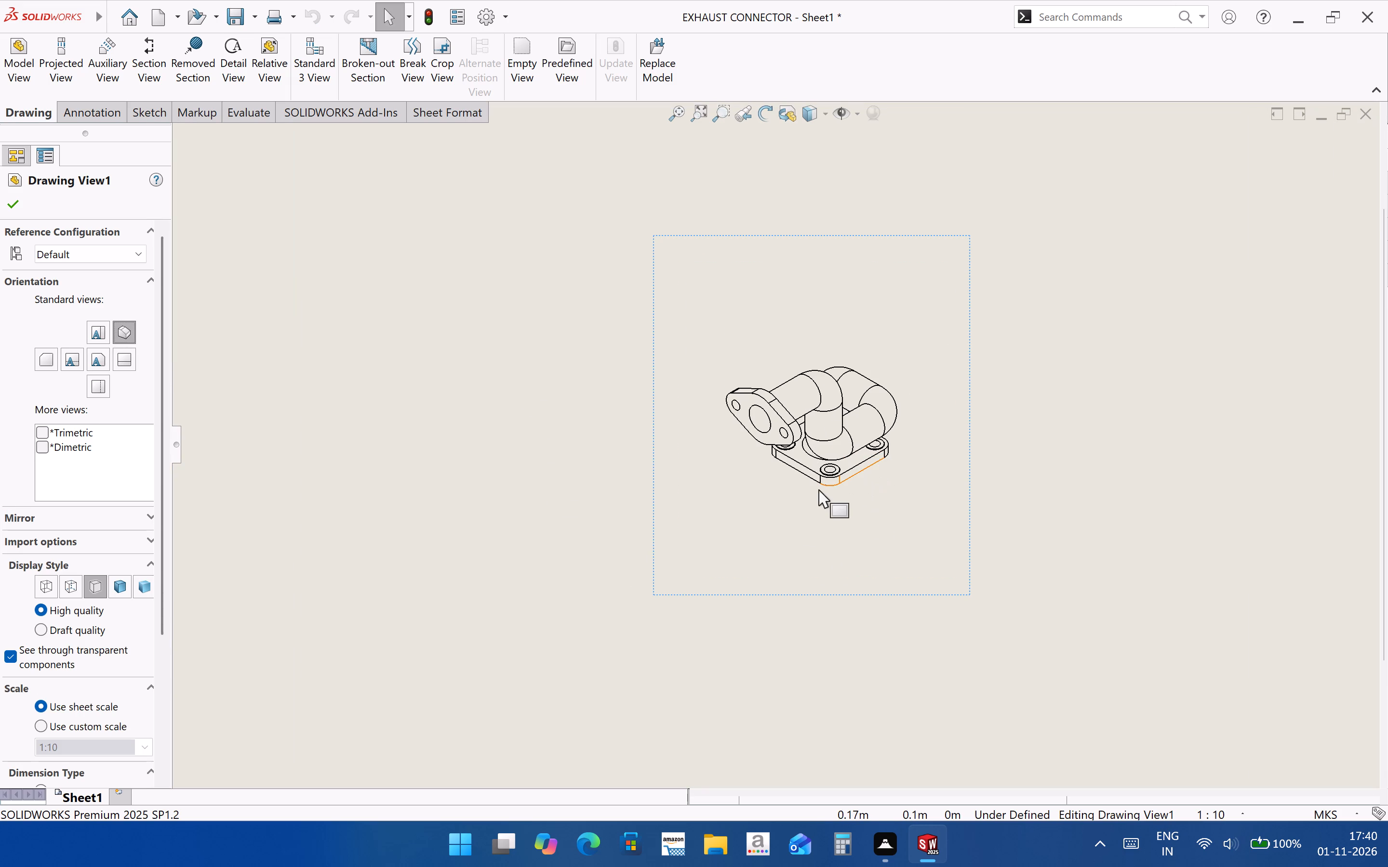
pyautogui.moveTo(815, 482); pyautogui.dragTo(827, 469, button='middle')
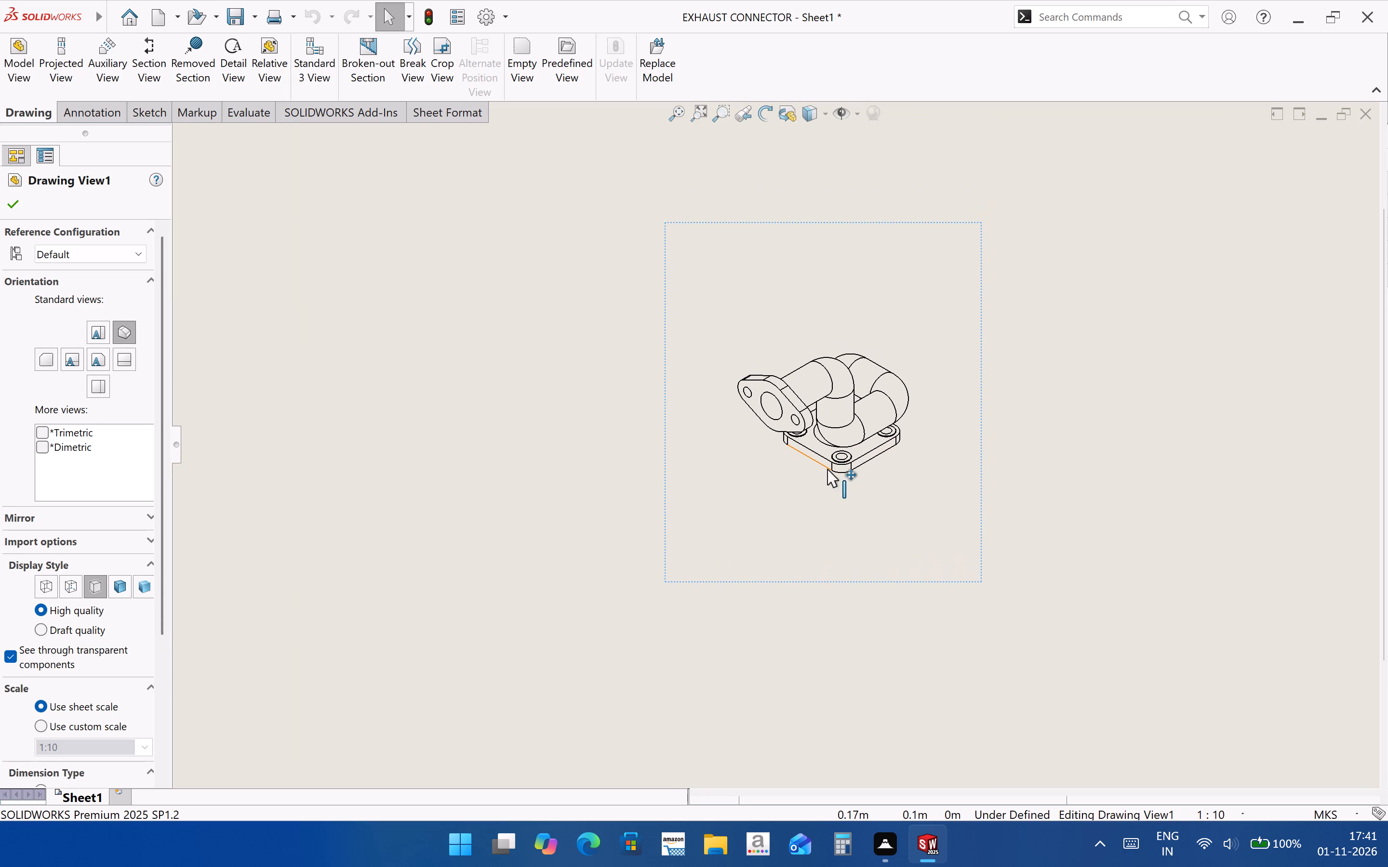
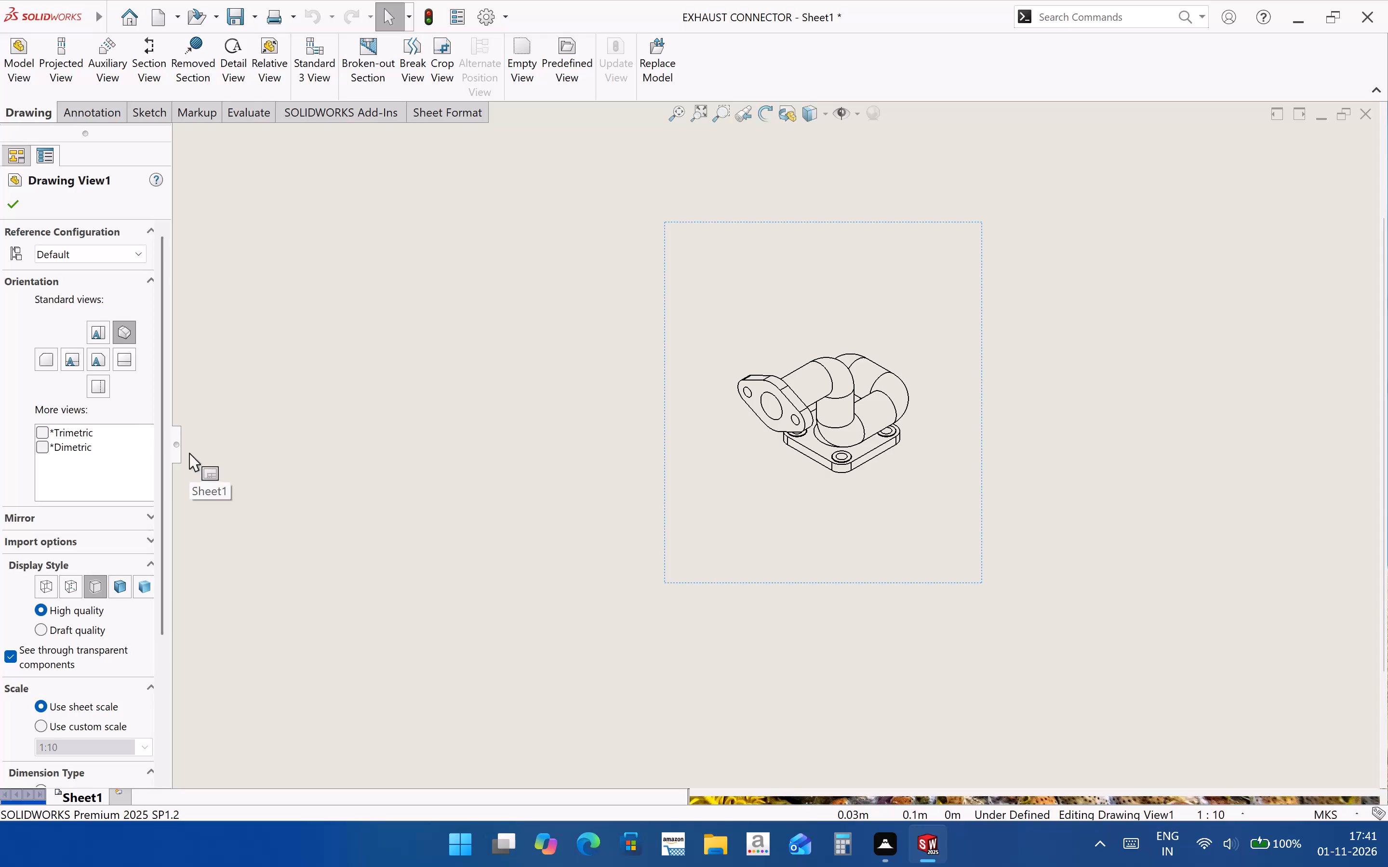
# Change the display style of the exhaust connector's isometric drawing view to Shaded With Edges.
pyautogui.scroll(3, 704, 543)
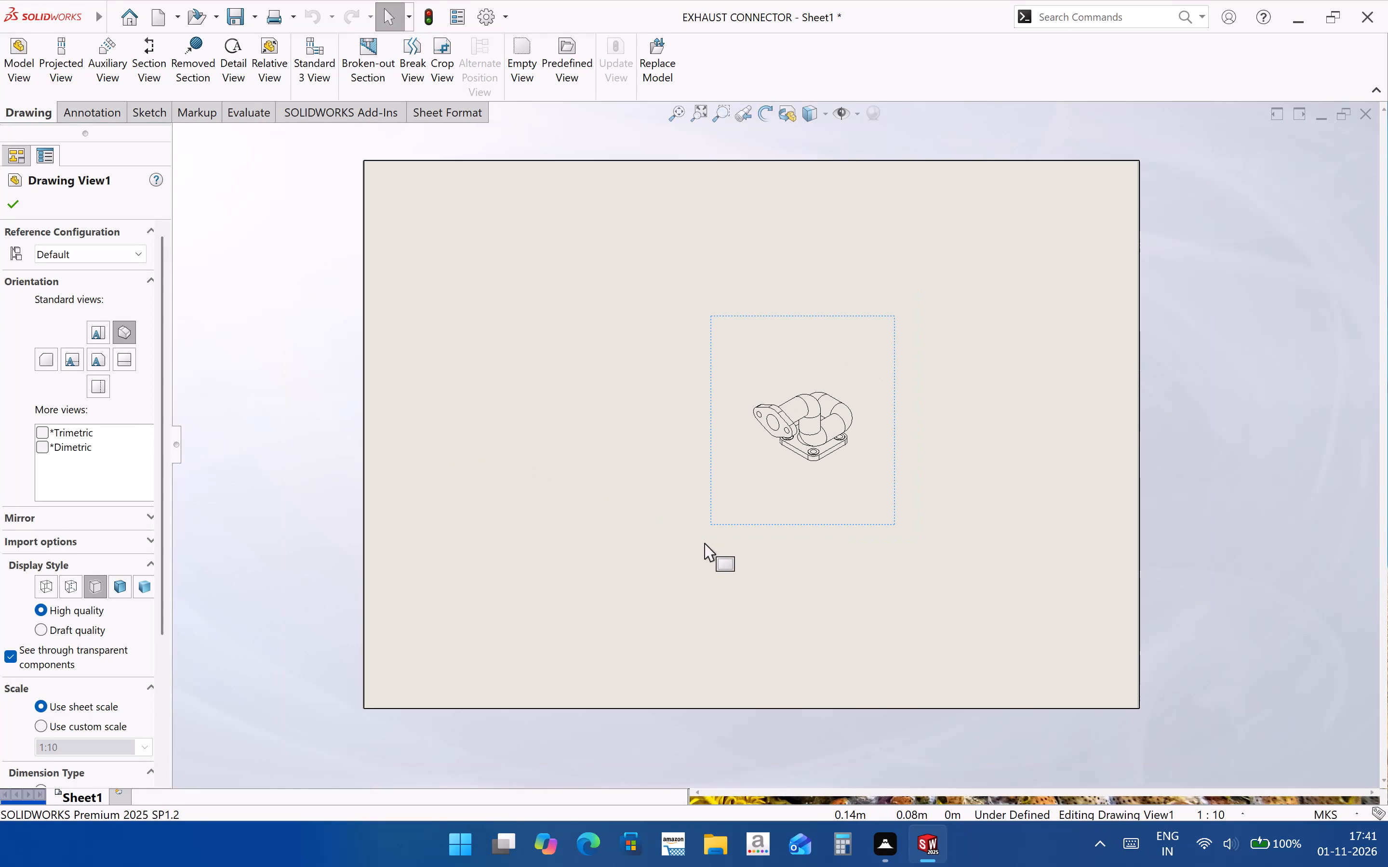
pyautogui.scroll(-1, 837, 472)
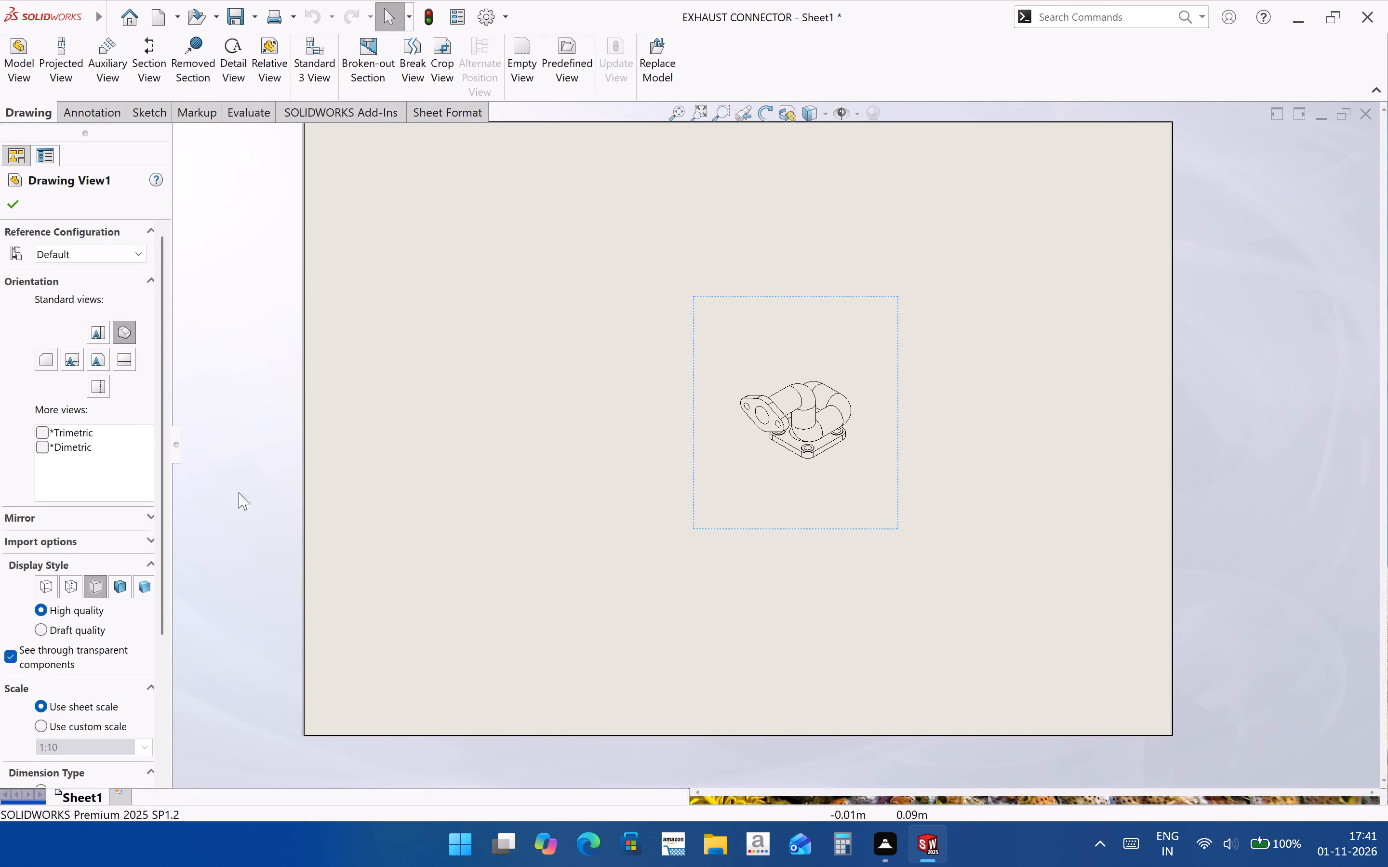
pyautogui.click(129, 587)
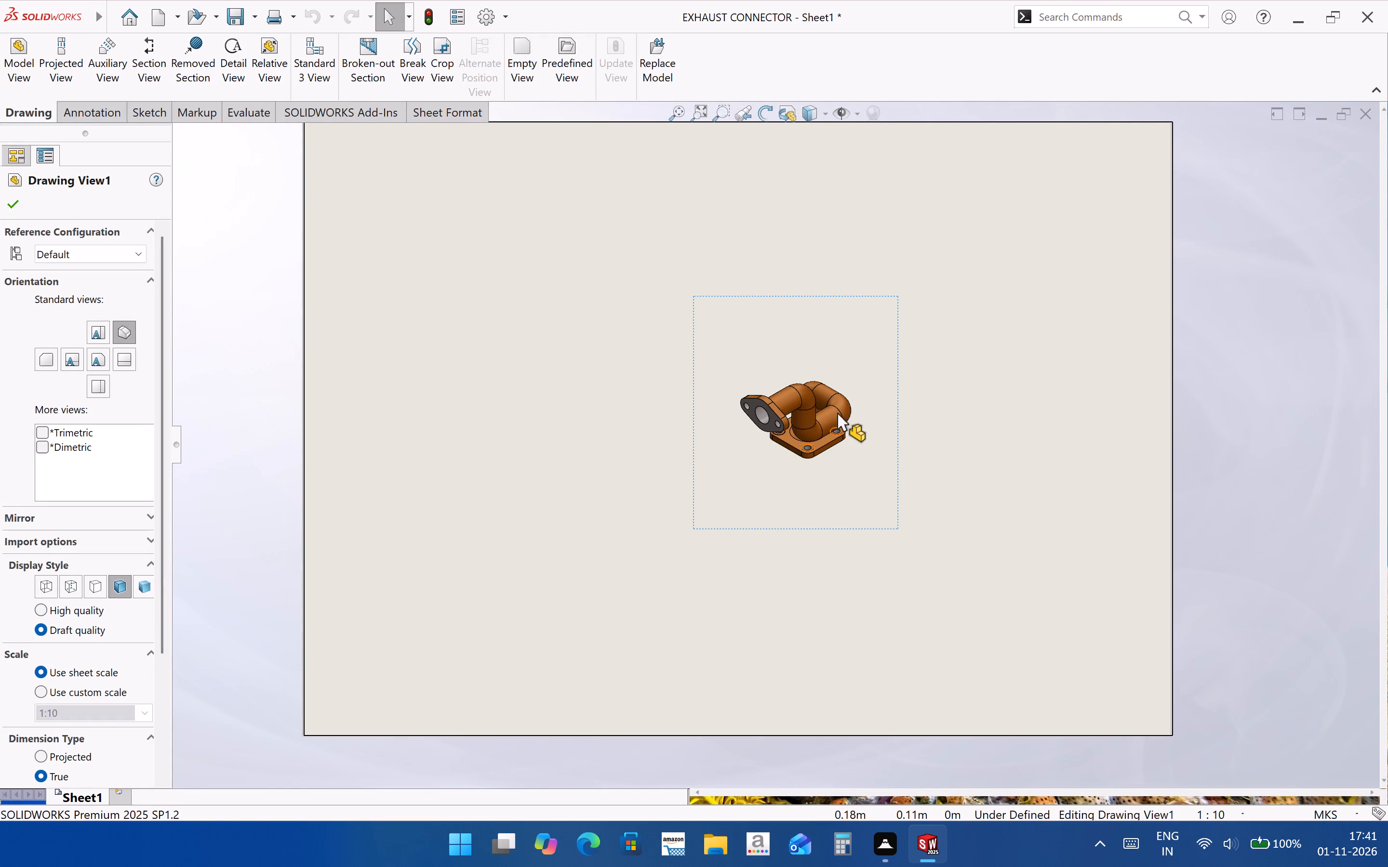
pyautogui.scroll(-7, 827, 387)
pyautogui.scroll(-2, 769, 490)
pyautogui.moveTo(764, 482); pyautogui.dragTo(762, 399, button='middle')
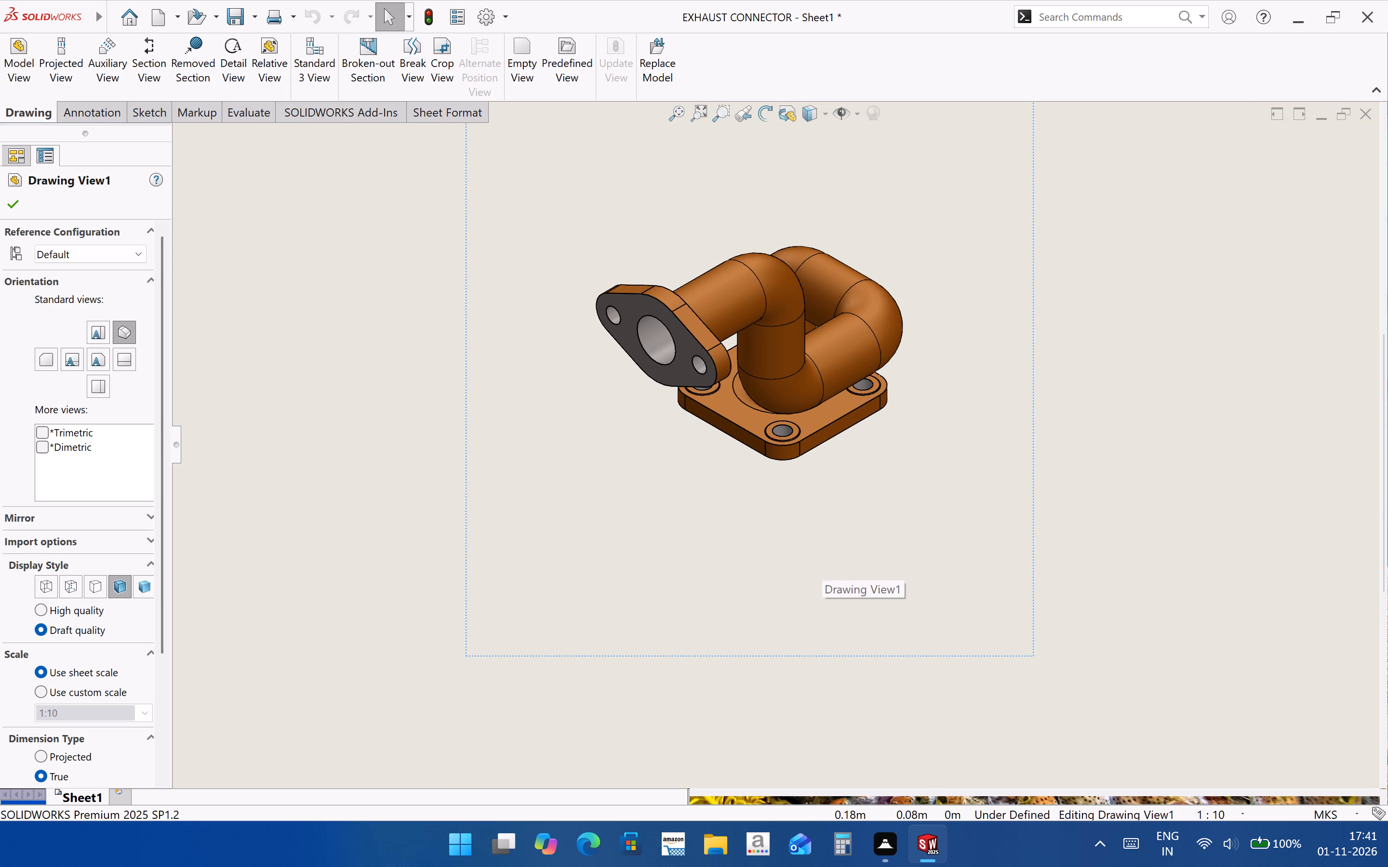
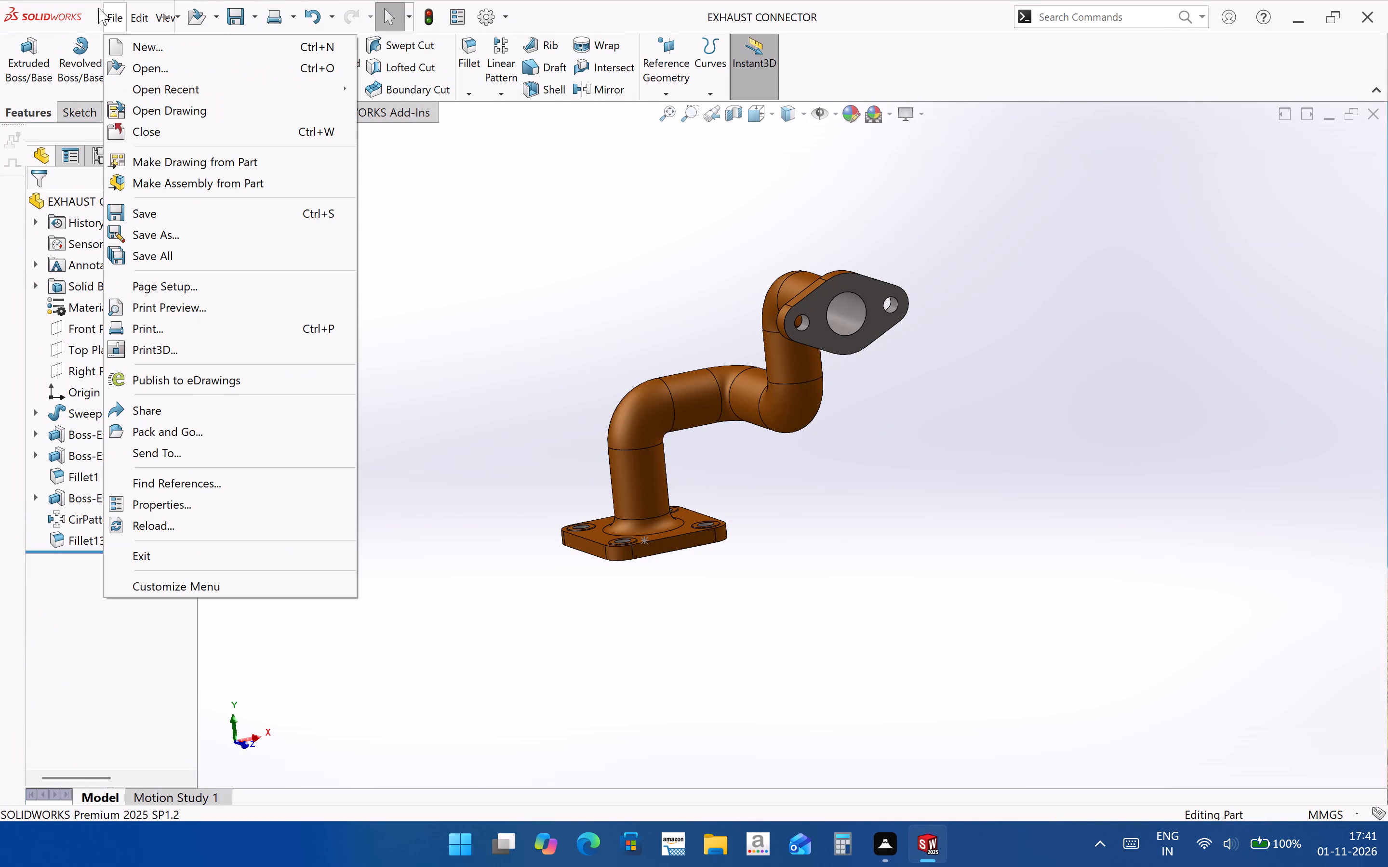
# Save the exhaust connector part.
pyautogui.click(160, 211)
# Orient the connector with its square base's top face and the end flange's outer face visible, and redefine the standard Isometric view to this orientation.
pyautogui.moveTo(808, 527); pyautogui.dragTo(806, 544, button='middle')
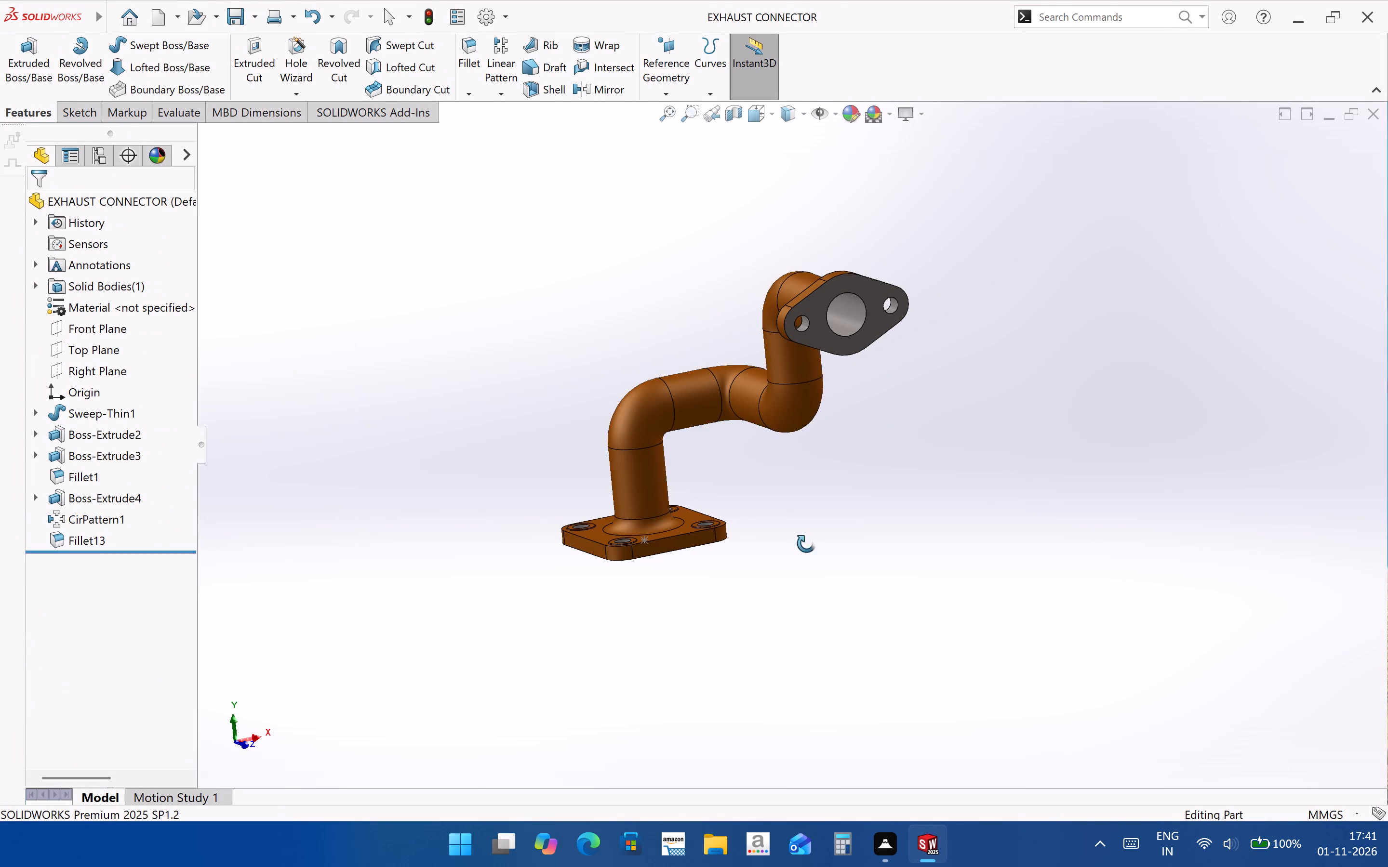
pyautogui.moveTo(806, 544); pyautogui.dragTo(914, 866, button='middle')
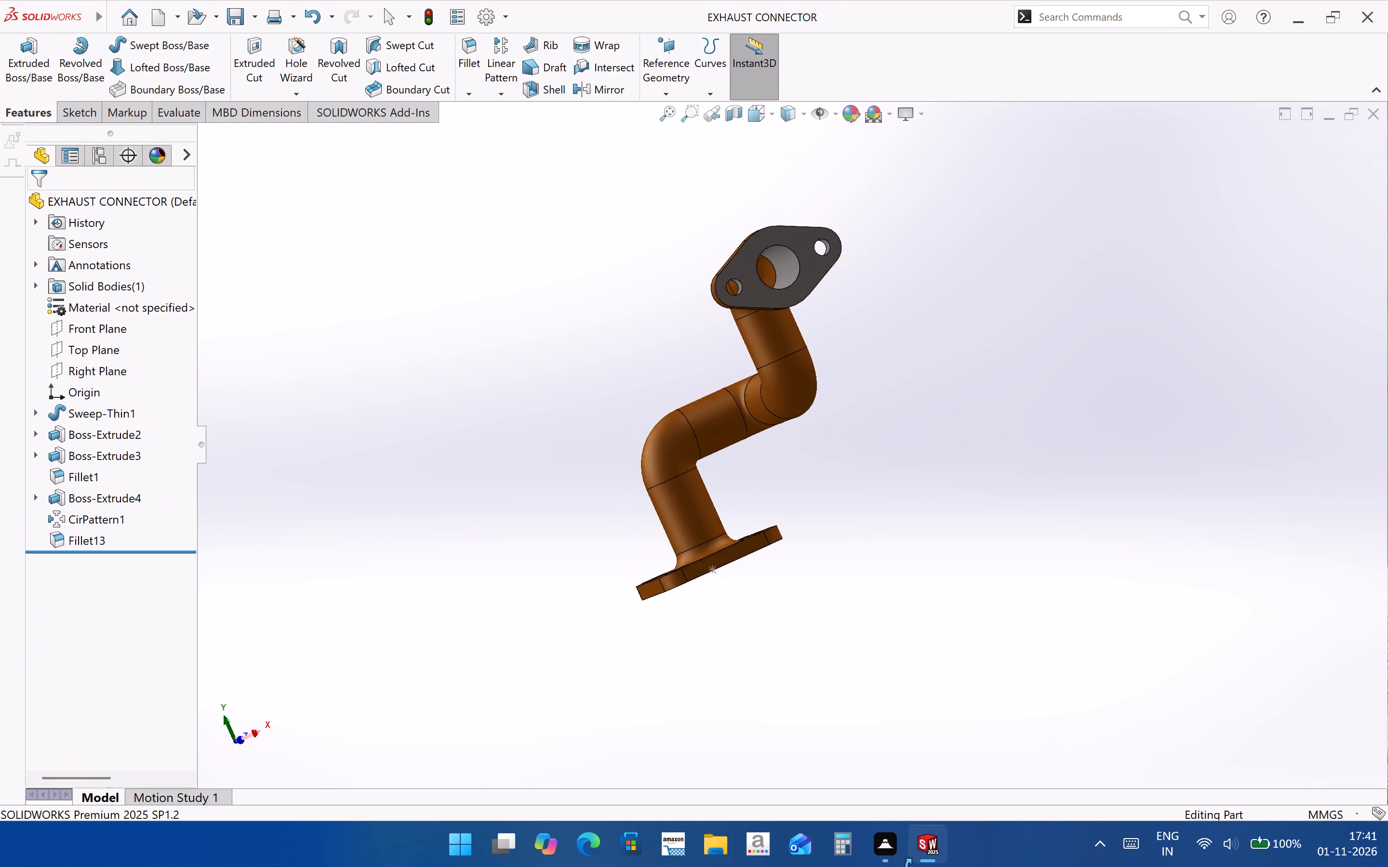
pyautogui.moveTo(914, 866); pyautogui.dragTo(996, 852, button='middle')
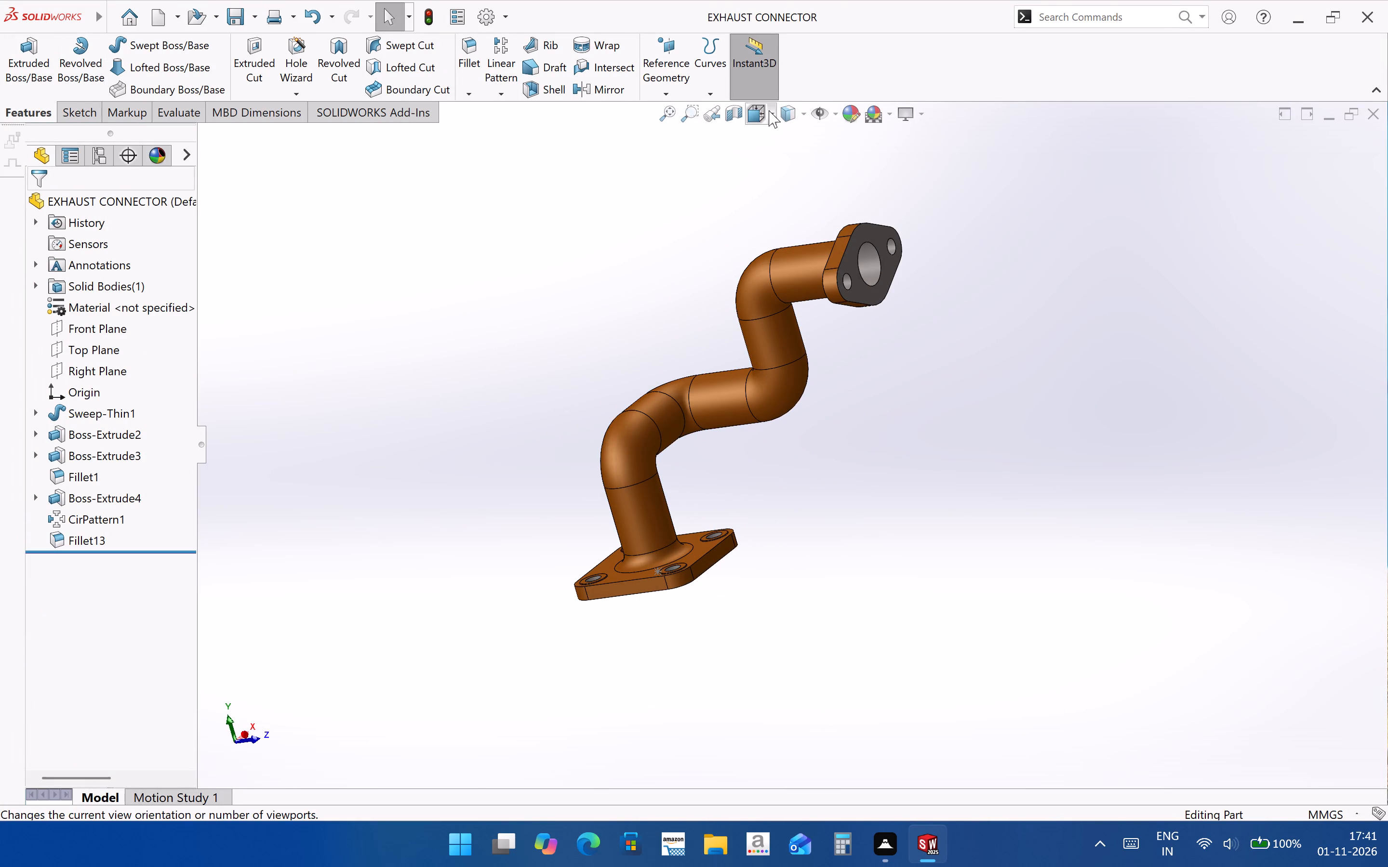
pyautogui.click(774, 110)
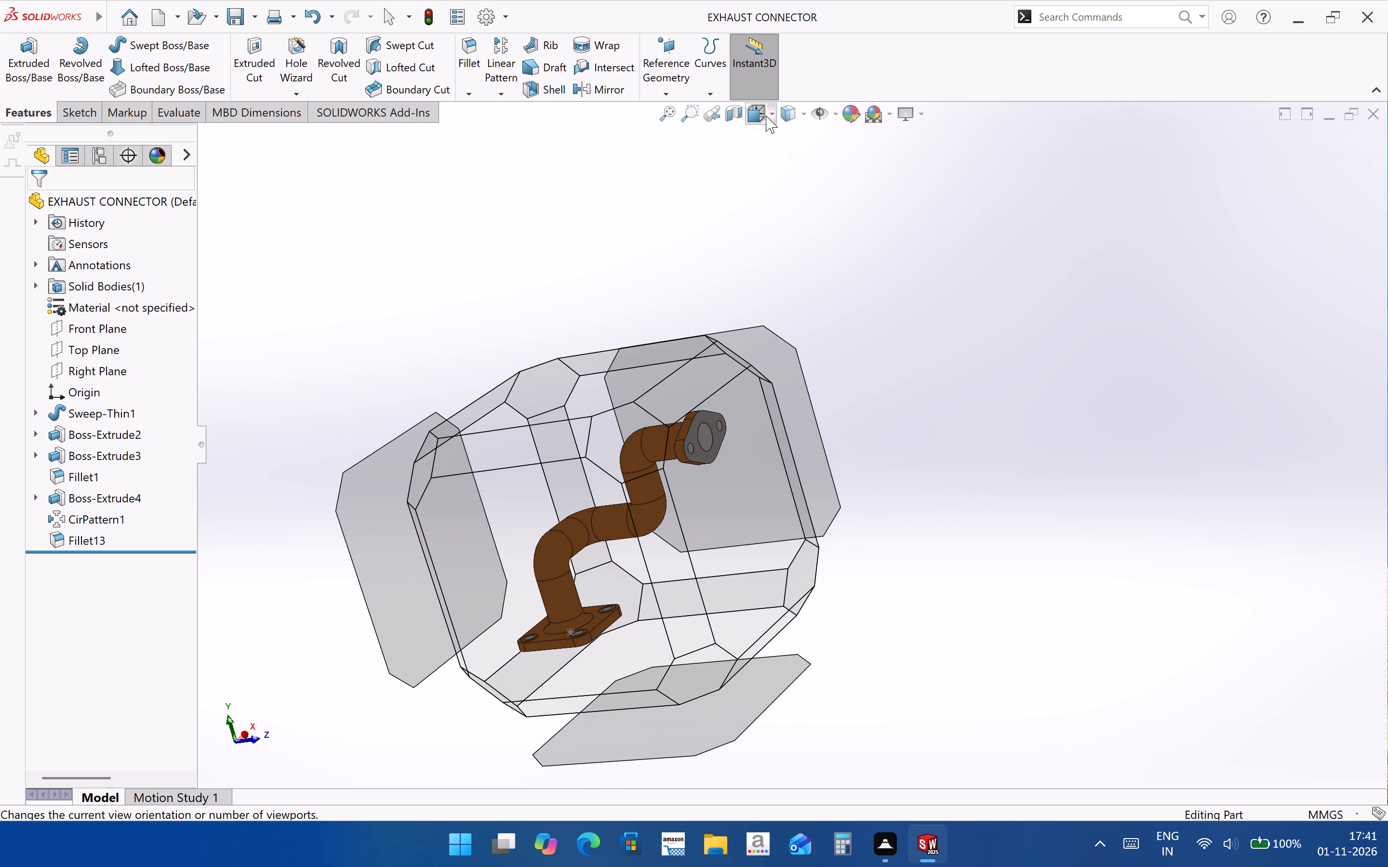
pyautogui.click(854, 158)
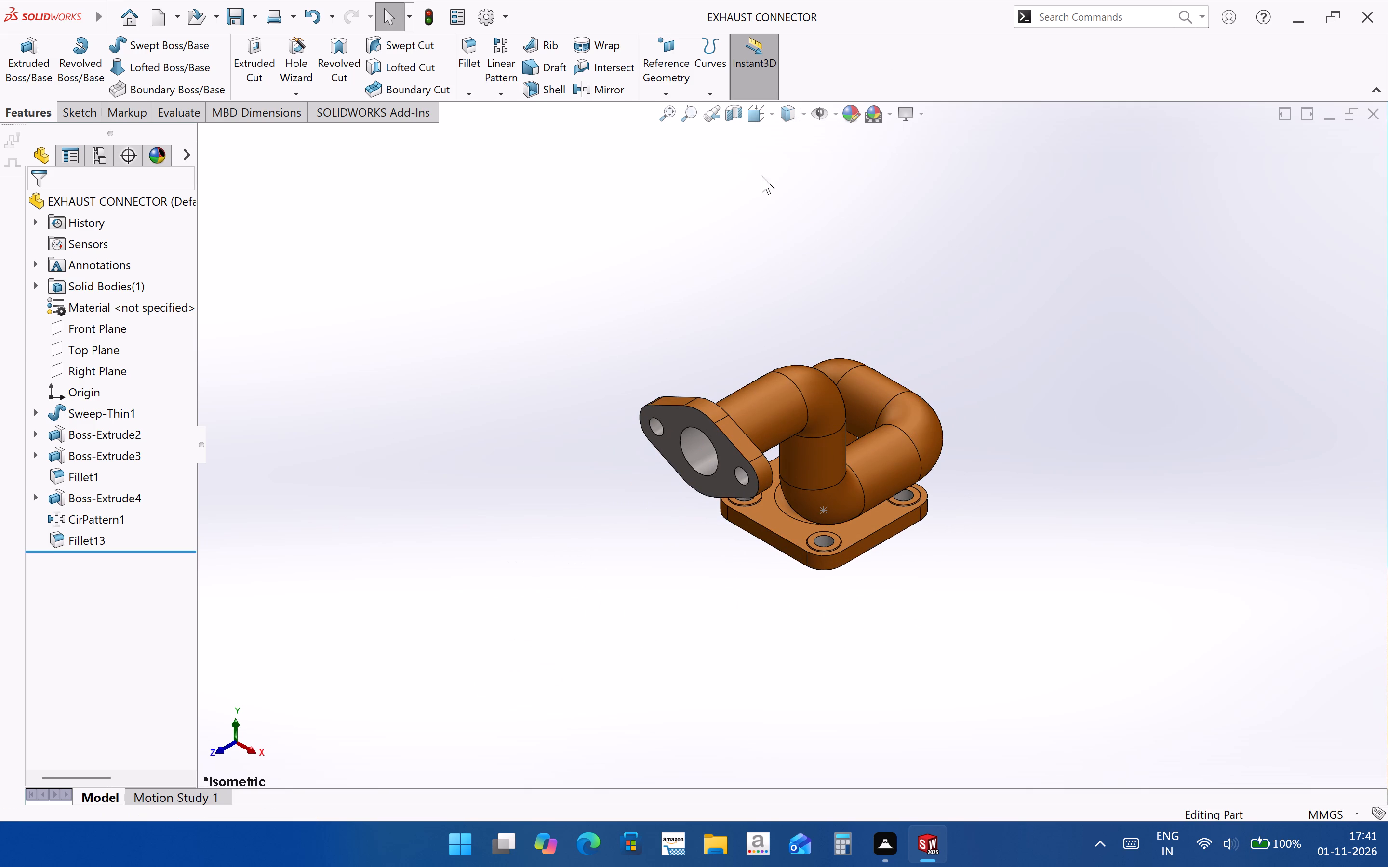
pyautogui.scroll(1, 787, 0)
pyautogui.scroll(1, 811, 444)
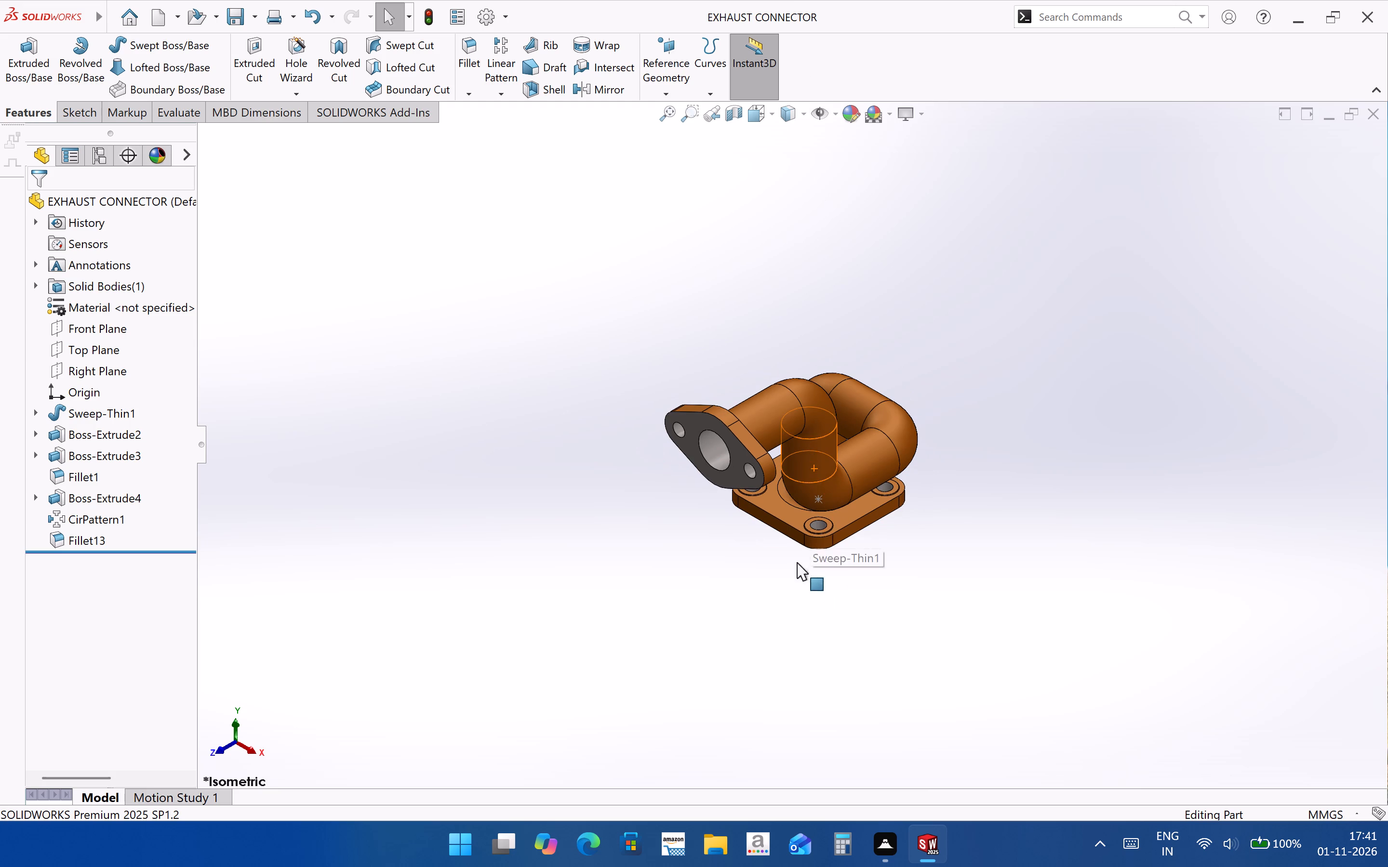
pyautogui.moveTo(796, 560); pyautogui.dragTo(982, 748, button='middle')
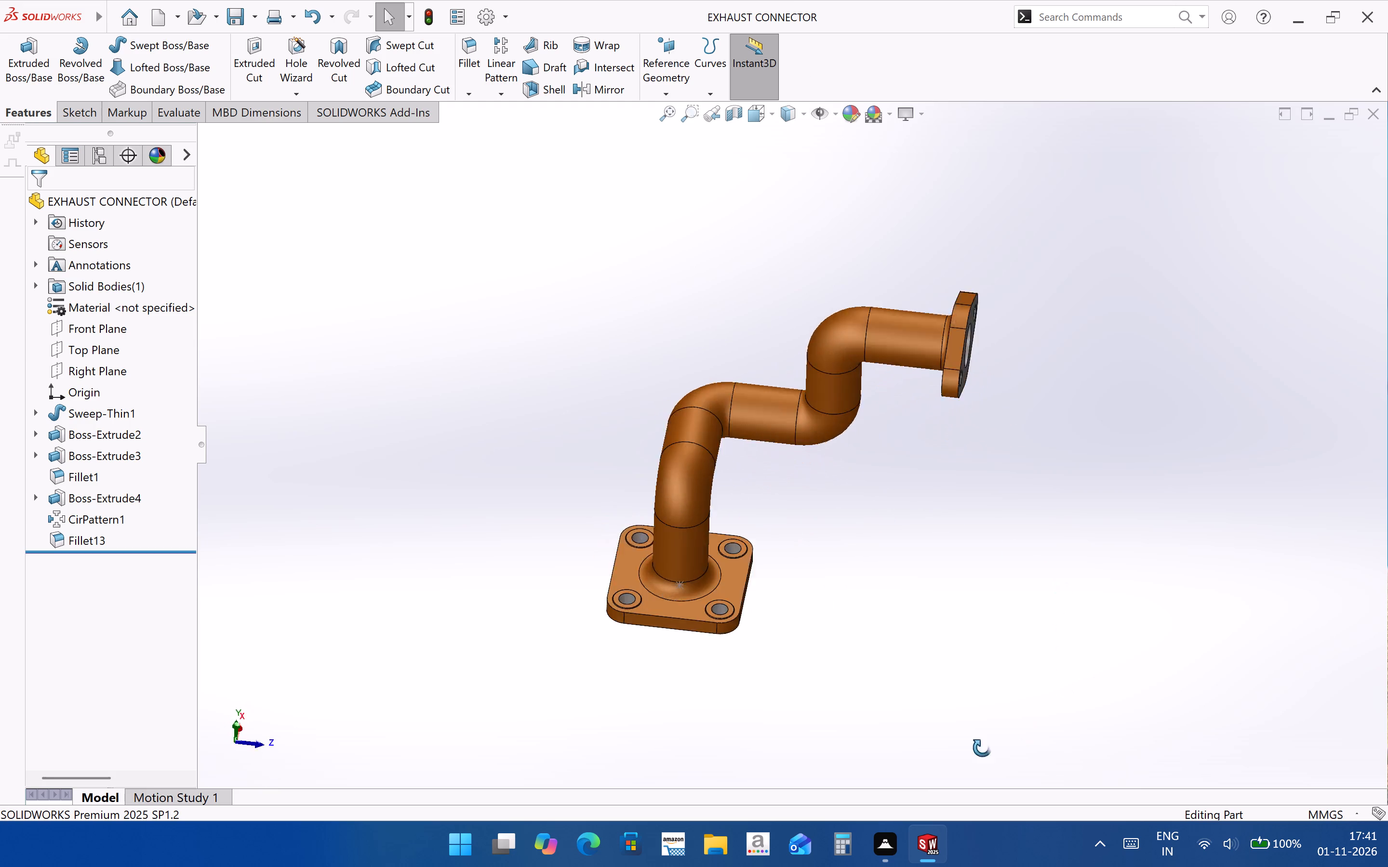
pyautogui.moveTo(982, 748); pyautogui.dragTo(1101, 653, button='middle')
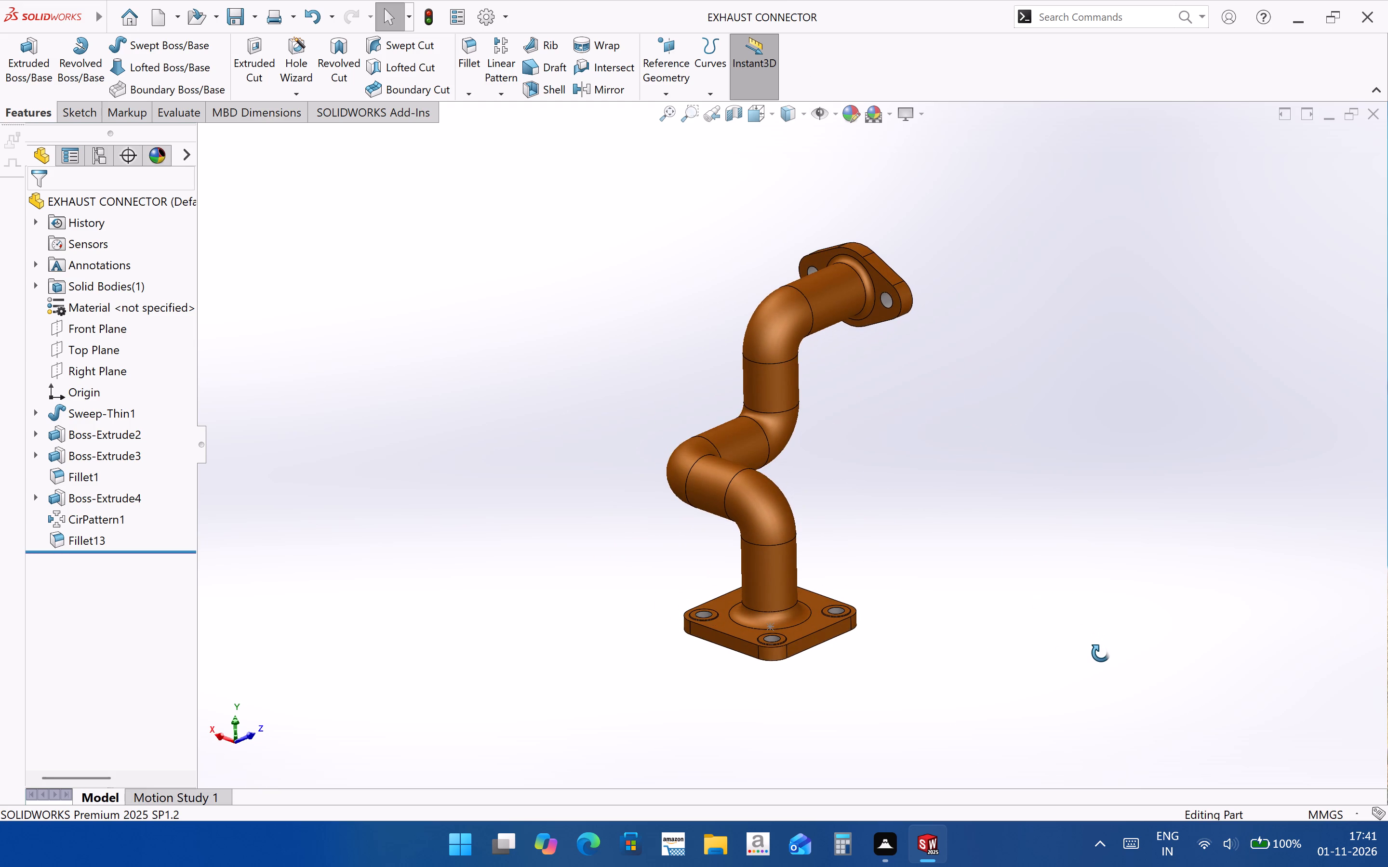
pyautogui.moveTo(1101, 653); pyautogui.dragTo(952, 596, button='middle')
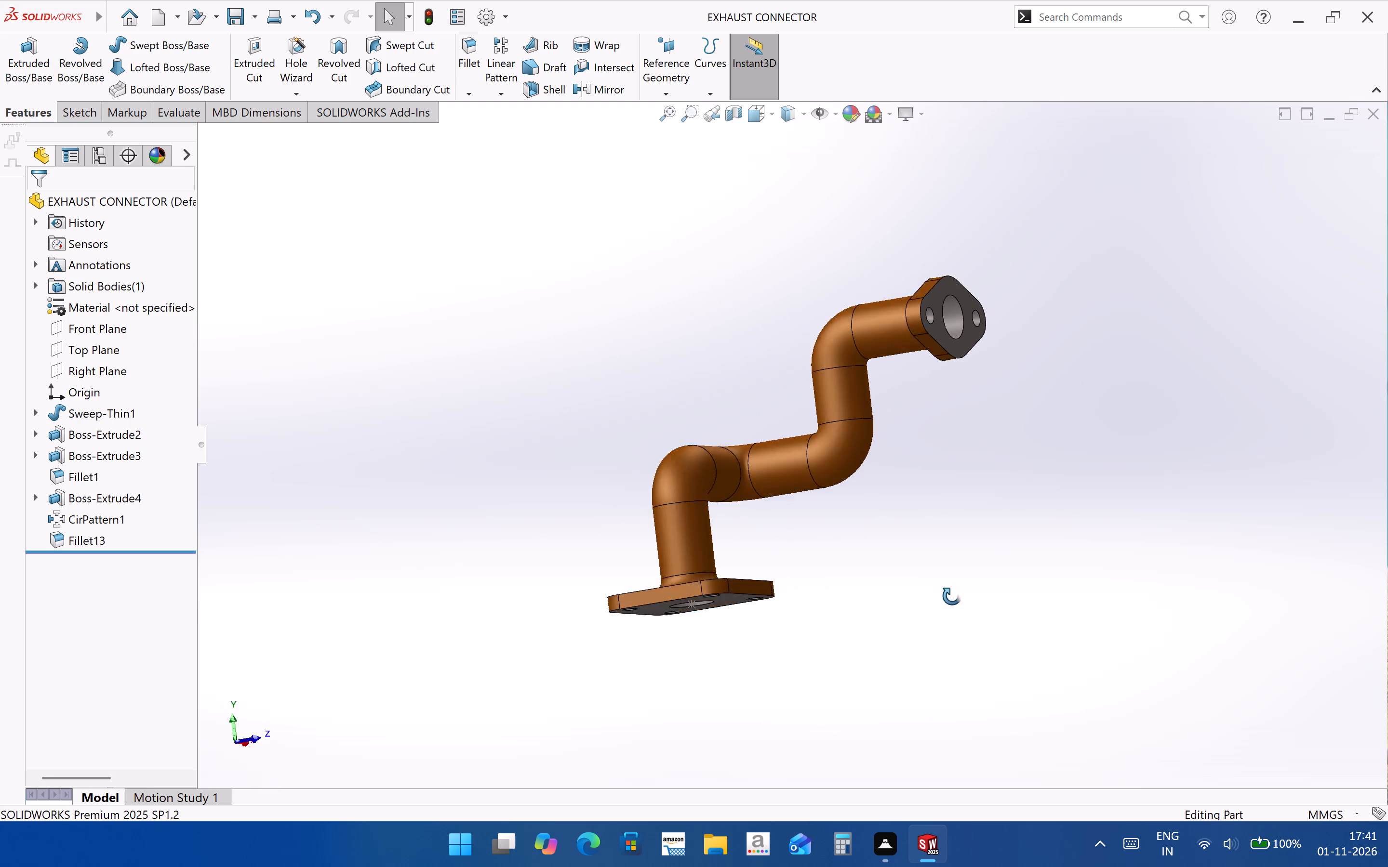
pyautogui.moveTo(952, 596); pyautogui.dragTo(913, 682, button='middle')
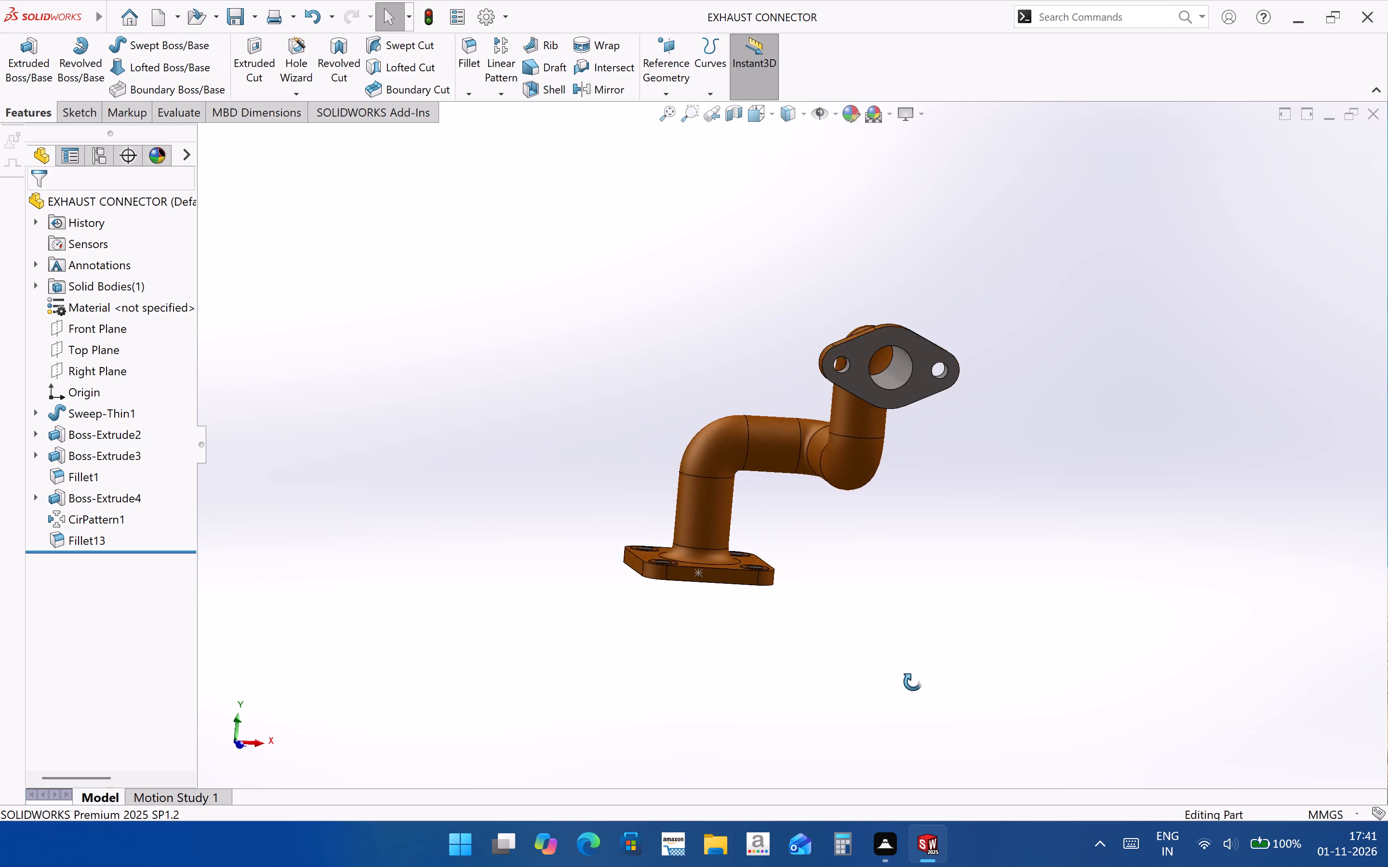
pyautogui.moveTo(913, 682); pyautogui.dragTo(939, 741, button='middle')
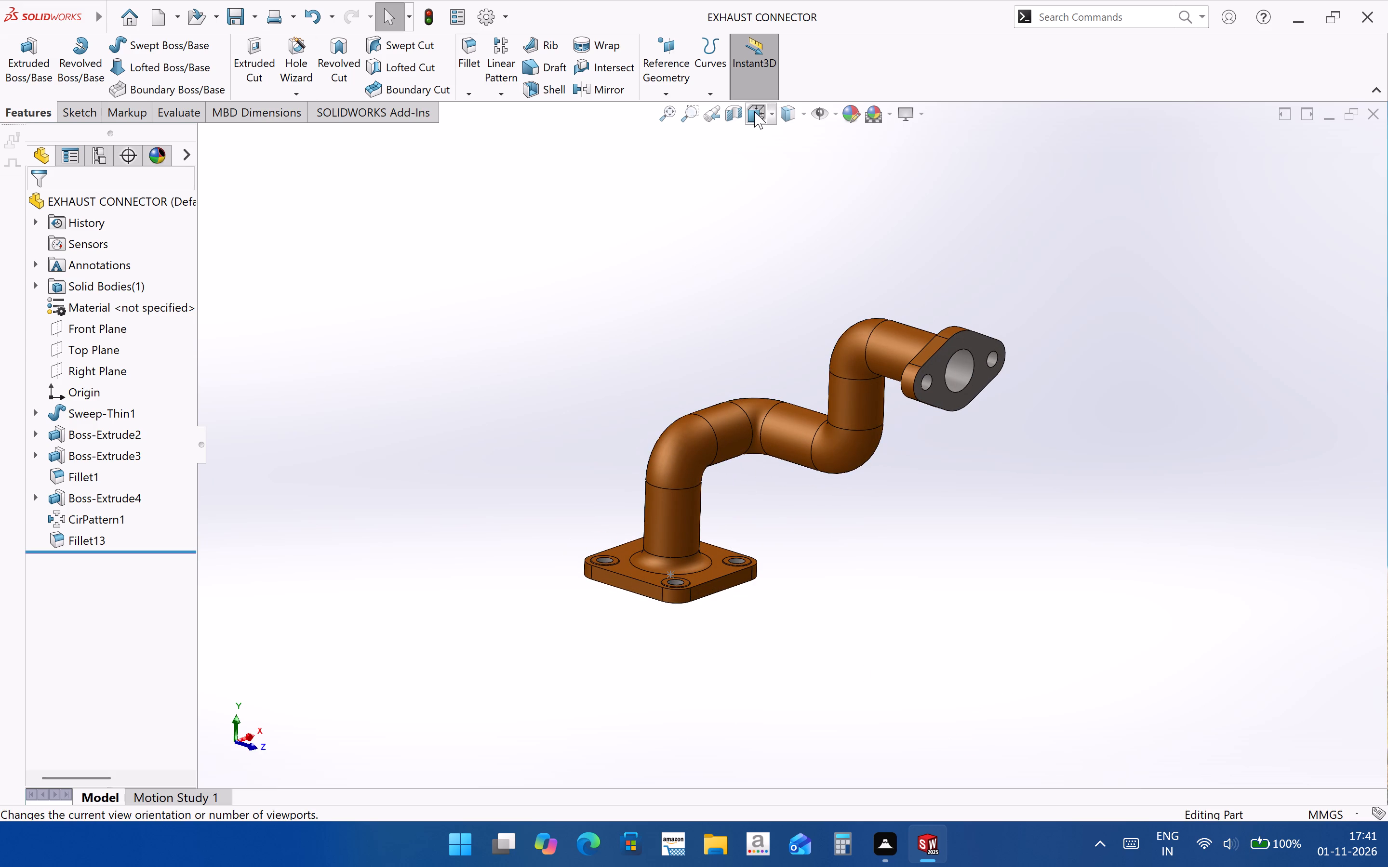
pyautogui.click(770, 114)
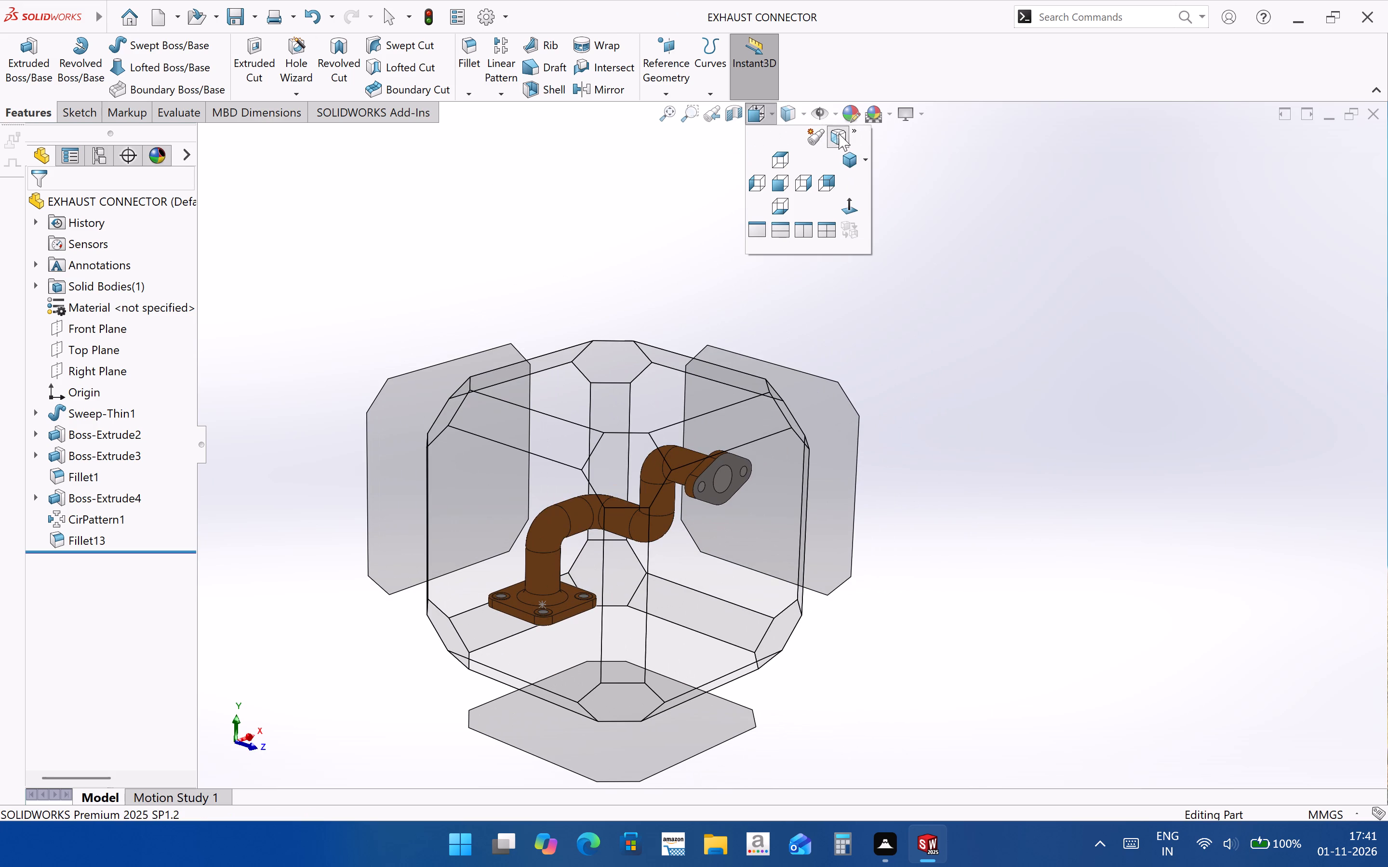
pyautogui.click(852, 131)
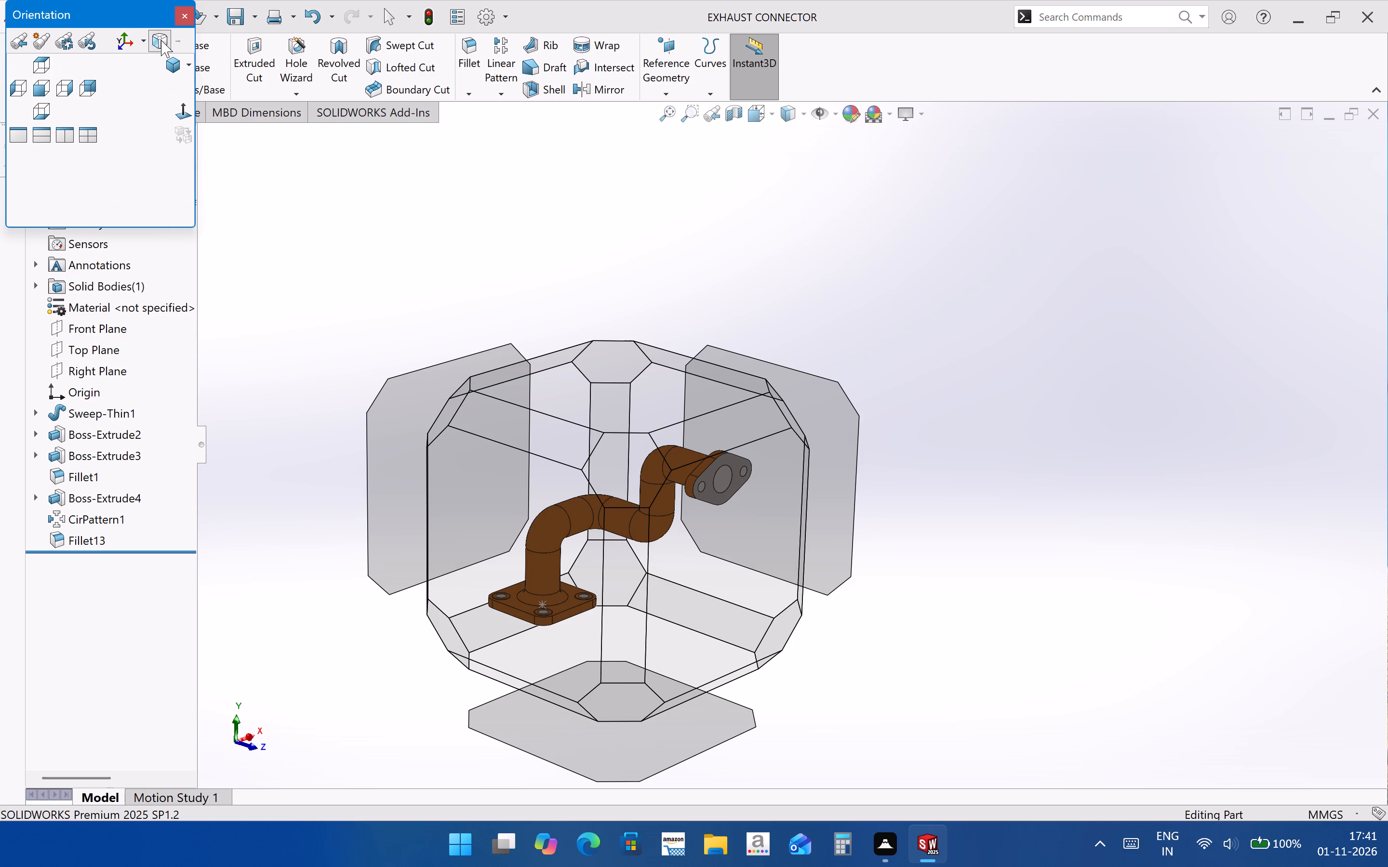
pyautogui.click(67, 45)
pyautogui.click(172, 70)
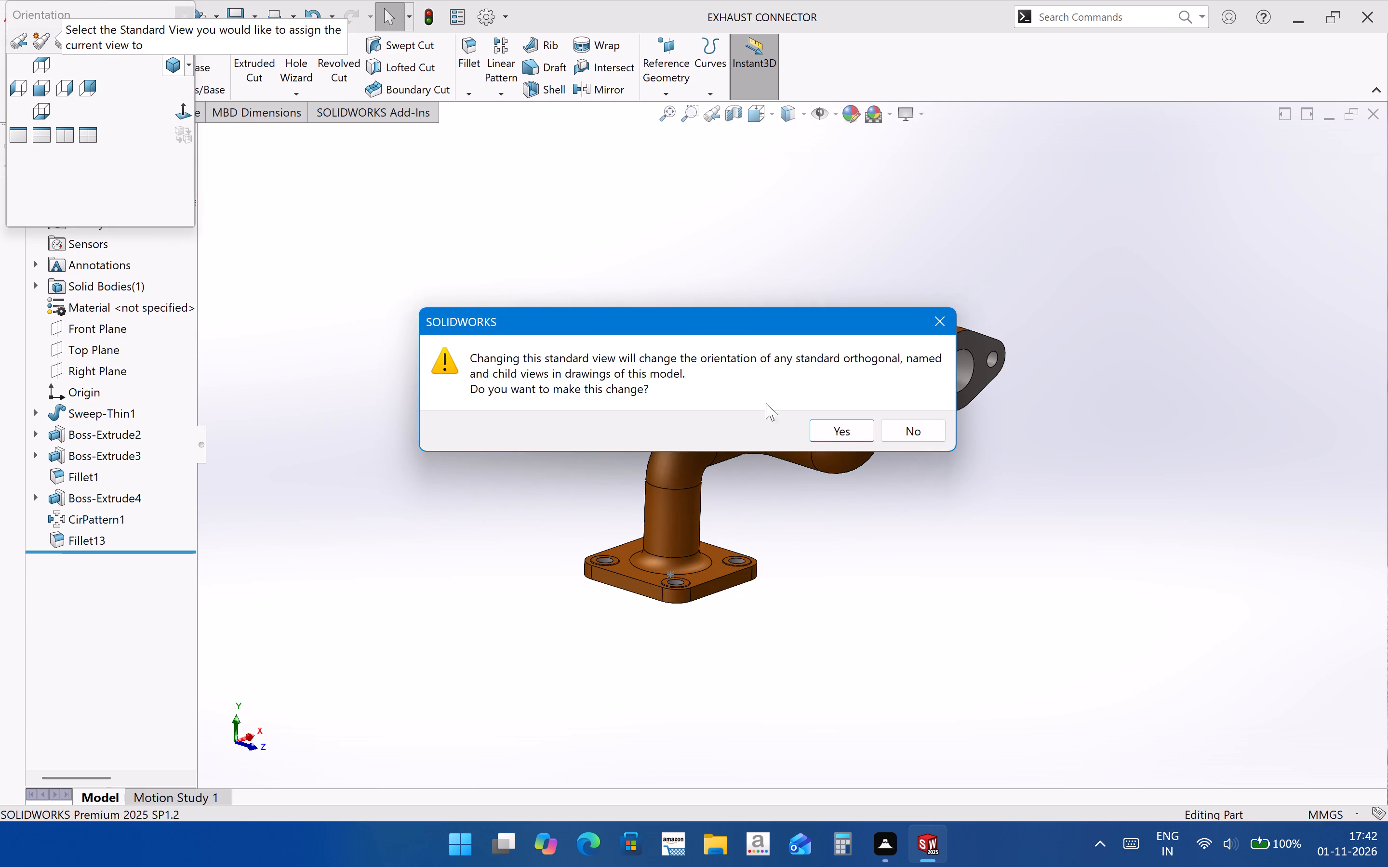
pyautogui.click(845, 434)
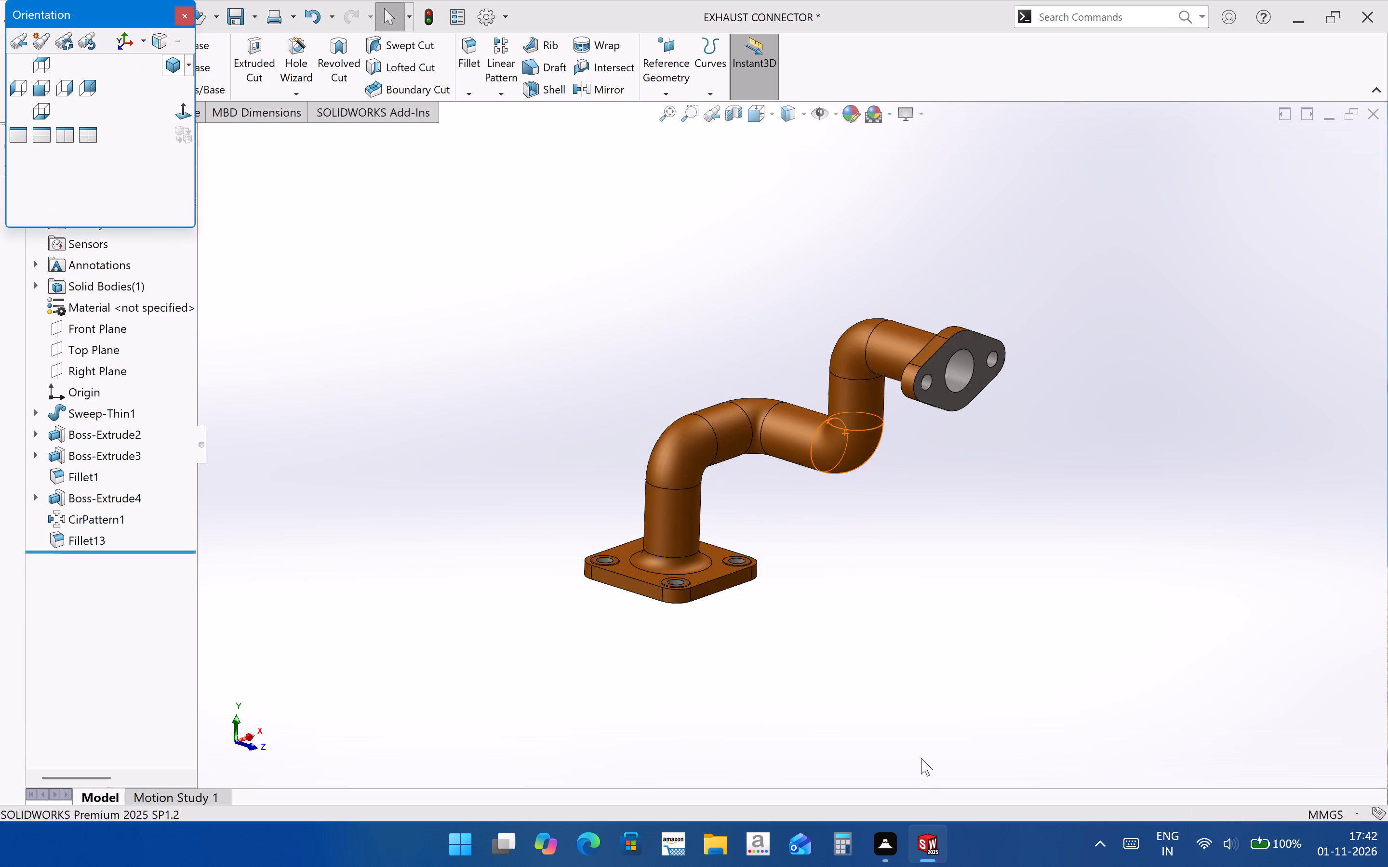
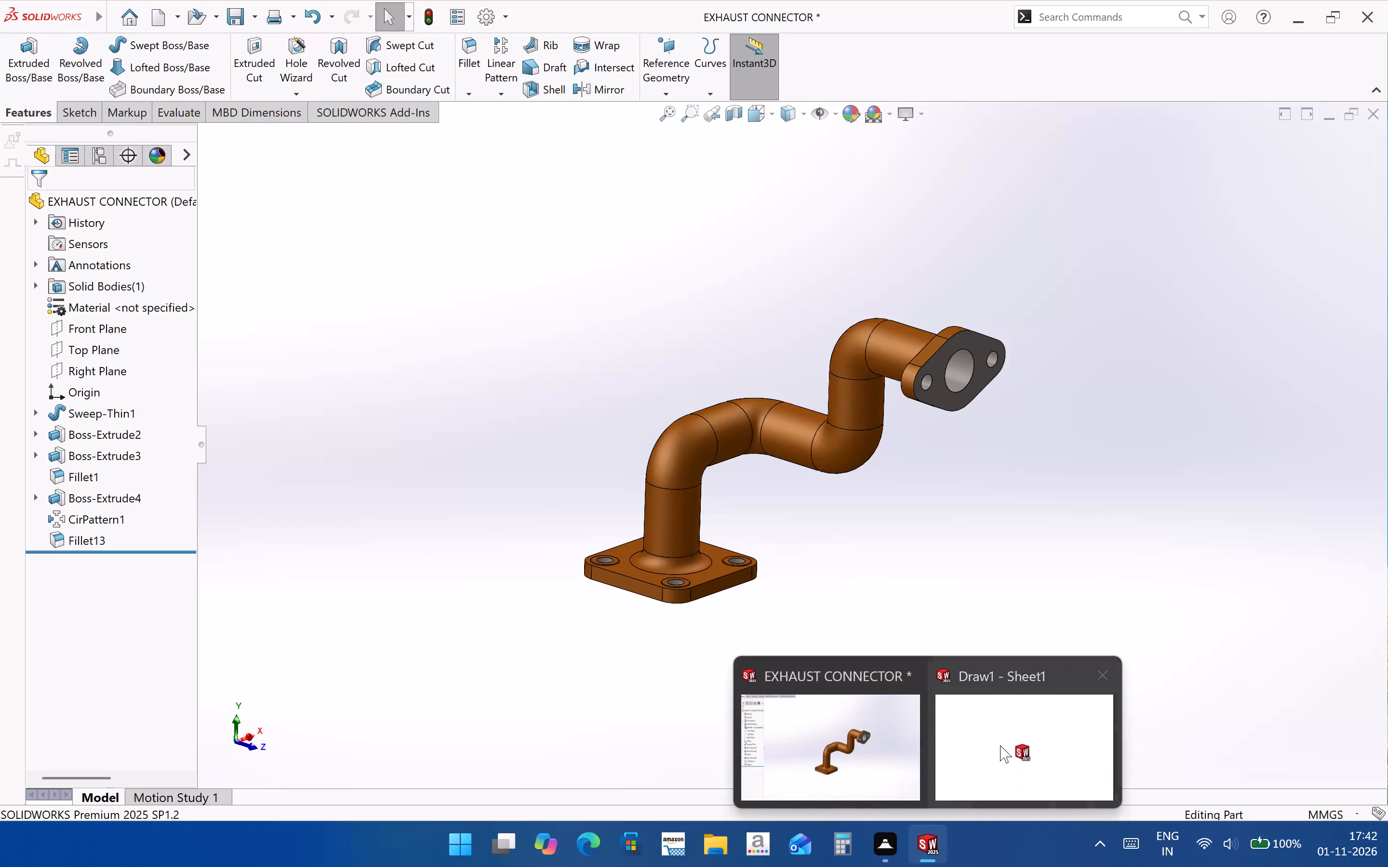
# Switch to the drawing and rotate the isometric view about 27.7° so that the connector's base sits level.
pyautogui.click(1009, 739)
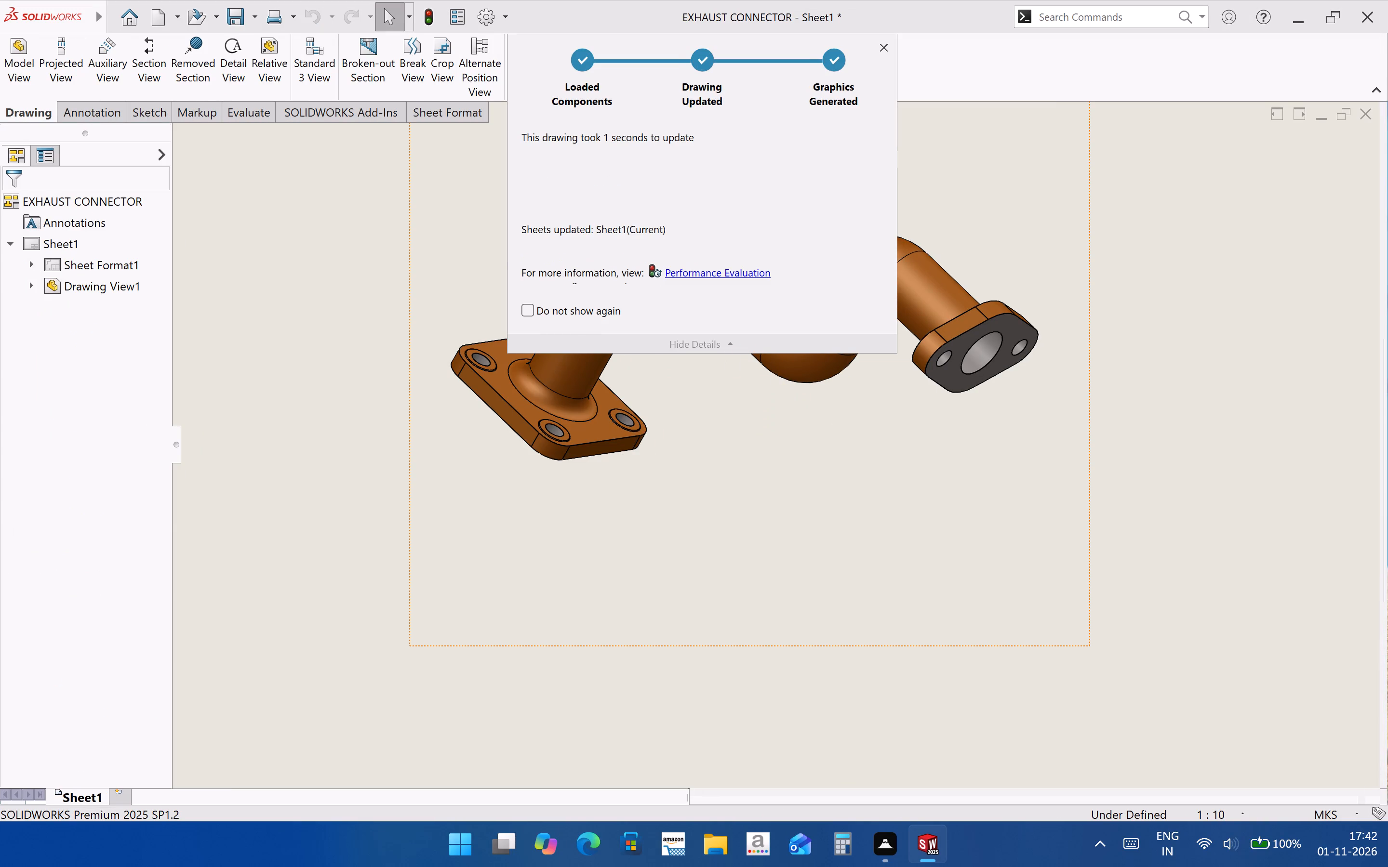
pyautogui.scroll(3, 758, 616)
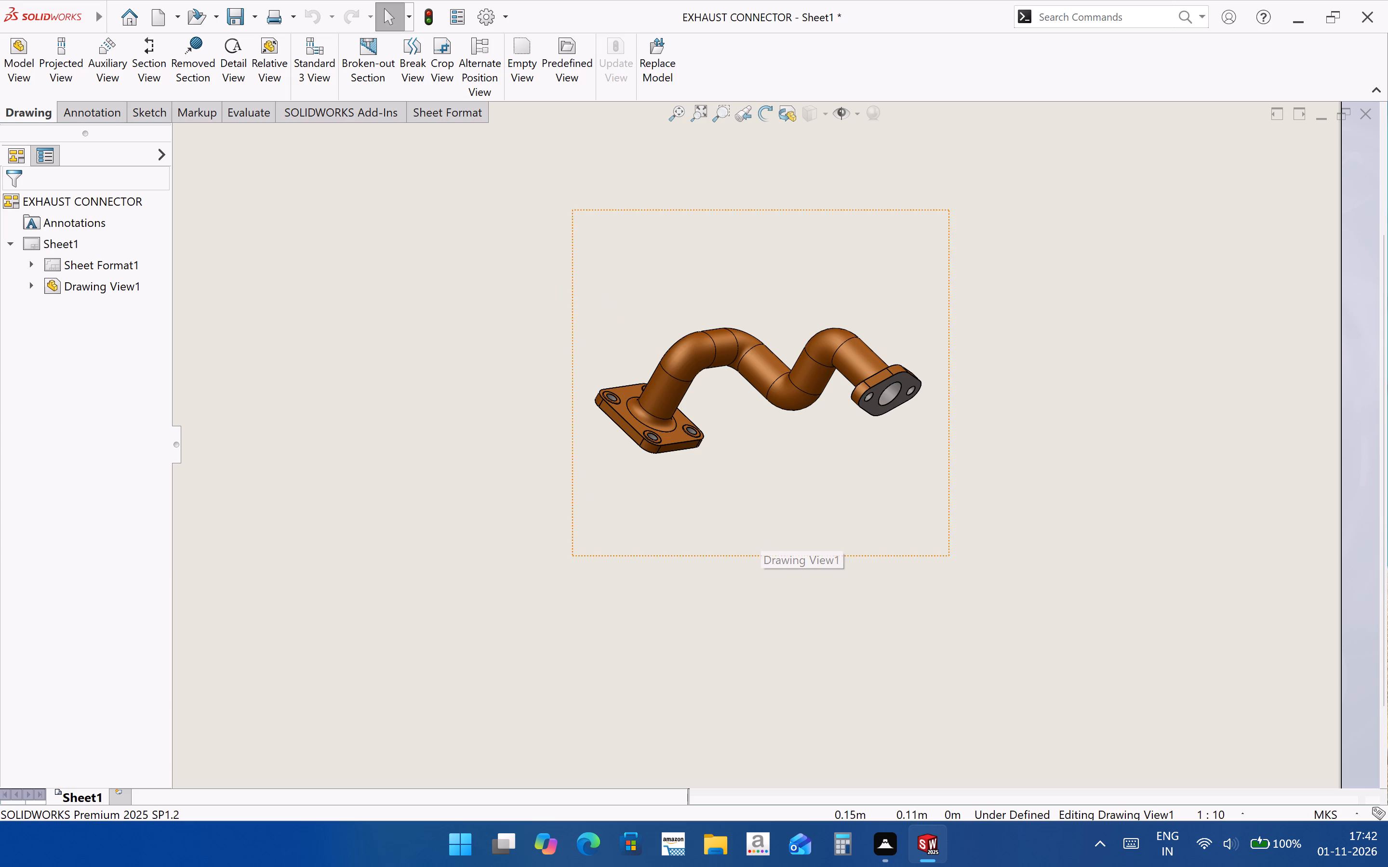
pyautogui.click(868, 536)
pyautogui.click(772, 112)
pyautogui.click(869, 319)
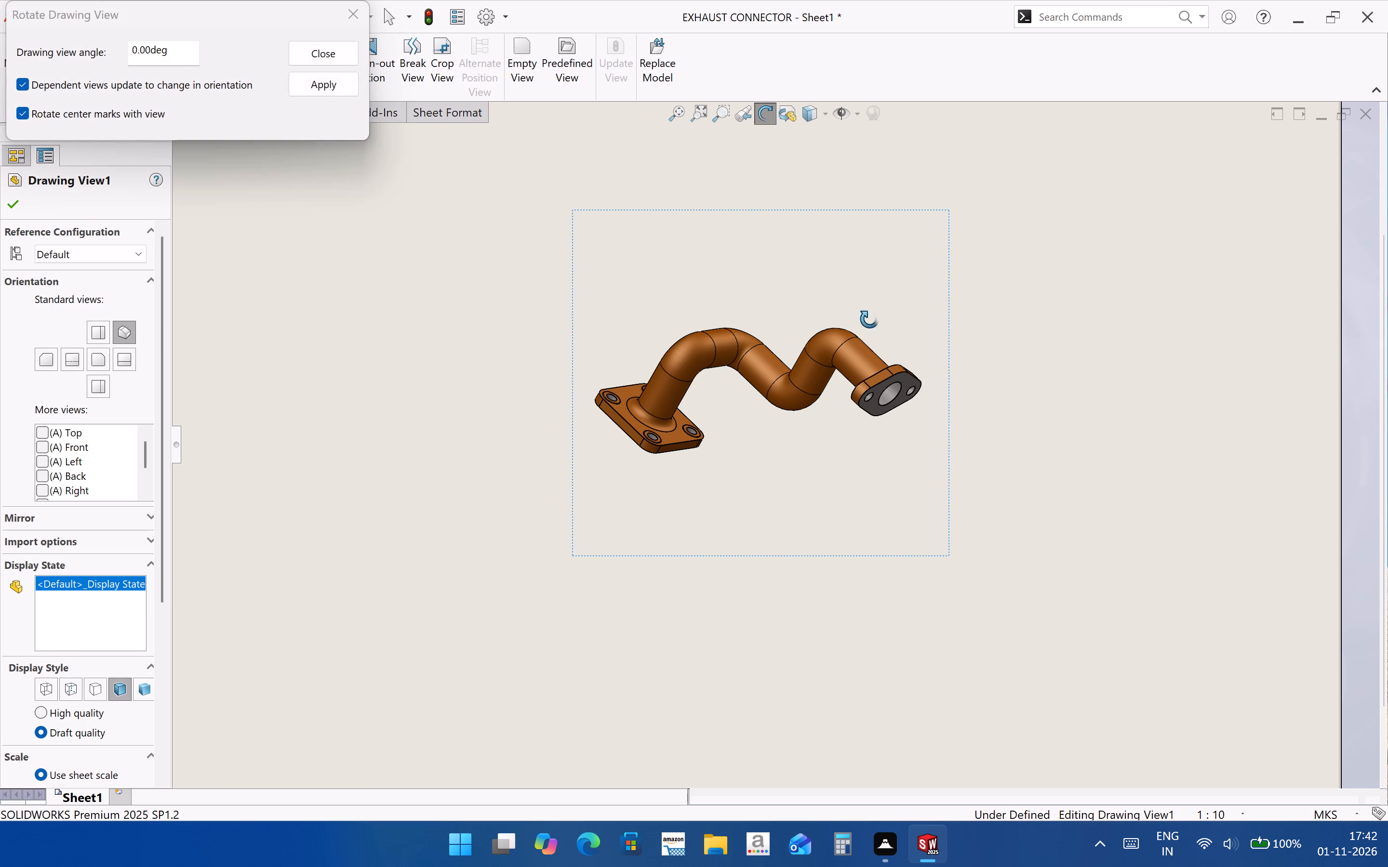
pyautogui.click(977, 471)
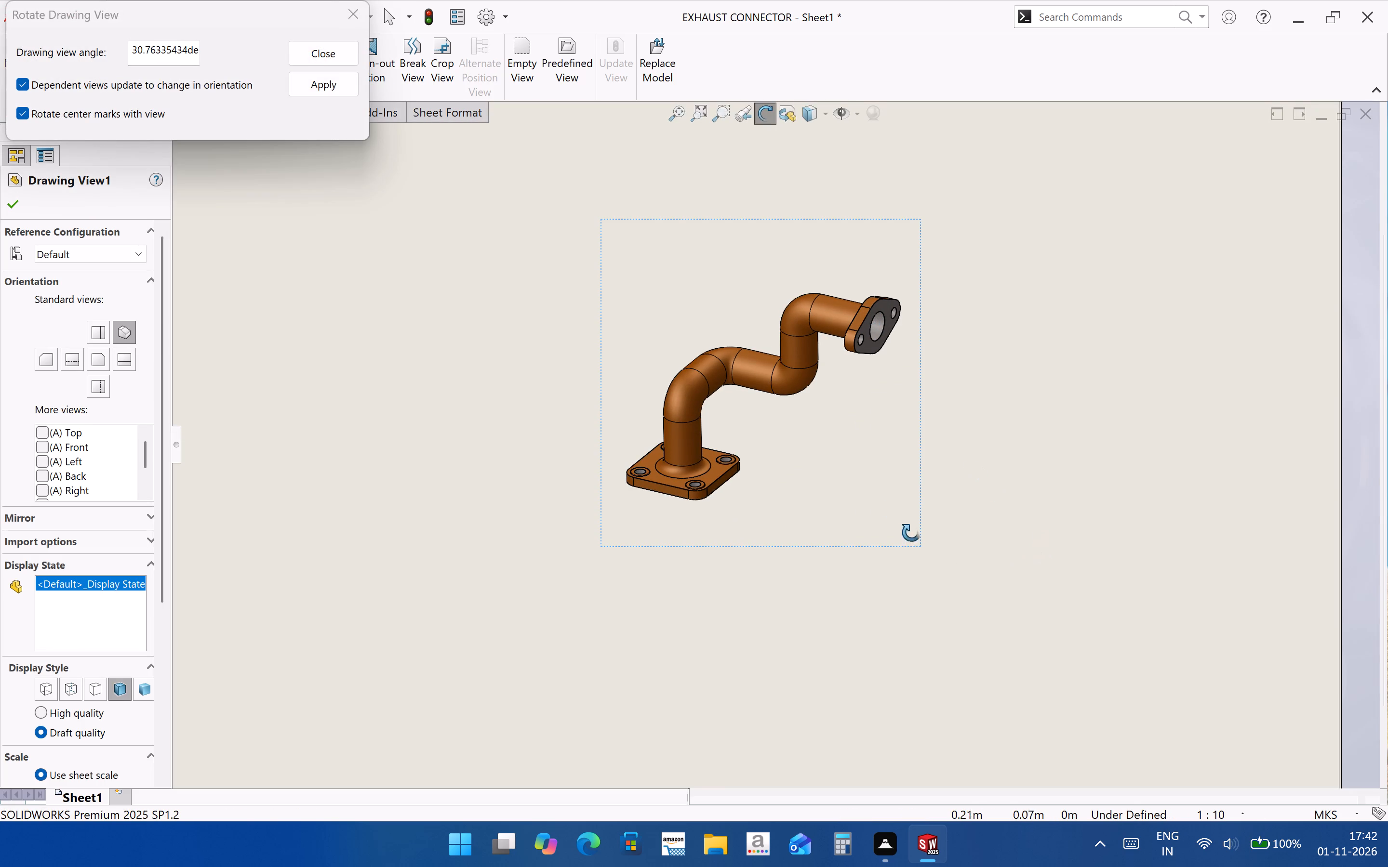
pyautogui.moveTo(814, 303); pyautogui.dragTo(878, 328)
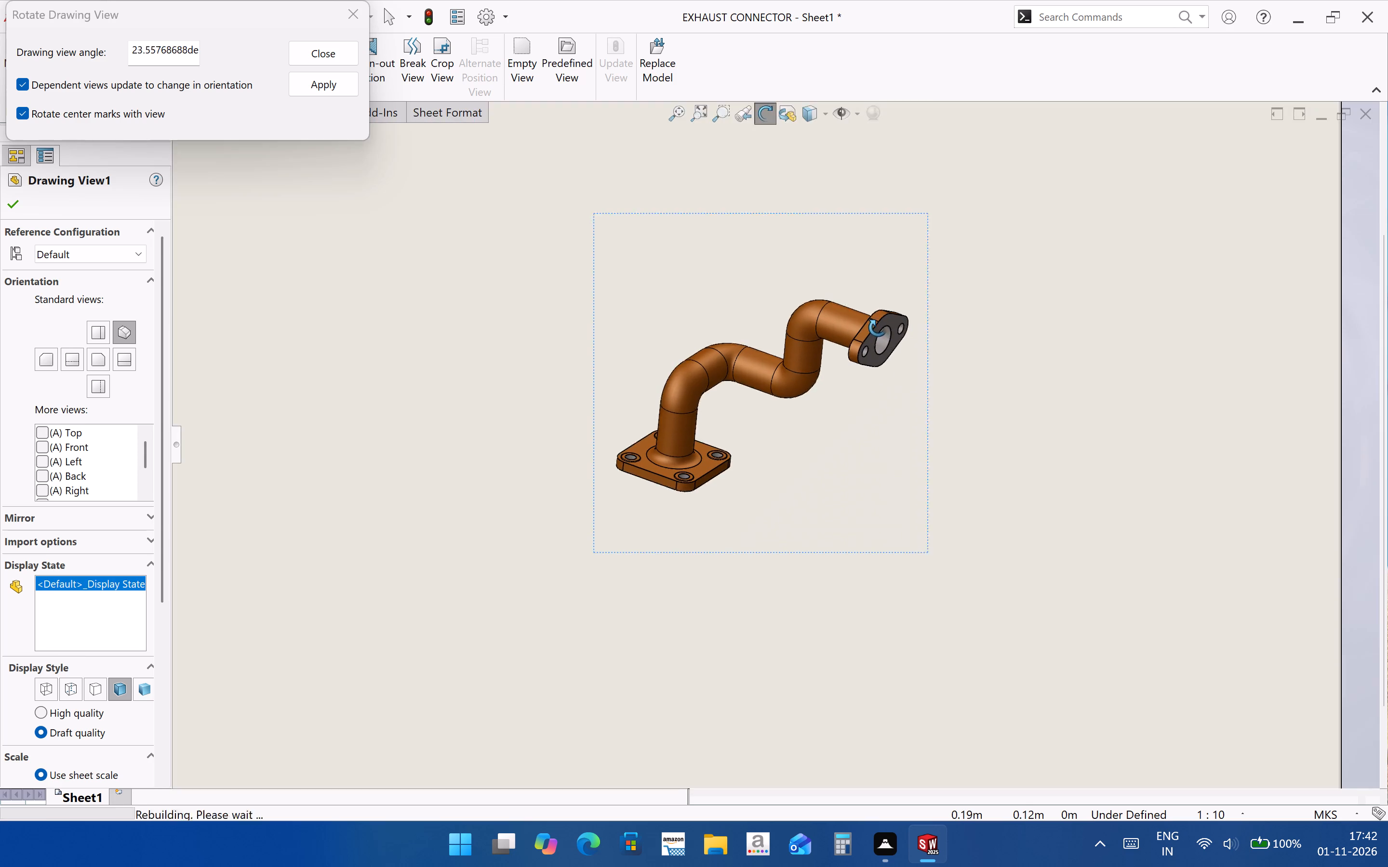
pyautogui.moveTo(878, 328); pyautogui.dragTo(878, 322)
pyautogui.click(1050, 450)
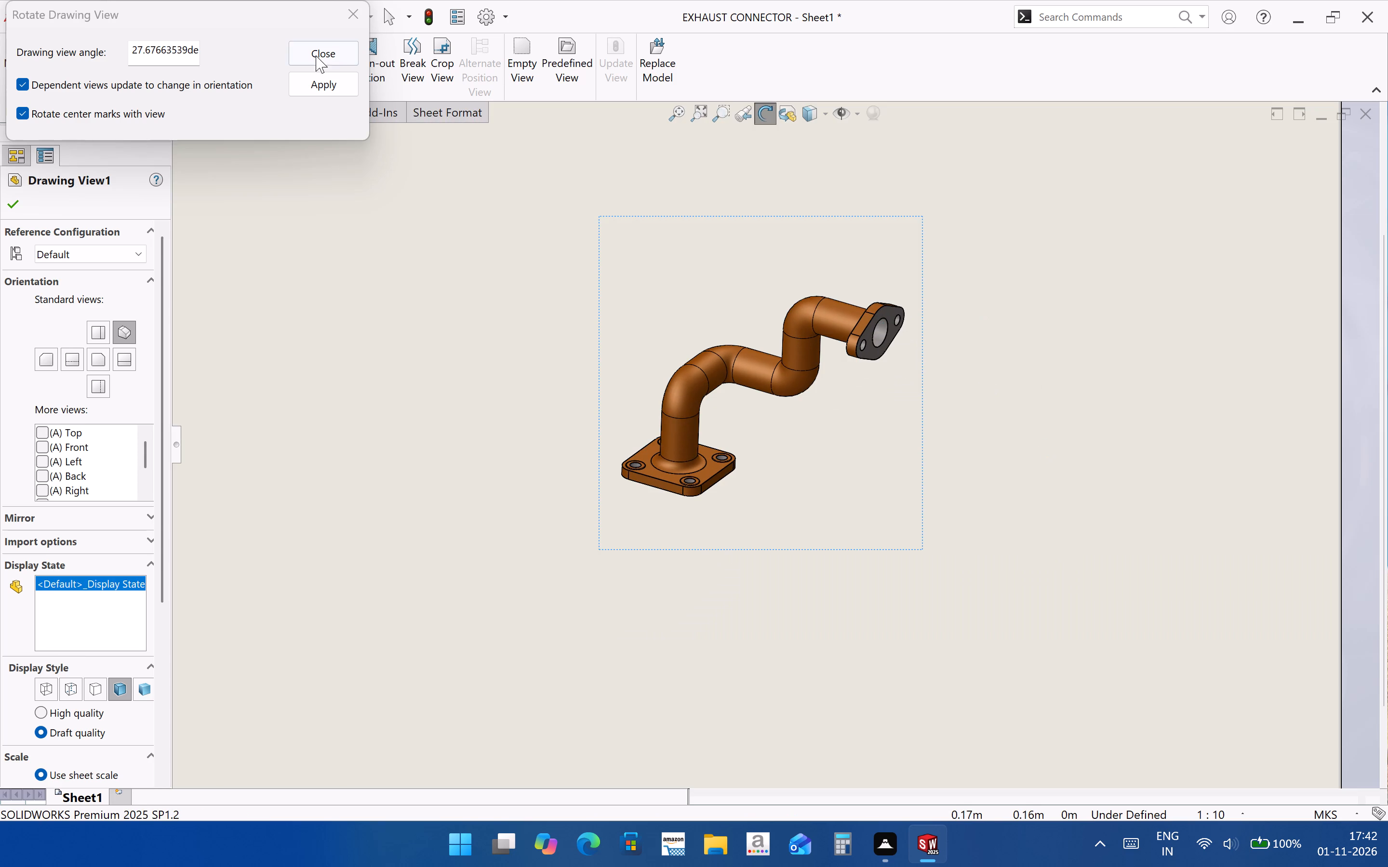
pyautogui.click(322, 73)
pyautogui.click(327, 93)
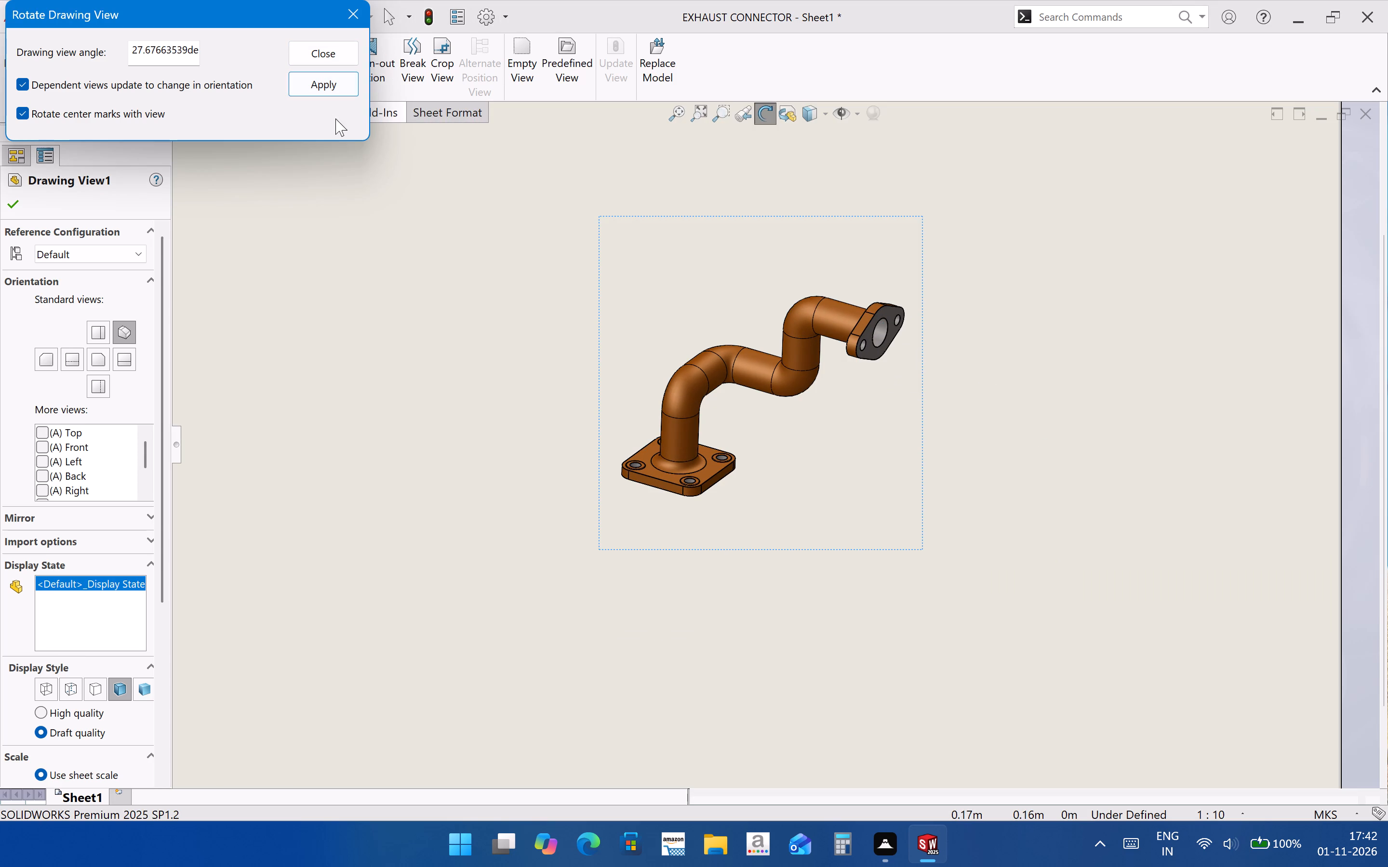
pyautogui.click(307, 73)
pyautogui.click(320, 89)
pyautogui.click(363, 7)
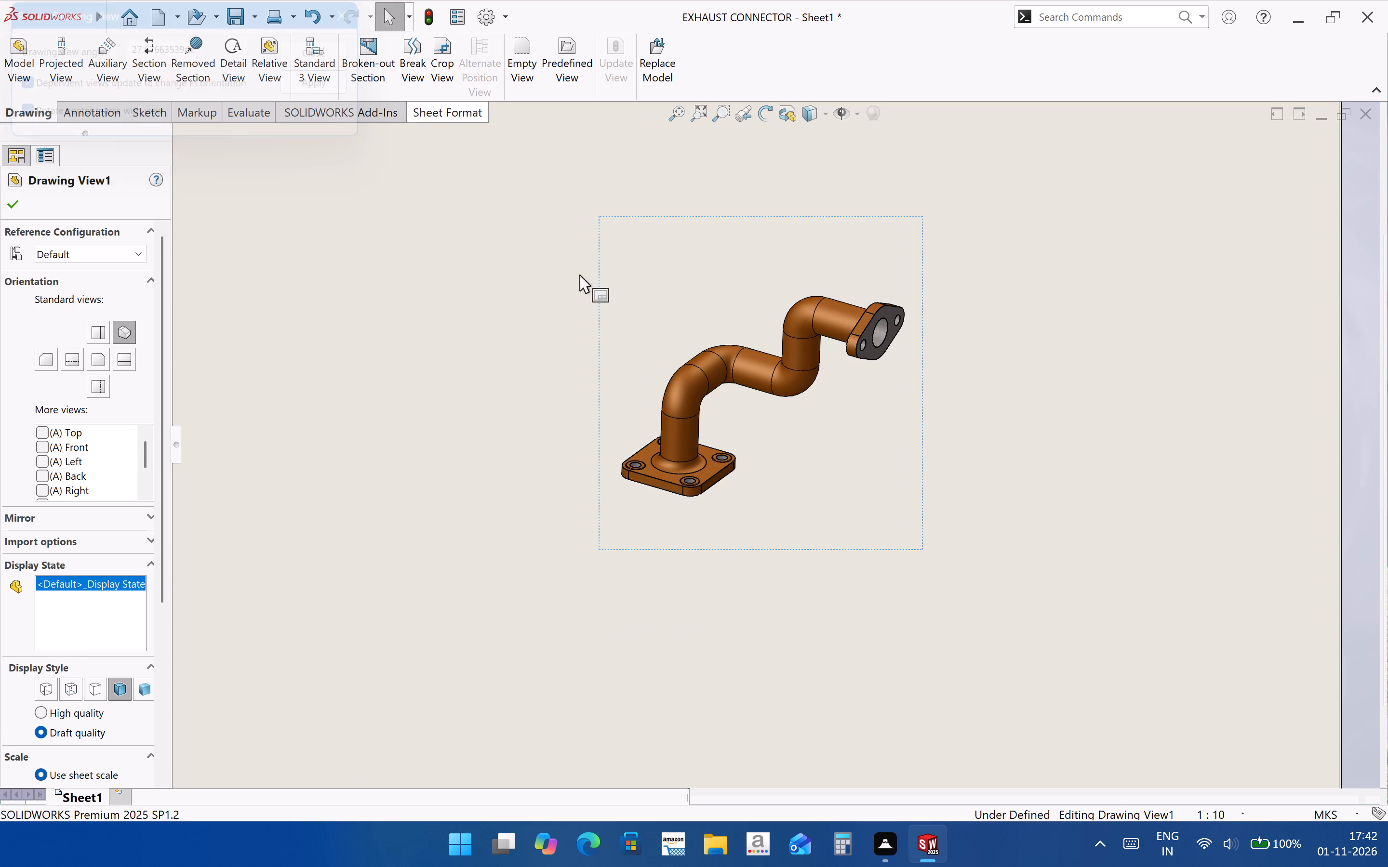
pyautogui.click(447, 575)
# Move the isometric view slightly sideways, closer to the centre of the sheet.
pyautogui.scroll(3, 636, 542)
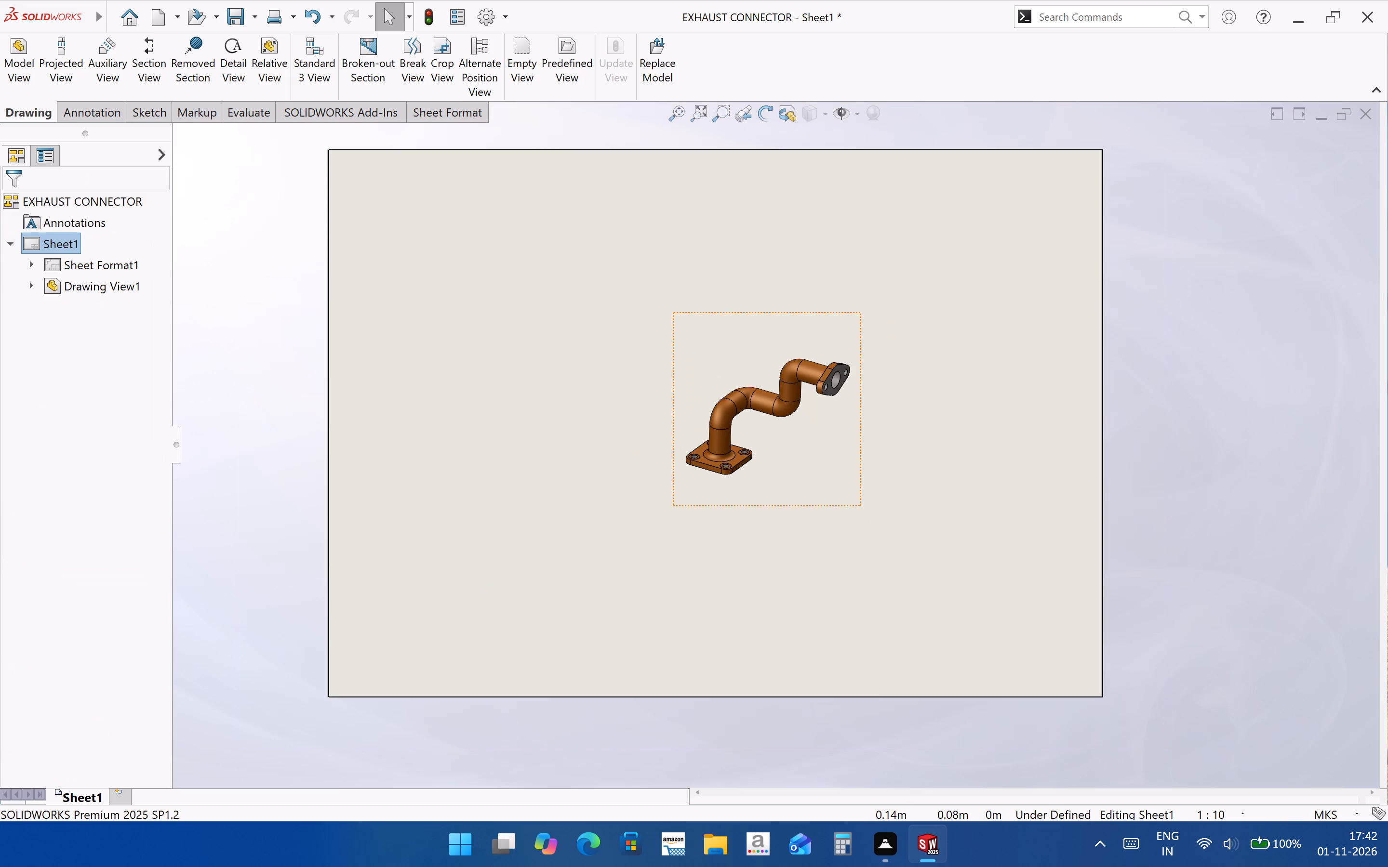
pyautogui.click(769, 499)
pyautogui.moveTo(694, 508); pyautogui.dragTo(657, 508)
pyautogui.click(719, 552)
pyautogui.click(759, 501)
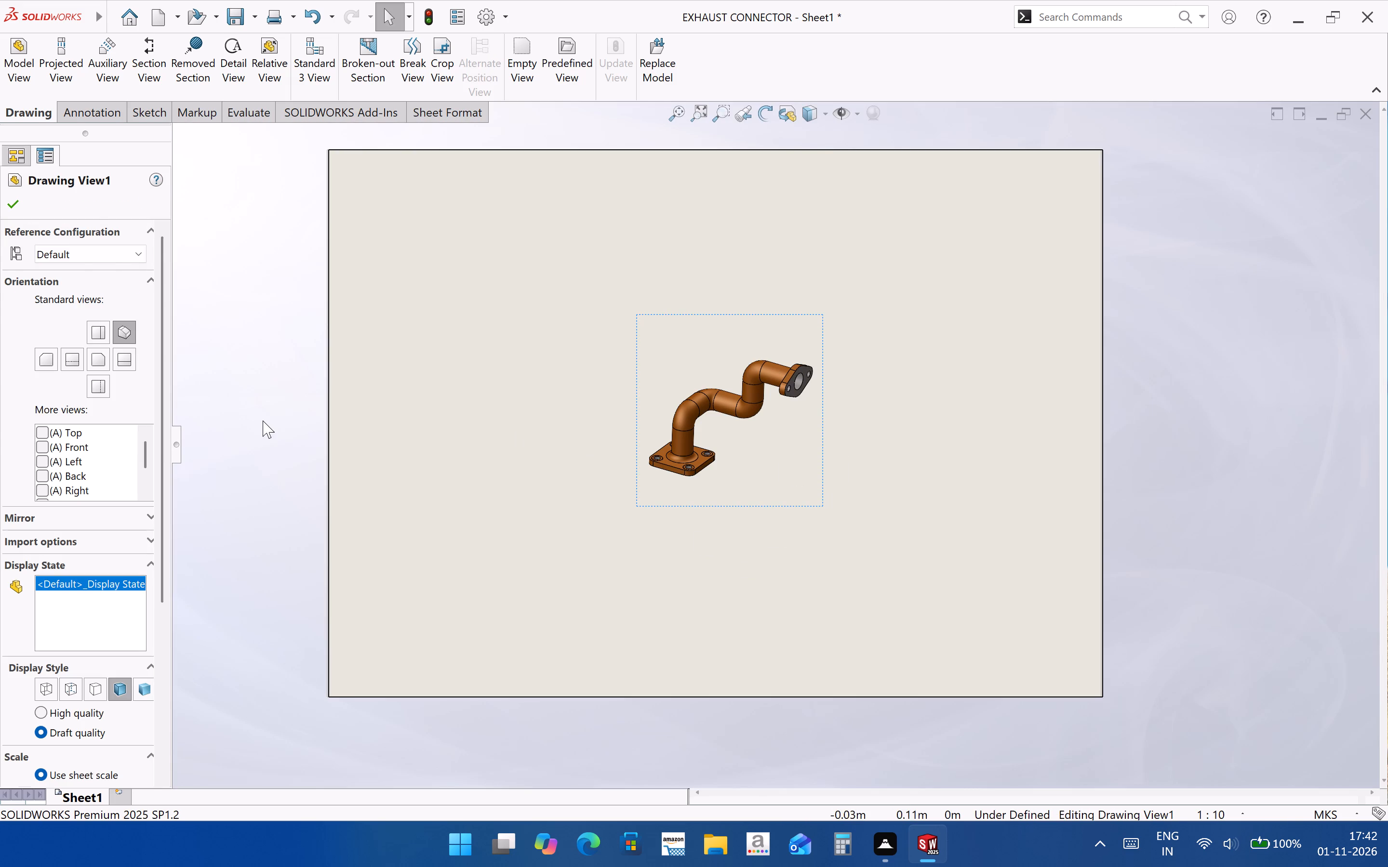
pyautogui.click(262, 420)
# Set the isometric view to a custom scale of 1:5.
pyautogui.click(683, 442)
pyautogui.moveTo(162, 475); pyautogui.dragTo(162, 548)
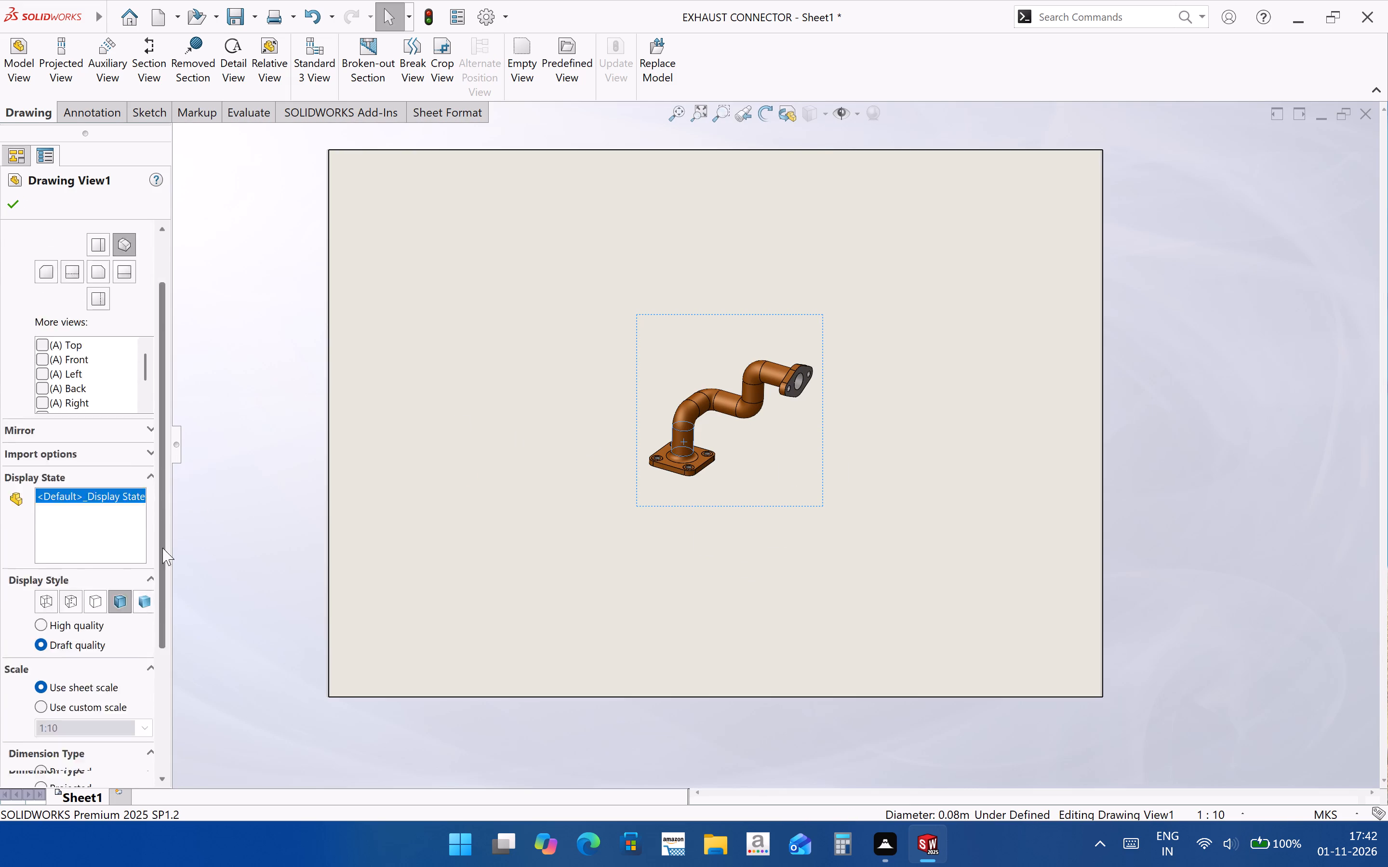
pyautogui.moveTo(162, 548); pyautogui.dragTo(162, 621)
pyautogui.click(107, 568)
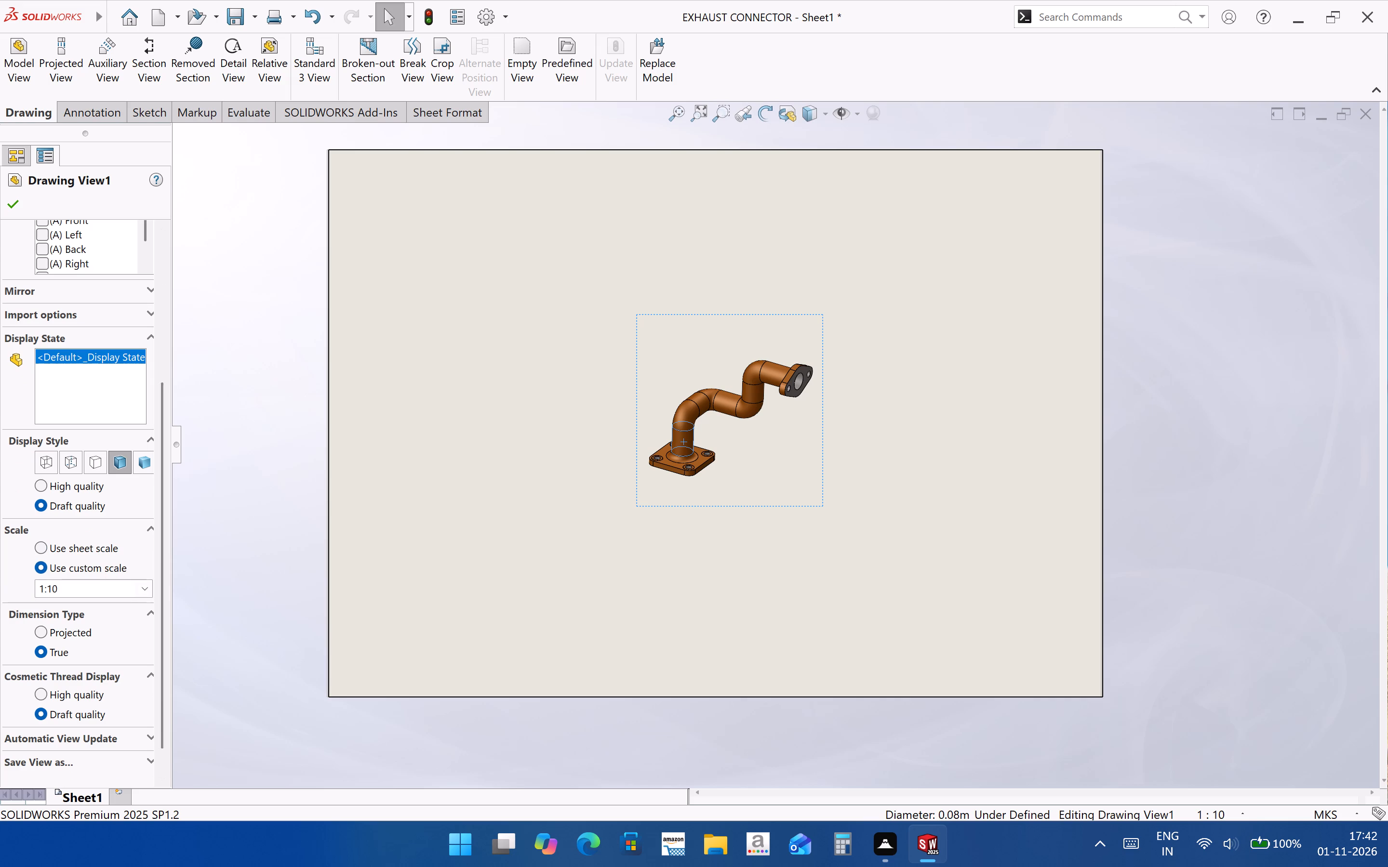
pyautogui.click(144, 587)
pyautogui.click(122, 644)
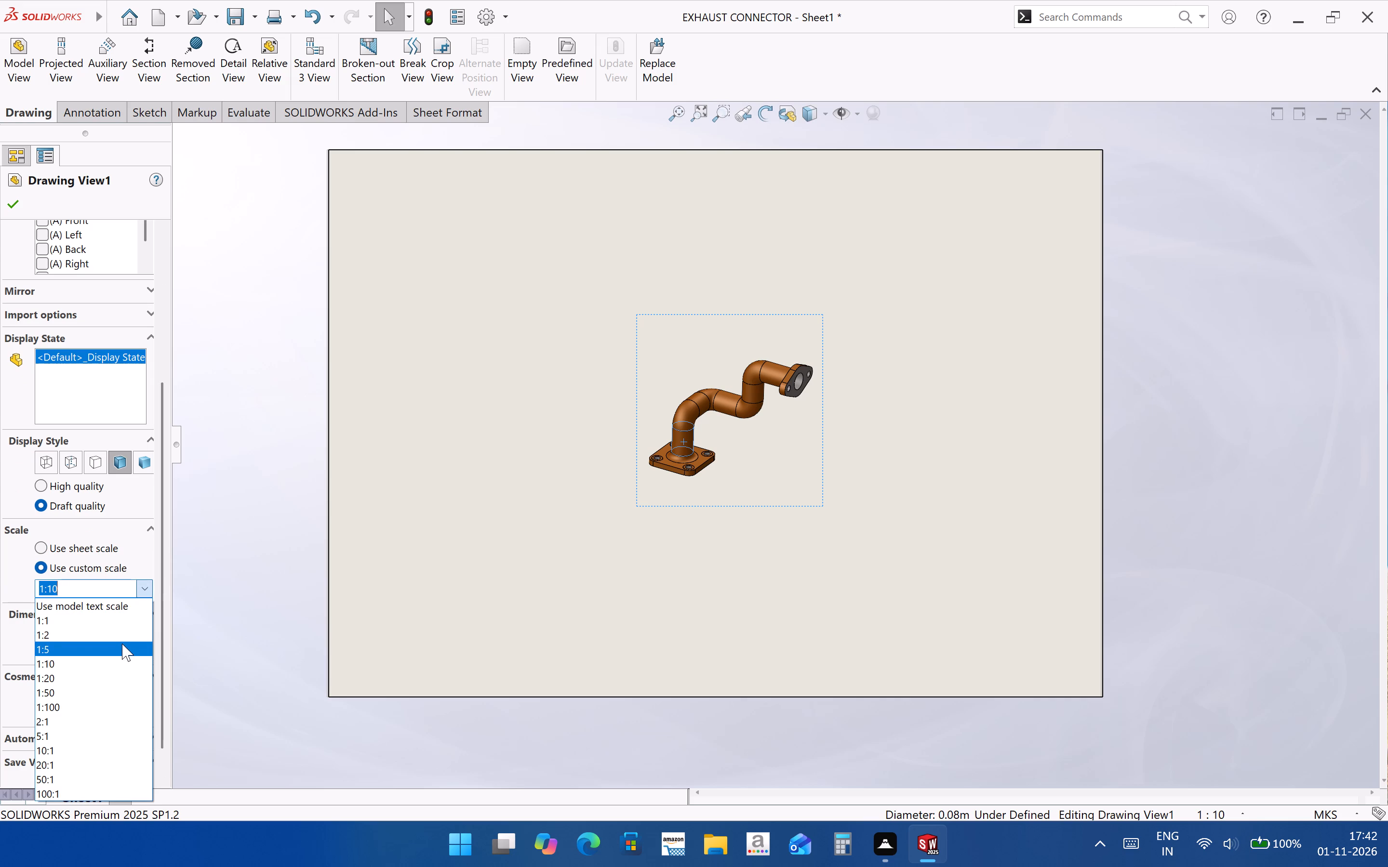
pyautogui.click(700, 619)
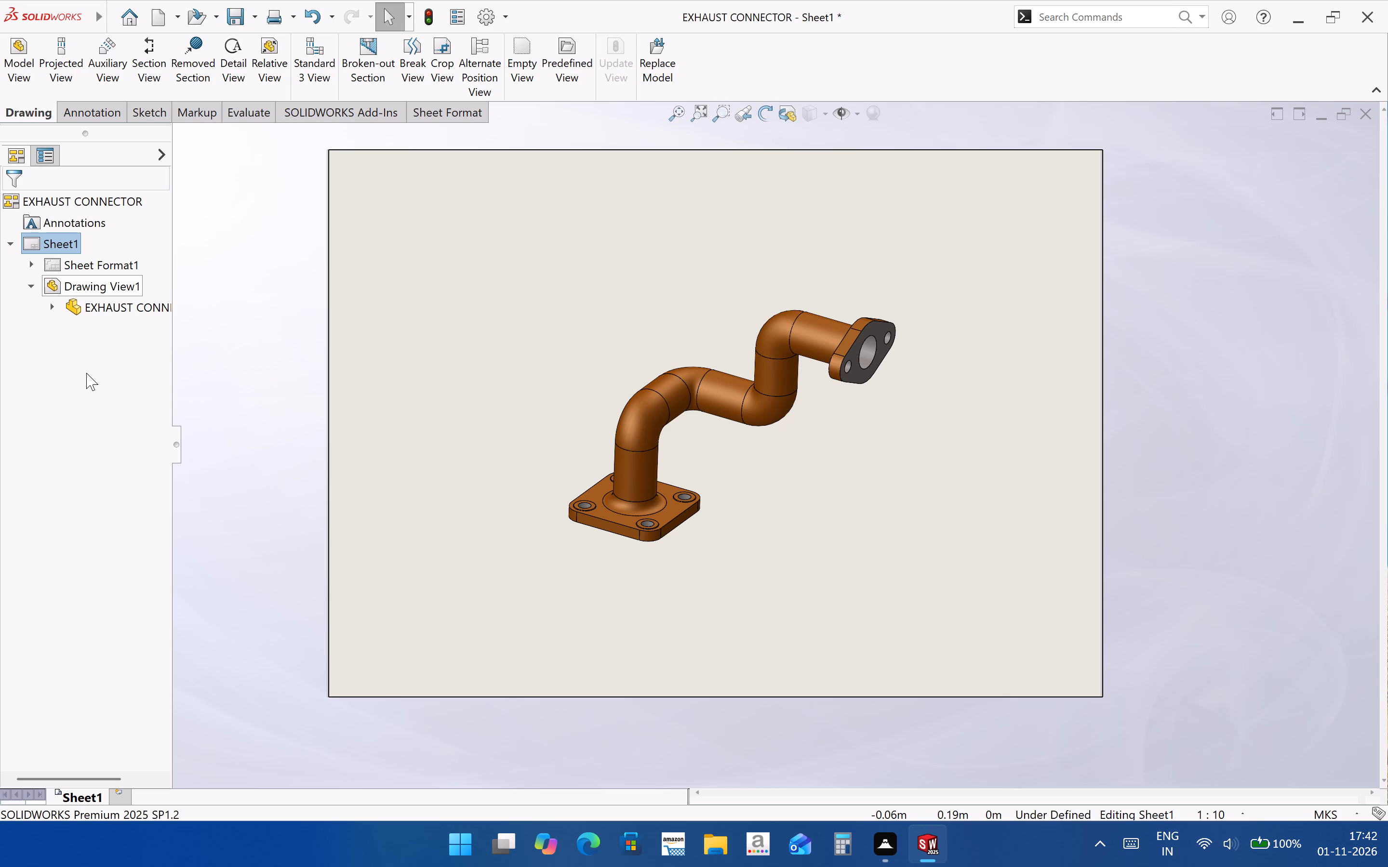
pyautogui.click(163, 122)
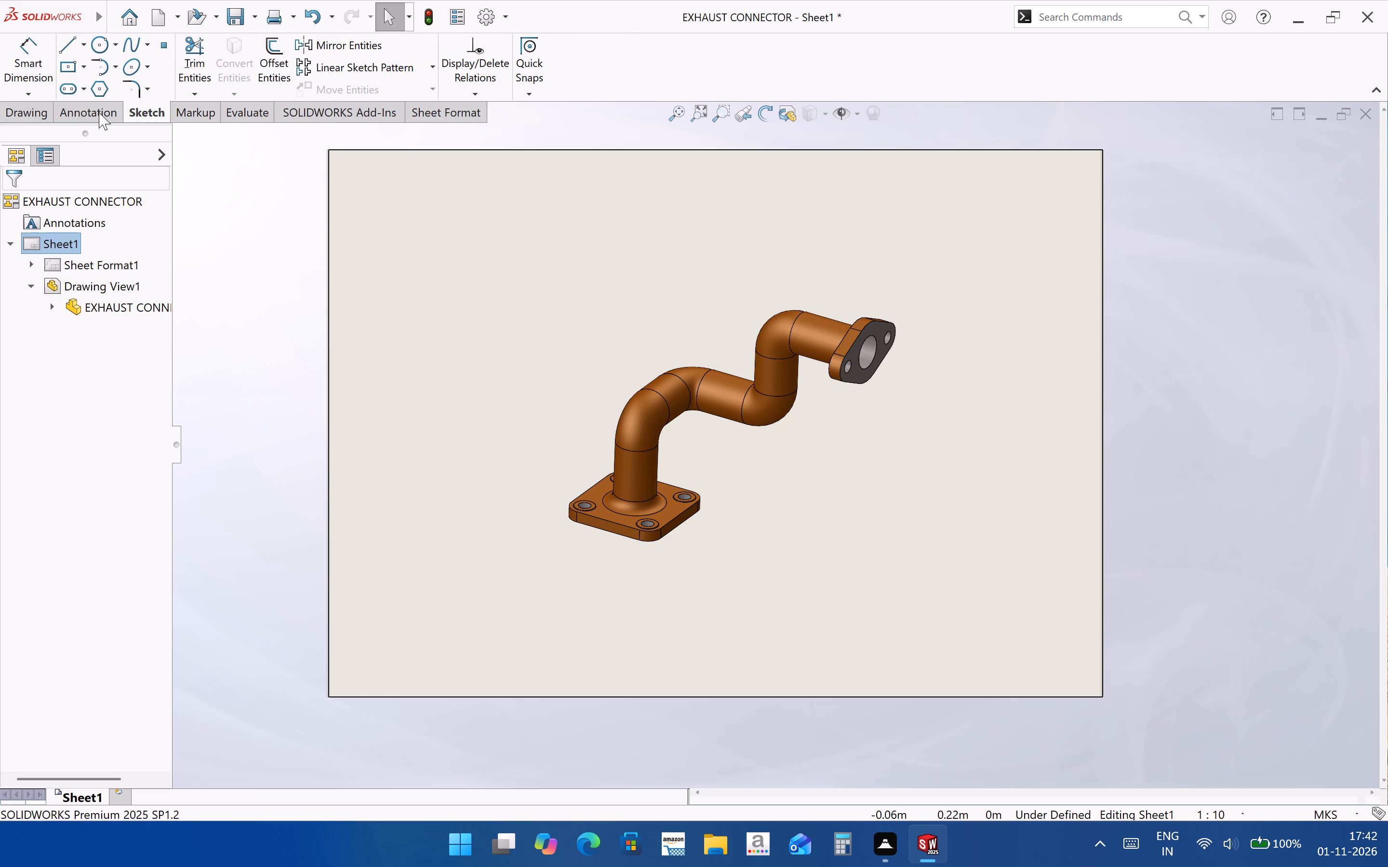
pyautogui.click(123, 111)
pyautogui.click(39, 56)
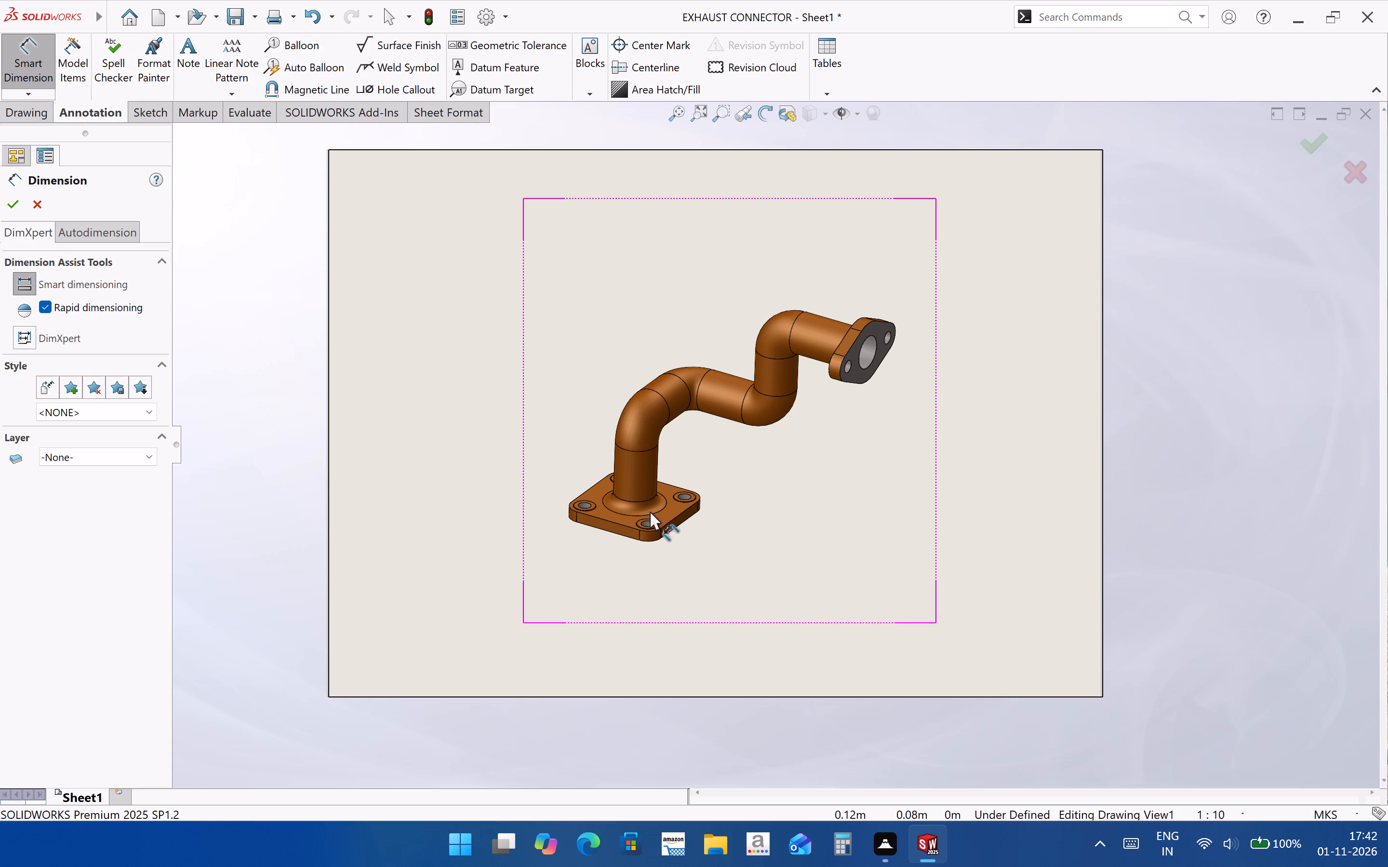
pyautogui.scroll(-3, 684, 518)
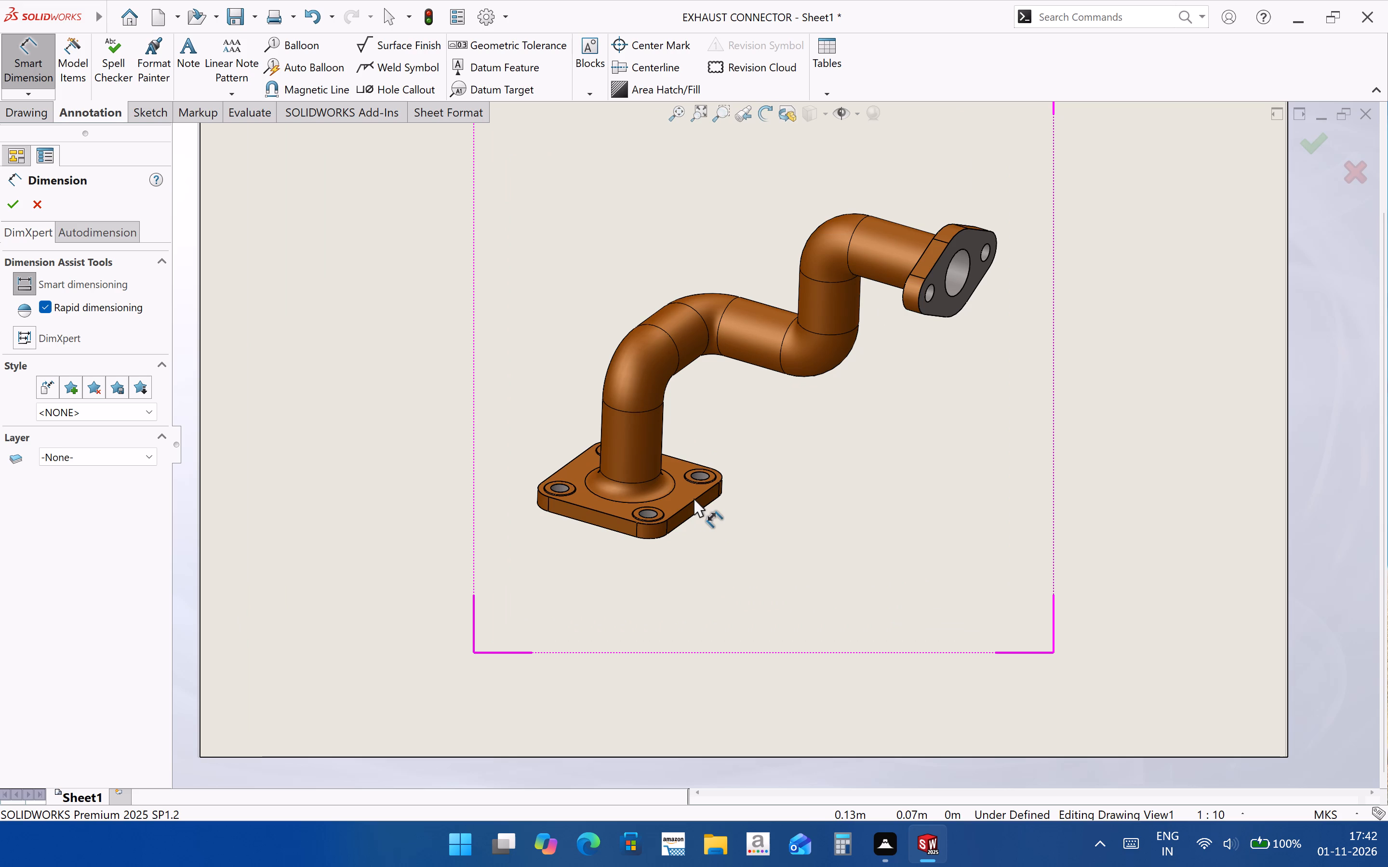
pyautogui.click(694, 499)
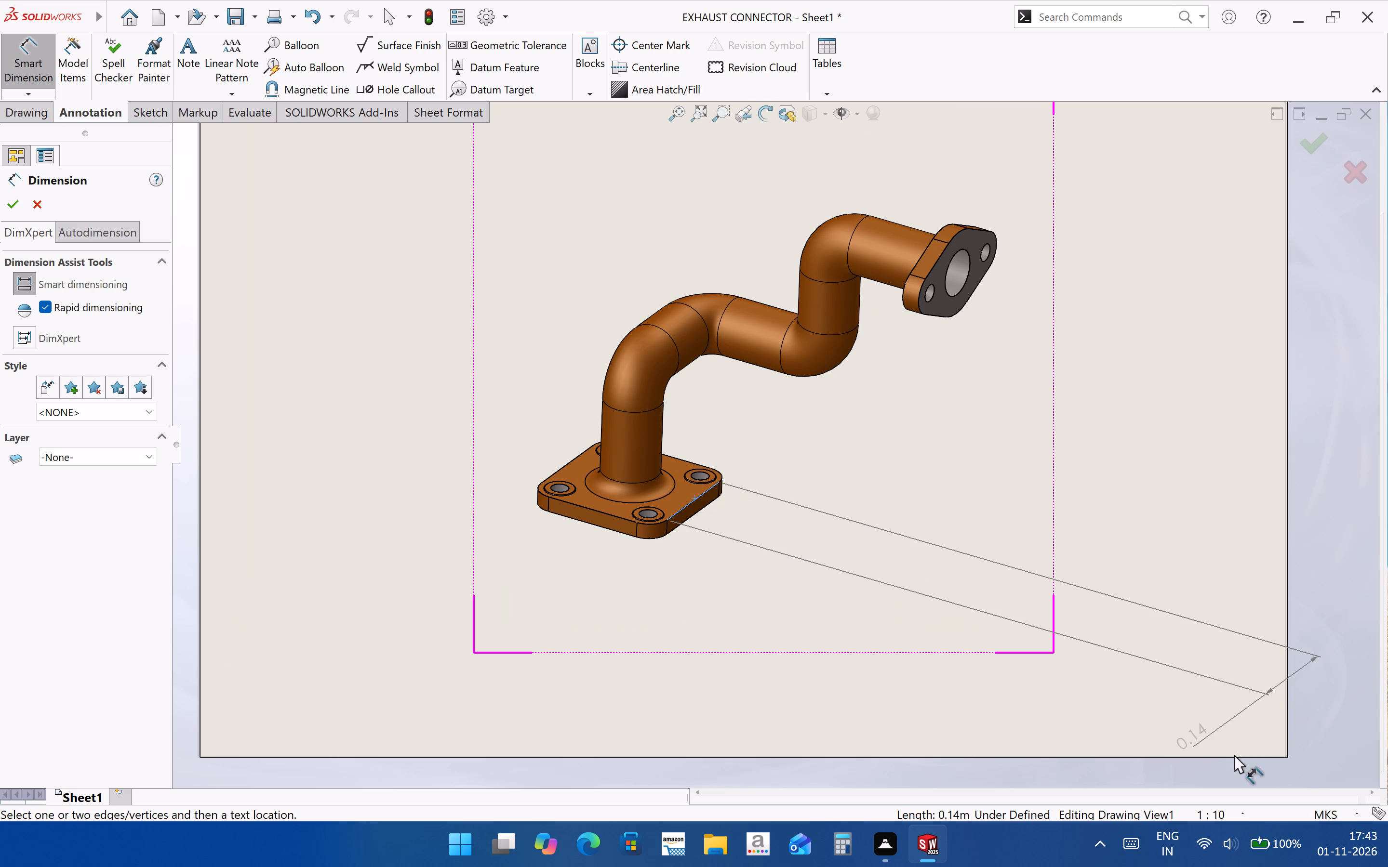
# Change the drawing's unit system to MMGS (millimeter, gram, second).
pyautogui.click(1325, 803)
pyautogui.click(1333, 811)
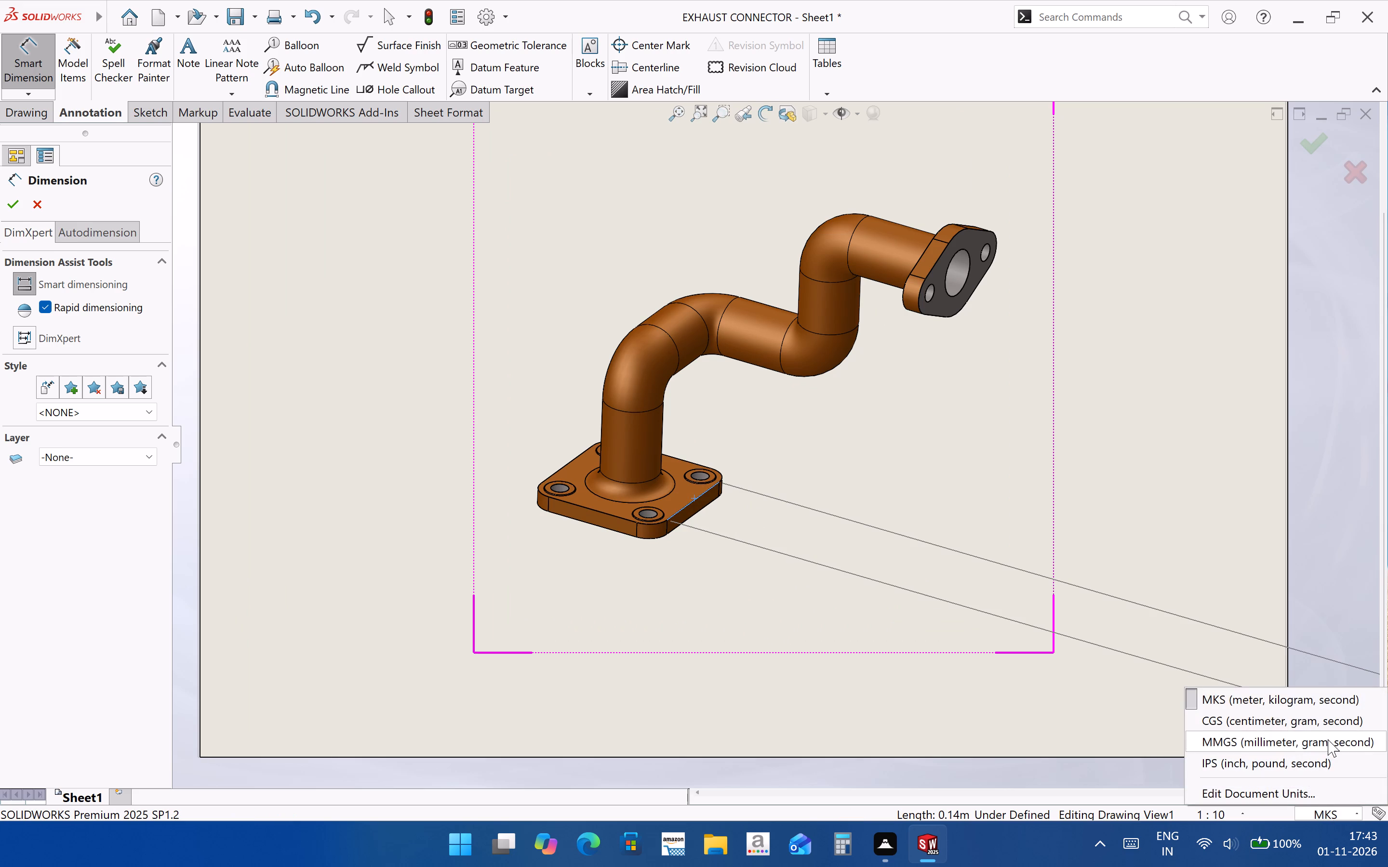
pyautogui.click(1328, 739)
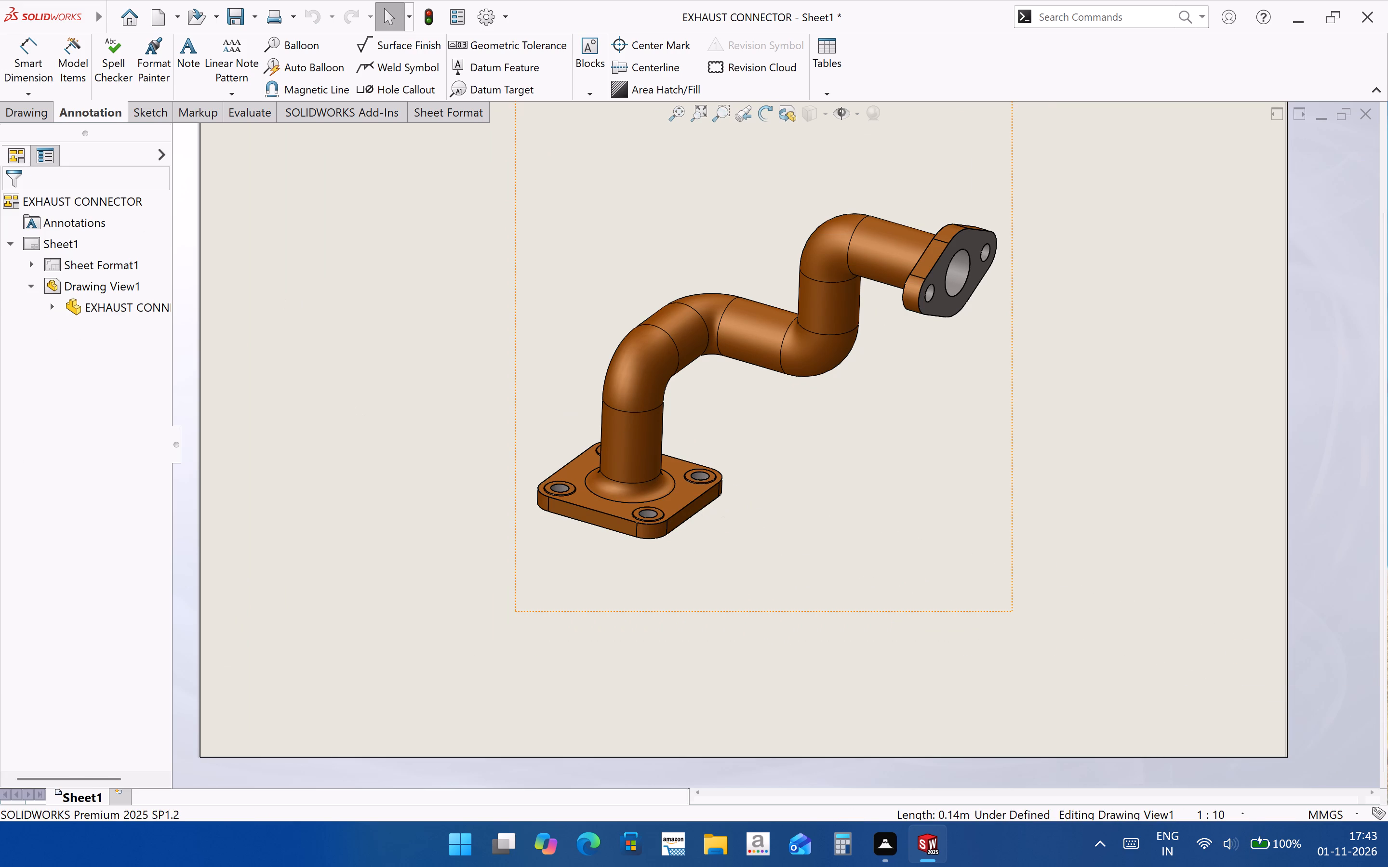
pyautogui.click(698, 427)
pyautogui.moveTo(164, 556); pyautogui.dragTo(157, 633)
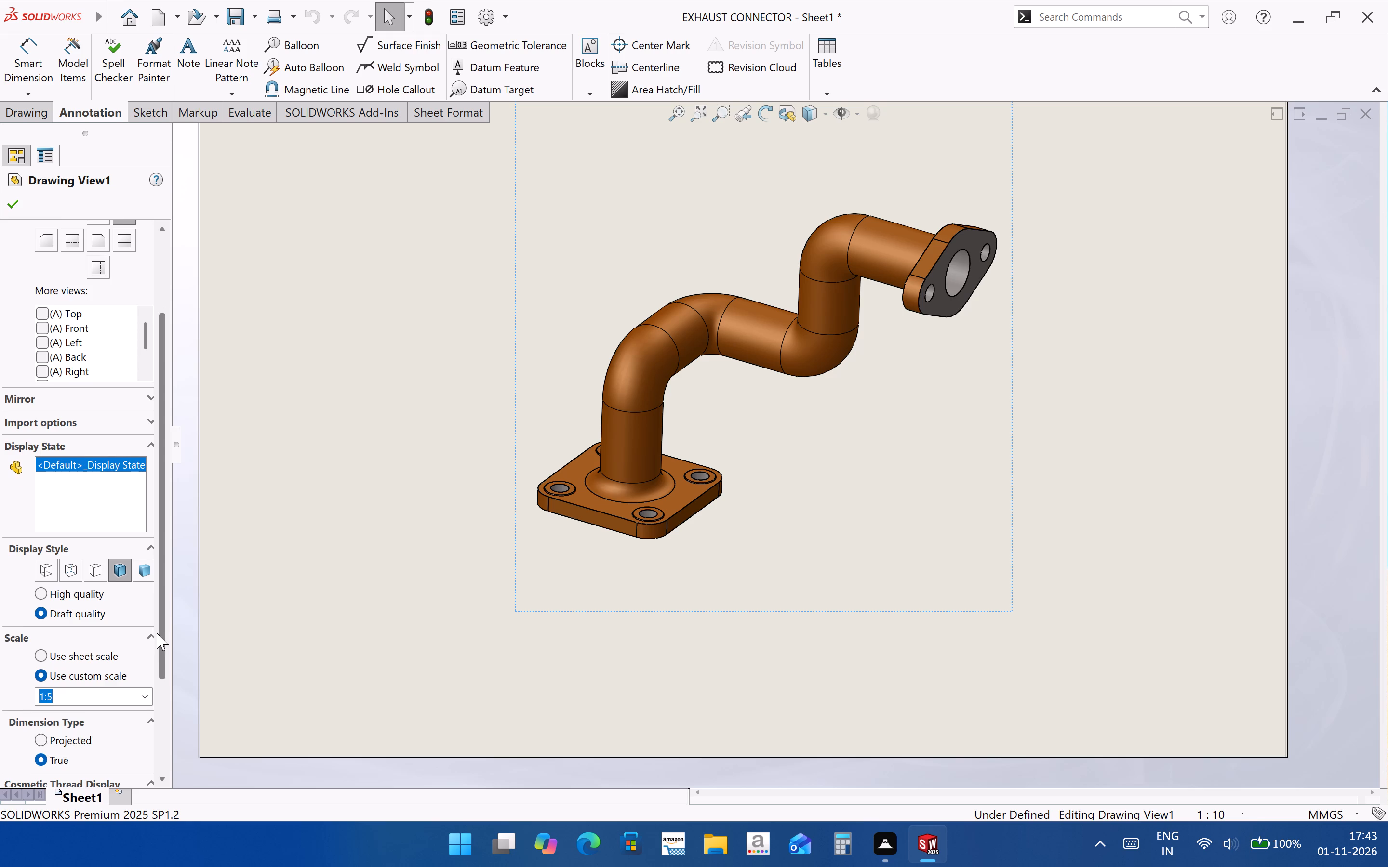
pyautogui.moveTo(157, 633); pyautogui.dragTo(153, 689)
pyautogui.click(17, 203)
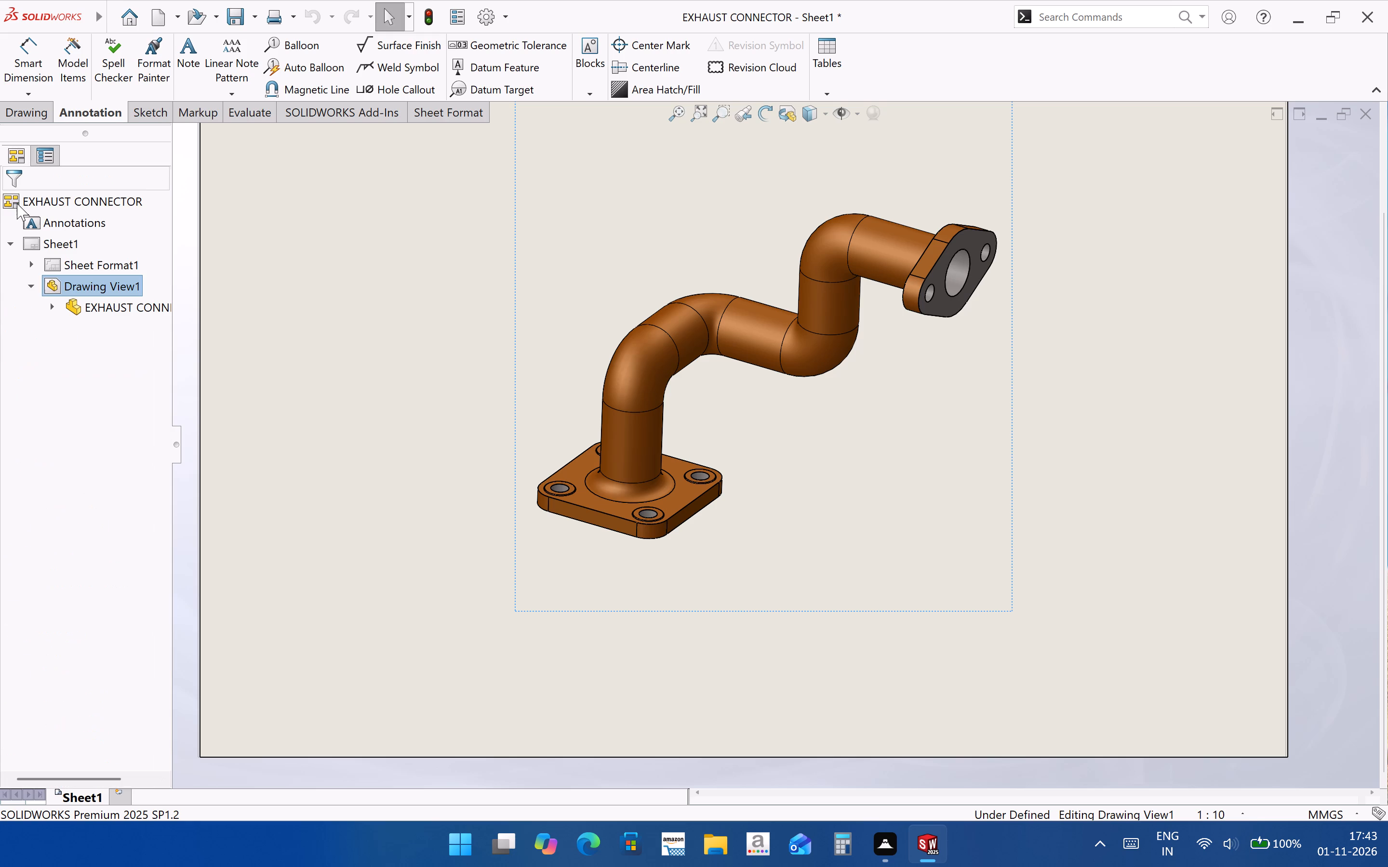
# Dimension the square base between two opposite edges, with a square symbol before the value, and place the dimension close beside the base.
pyautogui.click(35, 79)
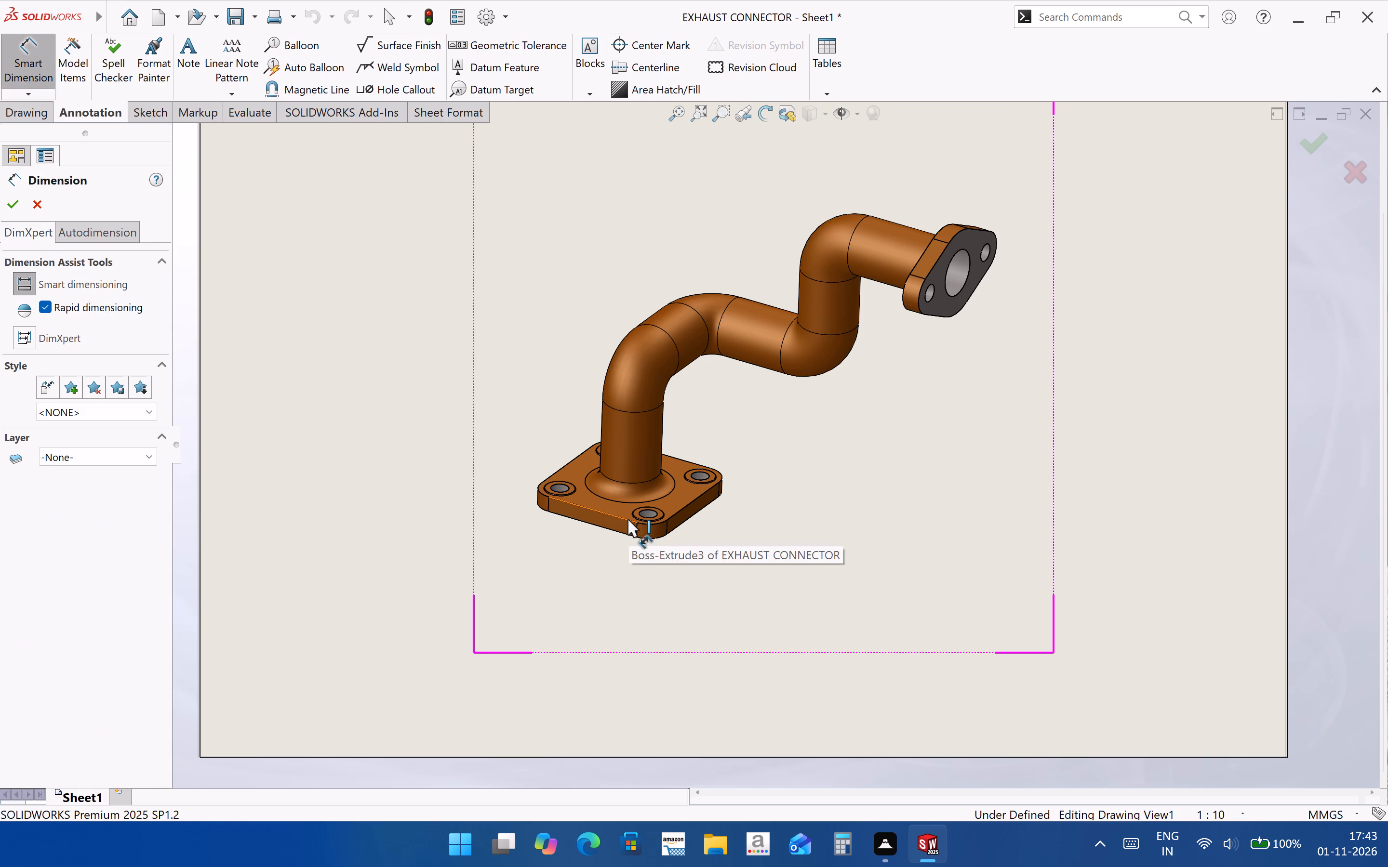
pyautogui.click(627, 519)
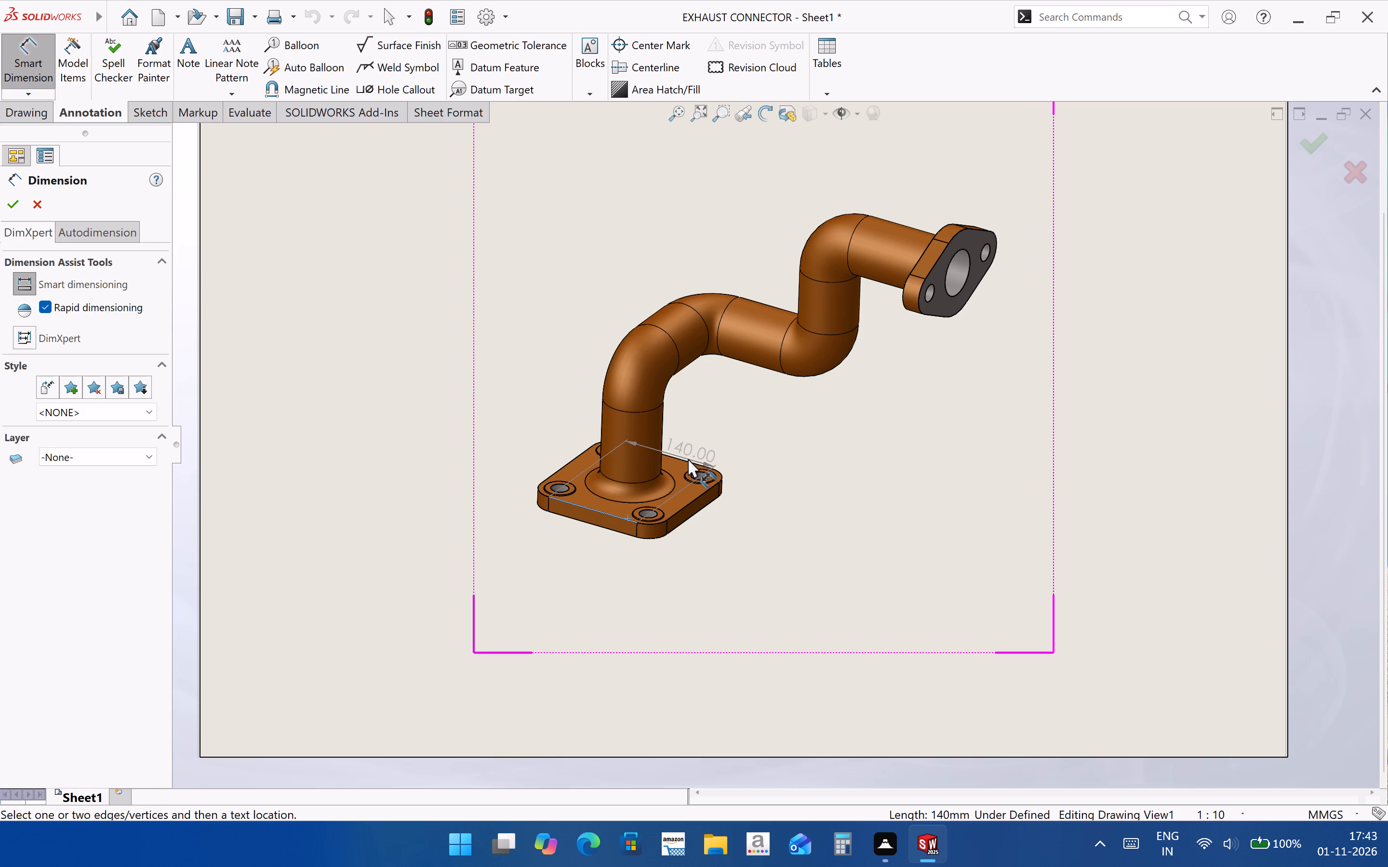
pyautogui.keyDown('shift'); pyautogui.click(685, 460); pyautogui.keyUp('shift')
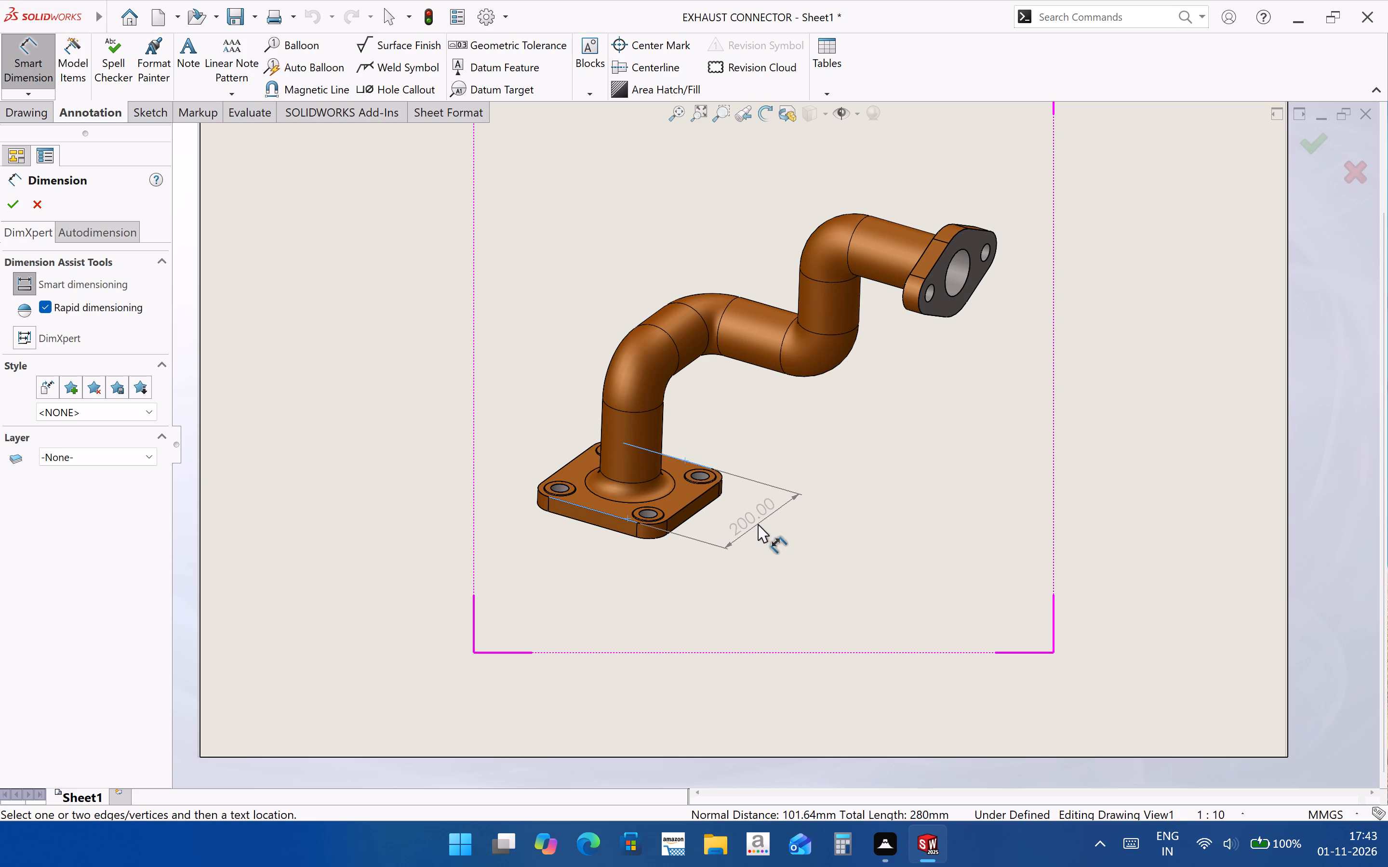
pyautogui.click(758, 524)
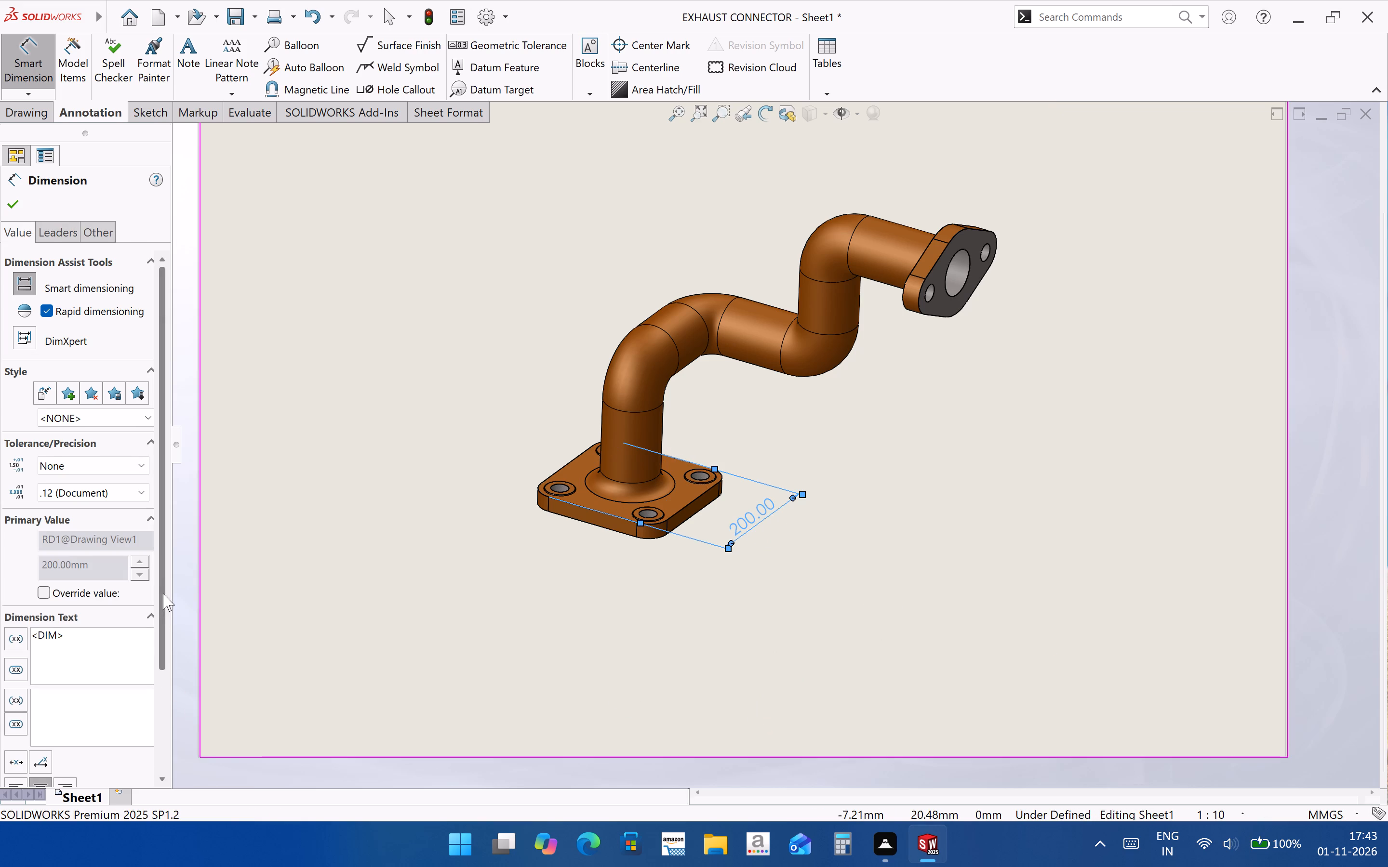
pyautogui.moveTo(165, 587); pyautogui.dragTo(153, 678)
pyautogui.click(13, 725)
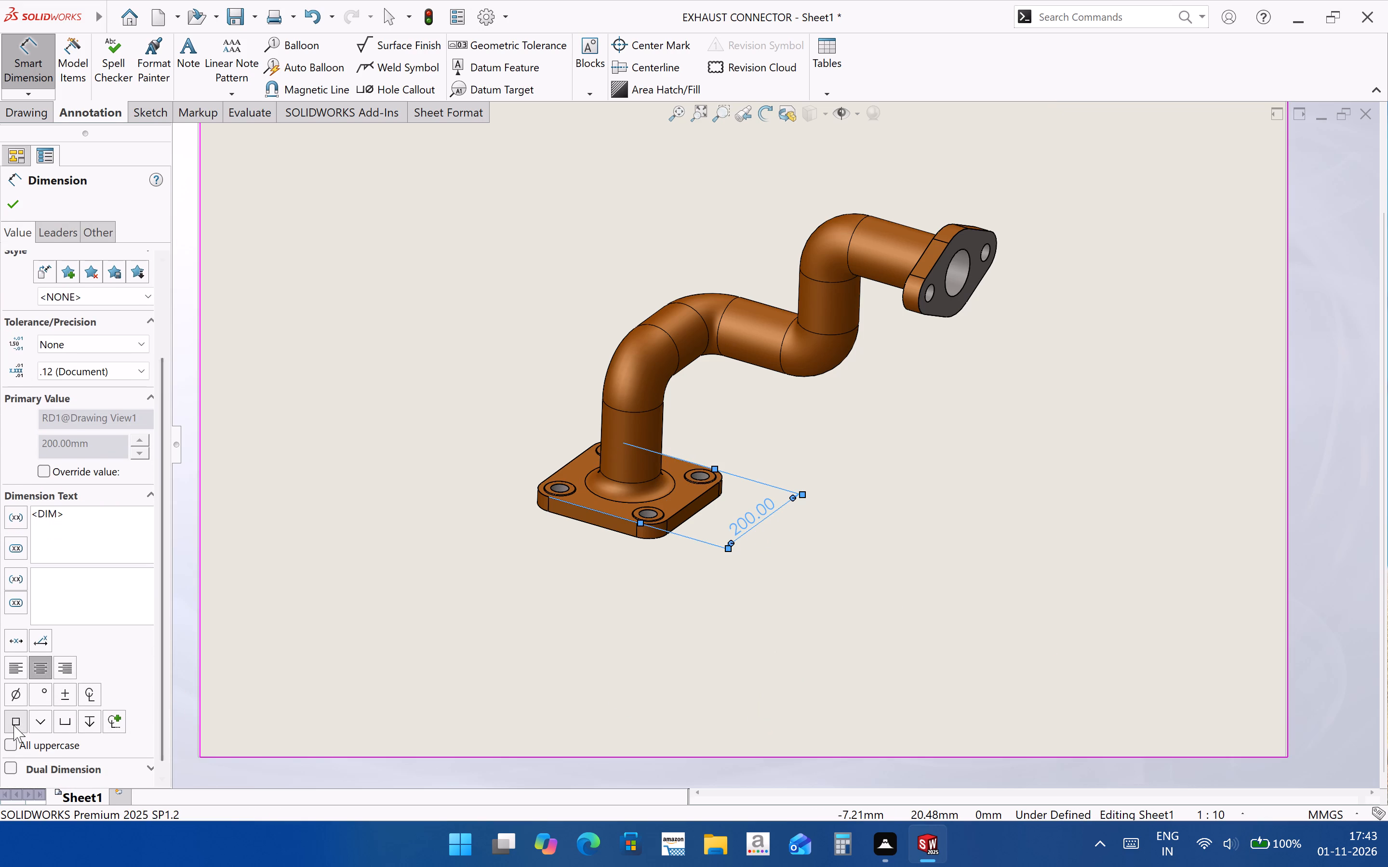
pyautogui.click(0, 203)
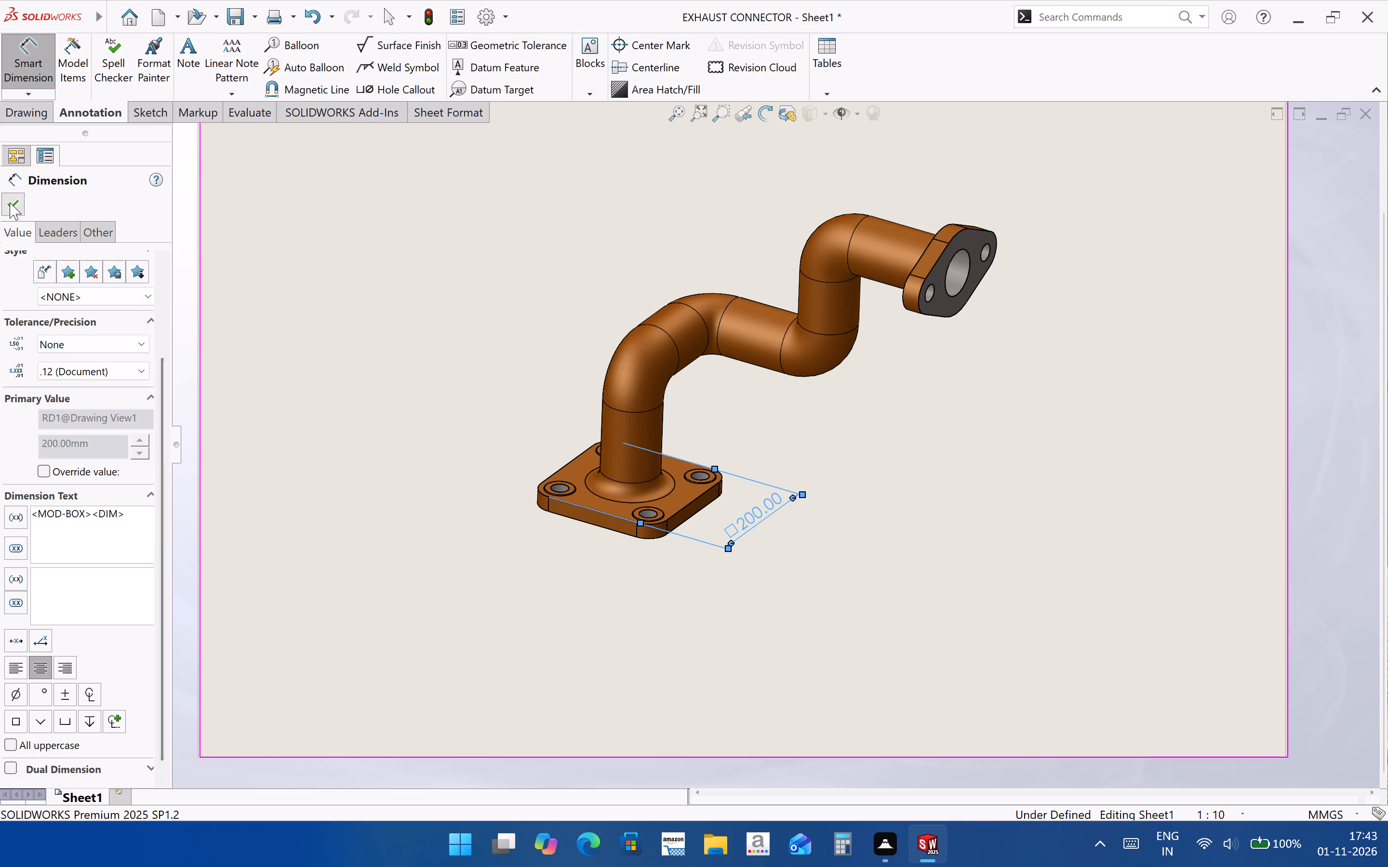
pyautogui.click(10, 202)
pyautogui.moveTo(774, 505); pyautogui.dragTo(761, 501)
pyautogui.click(973, 631)
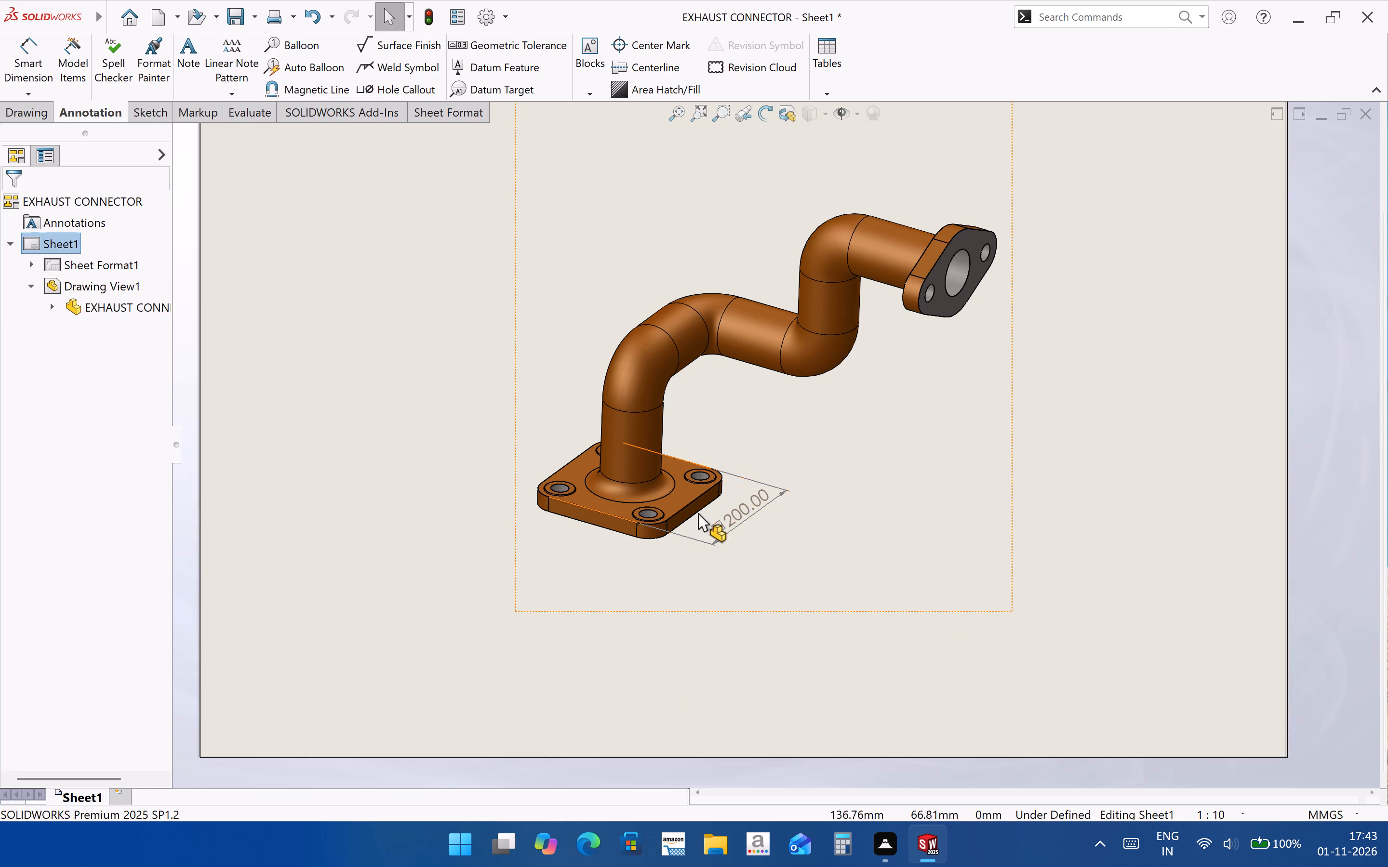
# Dimension the base's front corner radius below the base and add the suffix x4 to its text.
pyautogui.scroll(-1, 682, 515)
pyautogui.click(29, 52)
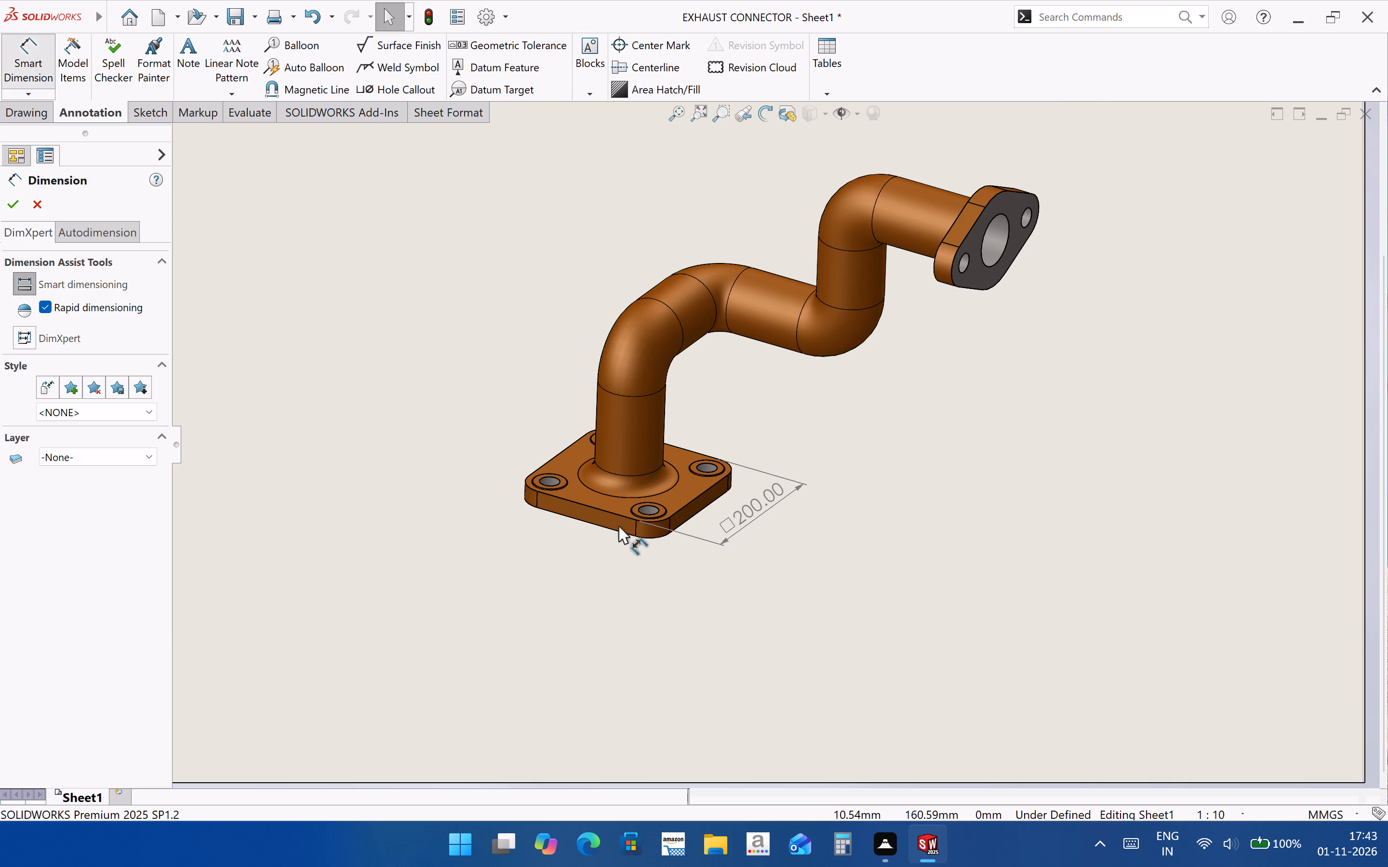
pyautogui.click(661, 521)
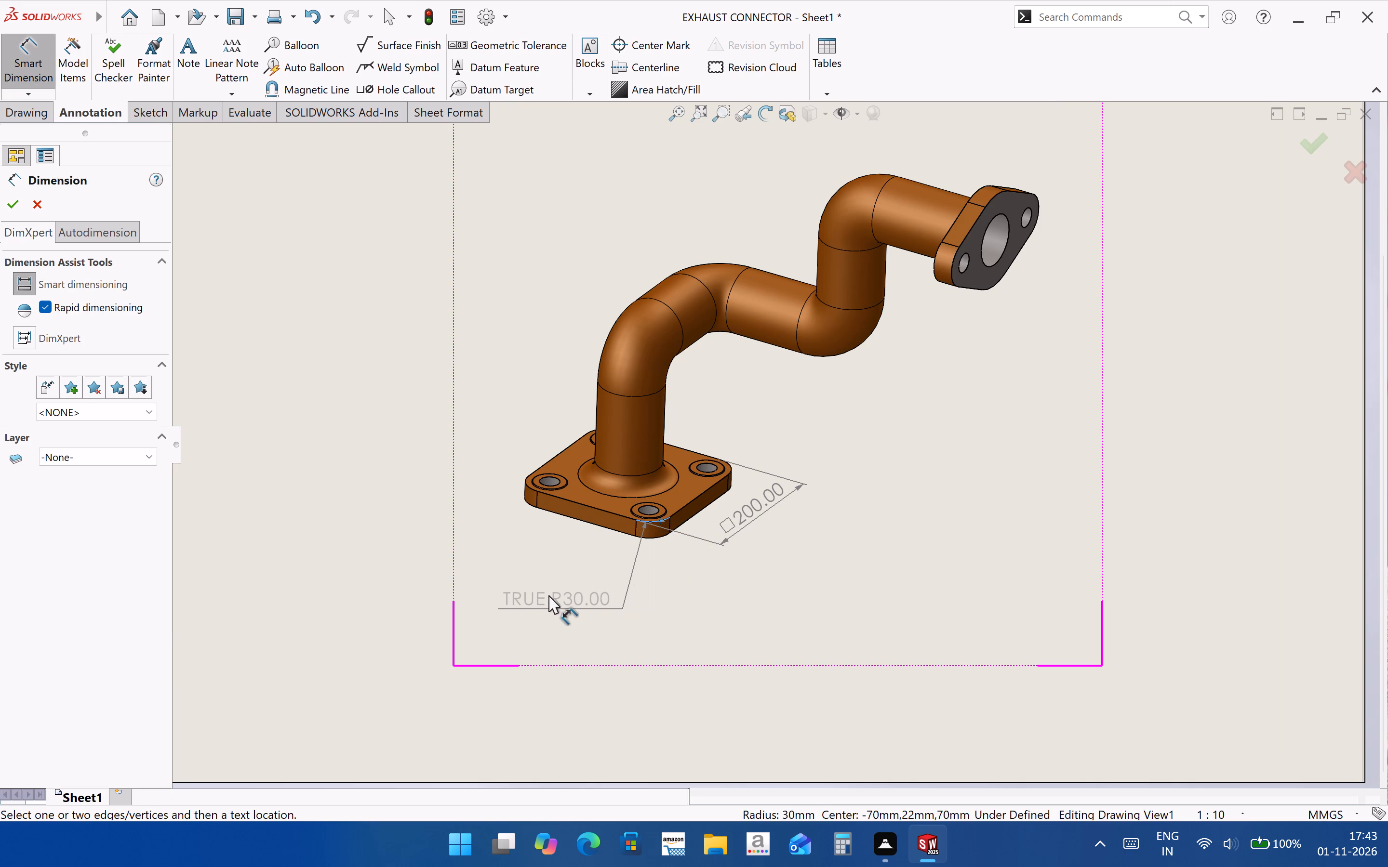
pyautogui.click(548, 595)
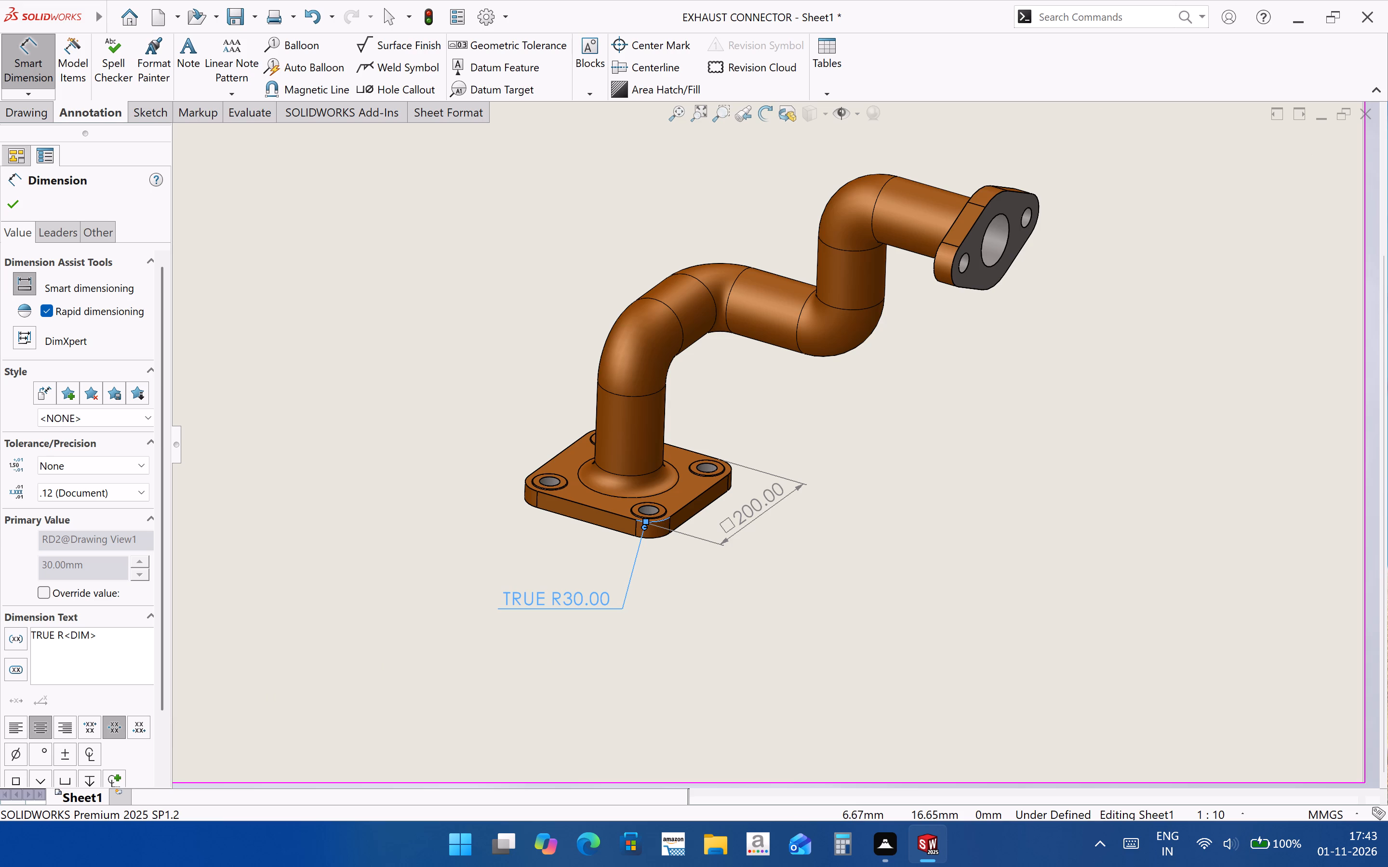
pyautogui.click(97, 638)
pyautogui.press('x')
pyautogui.press('4')
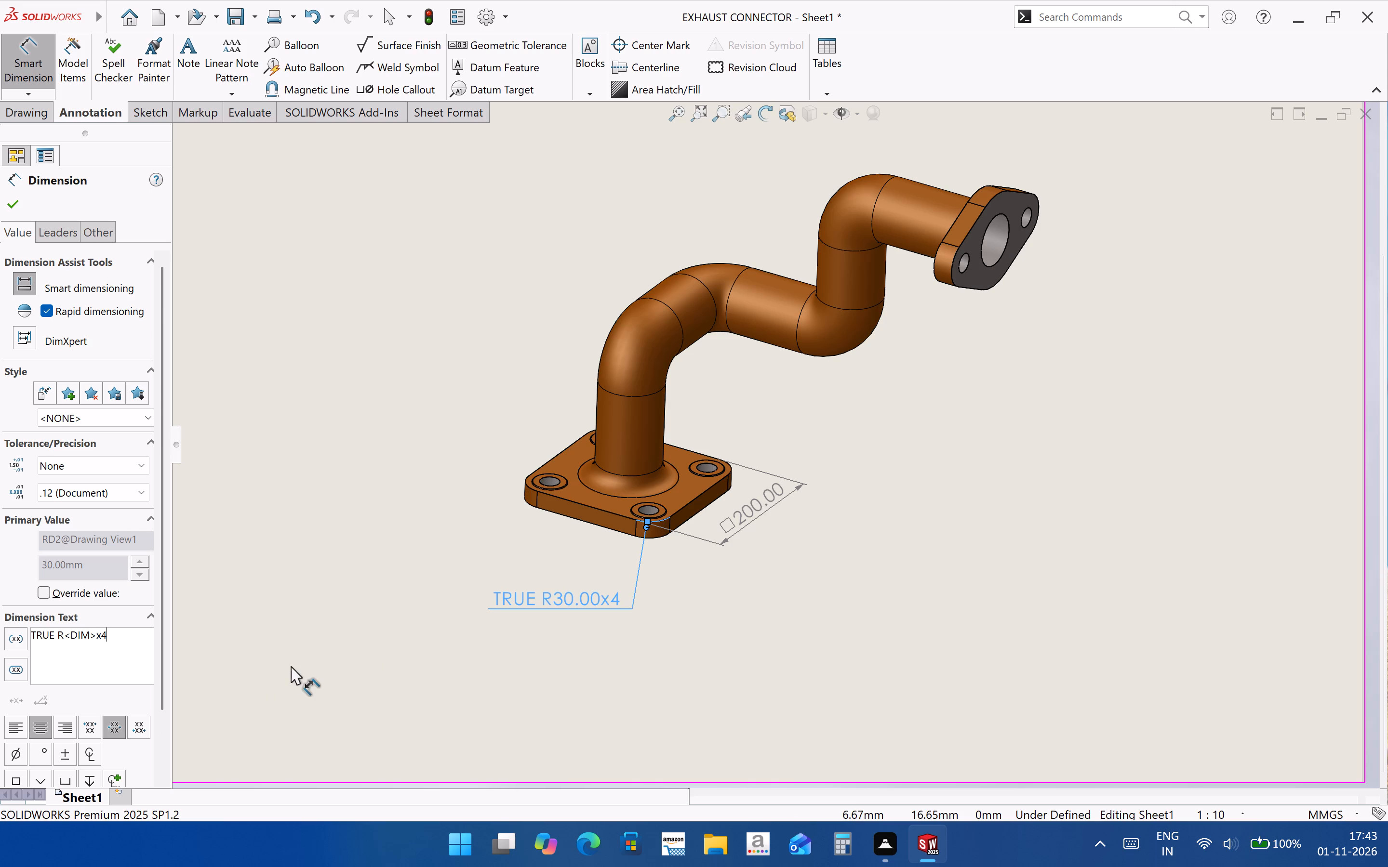
pyautogui.click(15, 203)
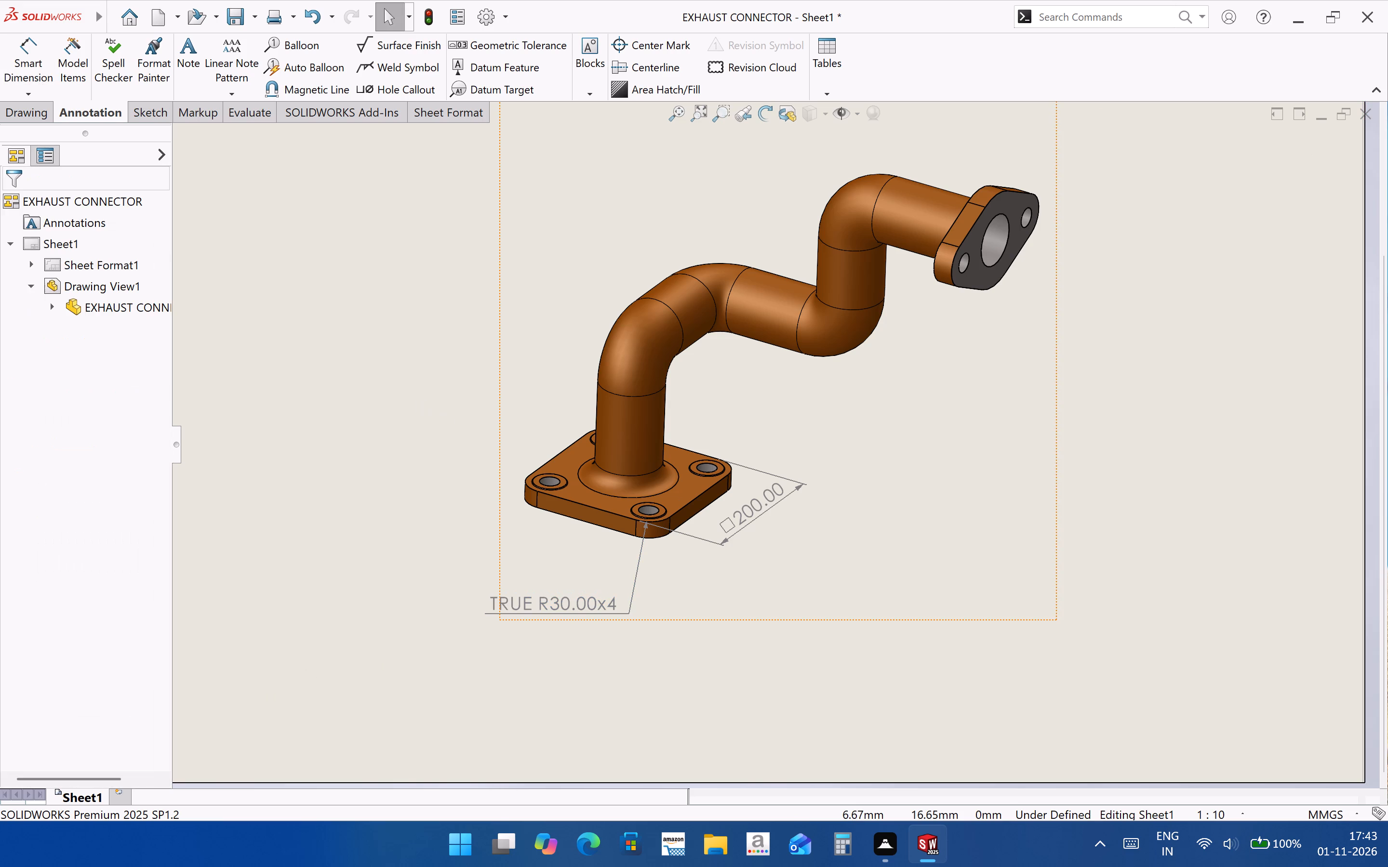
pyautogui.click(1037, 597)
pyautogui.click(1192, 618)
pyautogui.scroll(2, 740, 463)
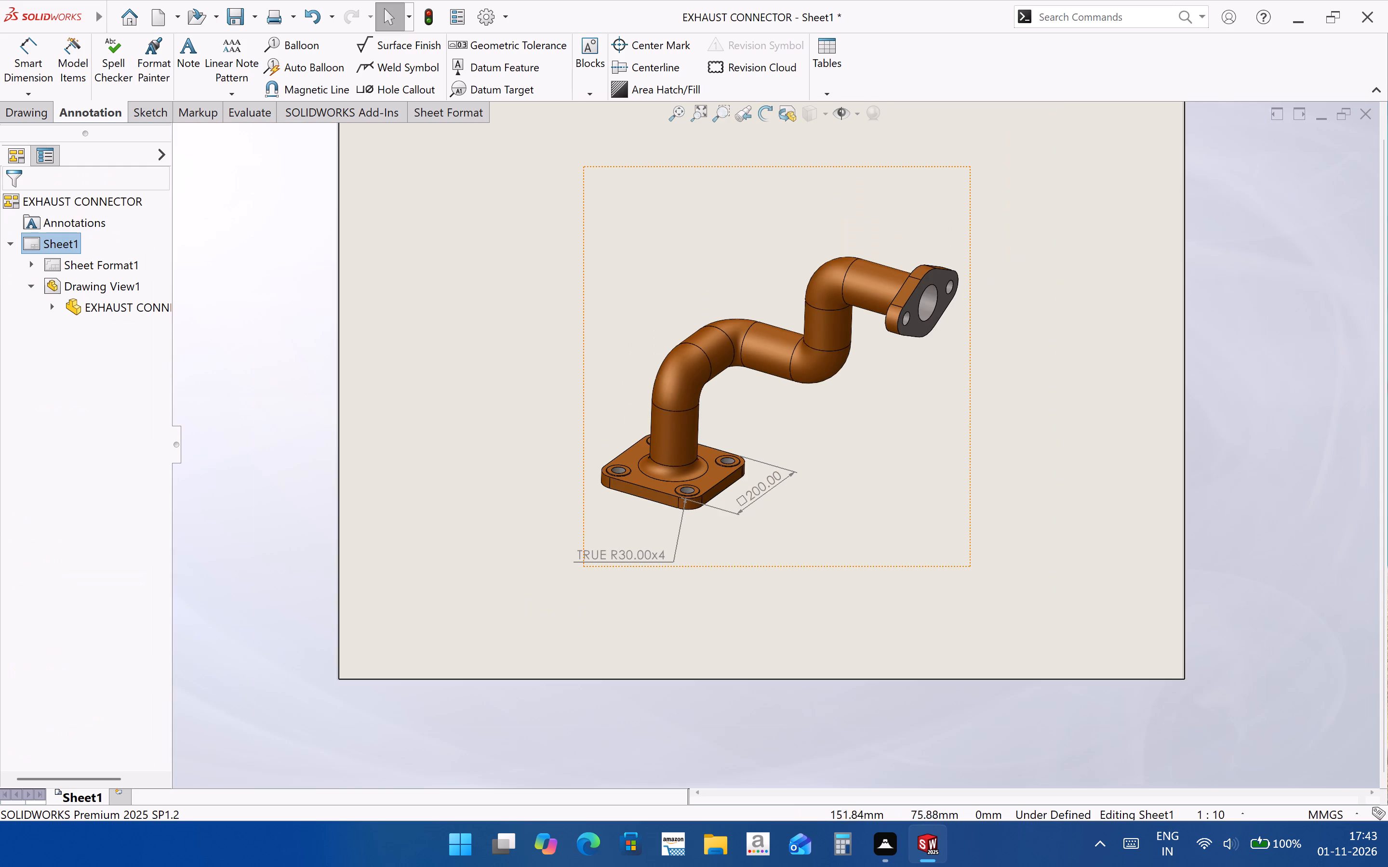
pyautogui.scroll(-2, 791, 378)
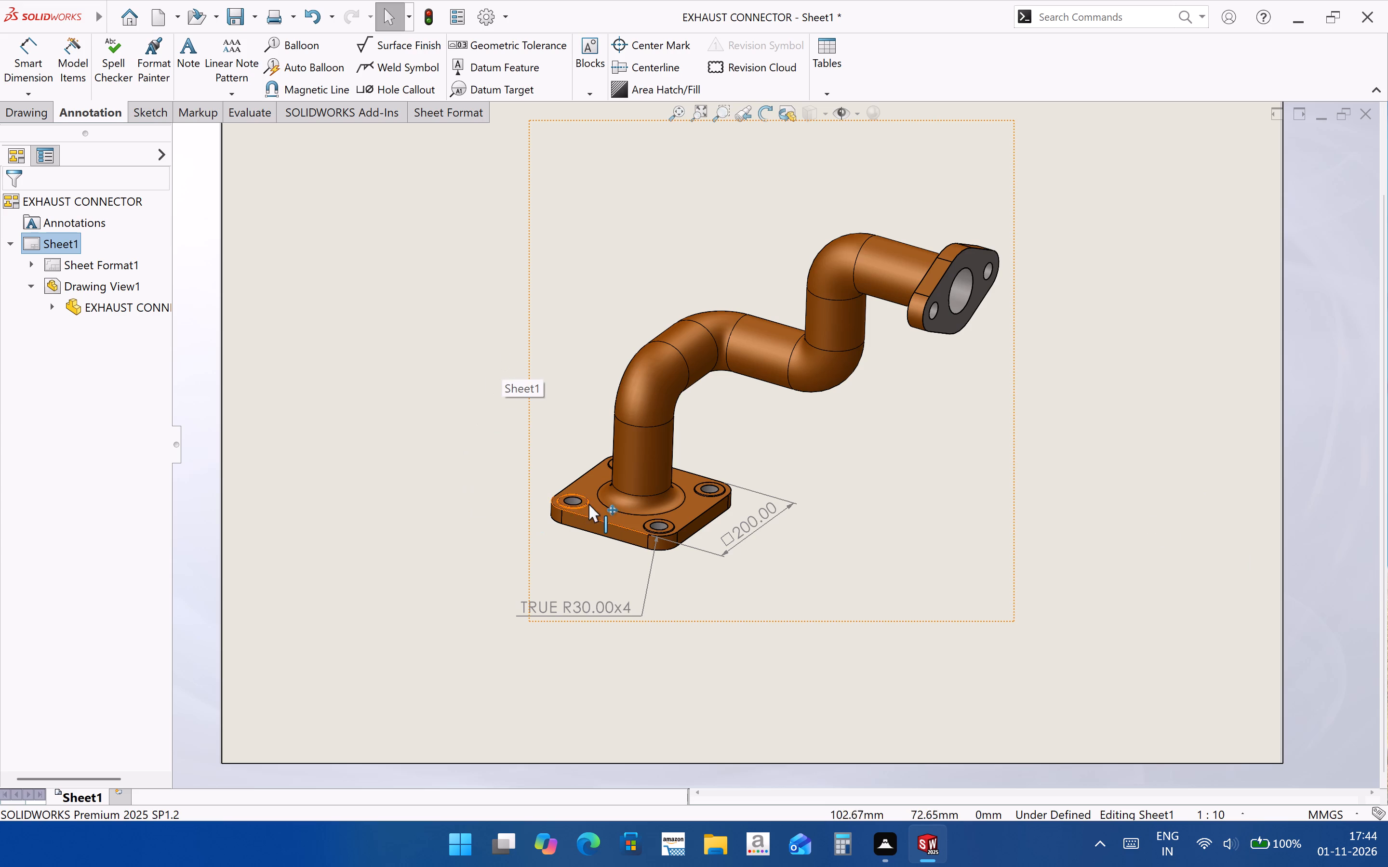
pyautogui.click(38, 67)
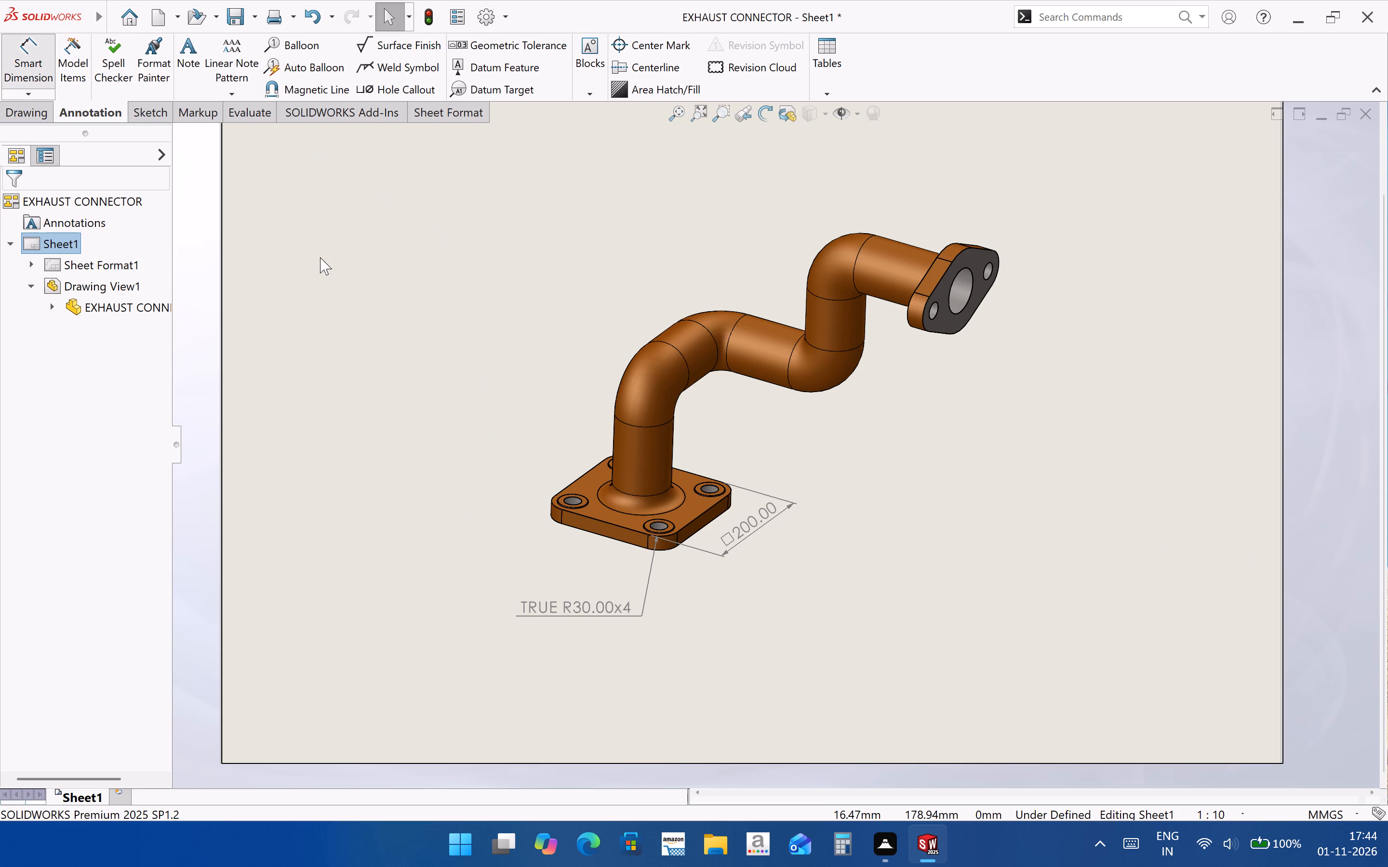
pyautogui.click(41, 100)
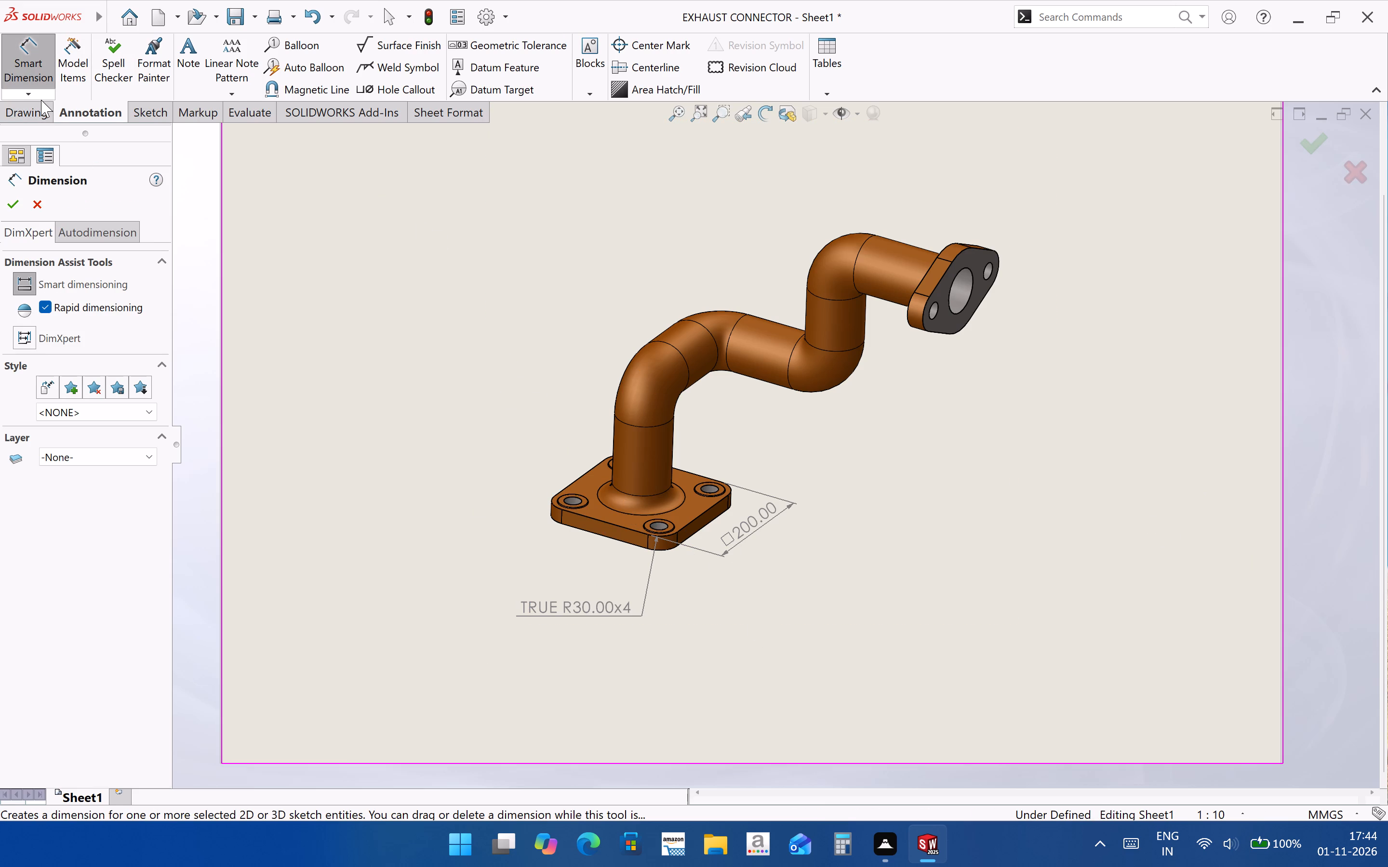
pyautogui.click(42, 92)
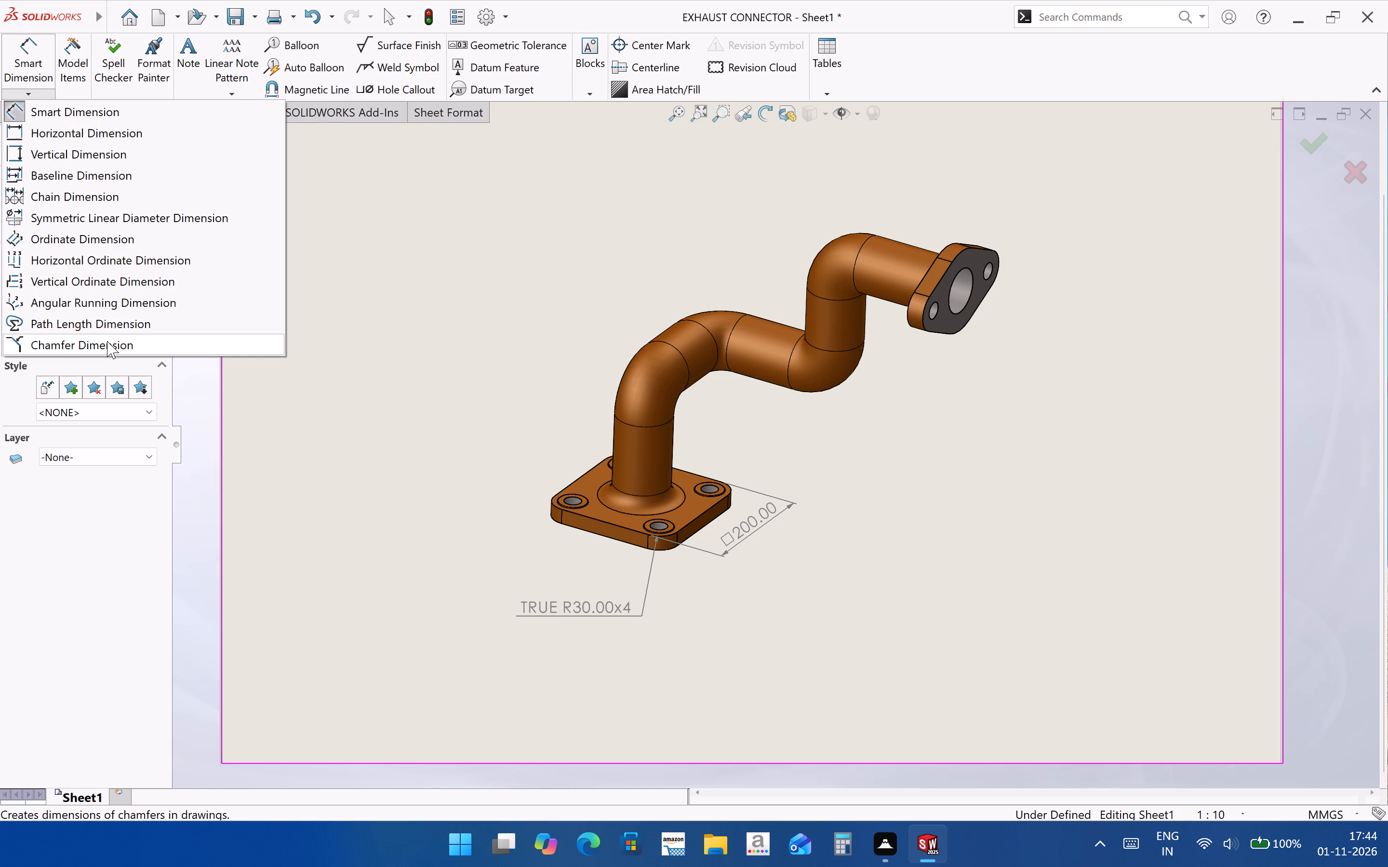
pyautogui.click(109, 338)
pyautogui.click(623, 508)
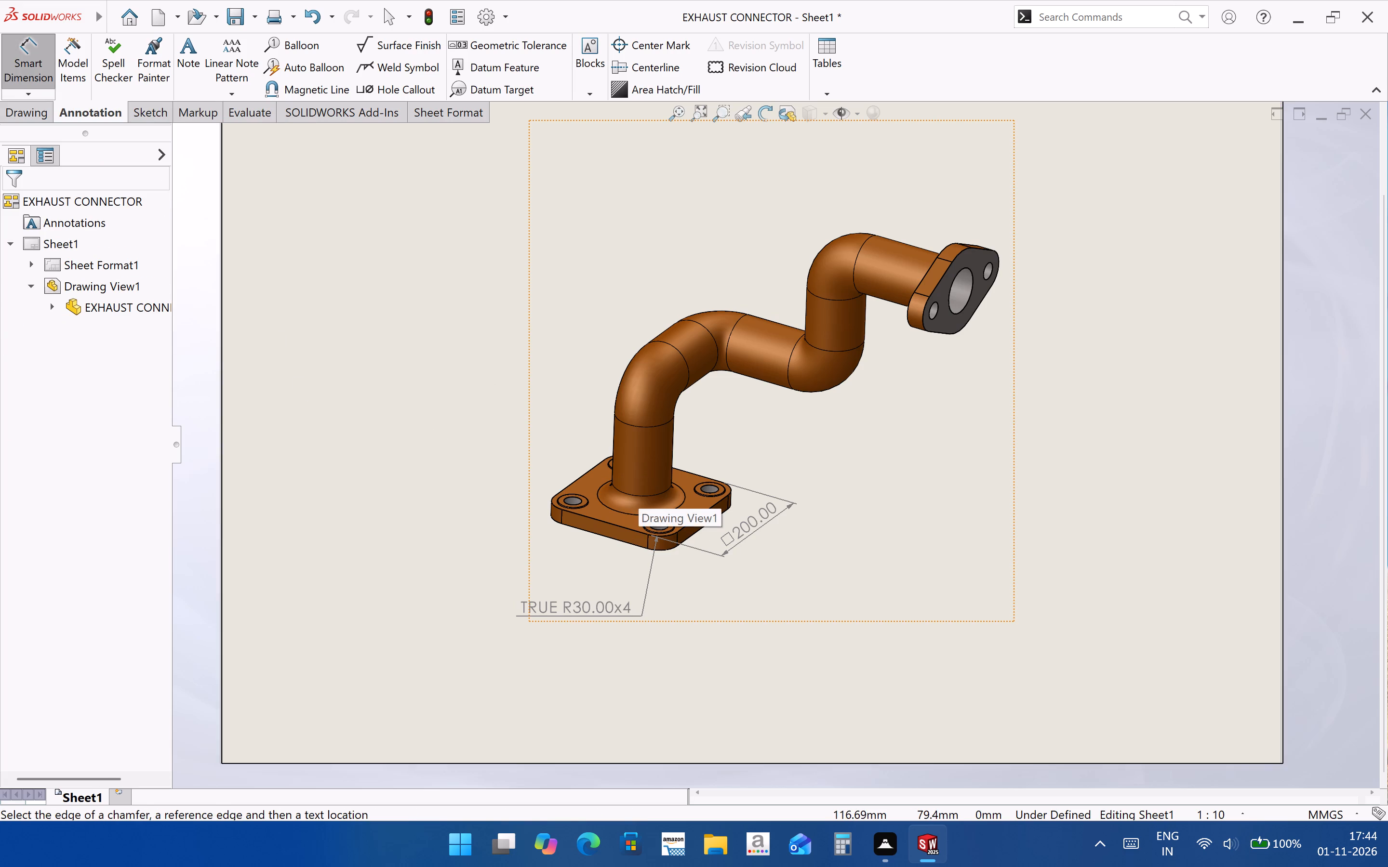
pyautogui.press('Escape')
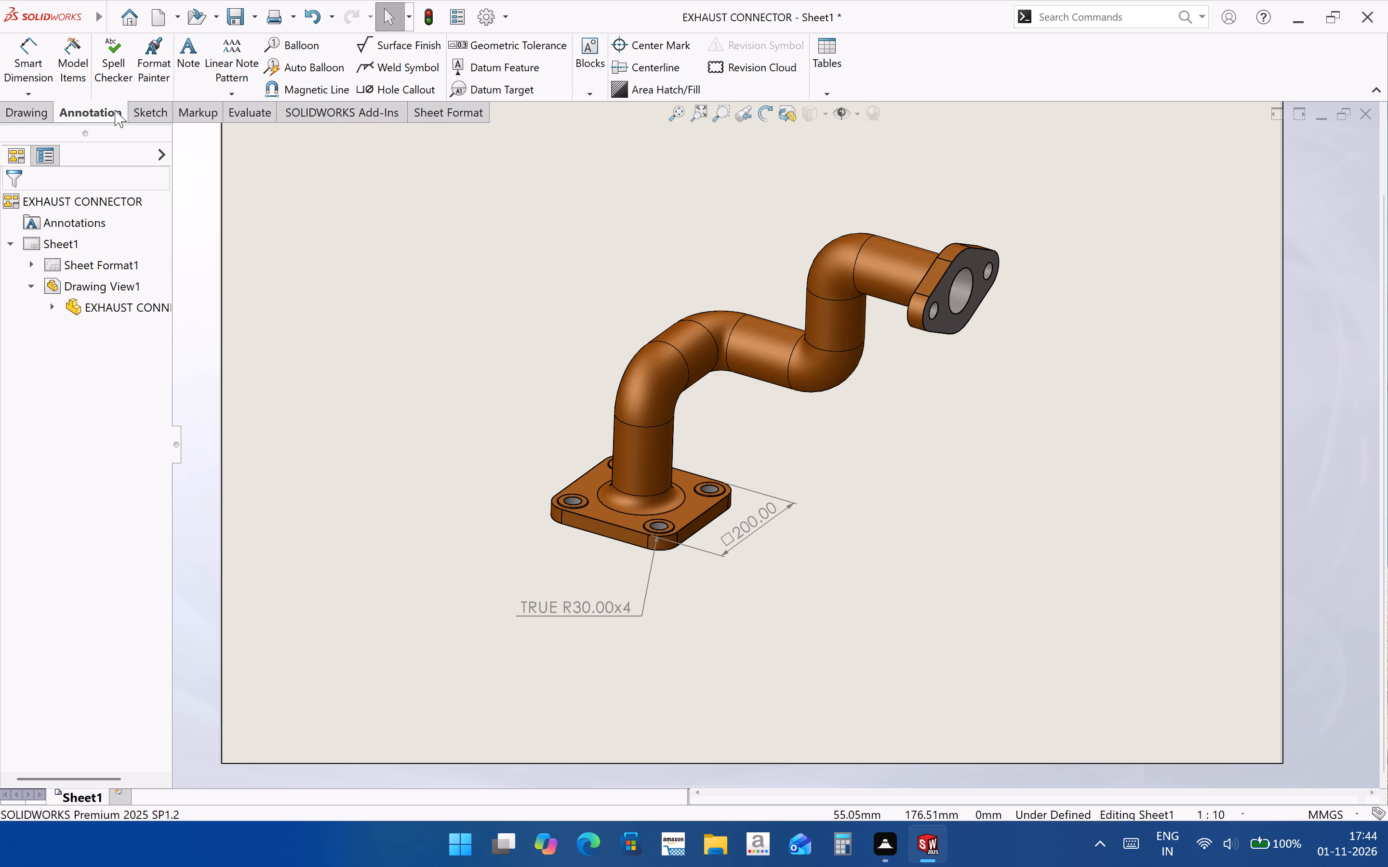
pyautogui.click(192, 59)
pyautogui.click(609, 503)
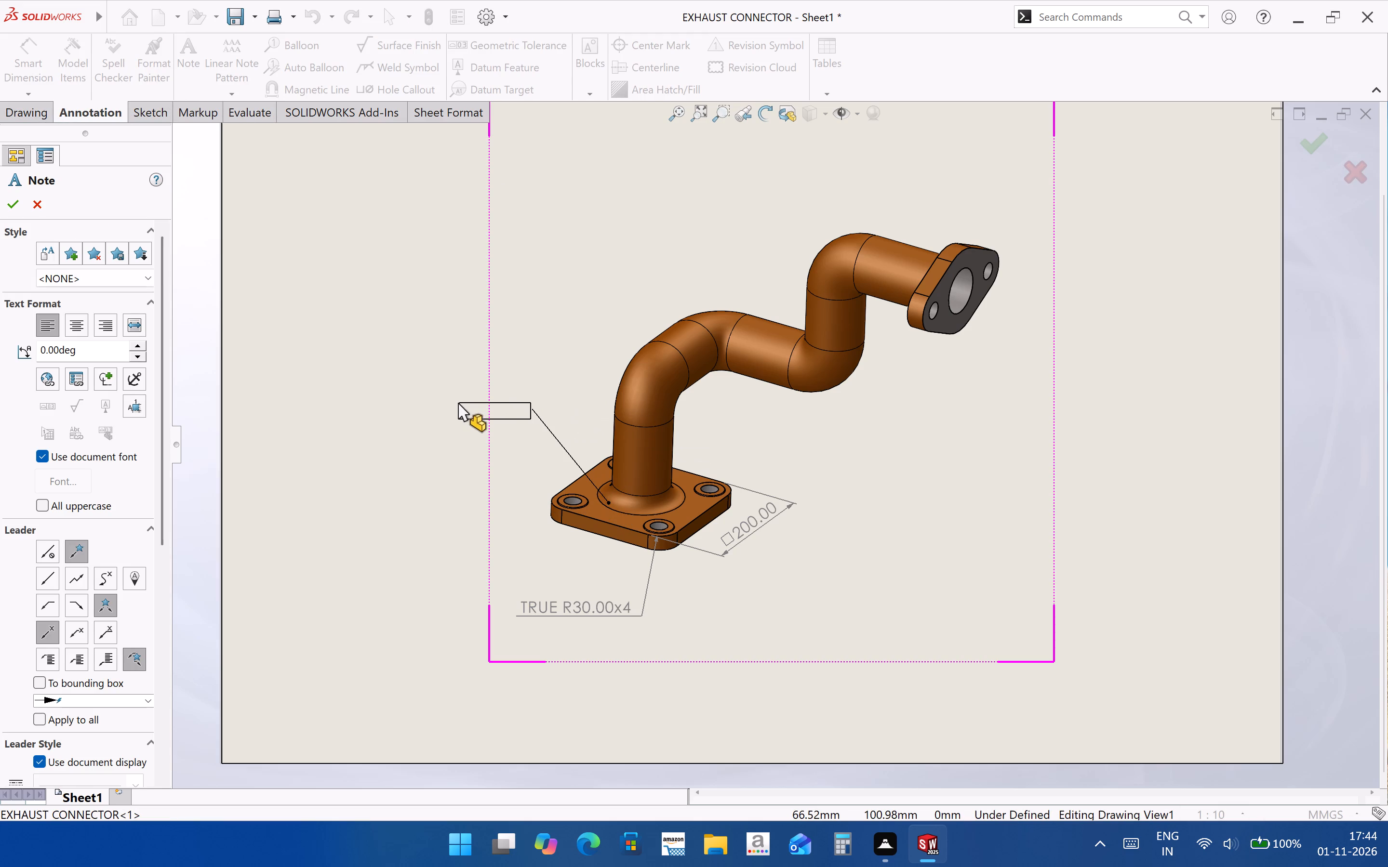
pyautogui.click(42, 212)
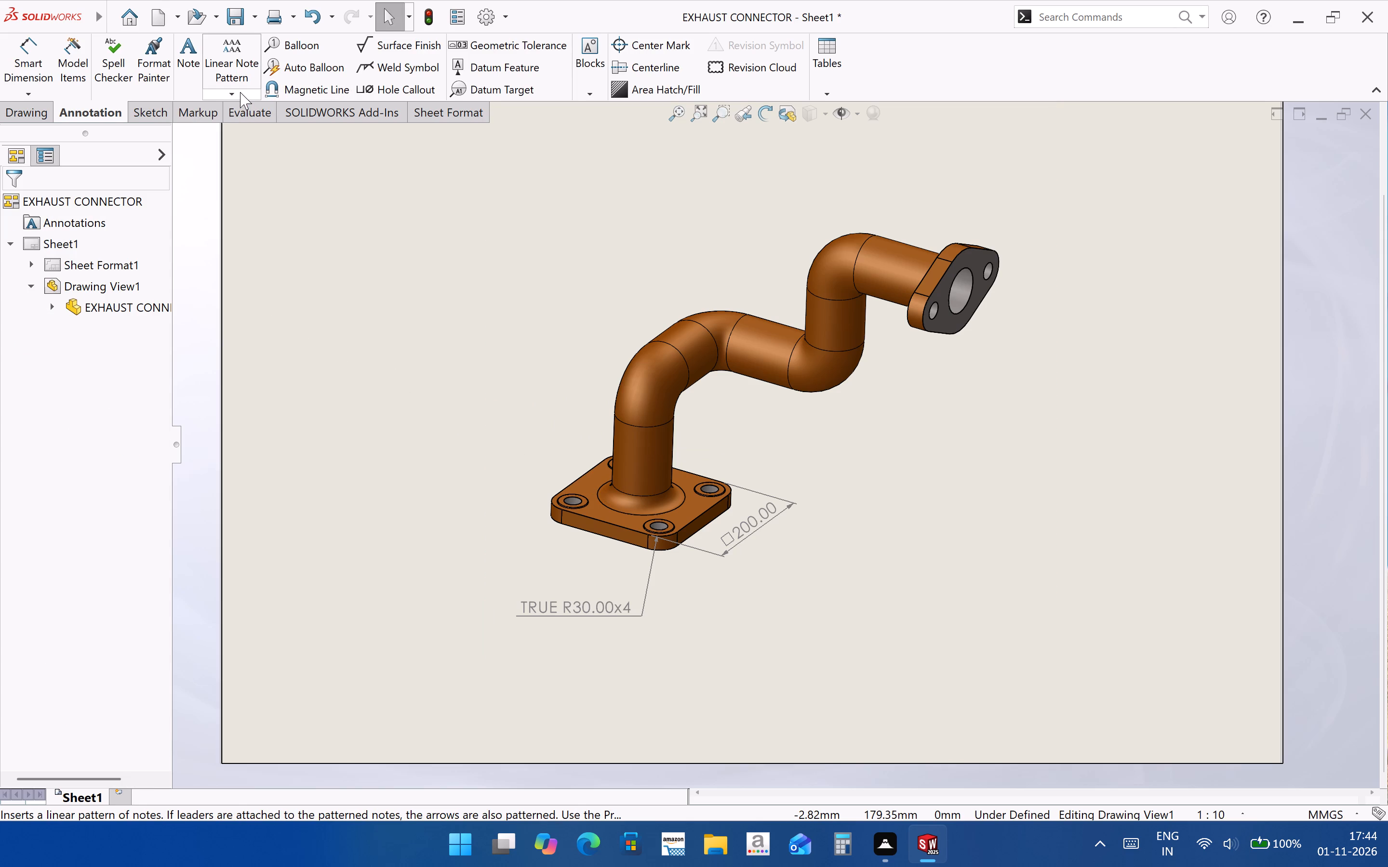
# Add the note "Fillet 20mm" with a straight leader attached to the fillet where the pipe meets the square base.
pyautogui.click(190, 93)
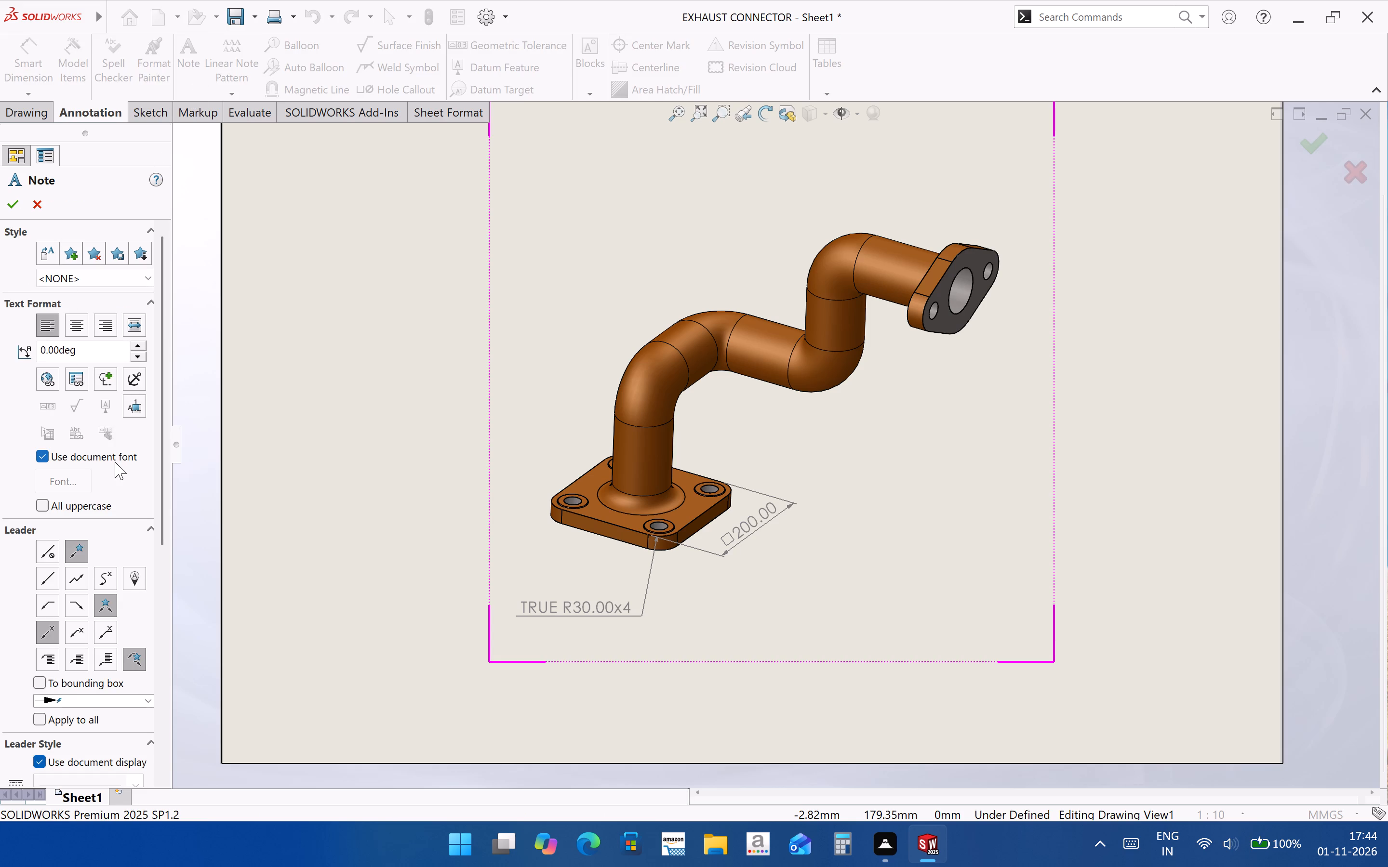
pyautogui.click(48, 578)
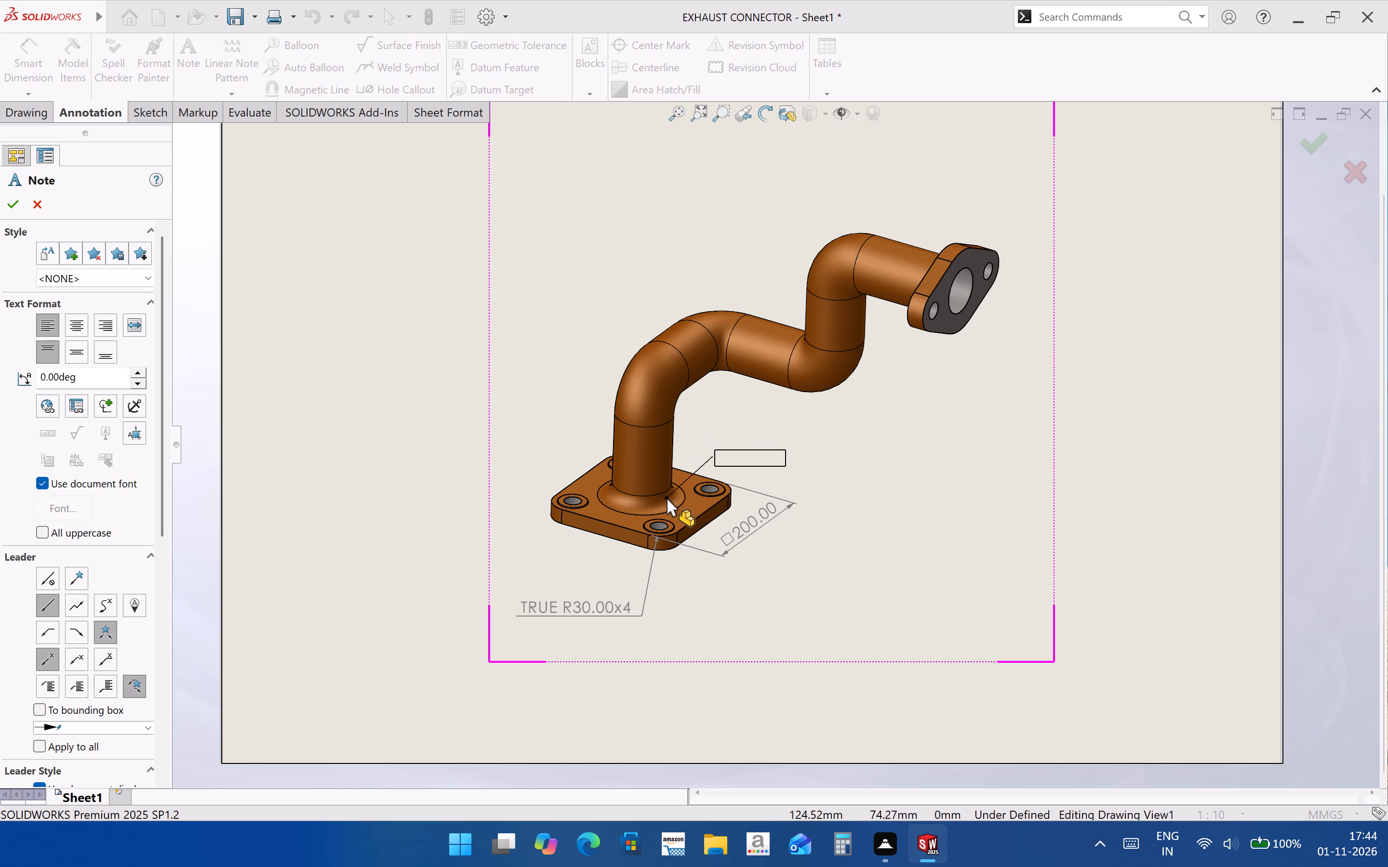
pyautogui.moveTo(613, 499); pyautogui.dragTo(660, 451)
pyautogui.click(451, 422)
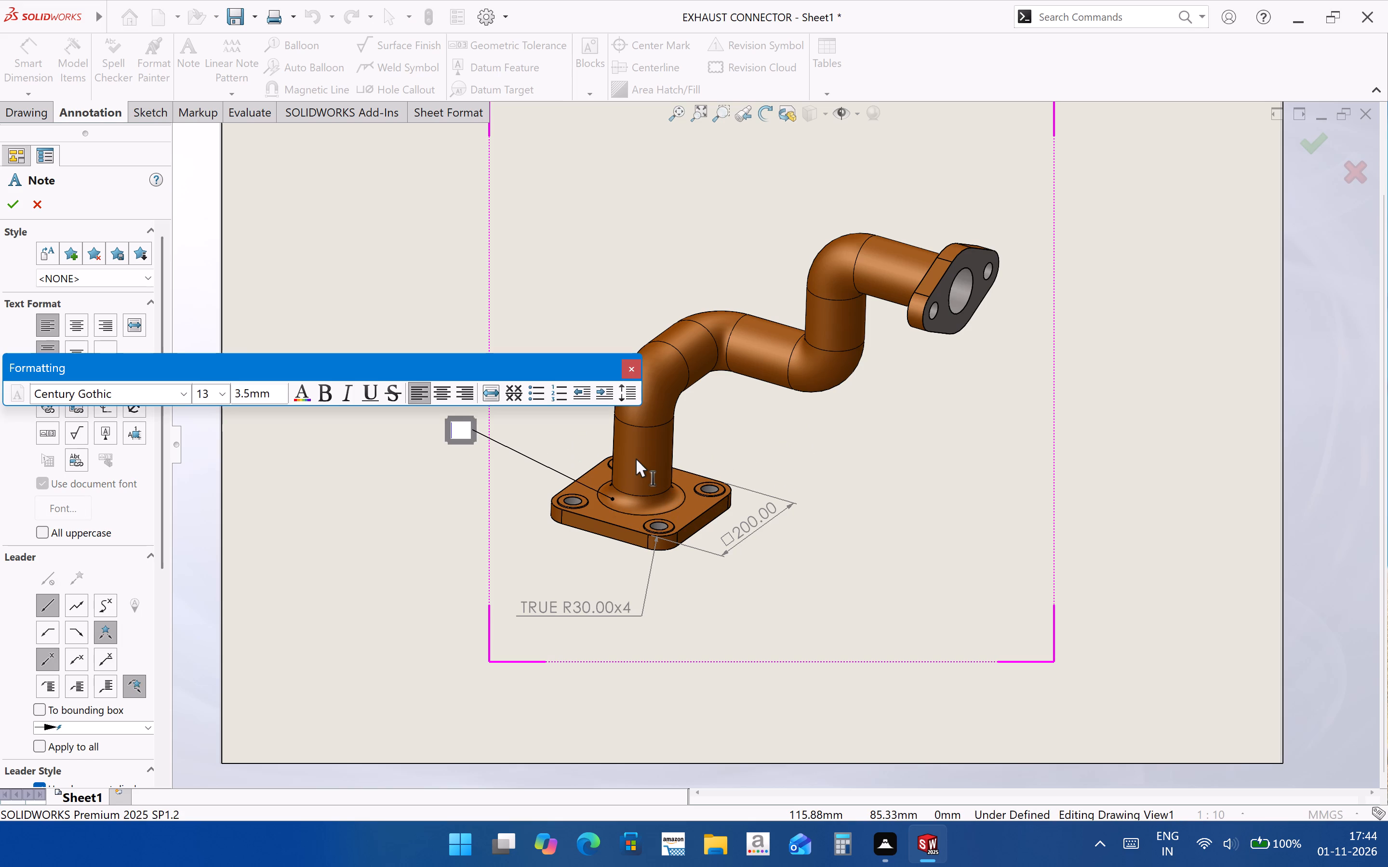
pyautogui.press('f')
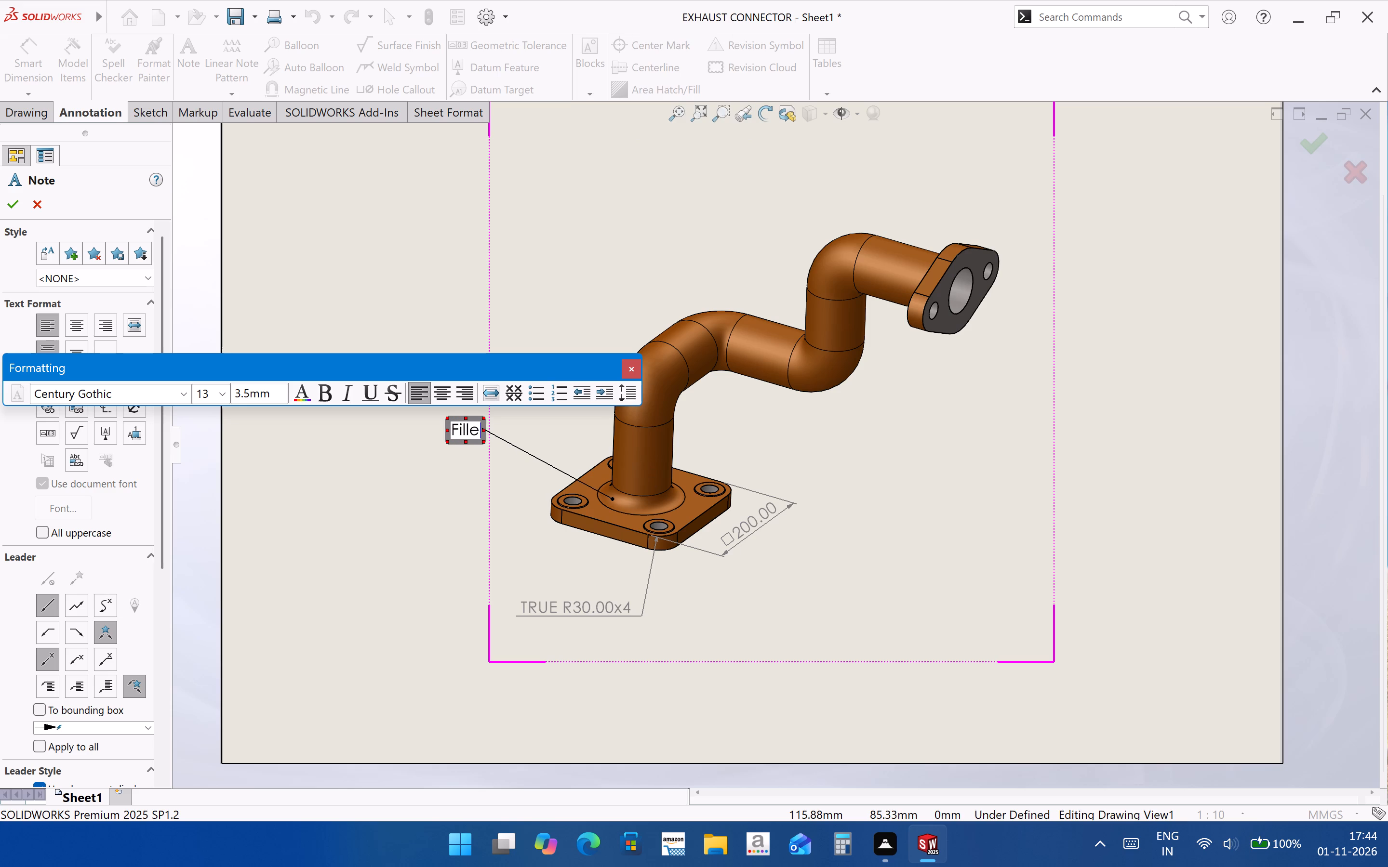
pyautogui.write('20mm')
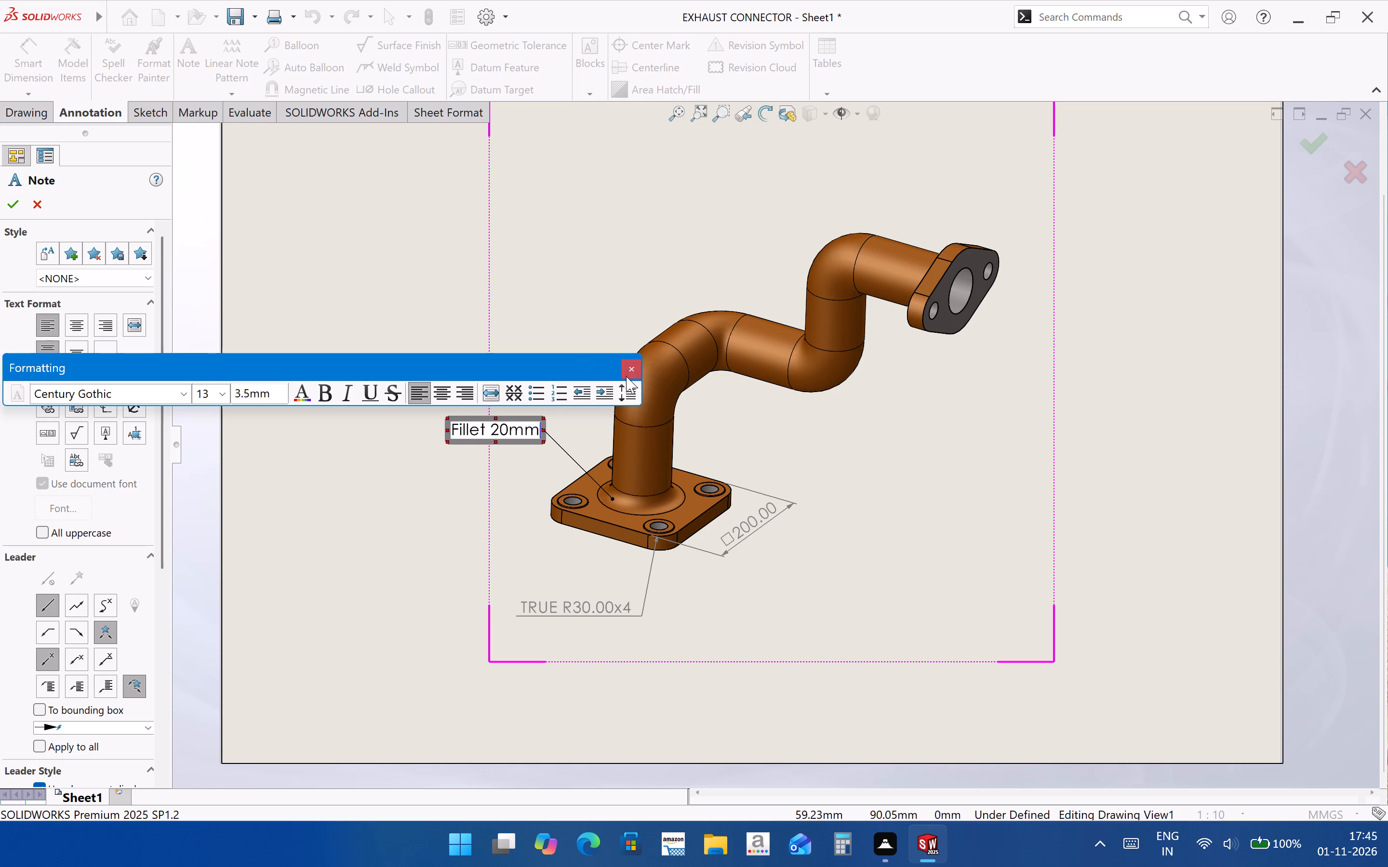
pyautogui.click(634, 371)
pyautogui.click(971, 537)
pyautogui.press('Escape')
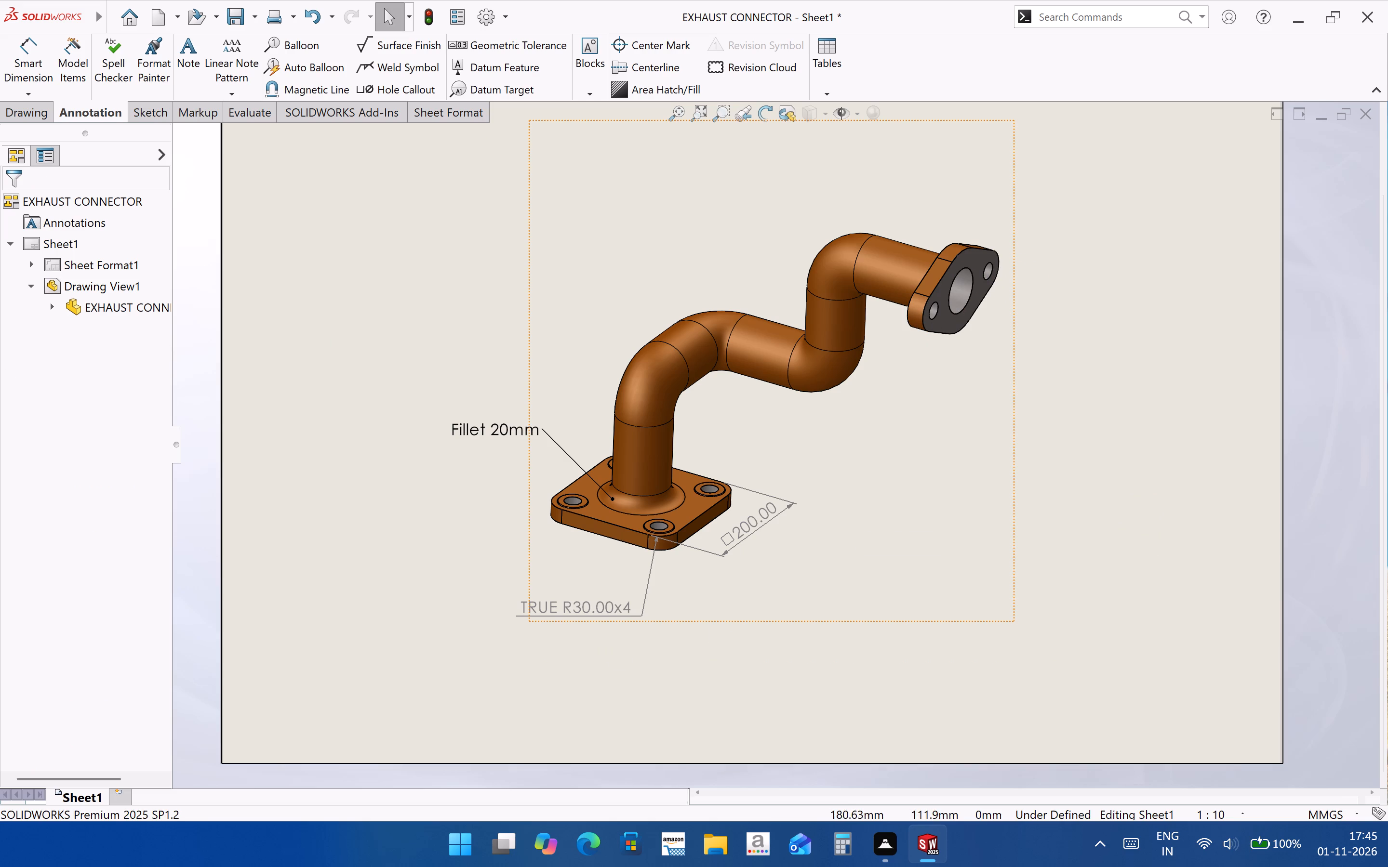
pyautogui.click(1106, 650)
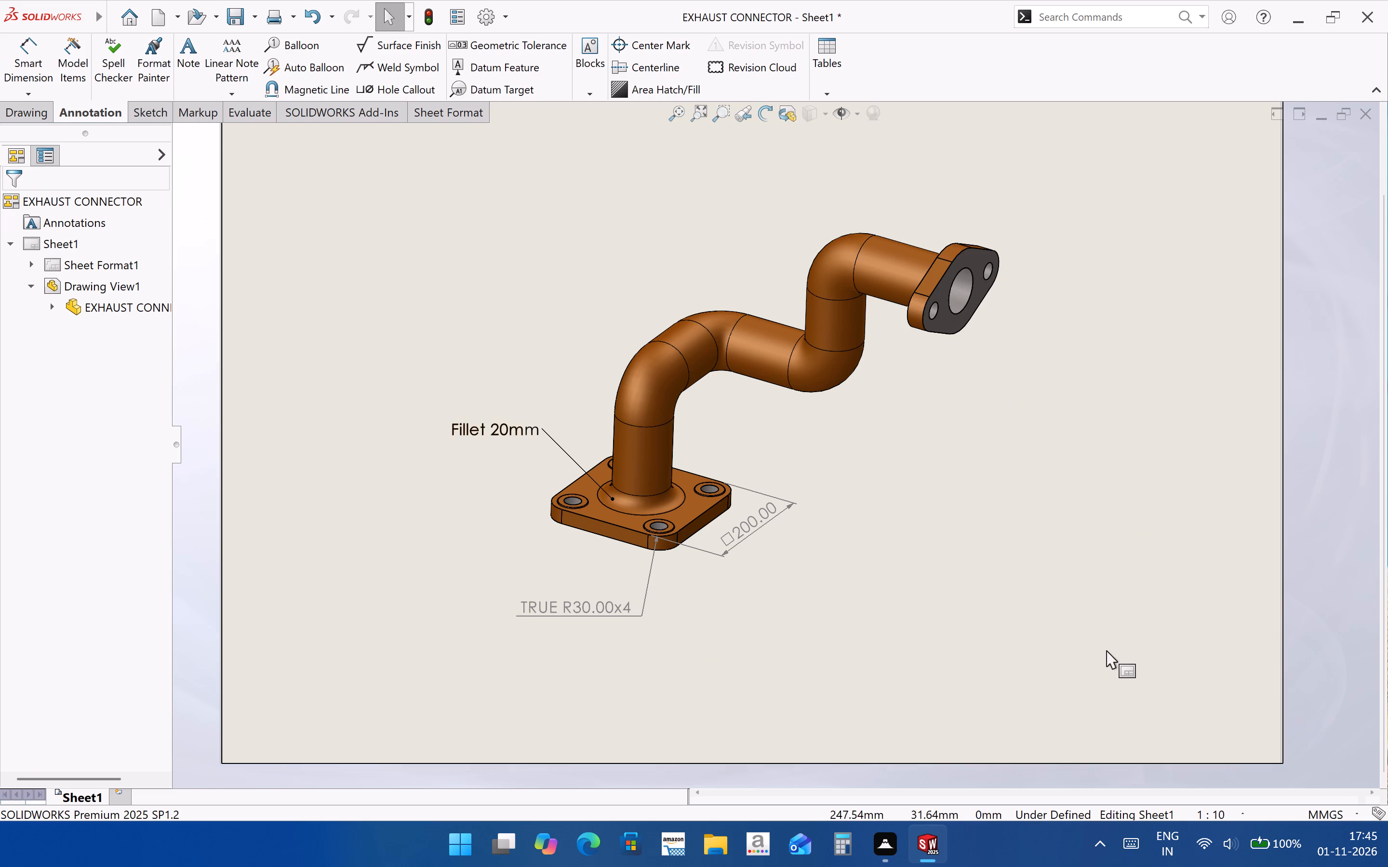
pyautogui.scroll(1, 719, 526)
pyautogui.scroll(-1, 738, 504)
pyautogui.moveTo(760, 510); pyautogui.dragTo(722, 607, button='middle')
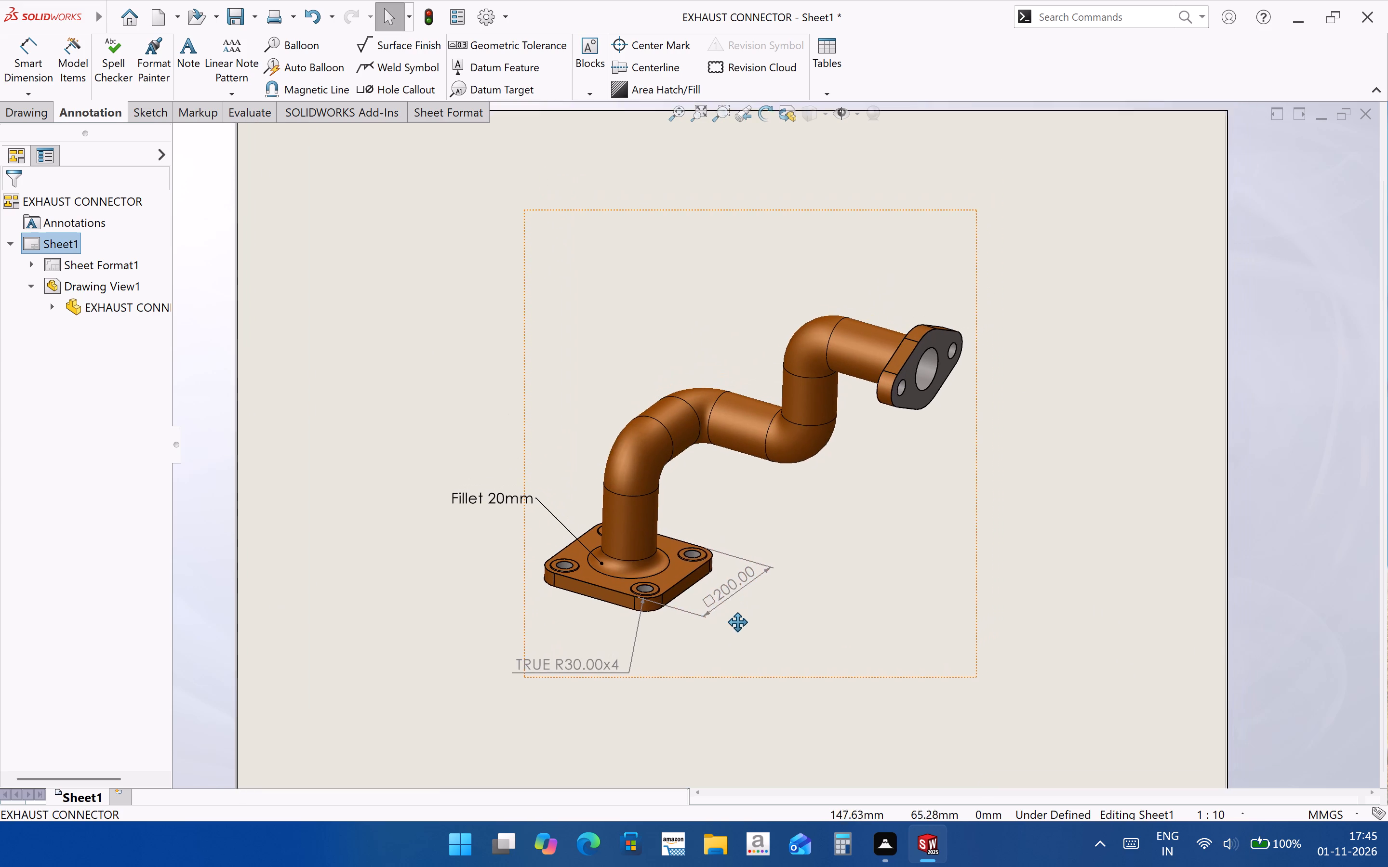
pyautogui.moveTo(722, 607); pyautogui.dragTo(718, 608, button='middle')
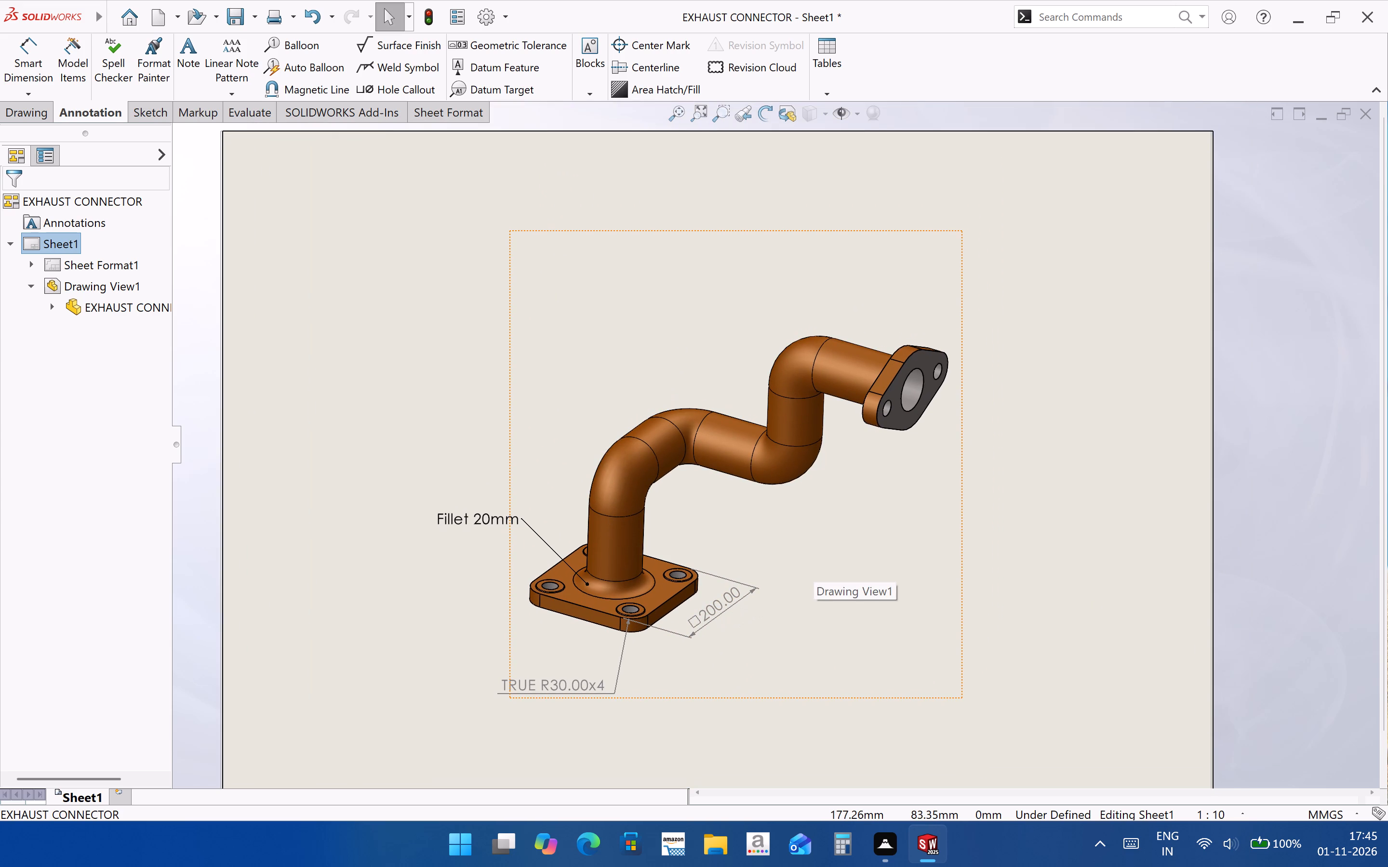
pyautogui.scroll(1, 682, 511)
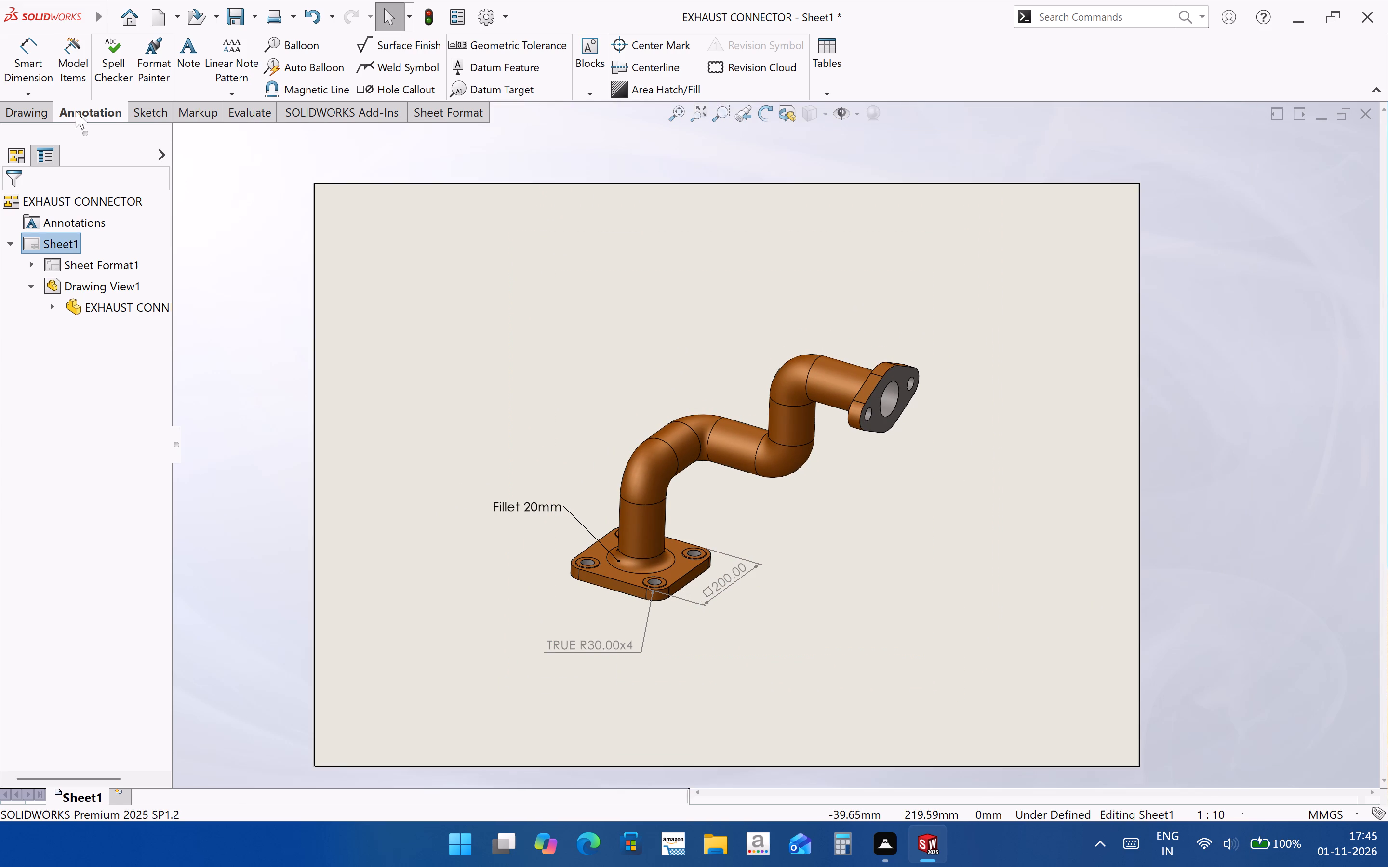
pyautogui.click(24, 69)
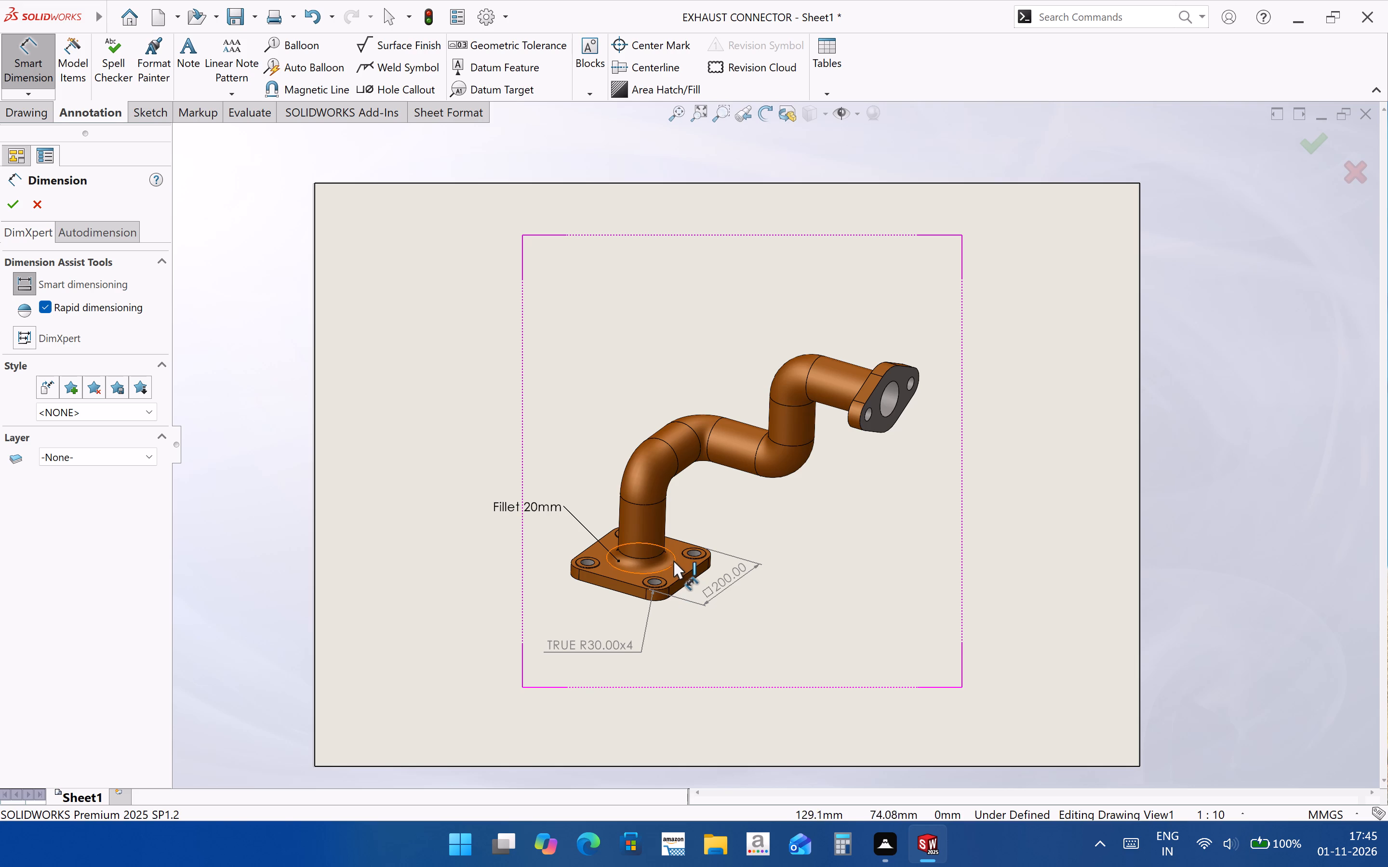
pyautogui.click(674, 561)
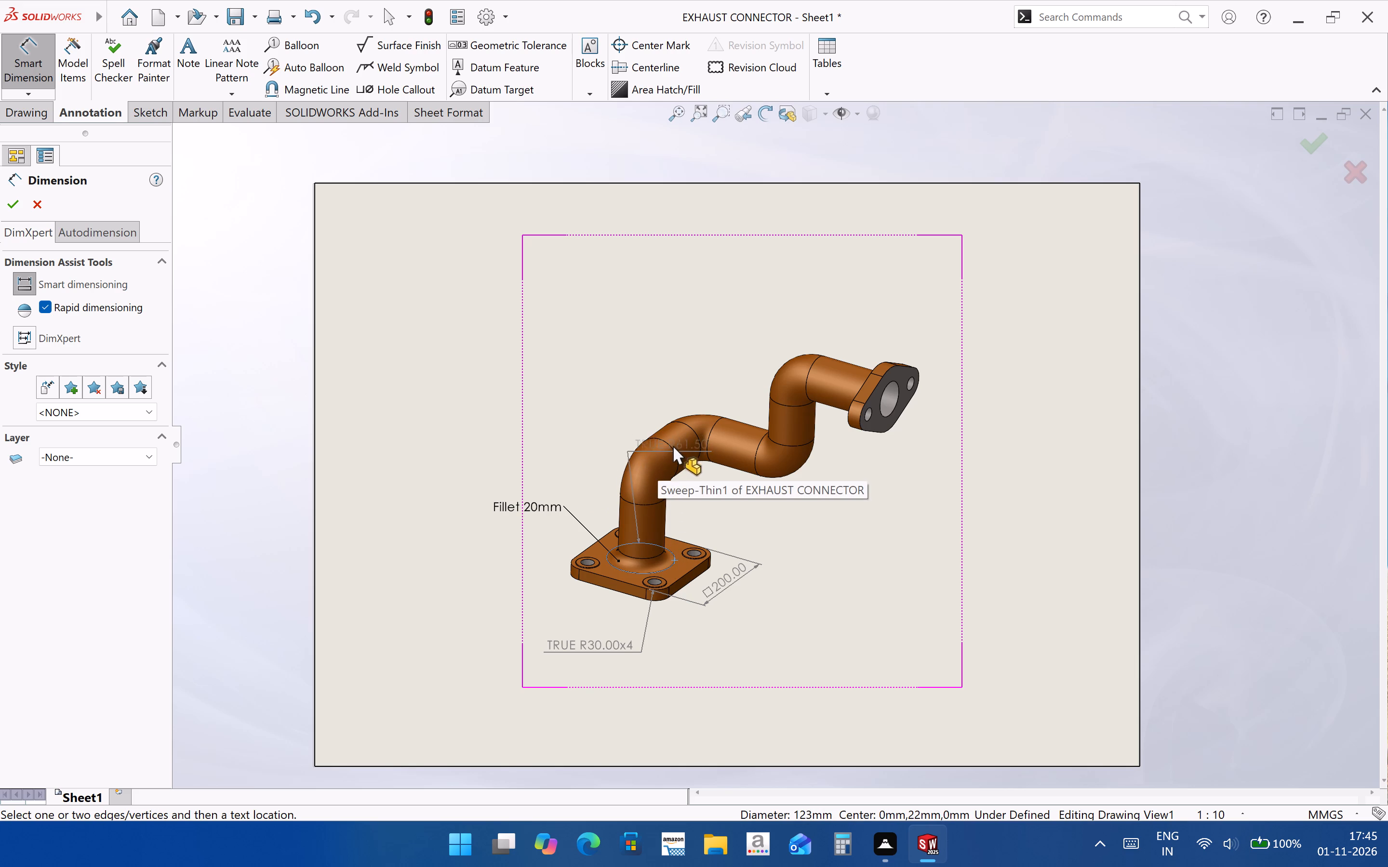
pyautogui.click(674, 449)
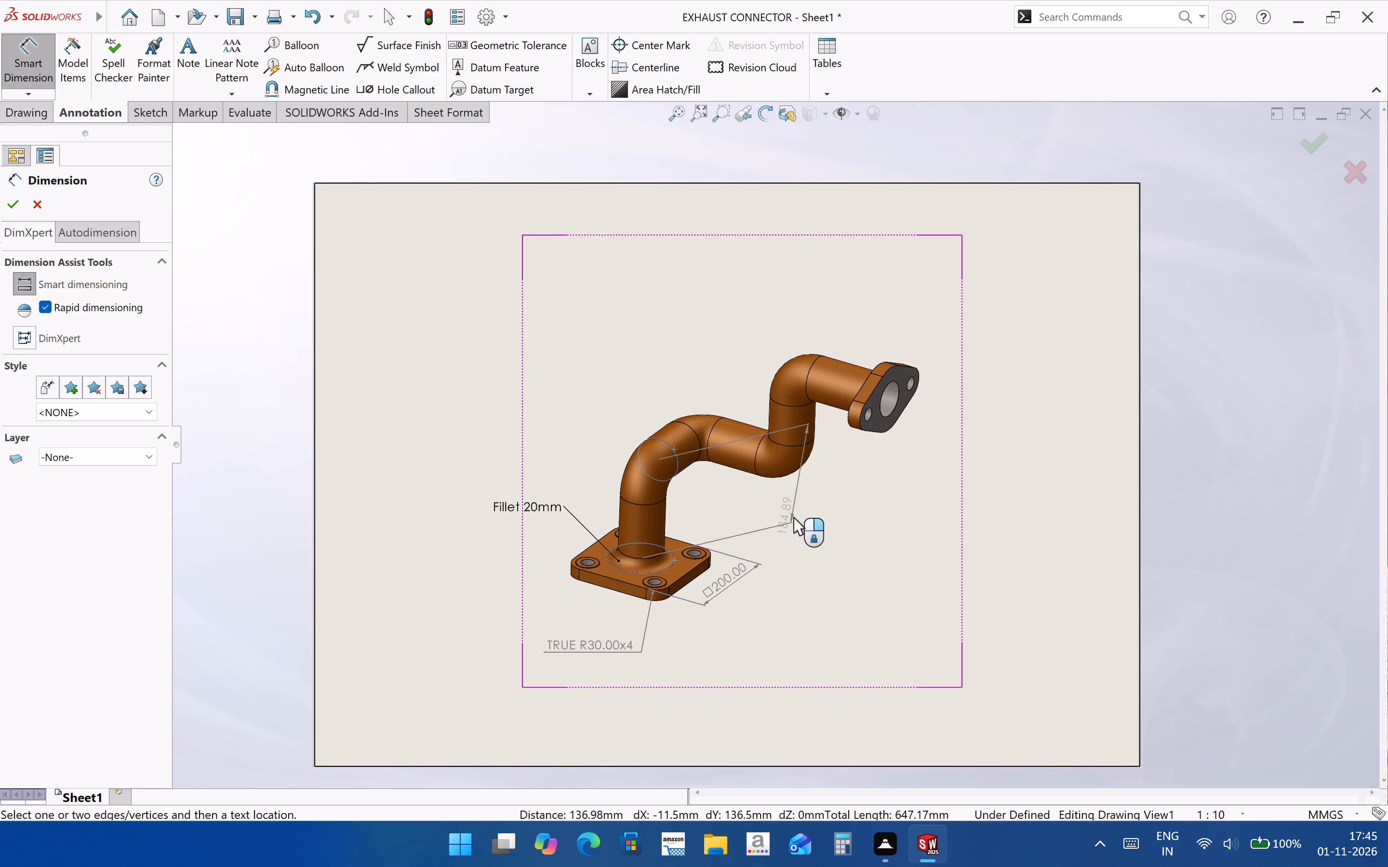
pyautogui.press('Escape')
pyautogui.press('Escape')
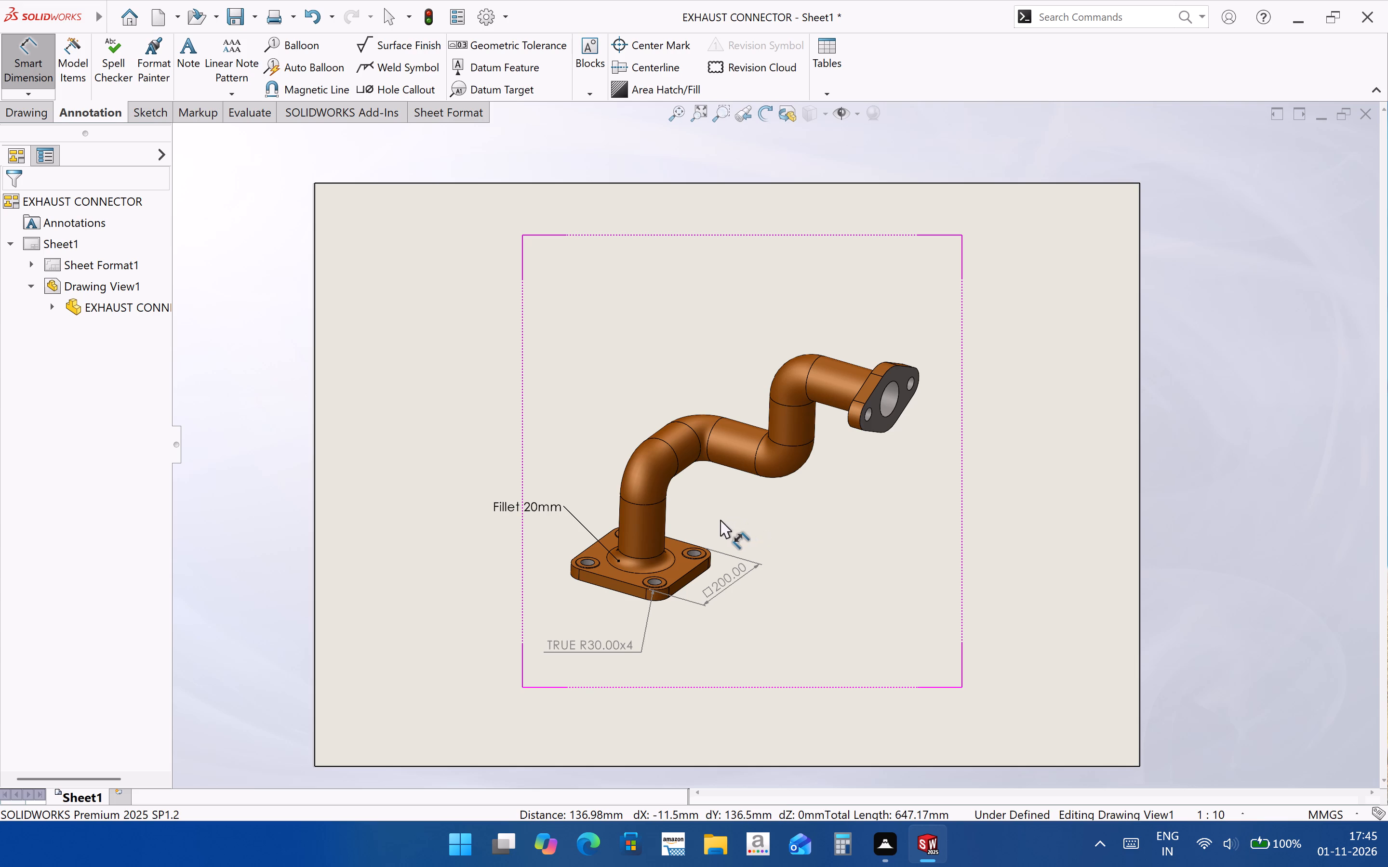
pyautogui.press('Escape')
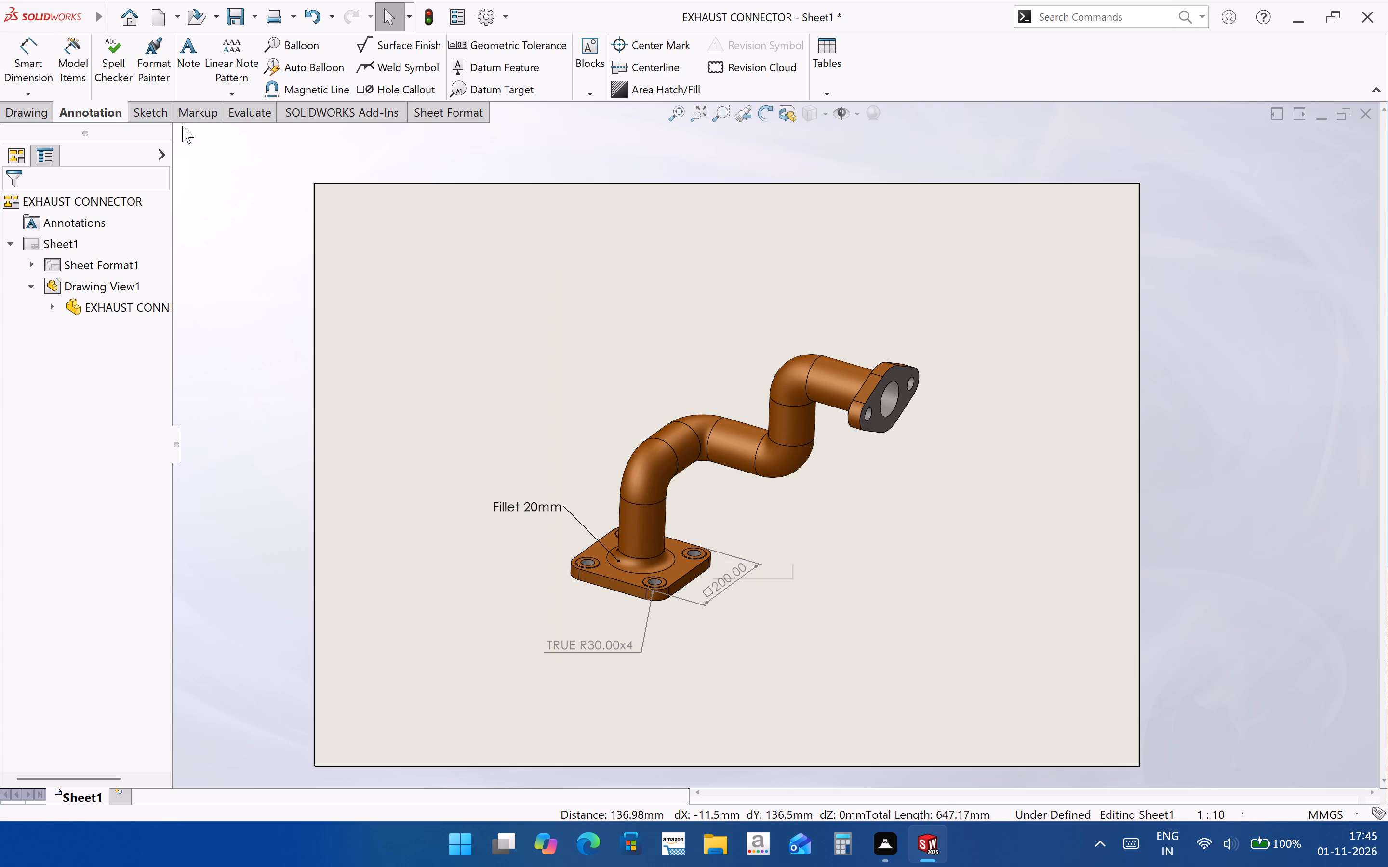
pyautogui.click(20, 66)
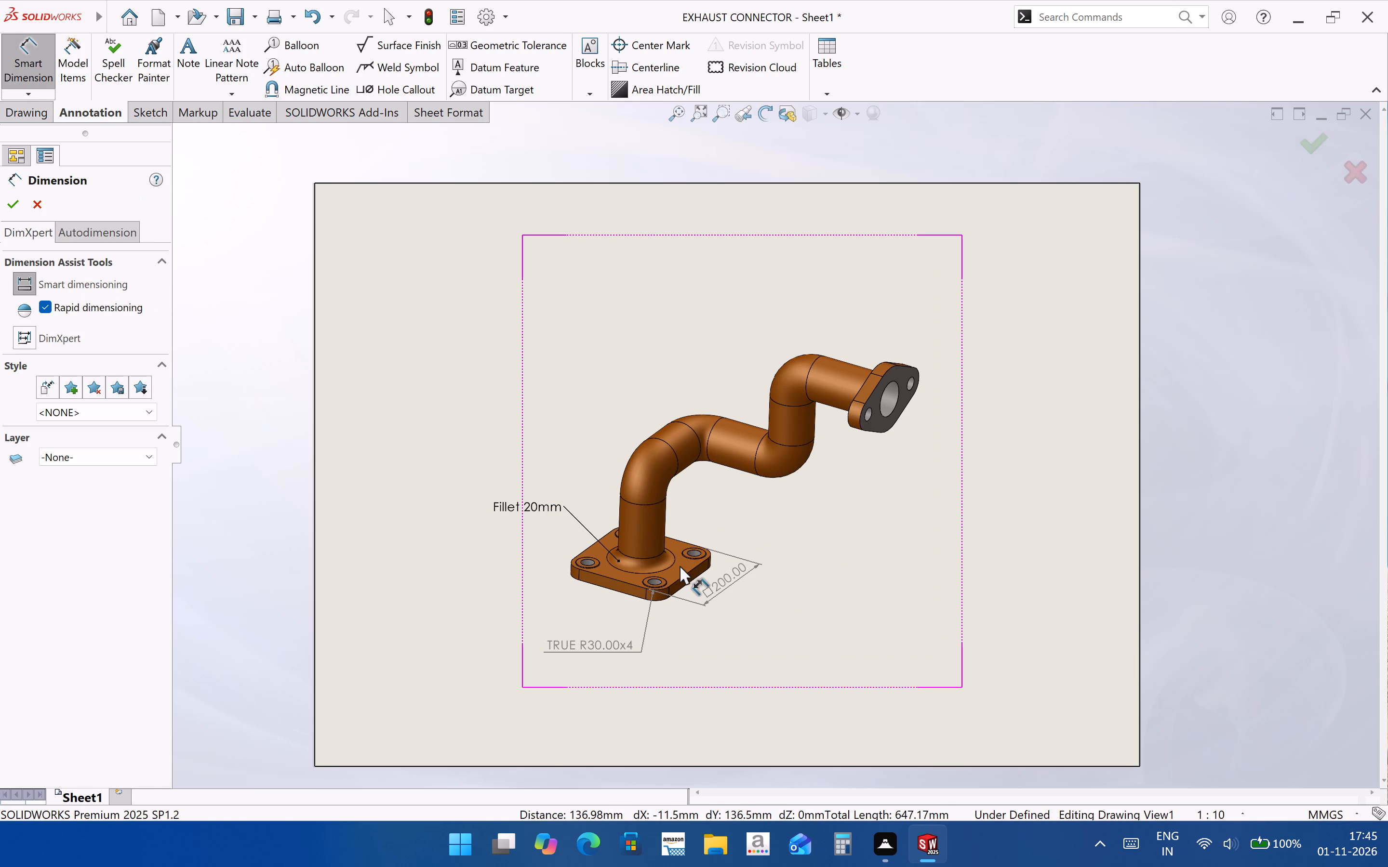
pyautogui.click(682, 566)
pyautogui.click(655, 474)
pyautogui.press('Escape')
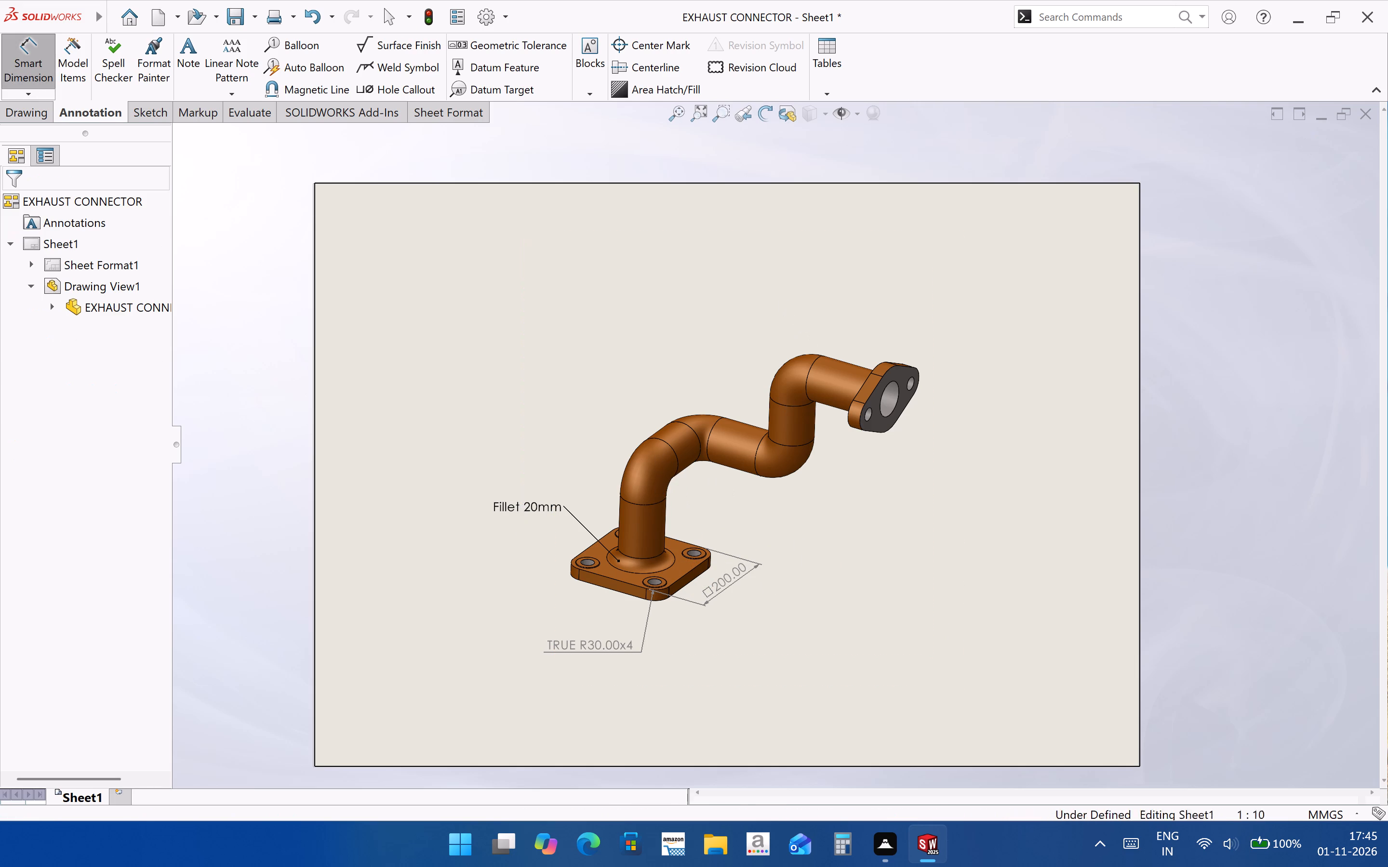
# Toggle the visibility of sketch dimensions and axes, and turn on the display of planes.
pyautogui.click(855, 112)
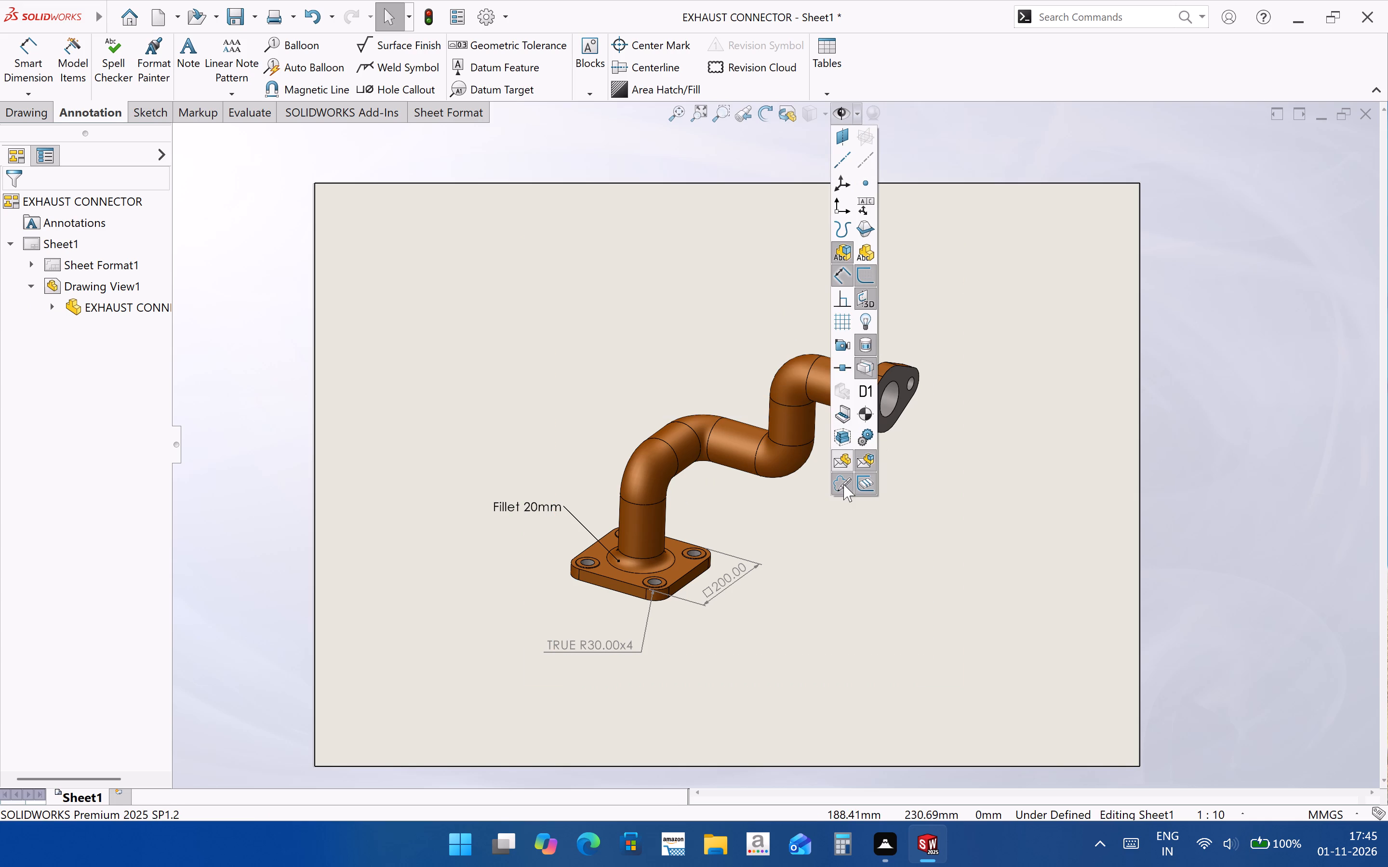
pyautogui.click(842, 276)
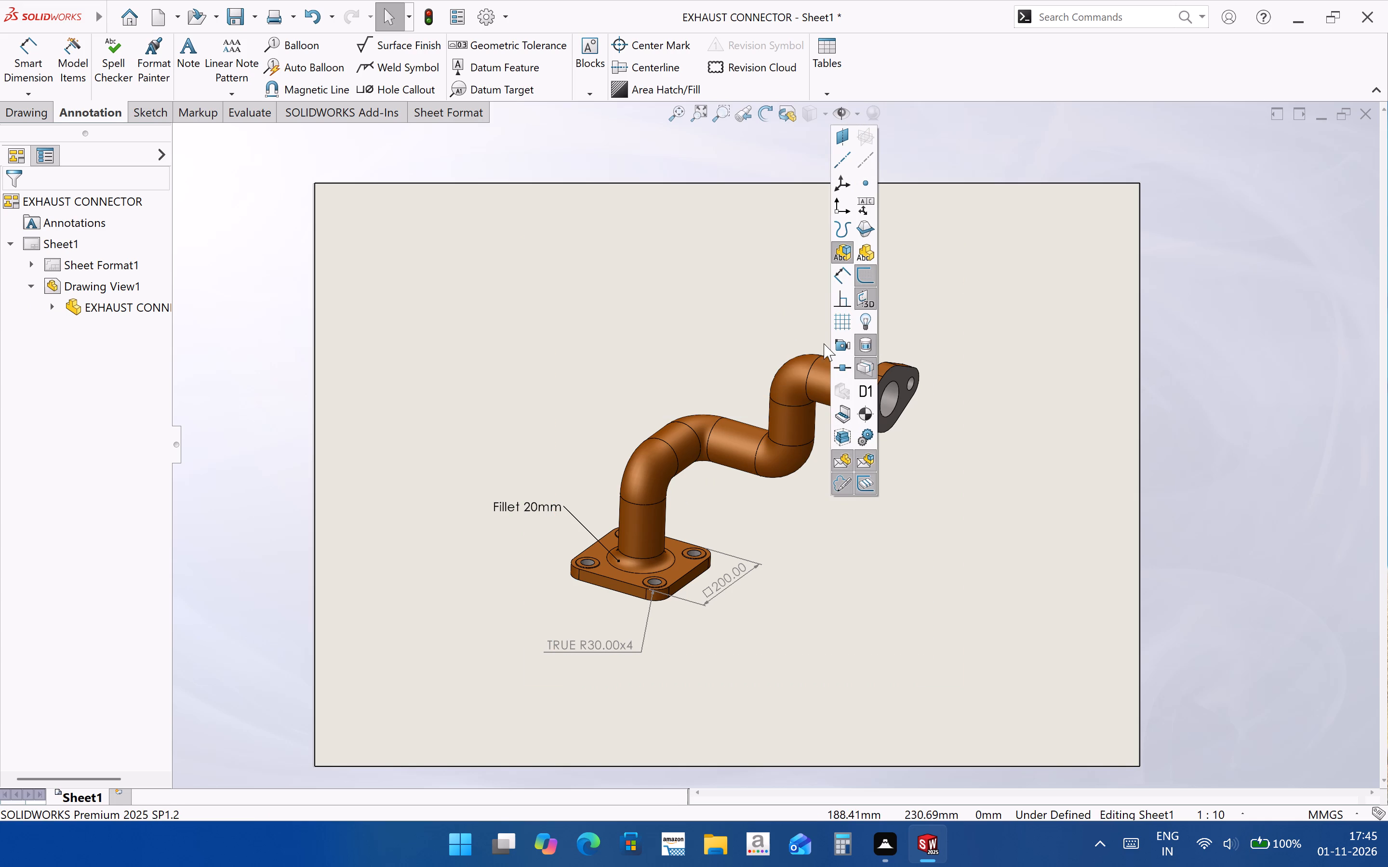
pyautogui.click(848, 273)
pyautogui.click(847, 157)
pyautogui.doubleClick(846, 156)
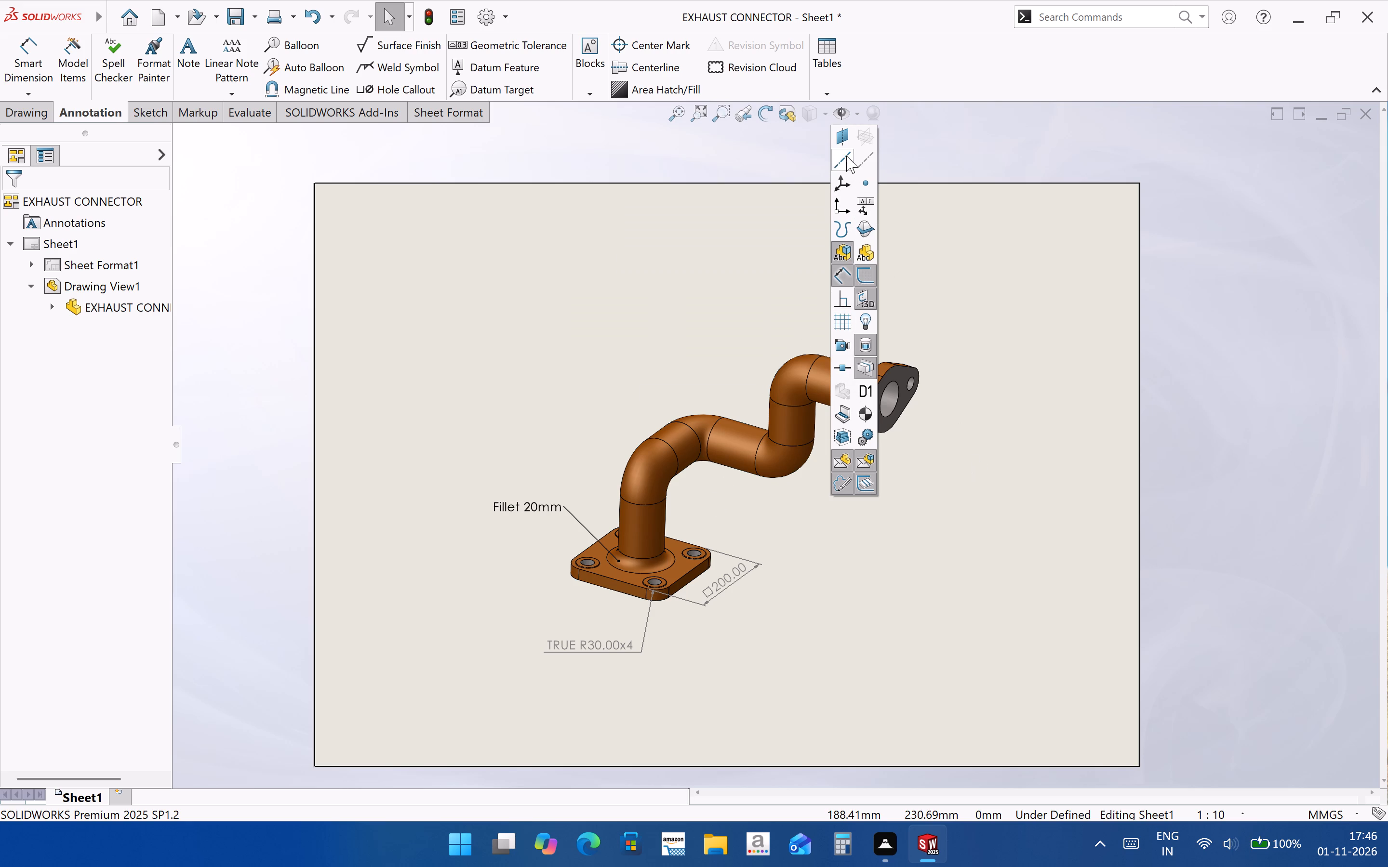
pyautogui.click(847, 144)
pyautogui.click(848, 165)
pyautogui.press('Escape')
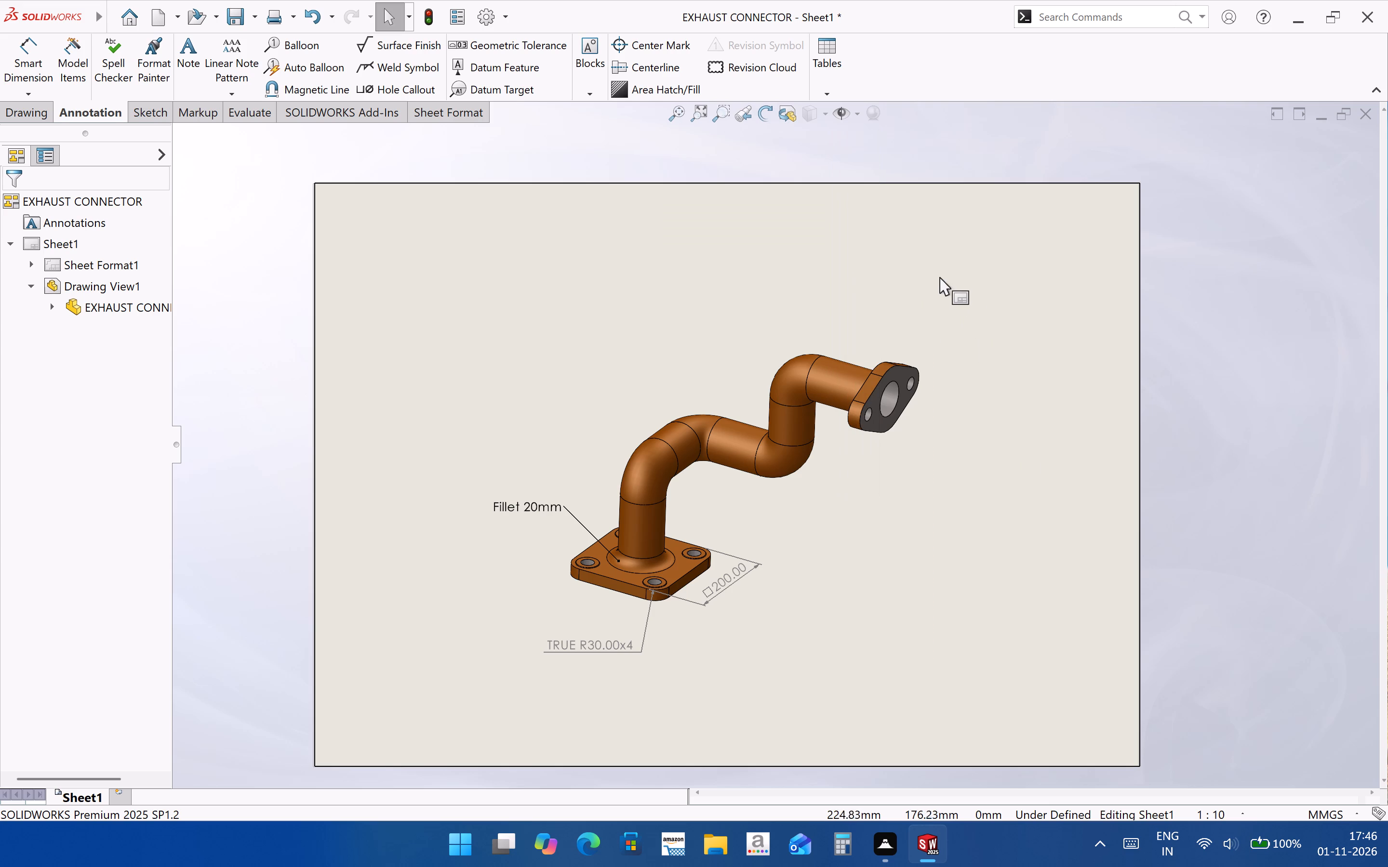
# Change the isometric view's display style to hidden lines removed.
pyautogui.click(742, 499)
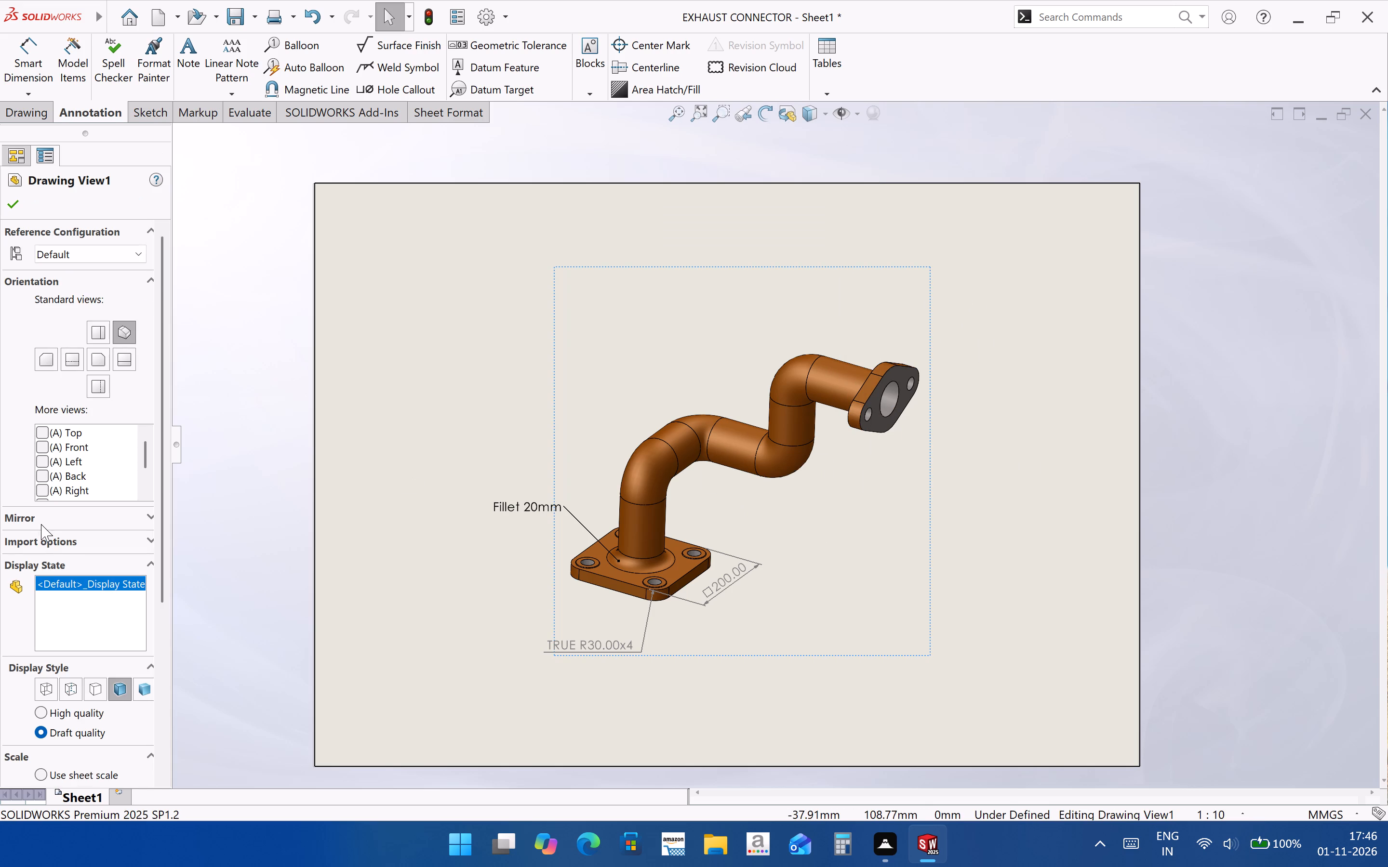
pyautogui.click(99, 684)
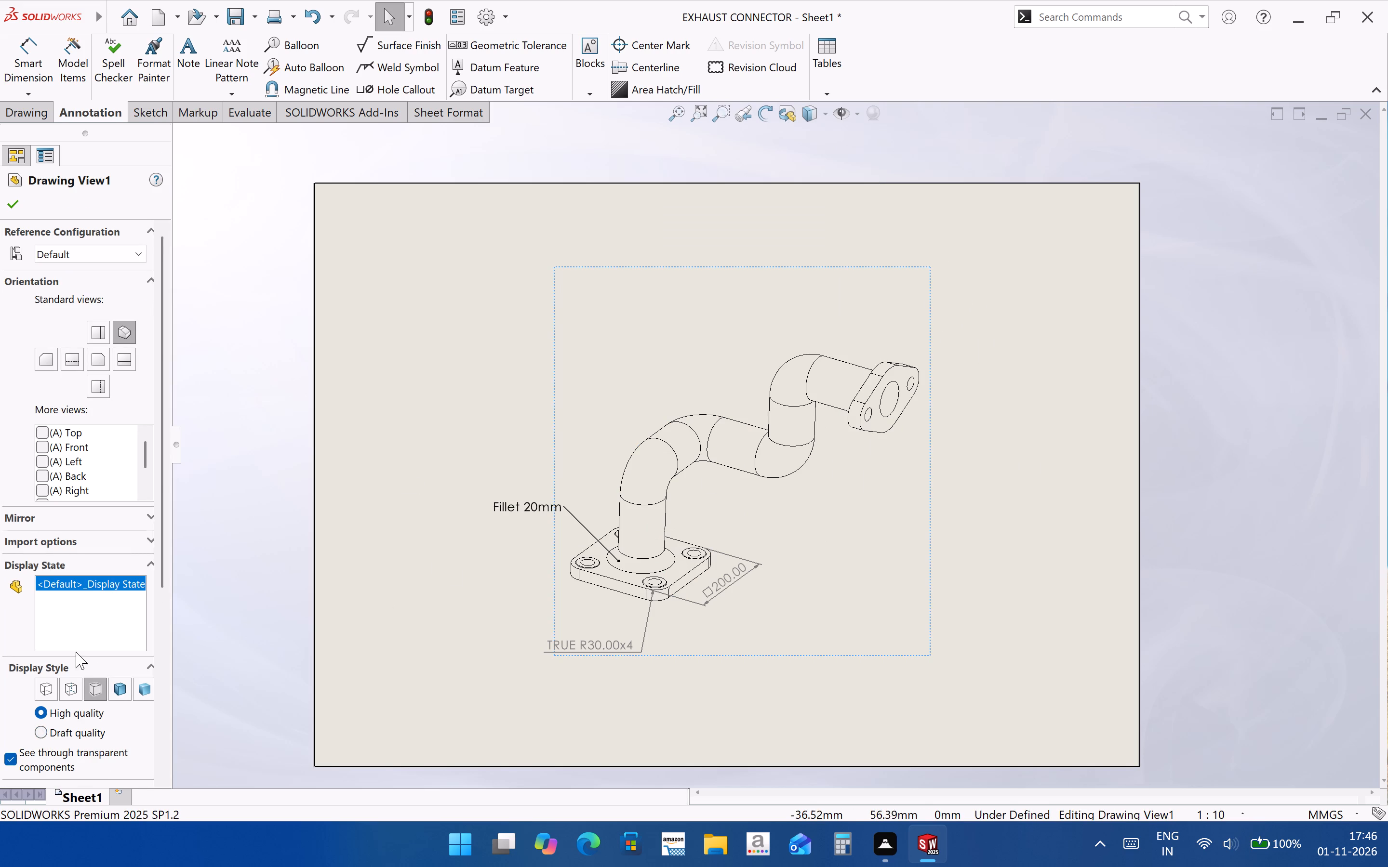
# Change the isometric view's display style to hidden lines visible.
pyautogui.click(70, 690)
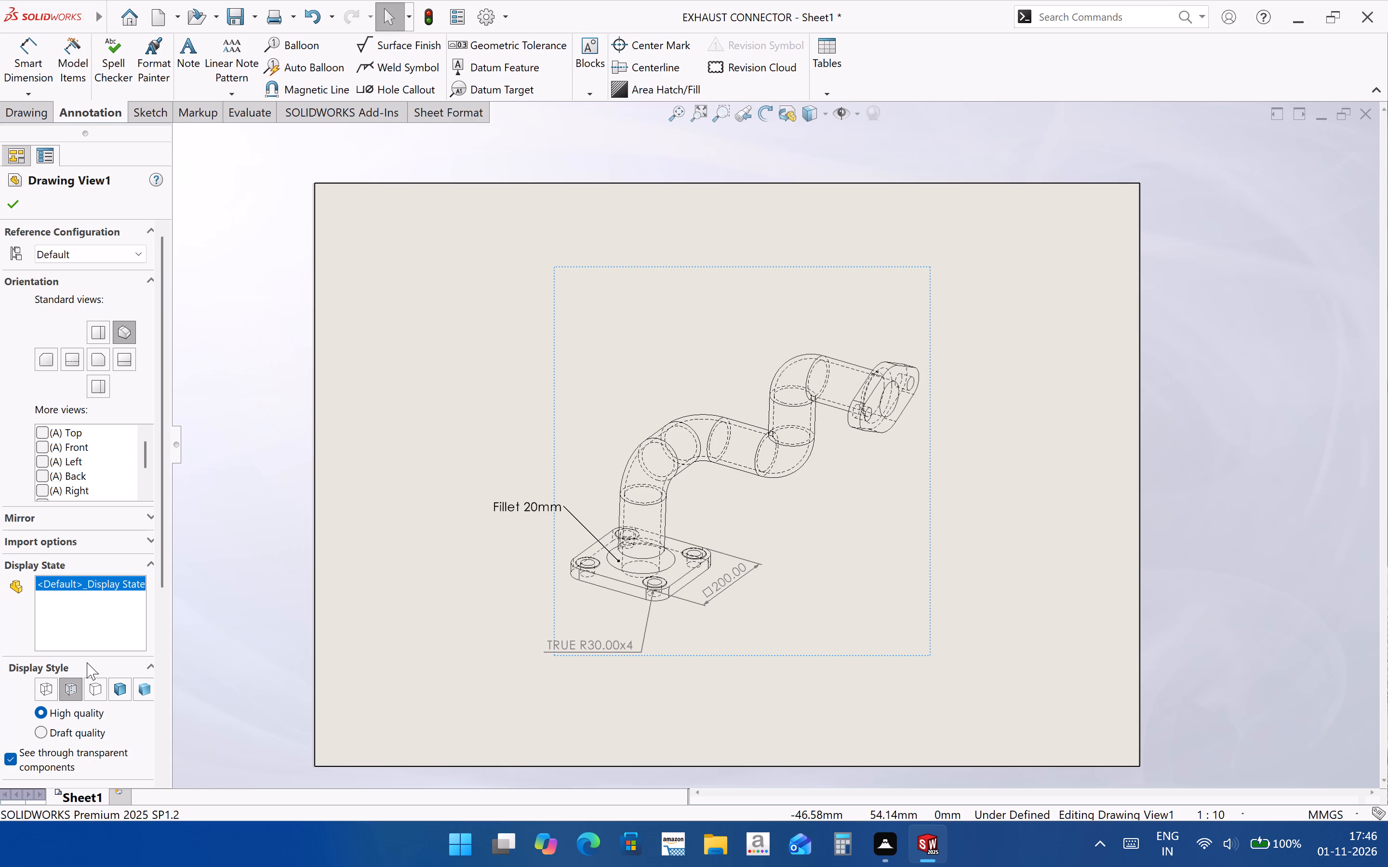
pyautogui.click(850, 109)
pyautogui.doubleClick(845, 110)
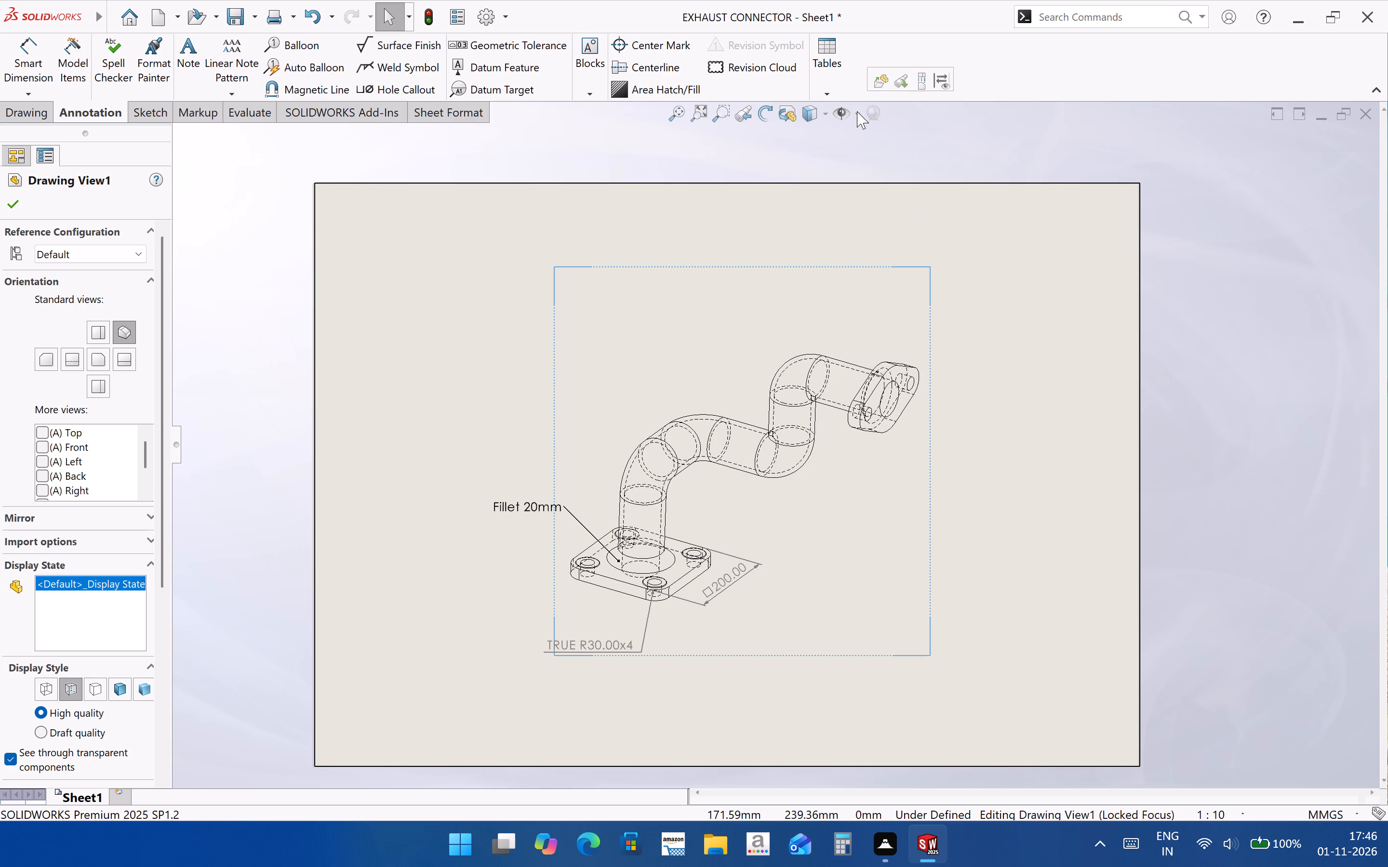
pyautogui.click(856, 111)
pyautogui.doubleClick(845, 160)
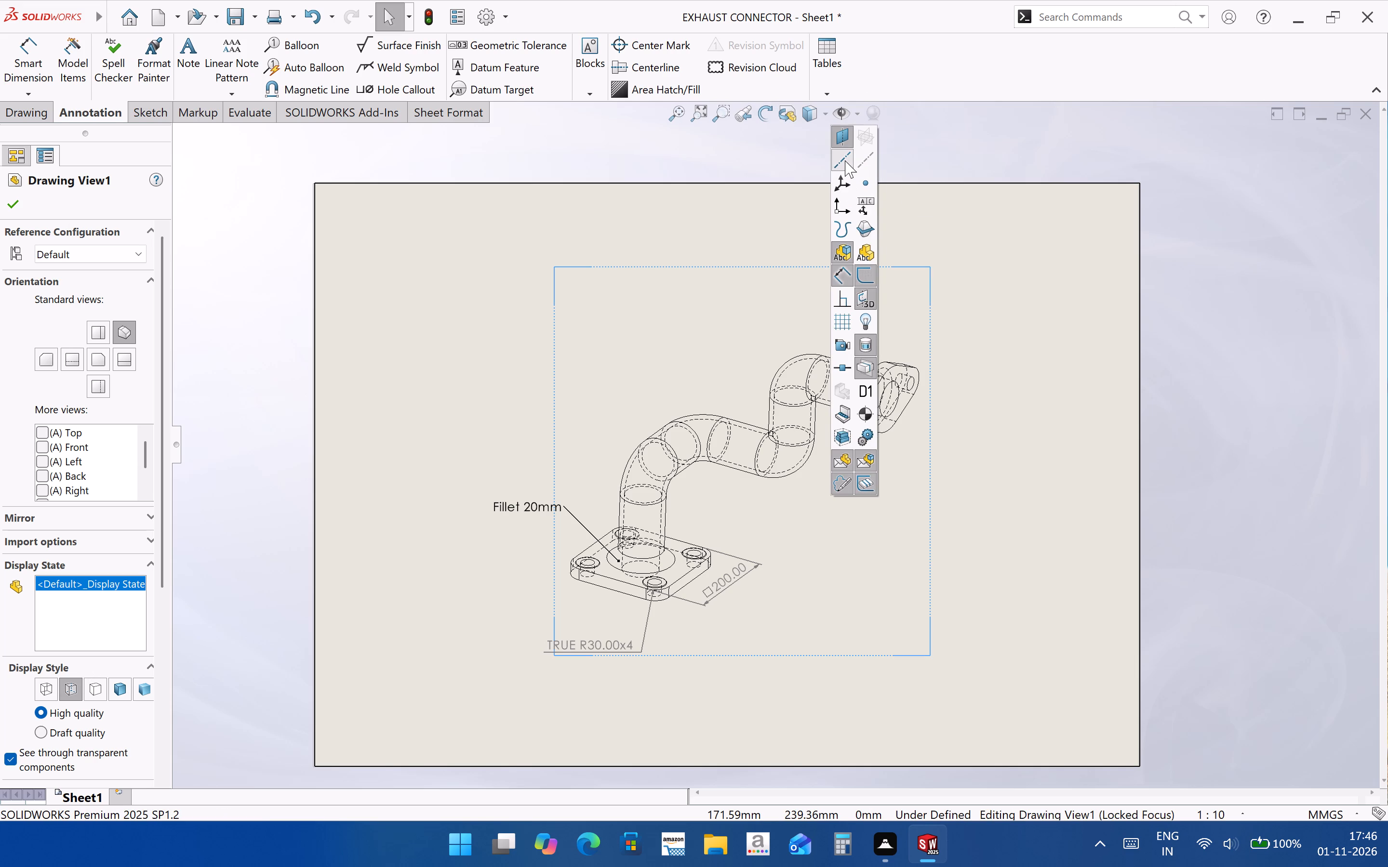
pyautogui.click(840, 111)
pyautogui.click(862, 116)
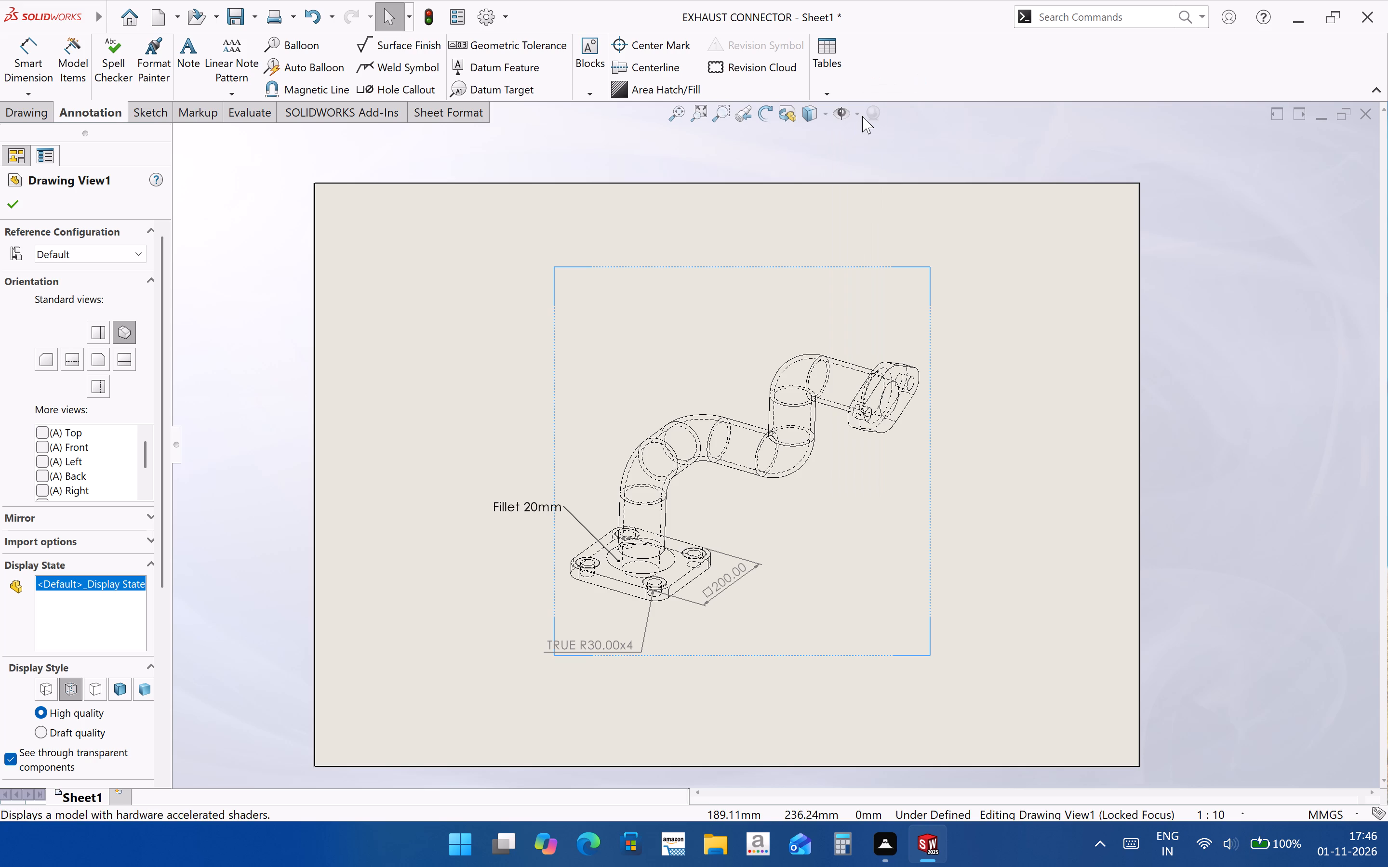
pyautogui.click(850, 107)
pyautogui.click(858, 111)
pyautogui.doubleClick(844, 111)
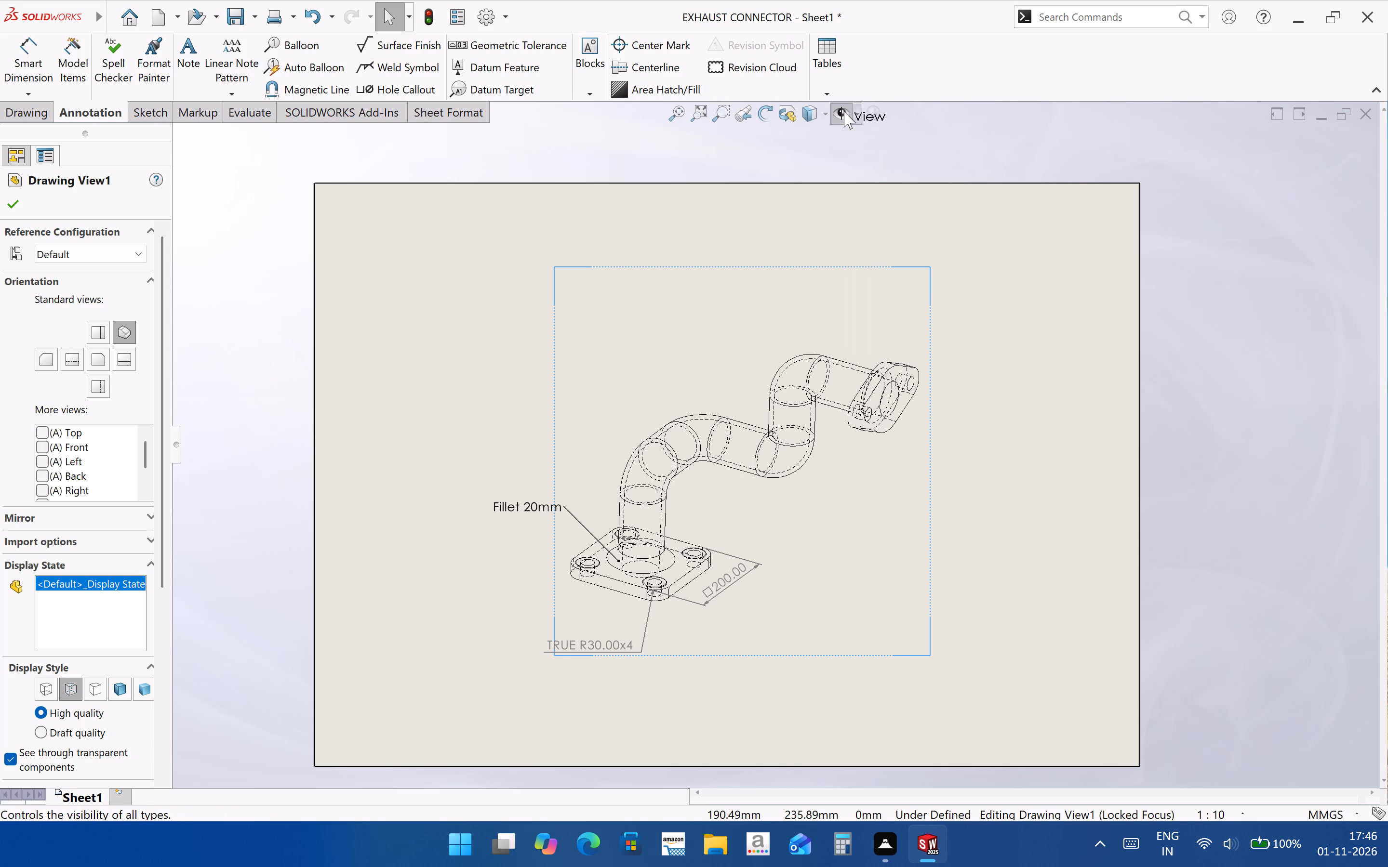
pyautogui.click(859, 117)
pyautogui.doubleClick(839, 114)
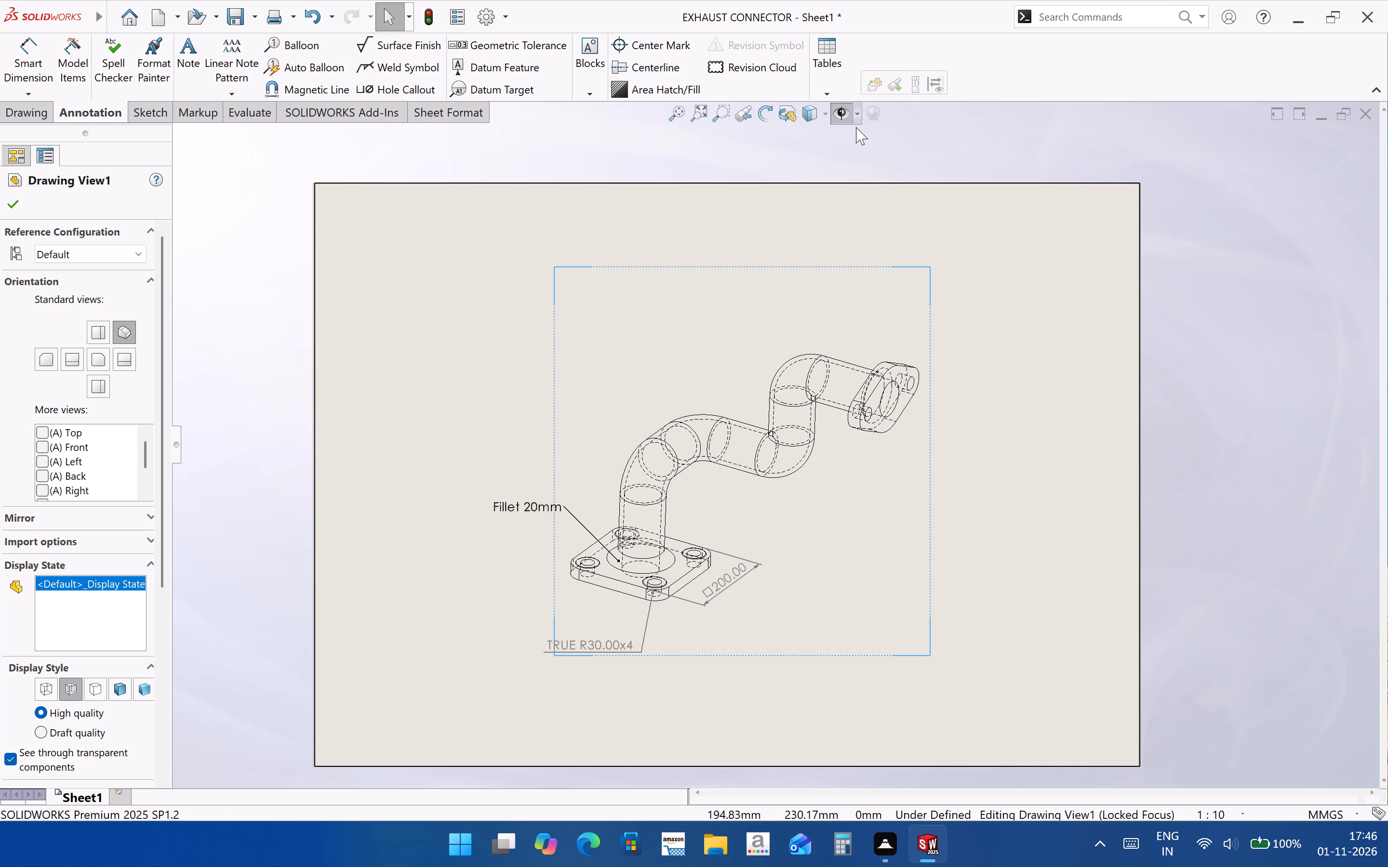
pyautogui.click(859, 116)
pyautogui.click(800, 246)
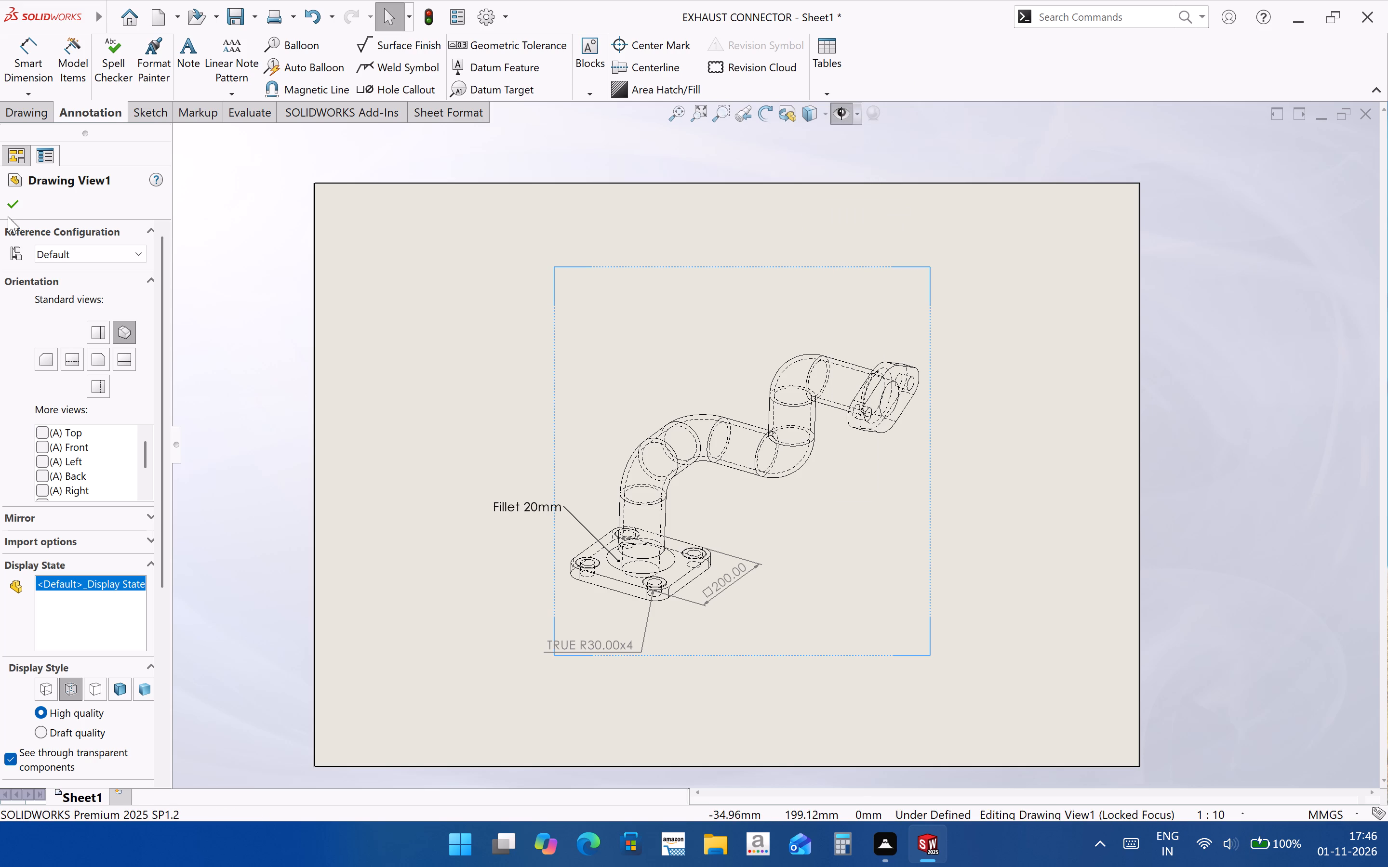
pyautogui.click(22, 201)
# Turn on the display of axes and coordinate systems in the drawing.
pyautogui.doubleClick(841, 113)
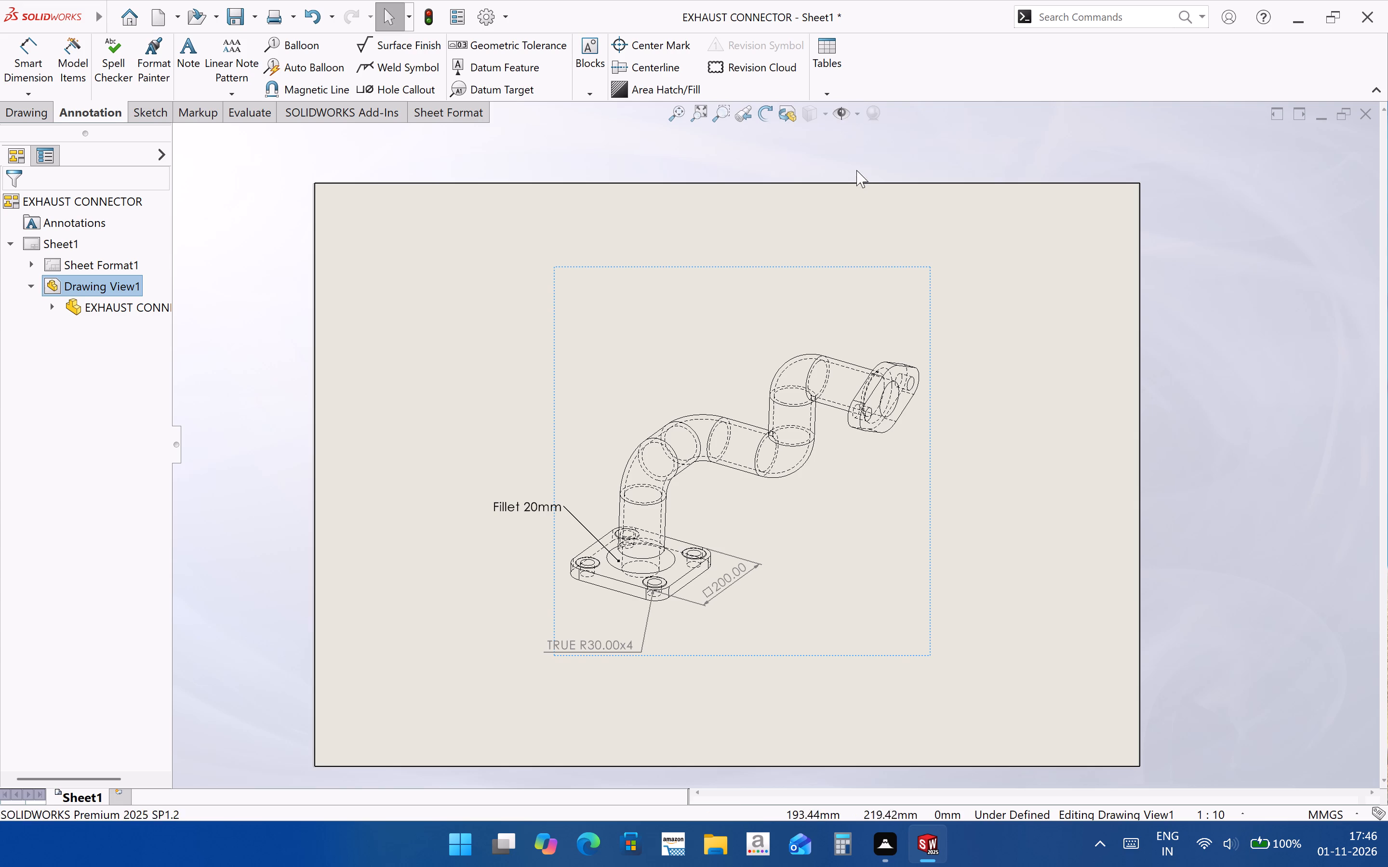
pyautogui.click(860, 111)
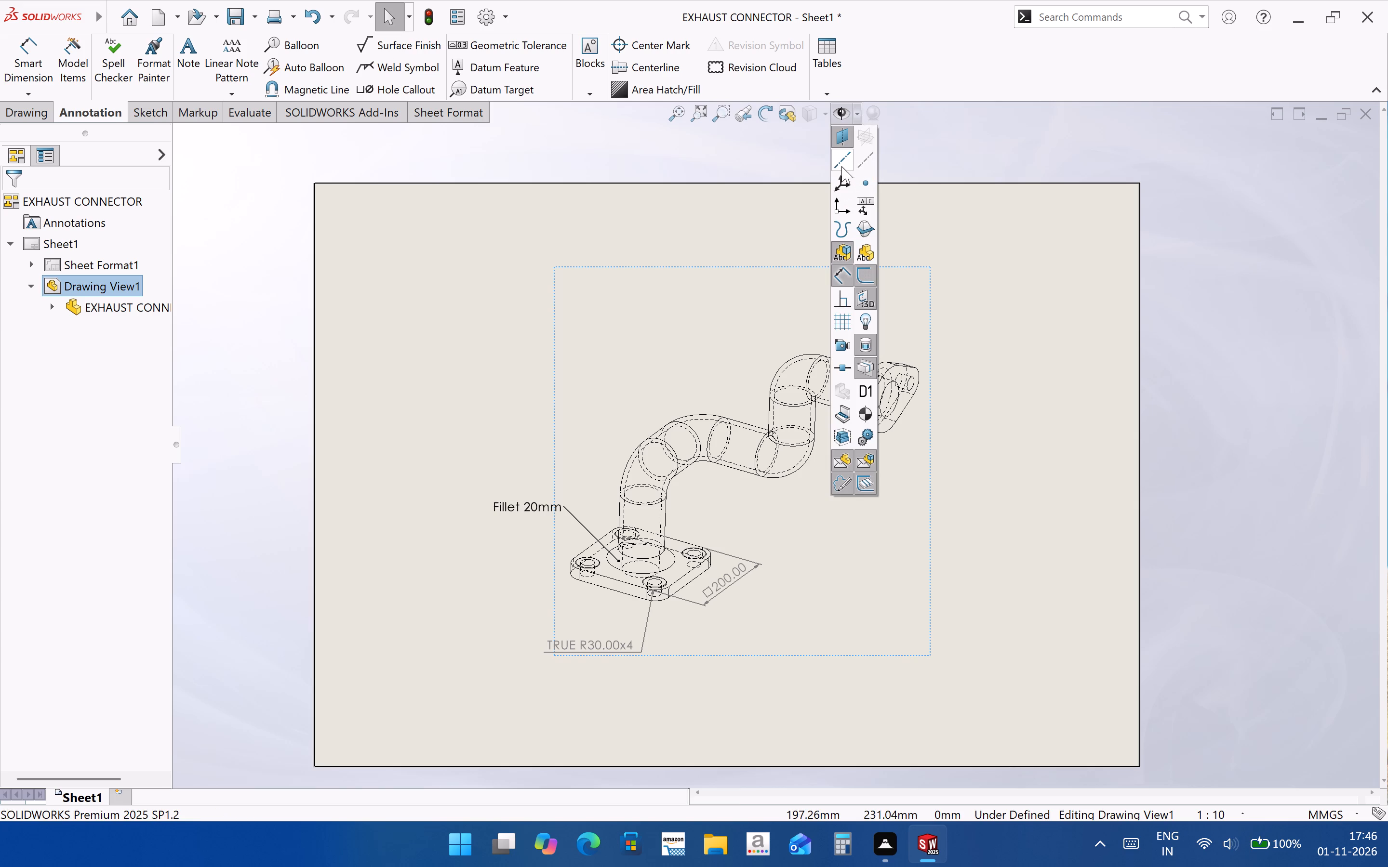
pyautogui.click(843, 184)
pyautogui.doubleClick(840, 156)
pyautogui.click(844, 162)
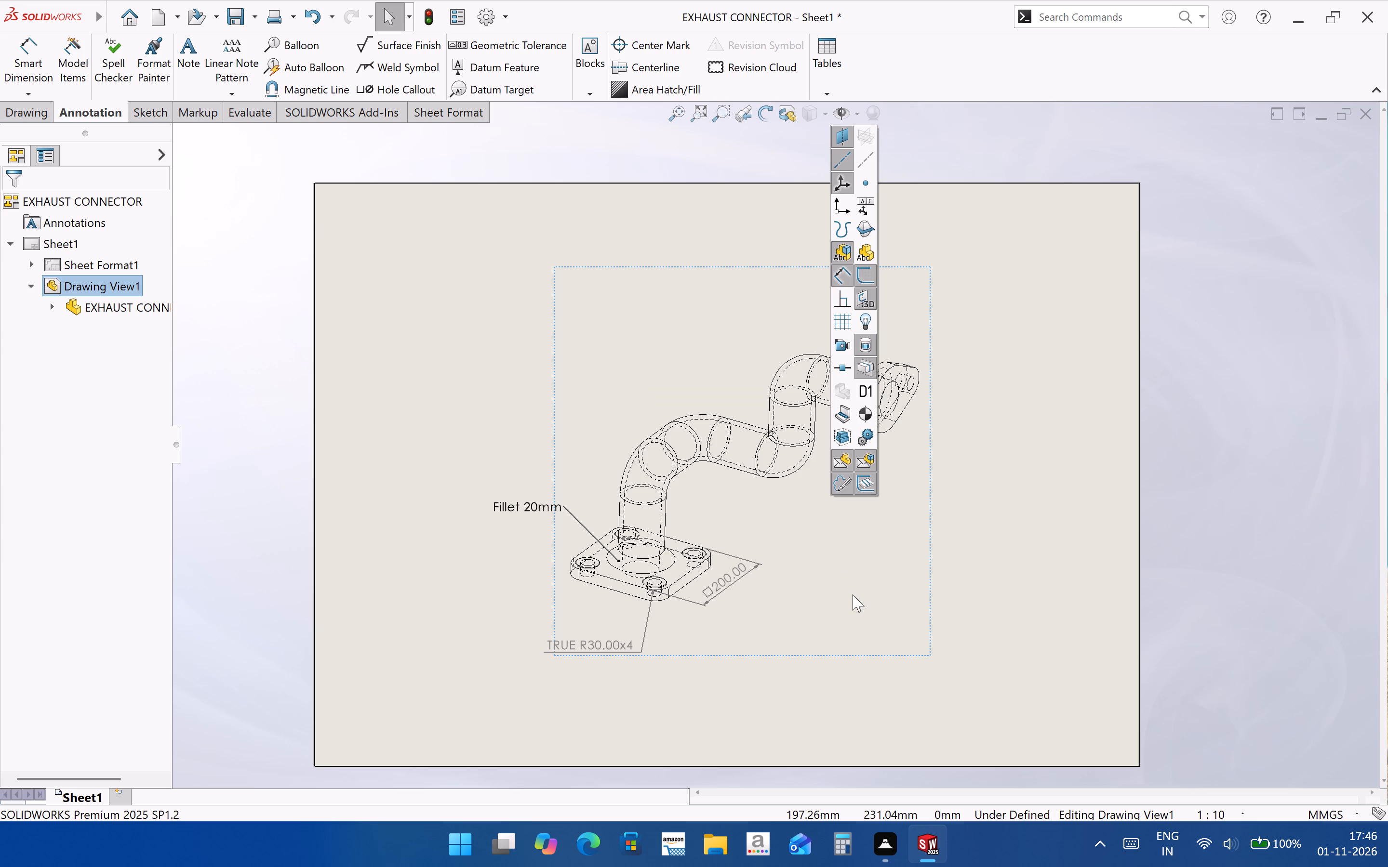
pyautogui.click(871, 274)
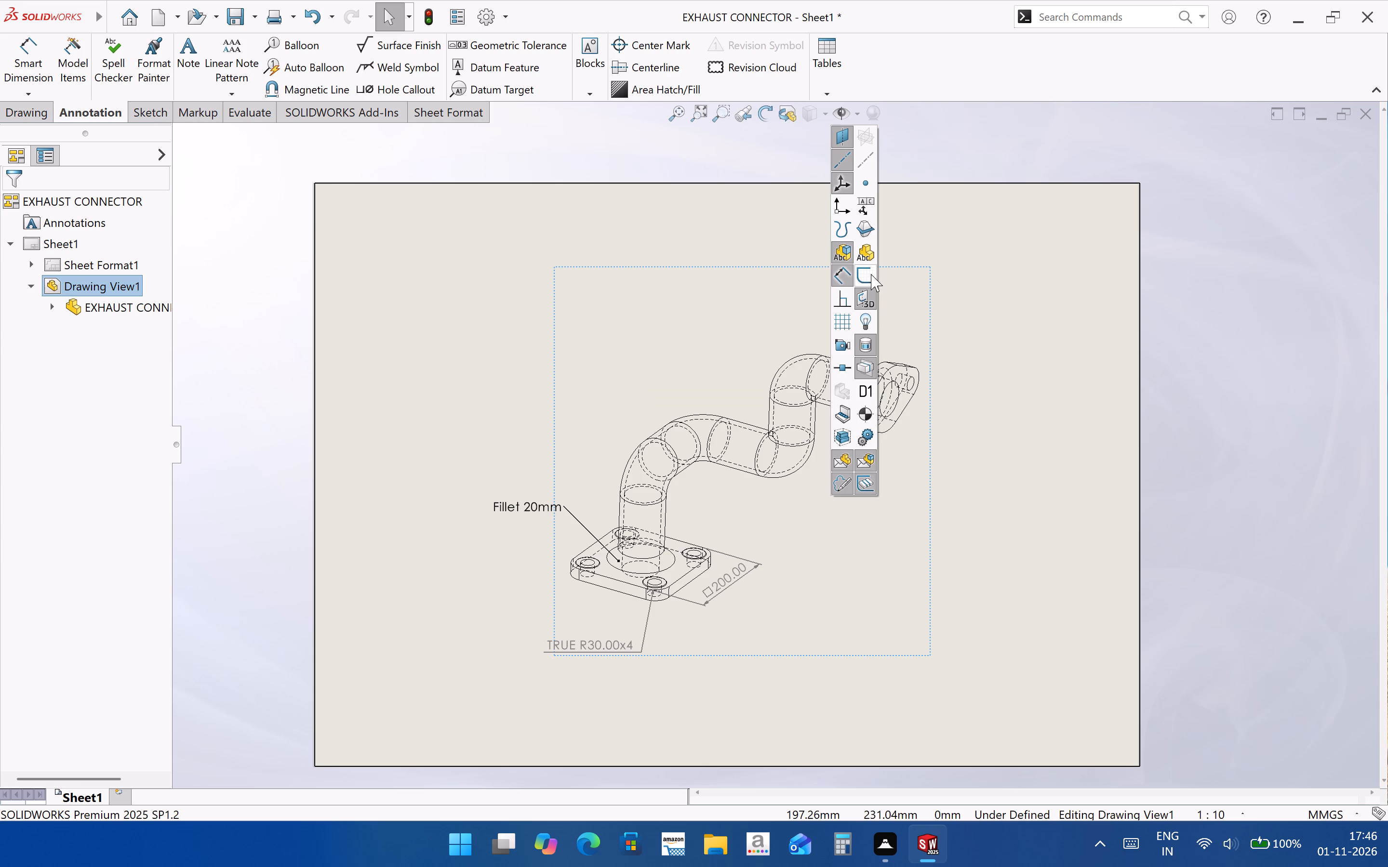
pyautogui.click(872, 266)
pyautogui.click(978, 592)
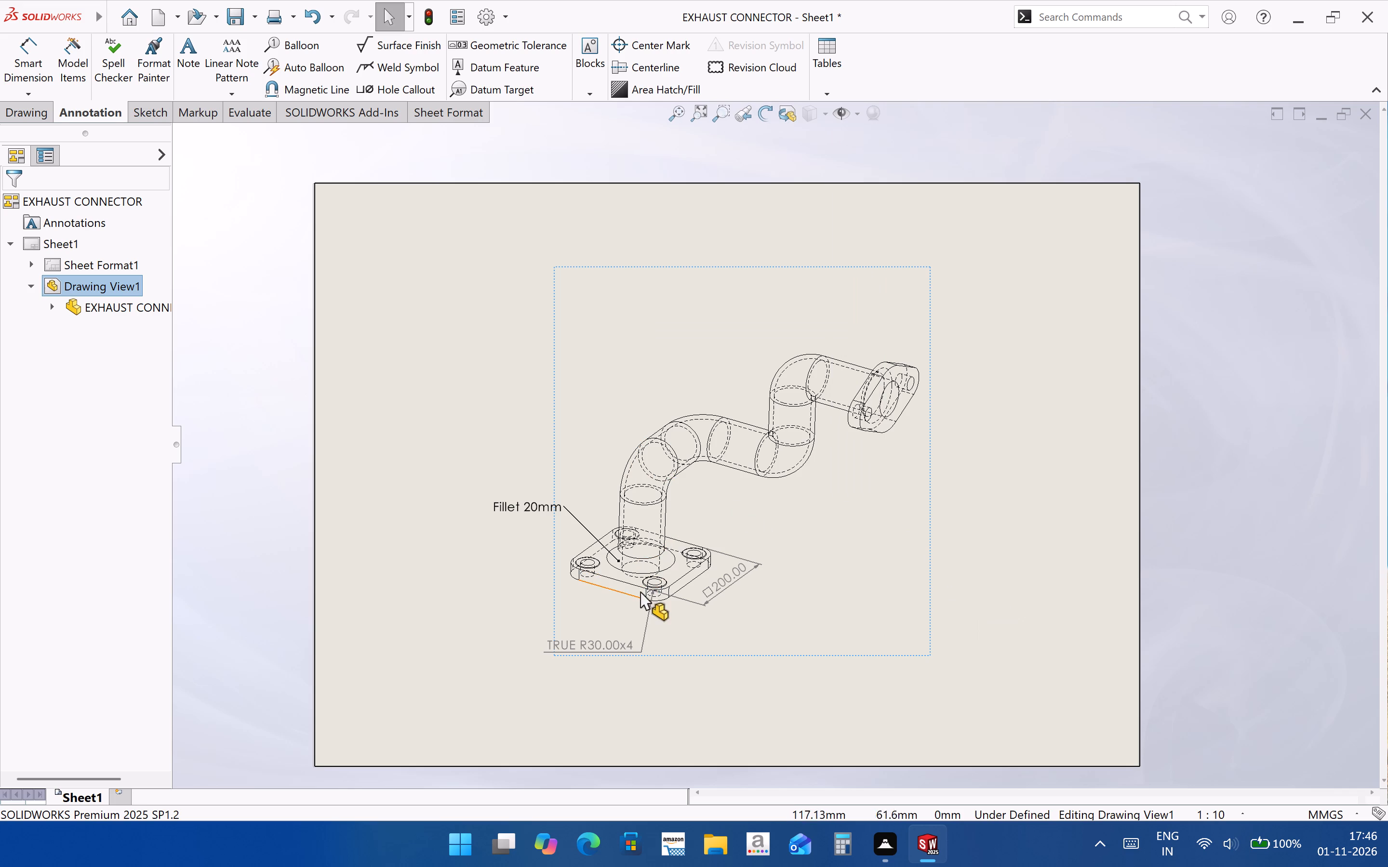
pyautogui.click(988, 568)
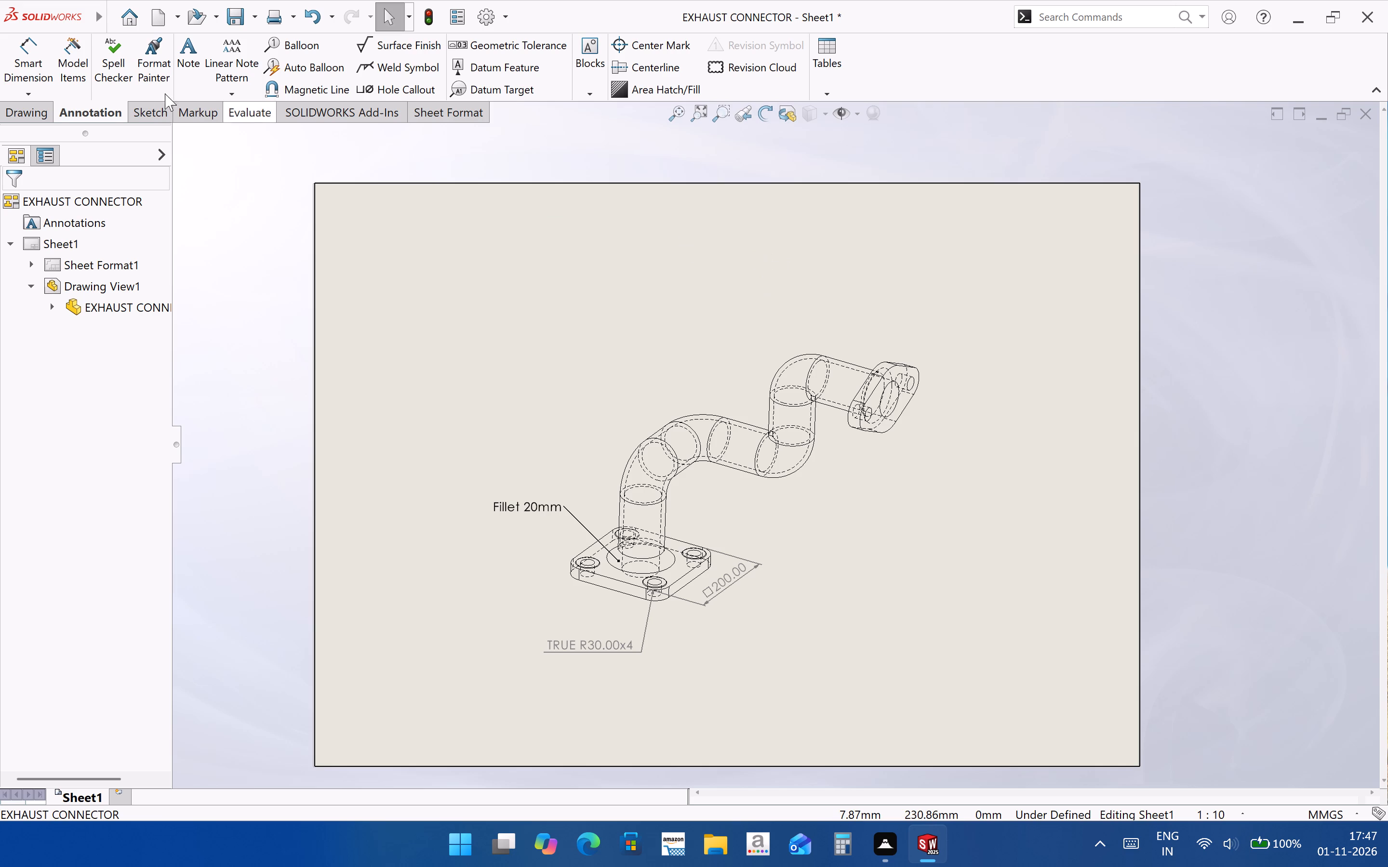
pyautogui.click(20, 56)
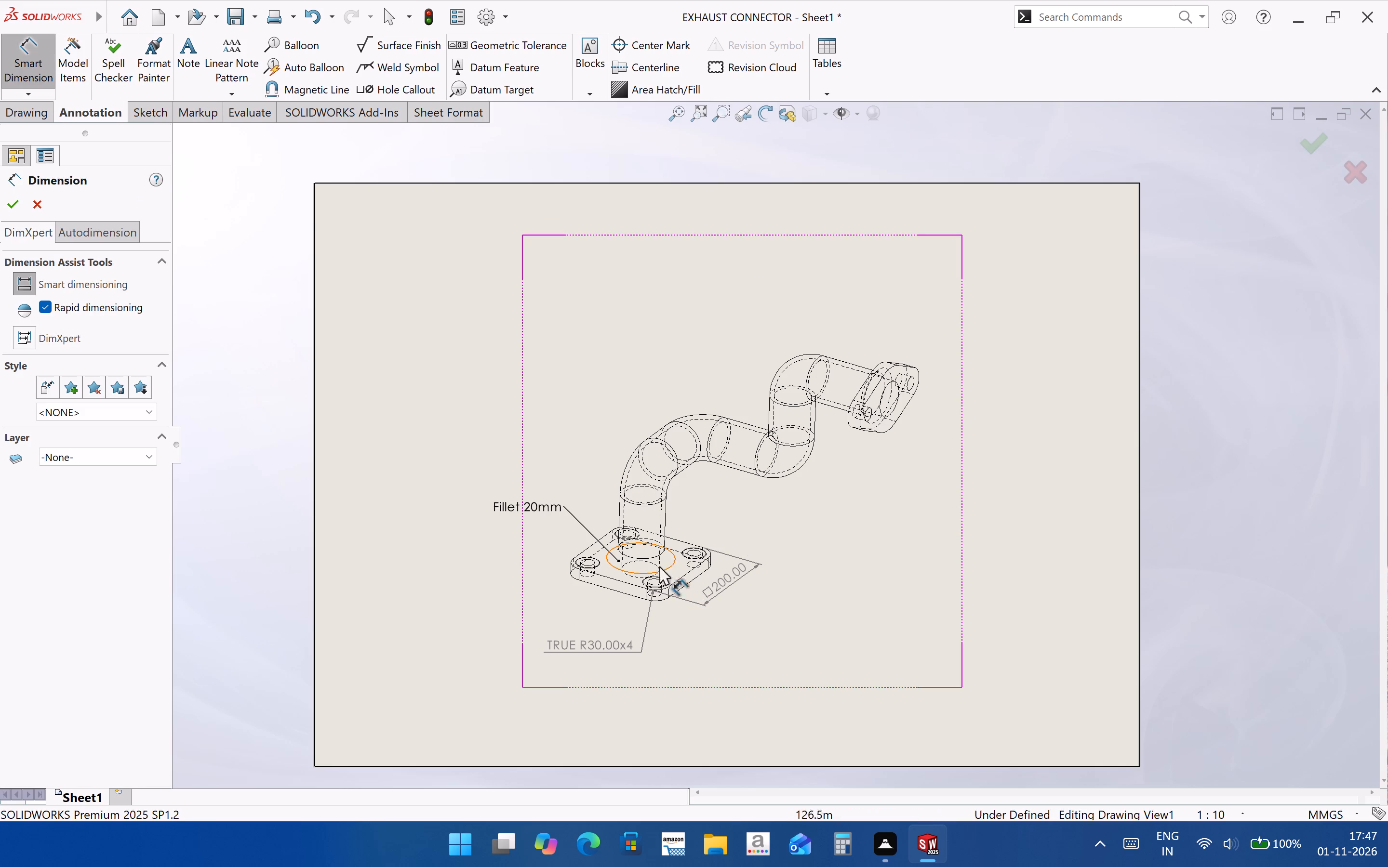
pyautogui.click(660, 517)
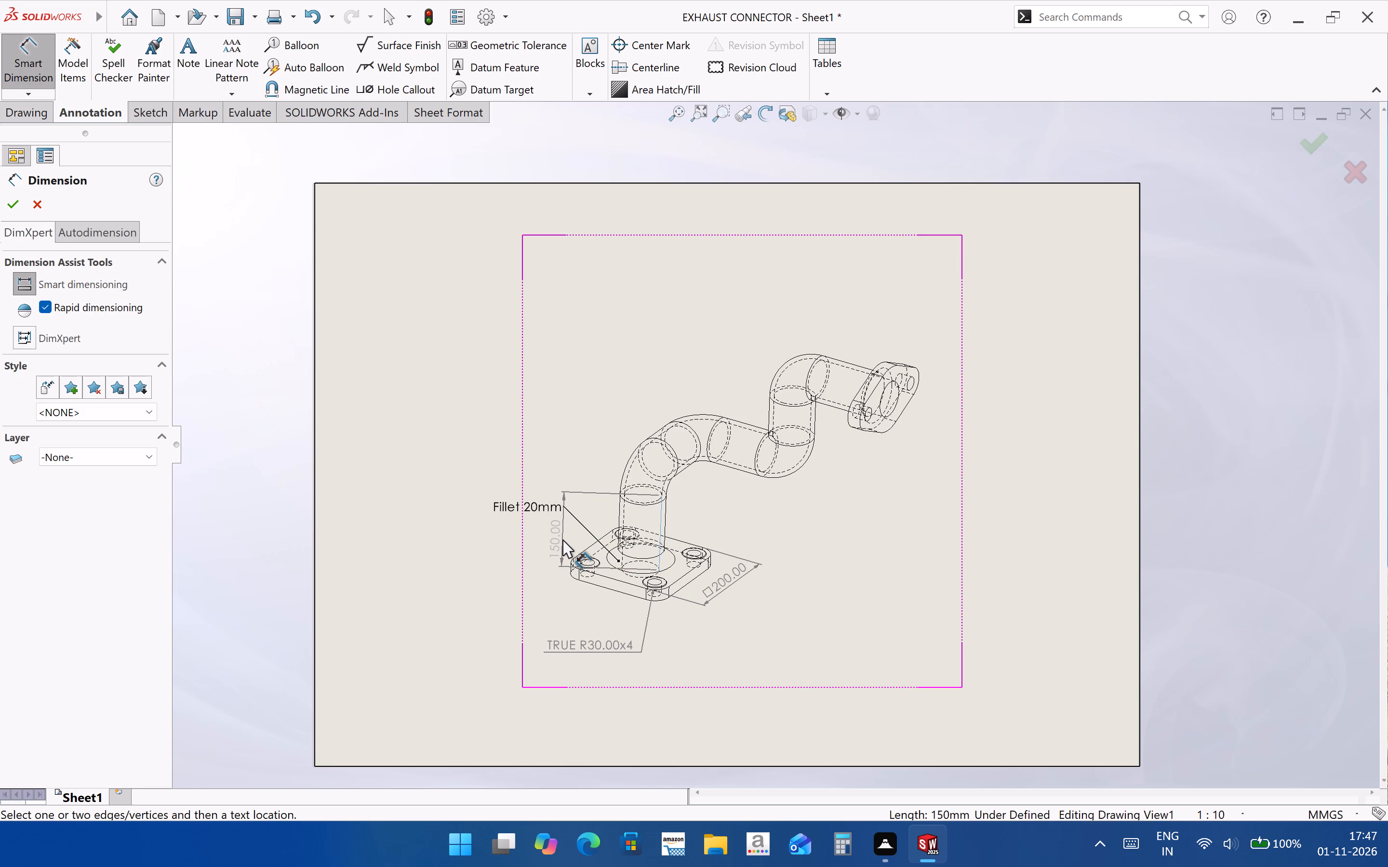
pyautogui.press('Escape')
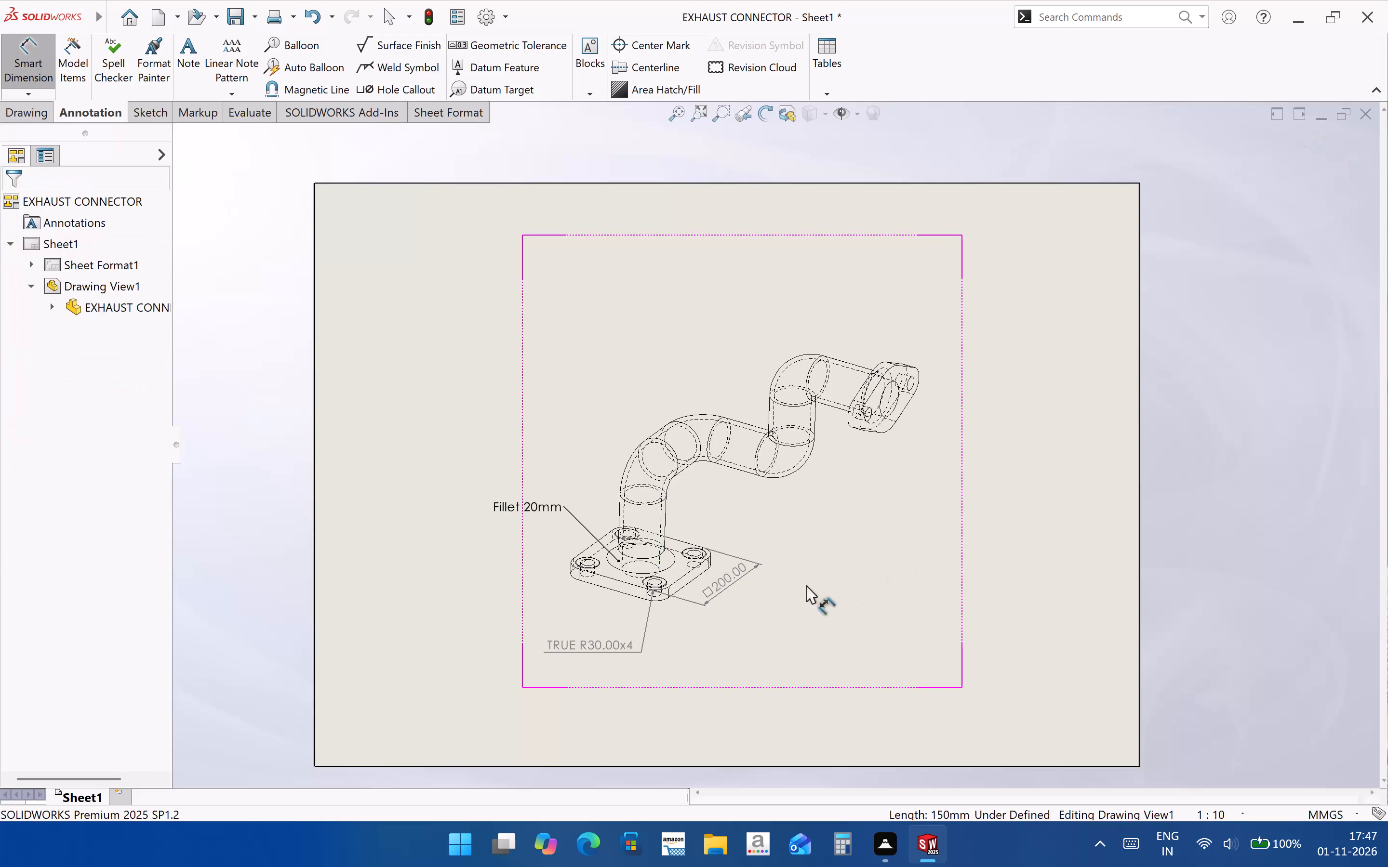
# Delete the base's square size dimension, its x4 corner radius dimension and the "Fillet 20mm" note.
pyautogui.click(738, 579)
pyautogui.press('Delete')
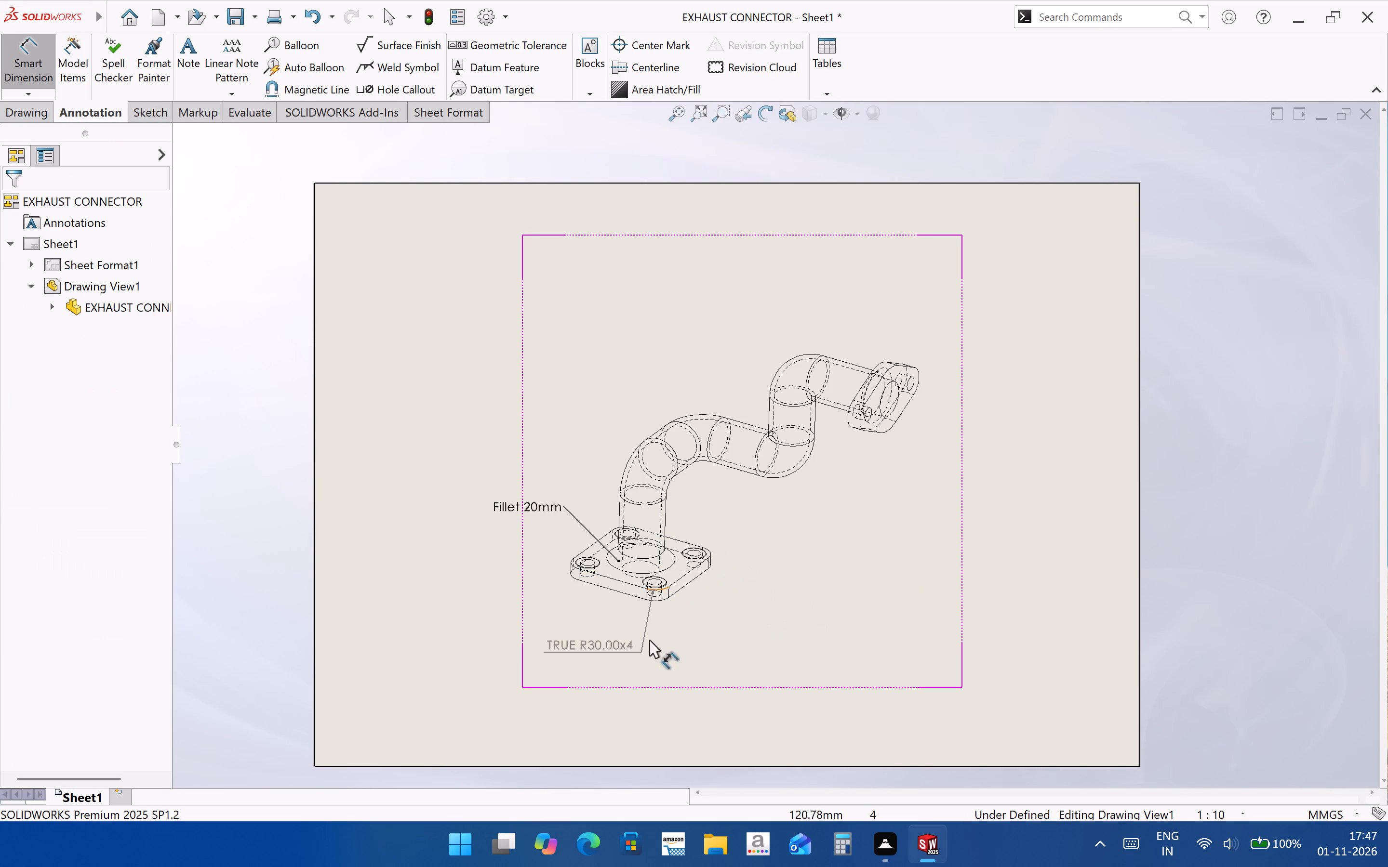
pyautogui.click(617, 645)
pyautogui.press('Delete')
pyautogui.click(535, 507)
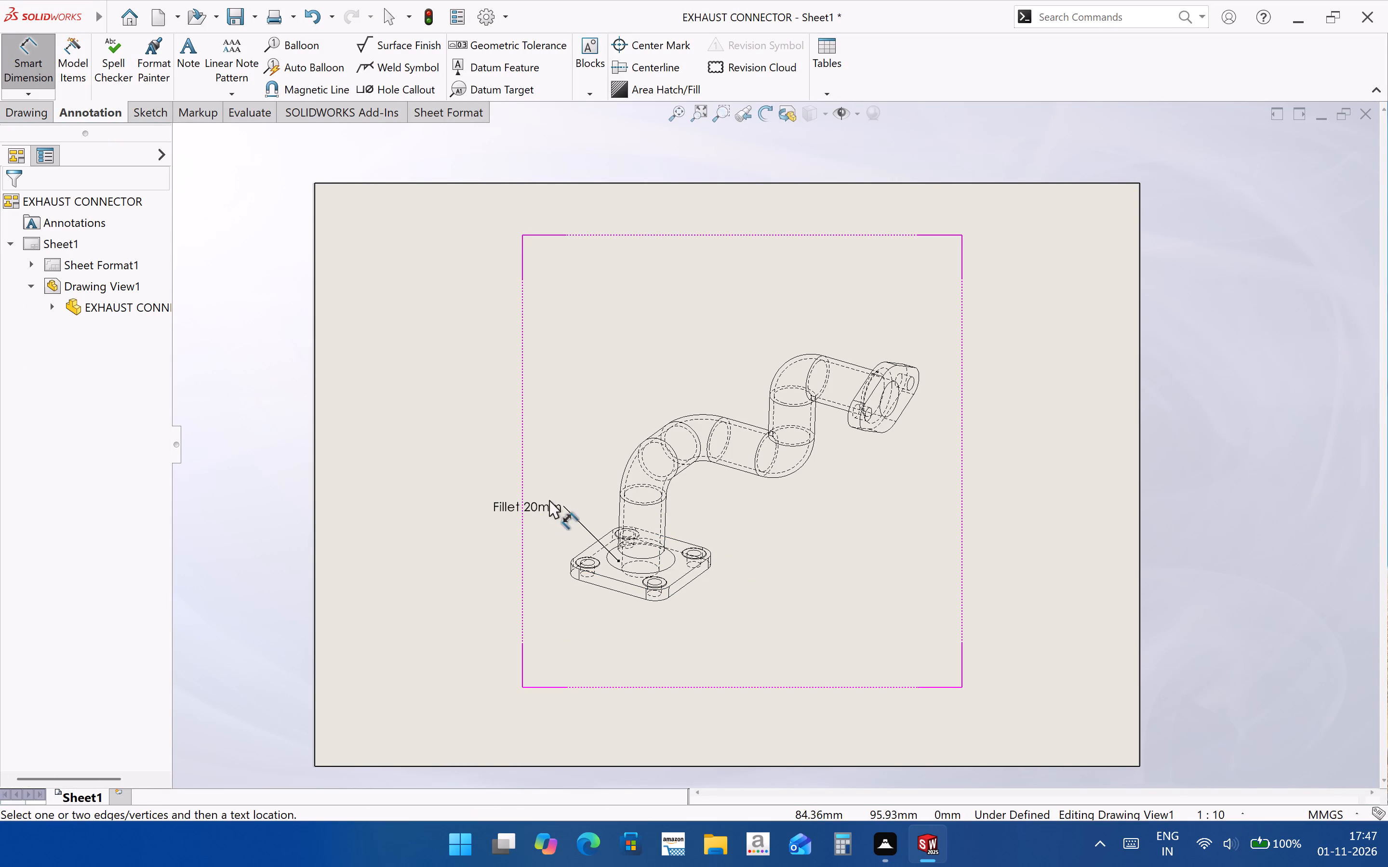
pyautogui.press('Escape')
pyautogui.click(536, 501)
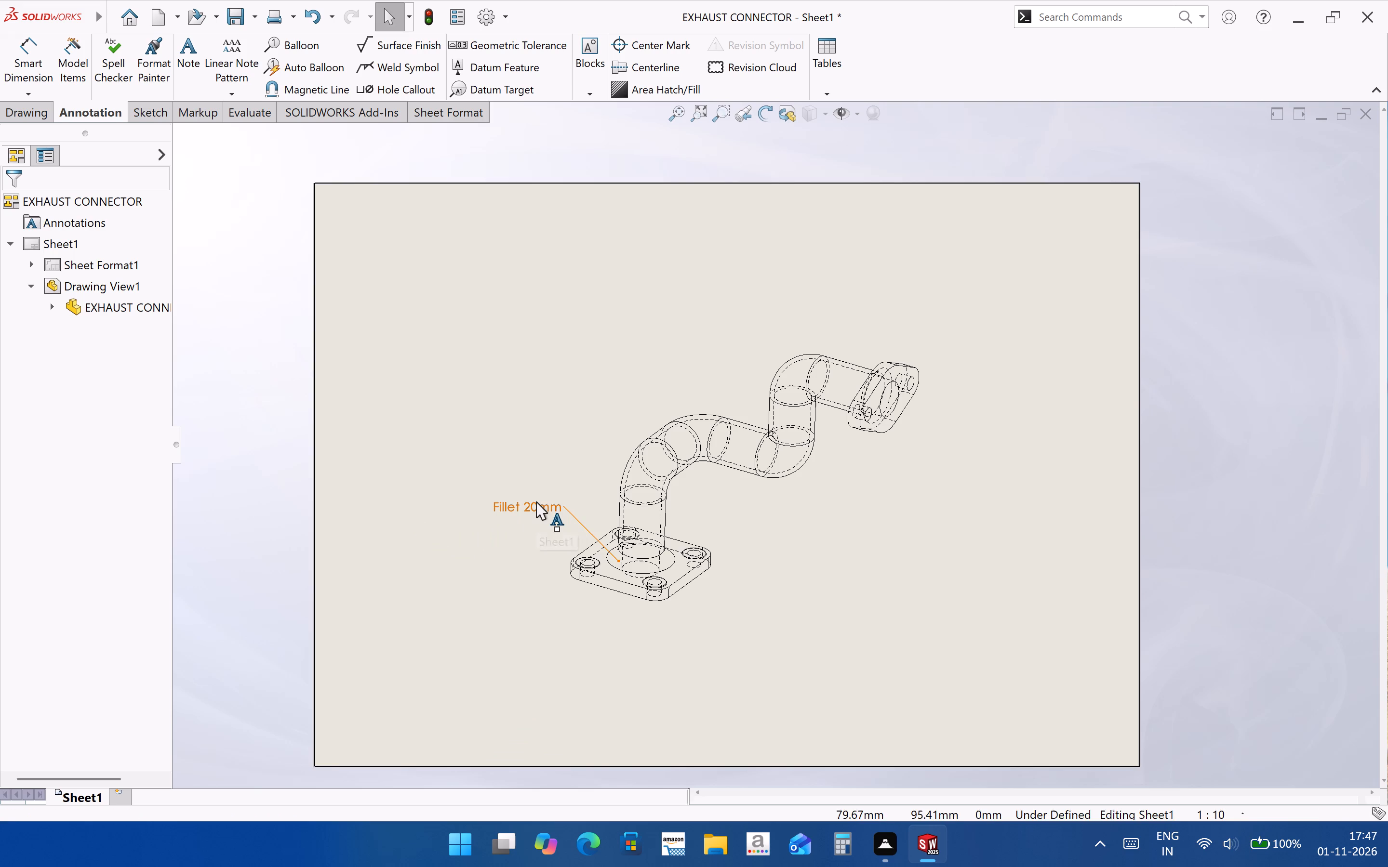
pyautogui.press('Delete')
# Change the isometric view's display style to shaded with edges.
pyautogui.click(761, 623)
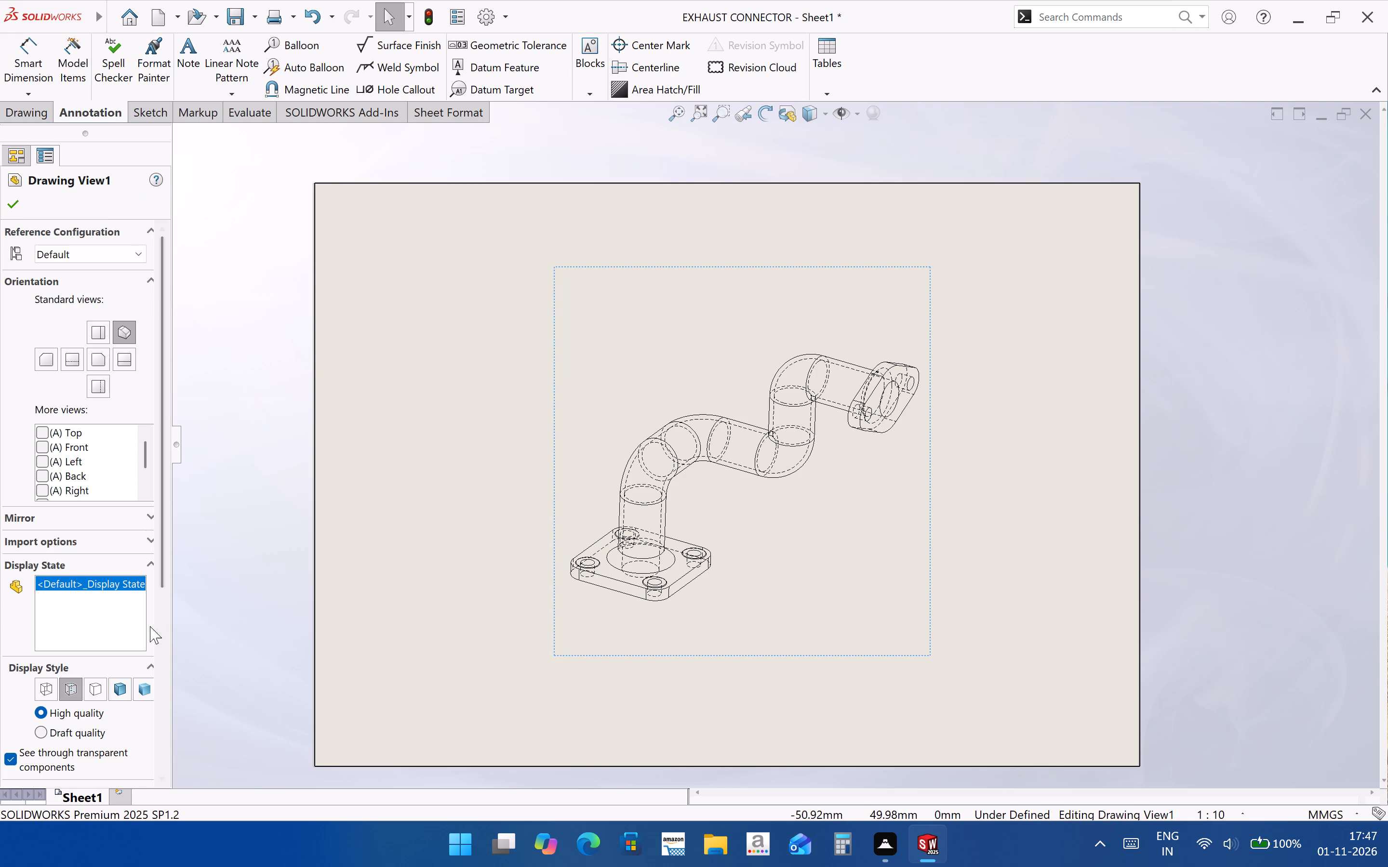
pyautogui.click(126, 693)
pyautogui.click(986, 628)
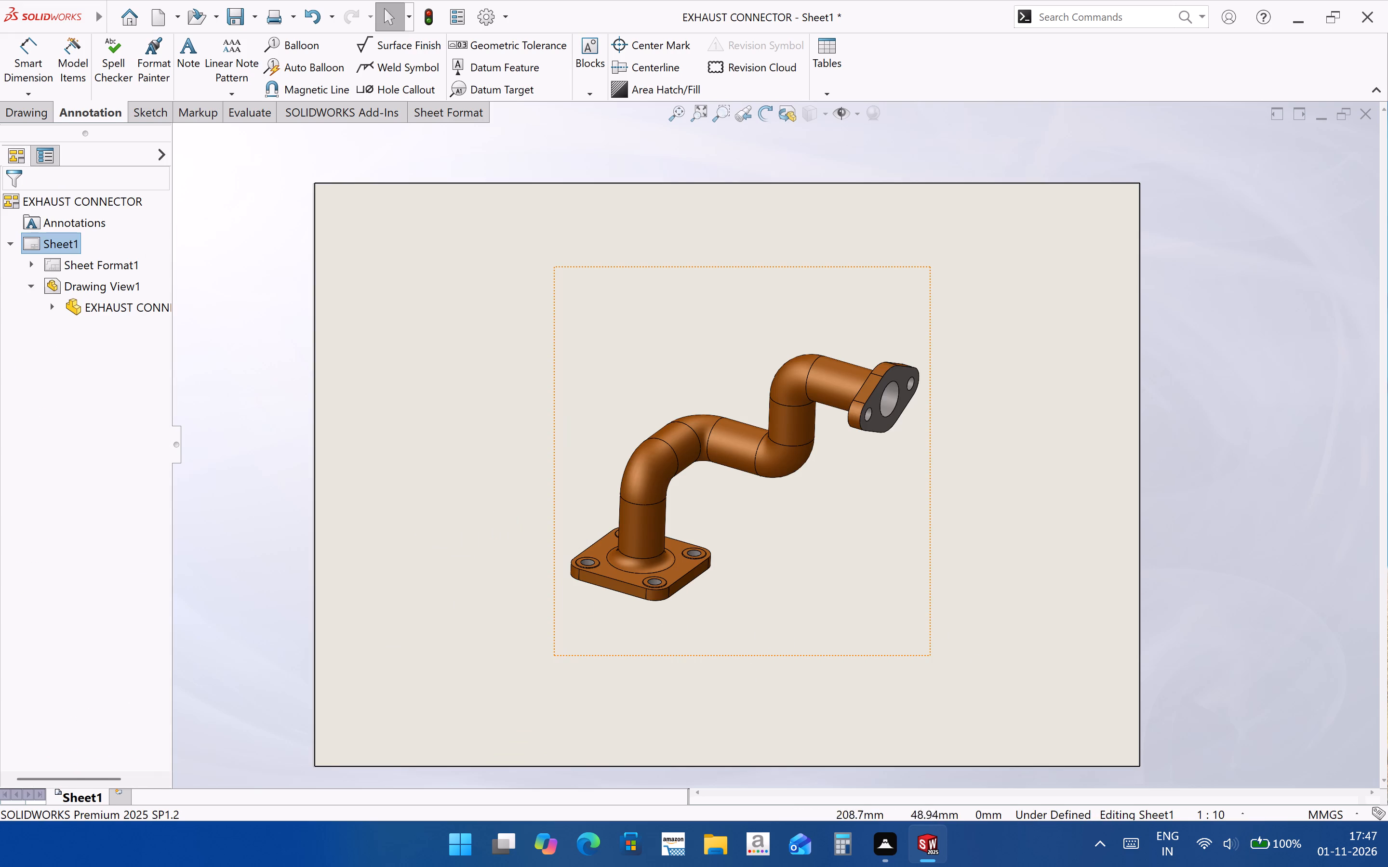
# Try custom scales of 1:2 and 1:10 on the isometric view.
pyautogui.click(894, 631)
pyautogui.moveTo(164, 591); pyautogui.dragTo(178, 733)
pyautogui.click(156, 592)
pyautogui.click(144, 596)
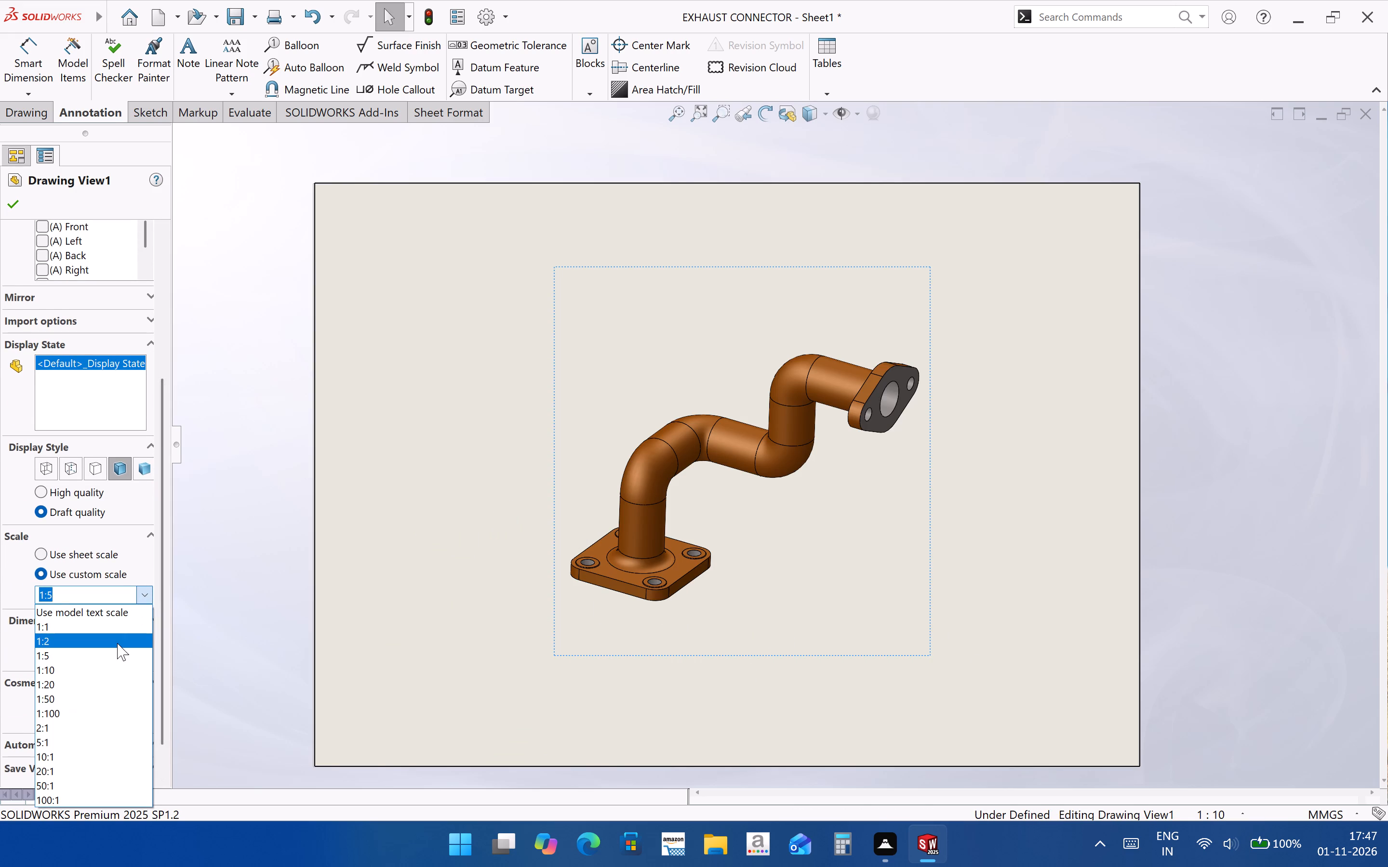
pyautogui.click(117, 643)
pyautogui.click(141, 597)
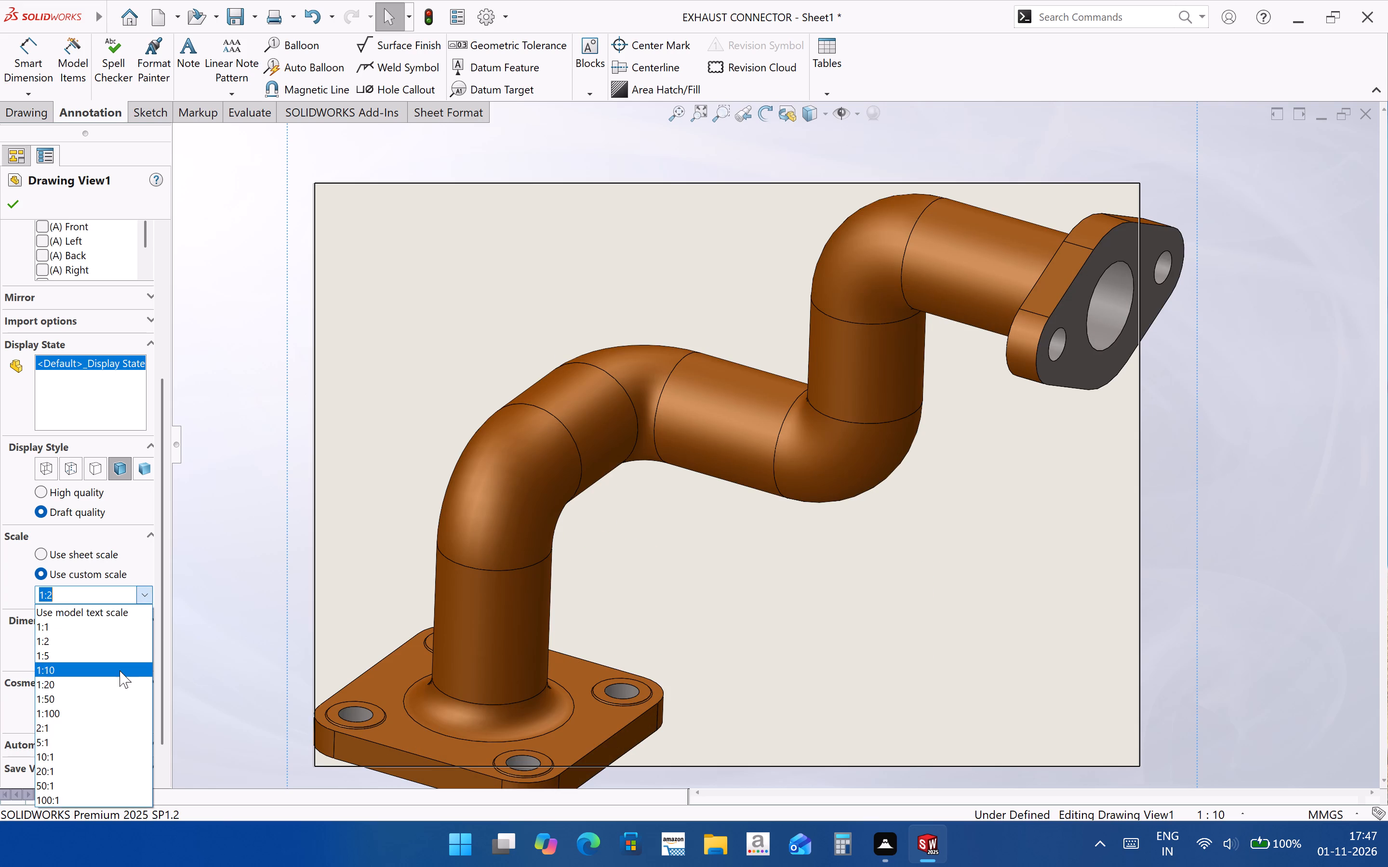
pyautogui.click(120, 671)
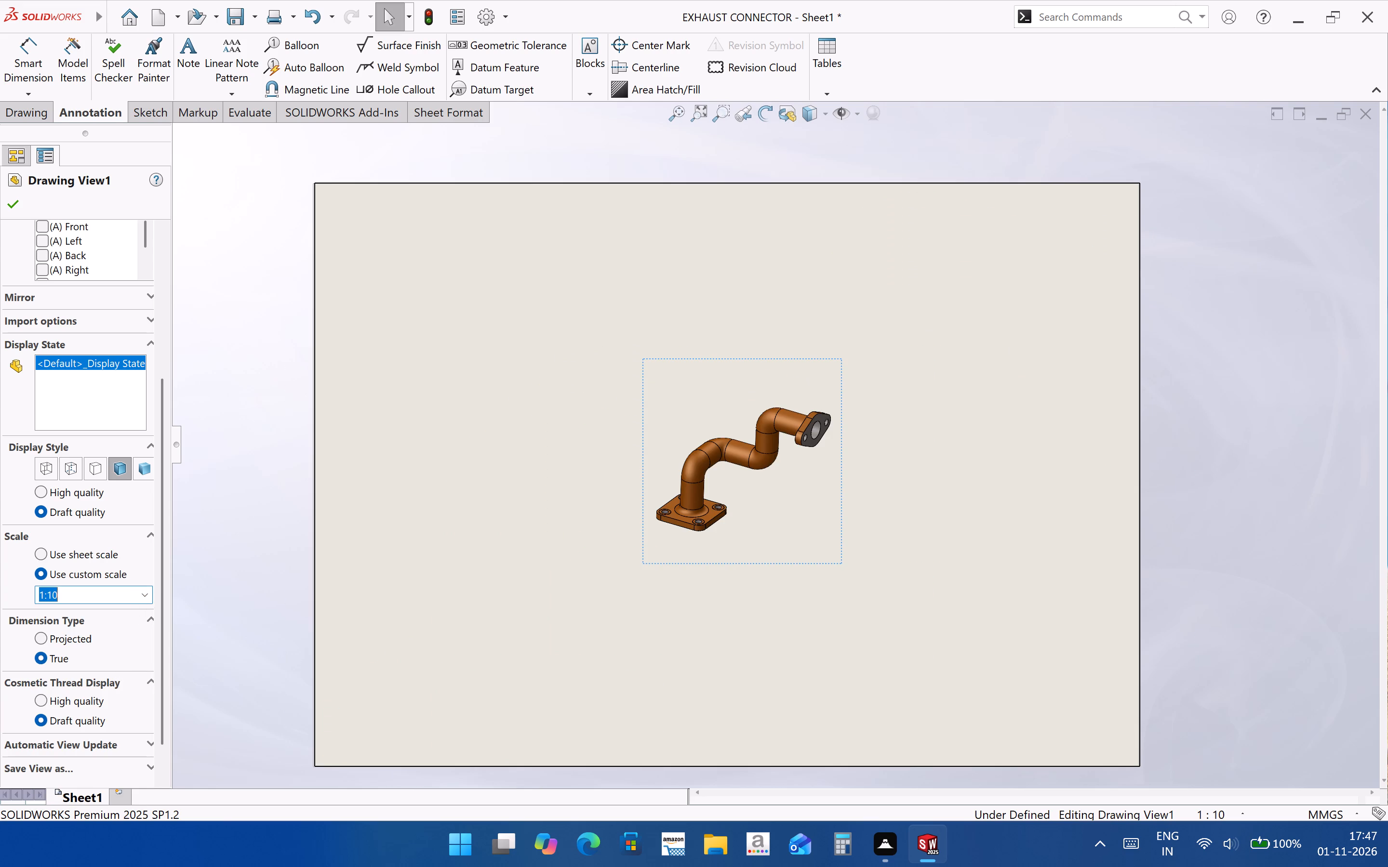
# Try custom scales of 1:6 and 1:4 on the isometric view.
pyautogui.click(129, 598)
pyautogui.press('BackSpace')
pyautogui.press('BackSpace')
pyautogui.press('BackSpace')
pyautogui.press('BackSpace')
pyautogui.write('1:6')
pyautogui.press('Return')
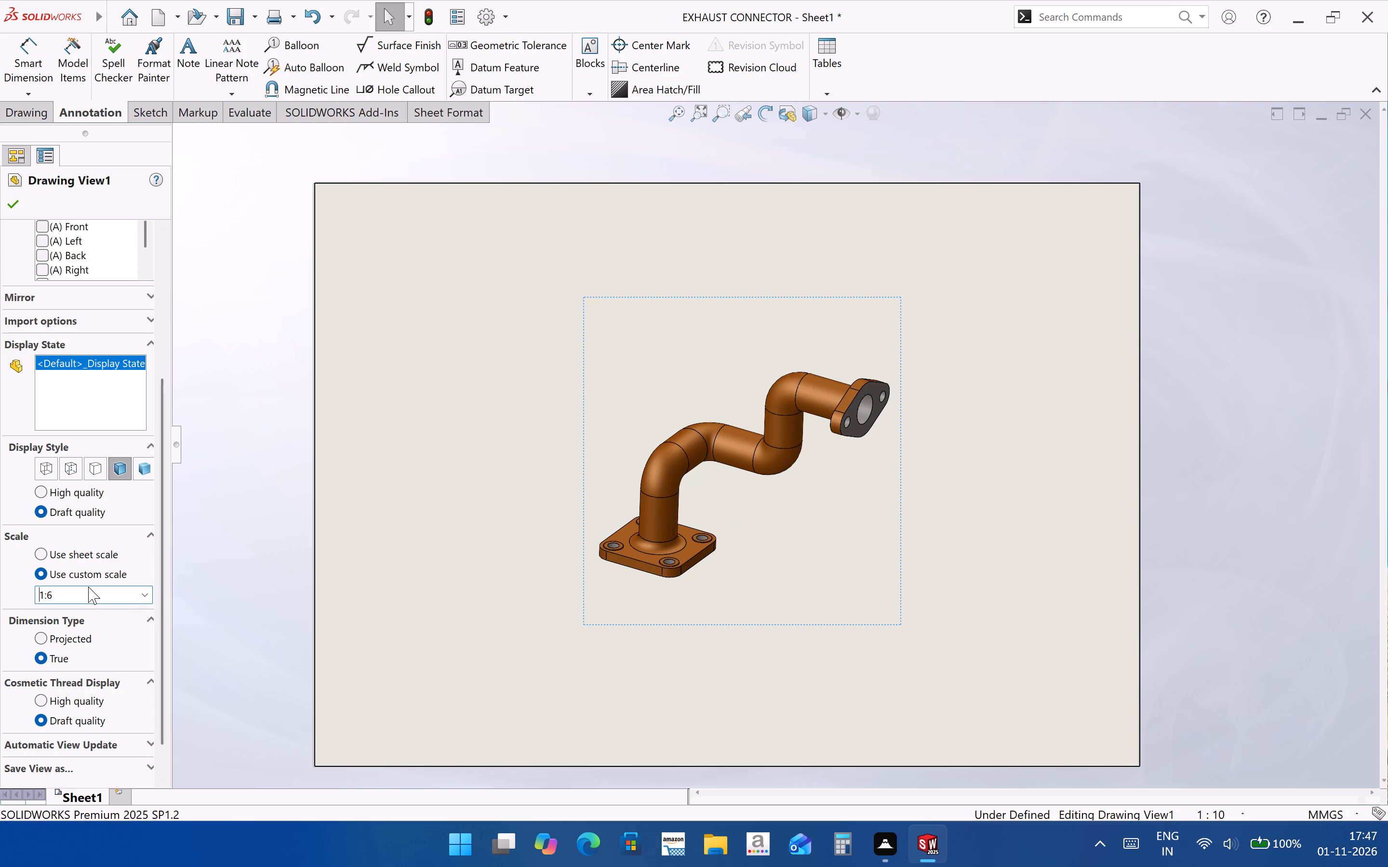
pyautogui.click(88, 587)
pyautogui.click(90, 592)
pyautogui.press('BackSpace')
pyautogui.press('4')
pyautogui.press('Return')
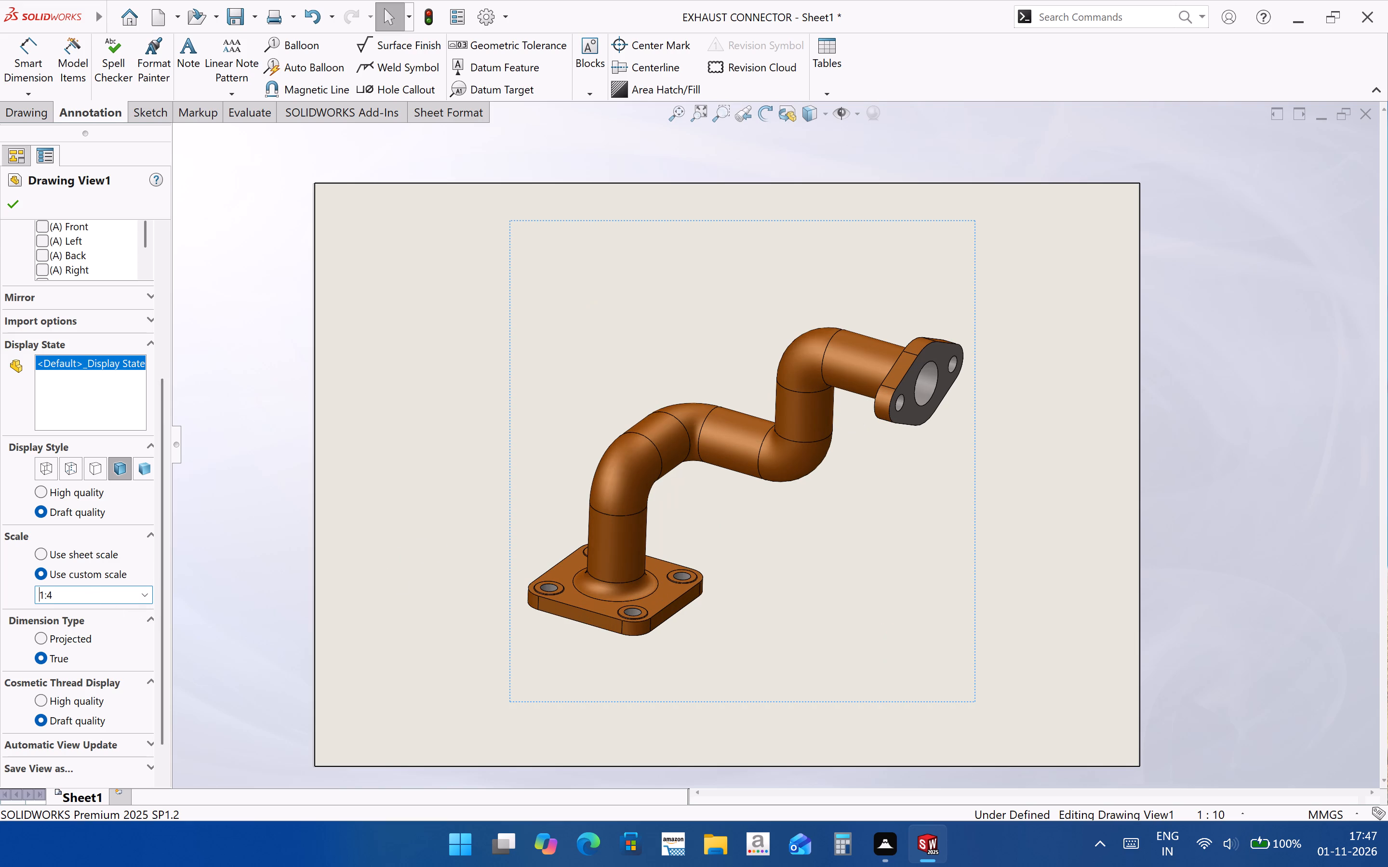
# Set the isometric view's custom scale to 1:7 and leave the view's properties.
pyautogui.click(90, 592)
pyautogui.press('BackSpace')
pyautogui.press('7')
pyautogui.press('Return')
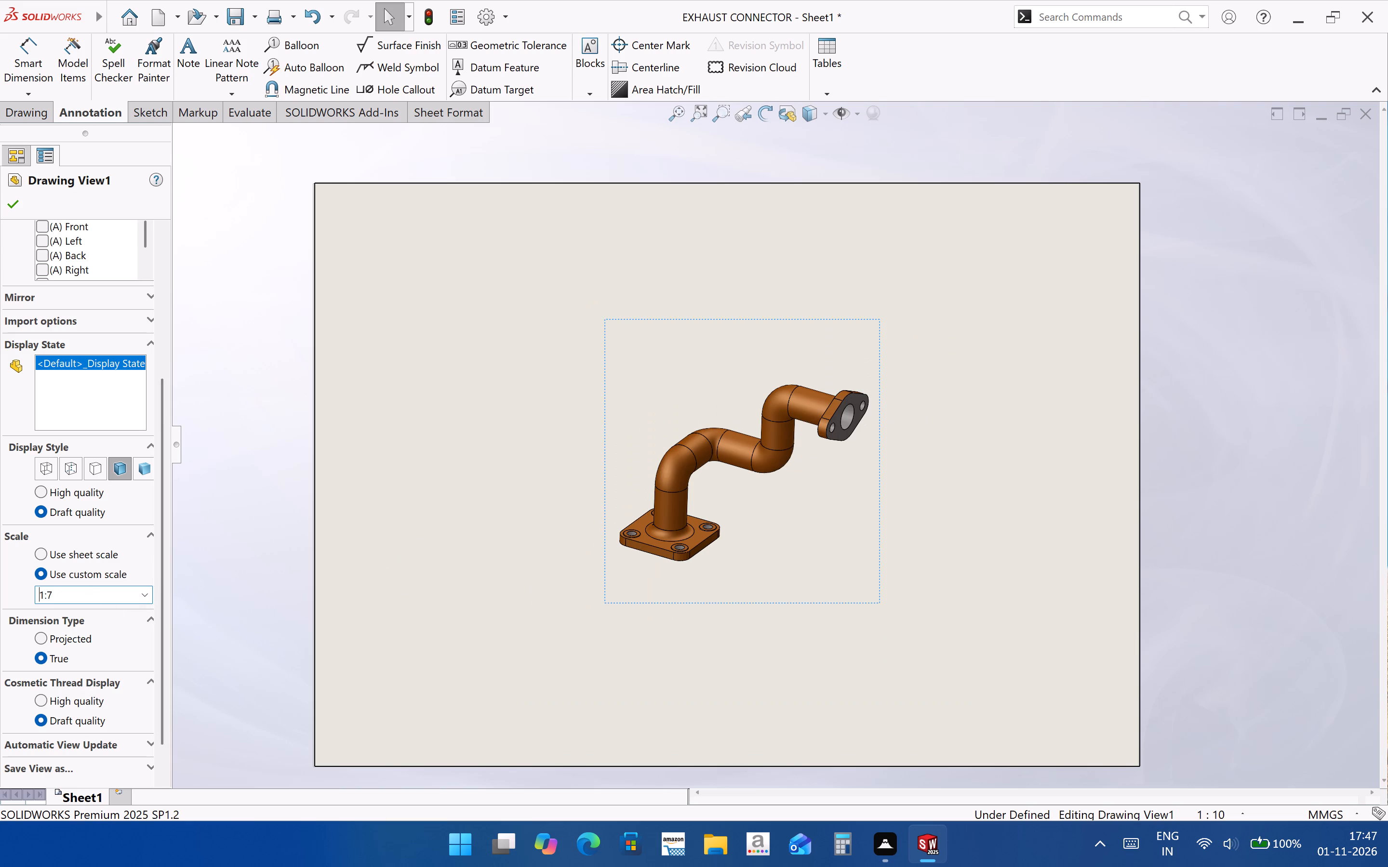
pyautogui.click(90, 592)
pyautogui.press('BackSpace')
pyautogui.click(491, 700)
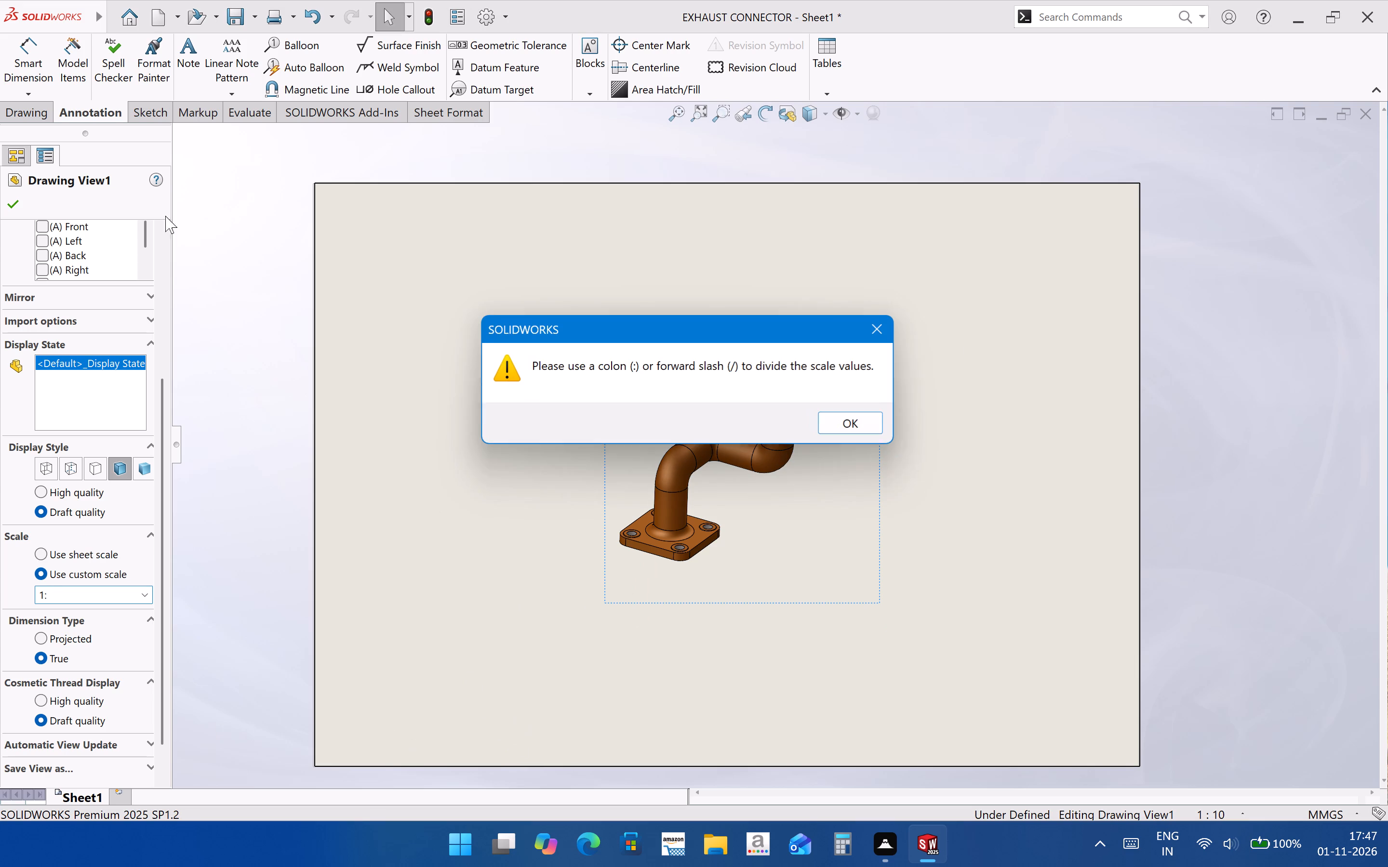
pyautogui.click(876, 337)
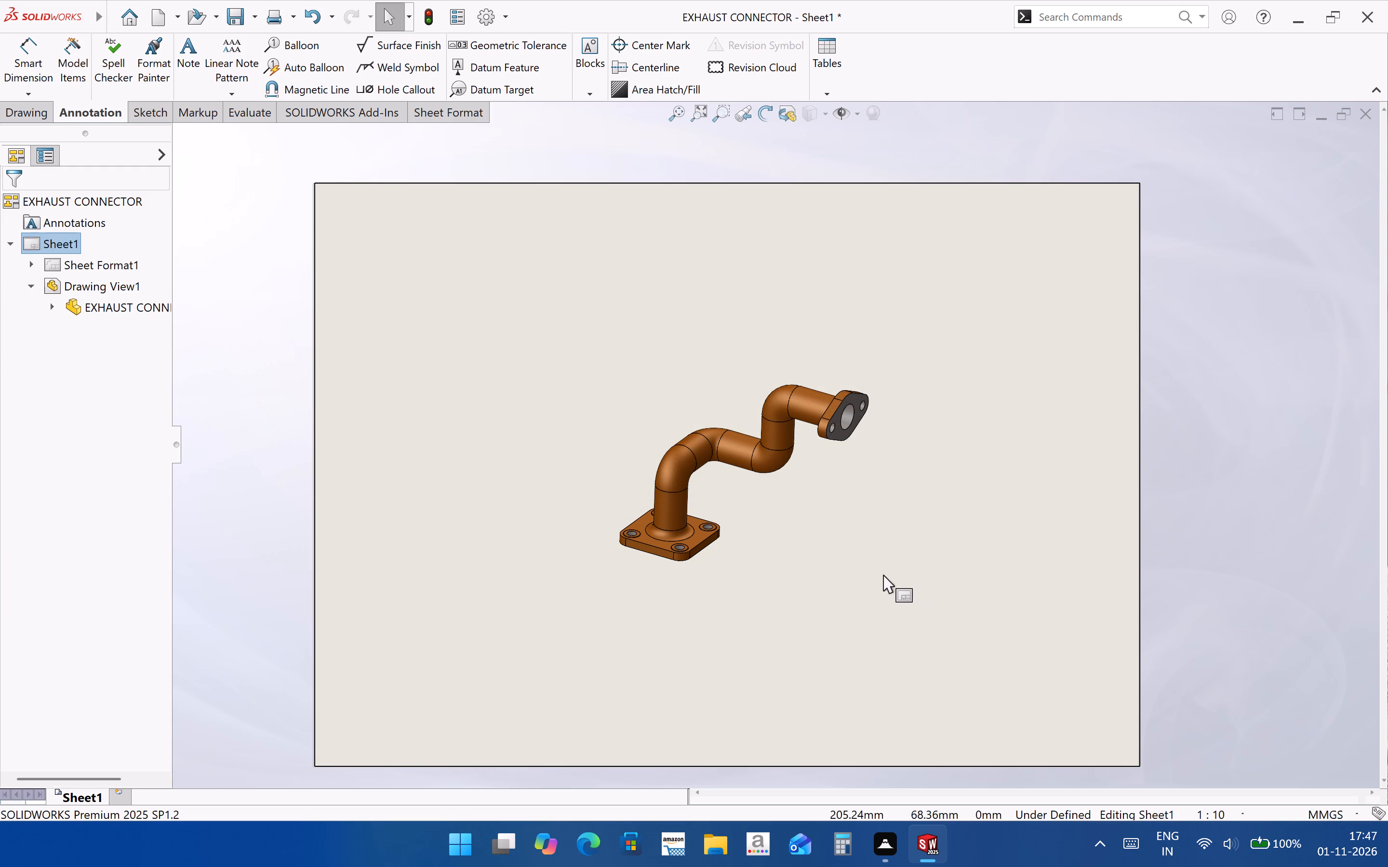
# Move the isometric view of the exhaust connector into the upper-right corner of the sheet.
pyautogui.click(858, 549)
pyautogui.click(742, 522)
pyautogui.click(875, 591)
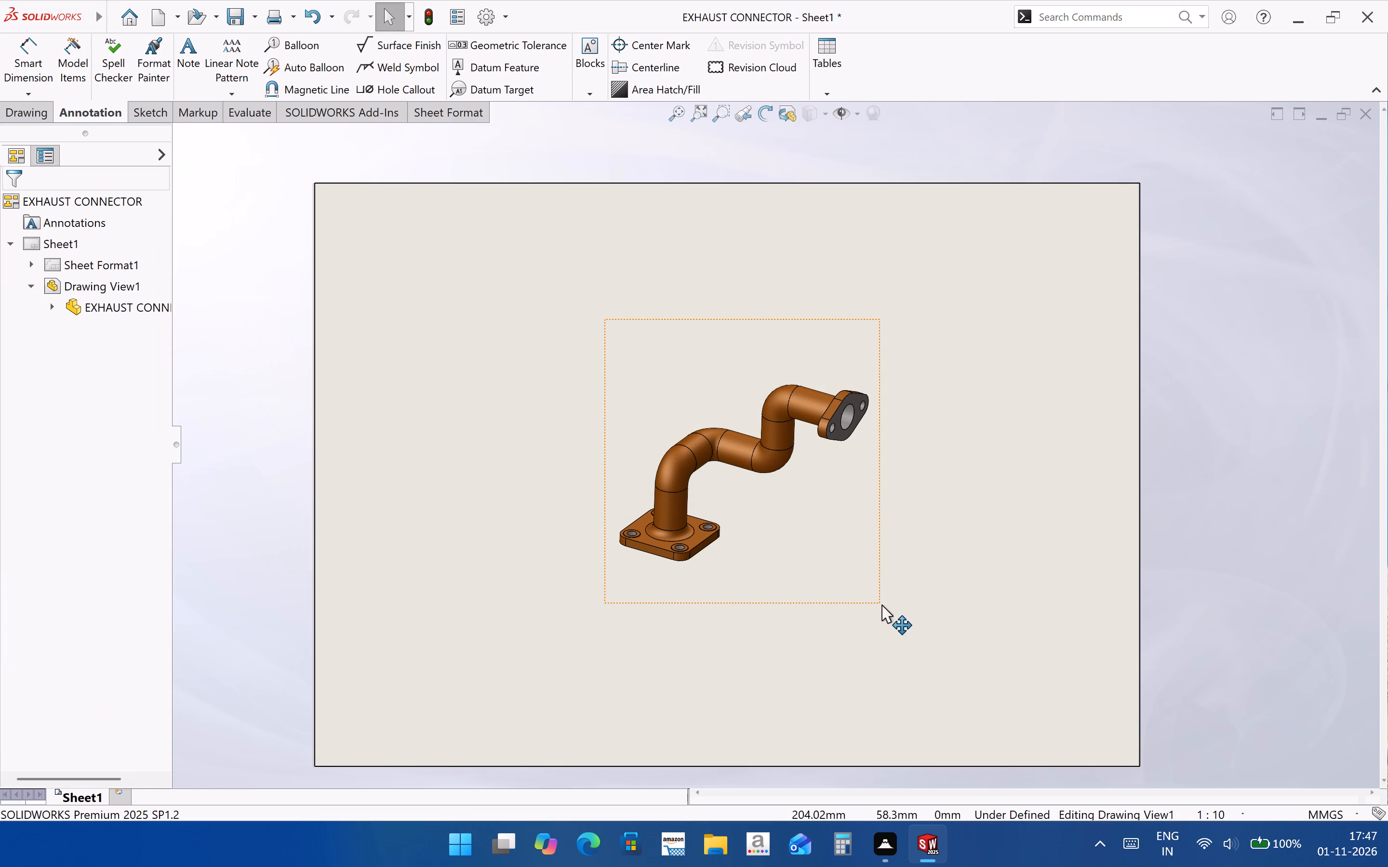
pyautogui.moveTo(881, 604); pyautogui.dragTo(1072, 451)
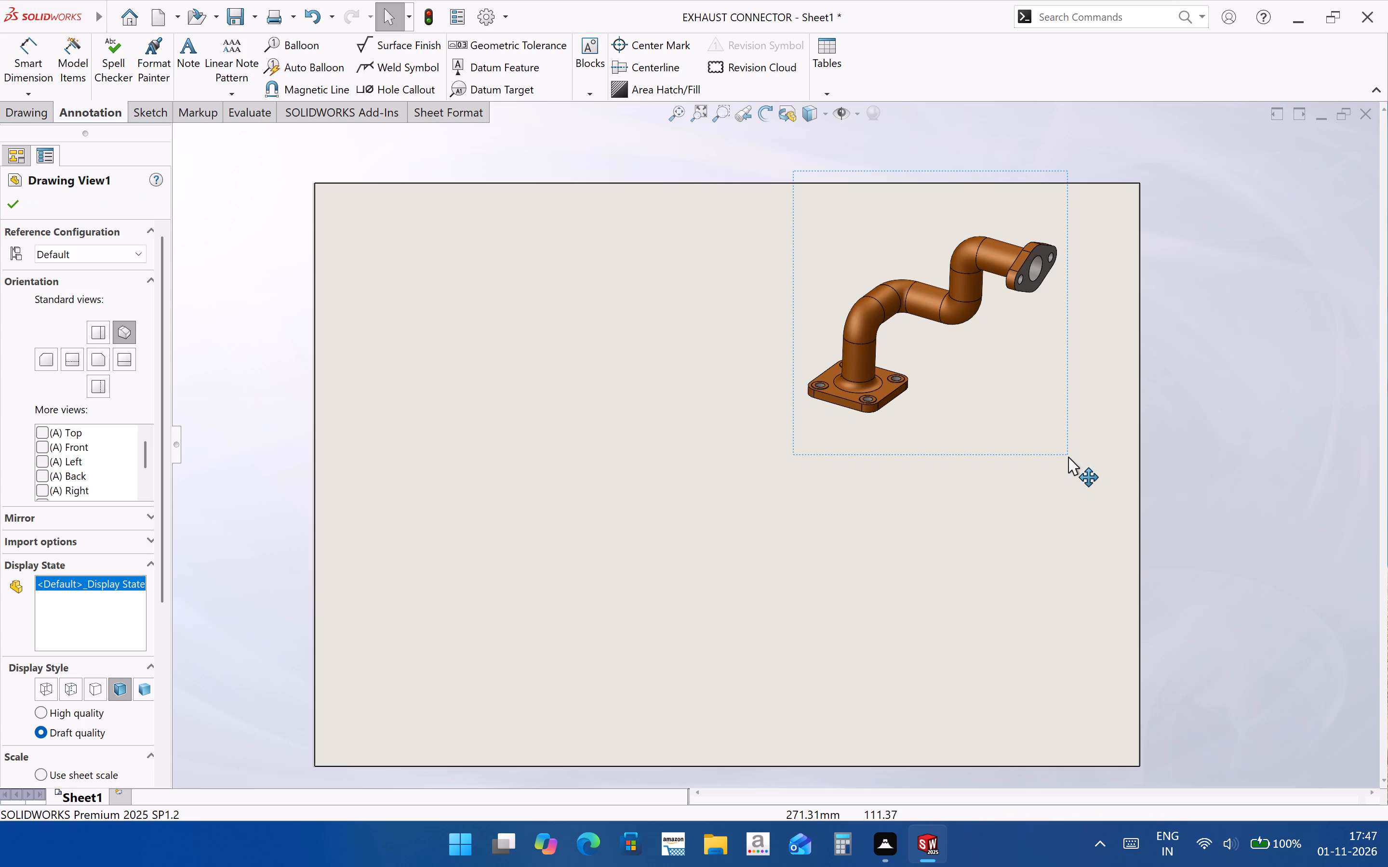
pyautogui.moveTo(1068, 457); pyautogui.dragTo(1121, 436)
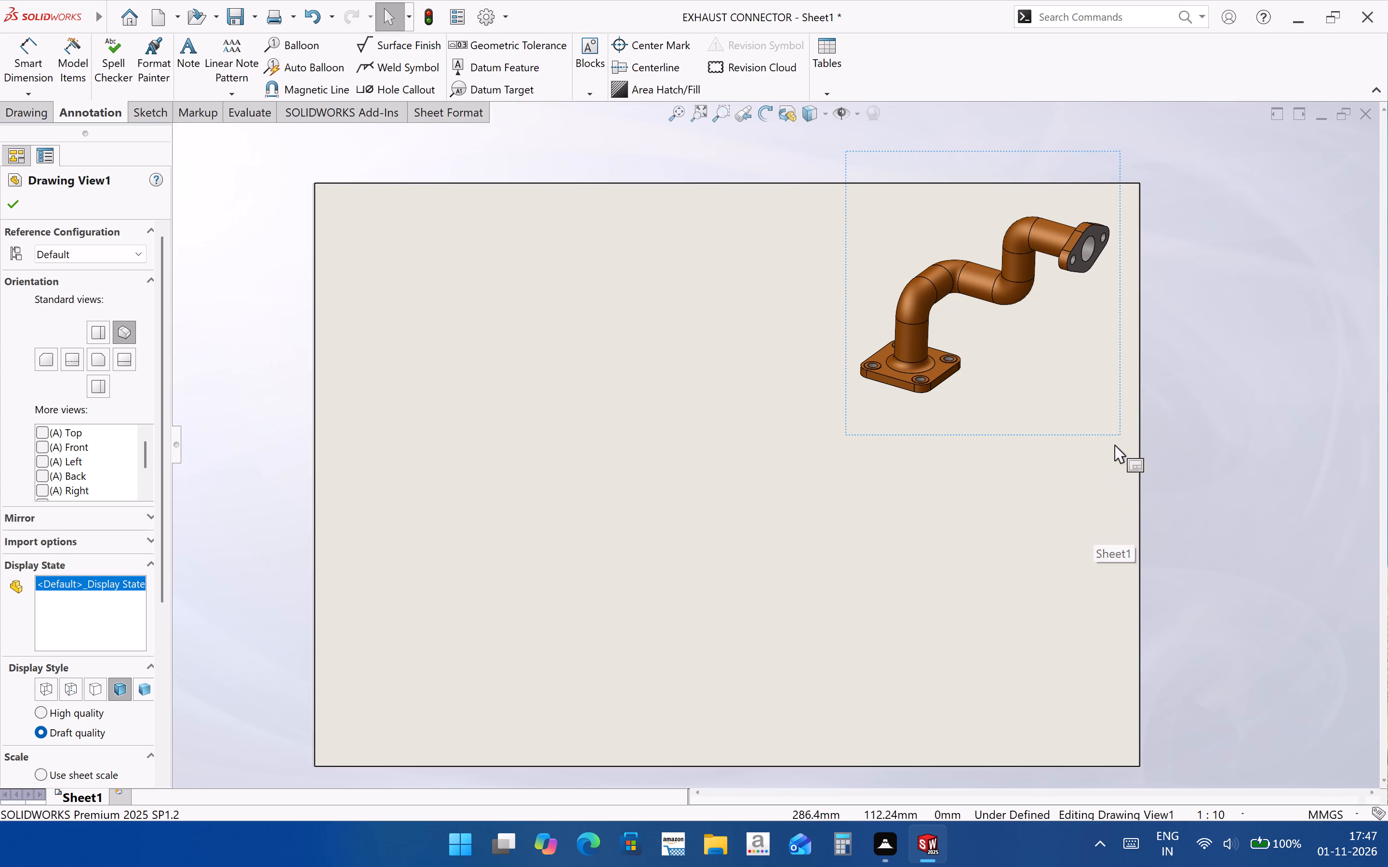
pyautogui.moveTo(1117, 433); pyautogui.dragTo(1130, 427)
pyautogui.click(1112, 497)
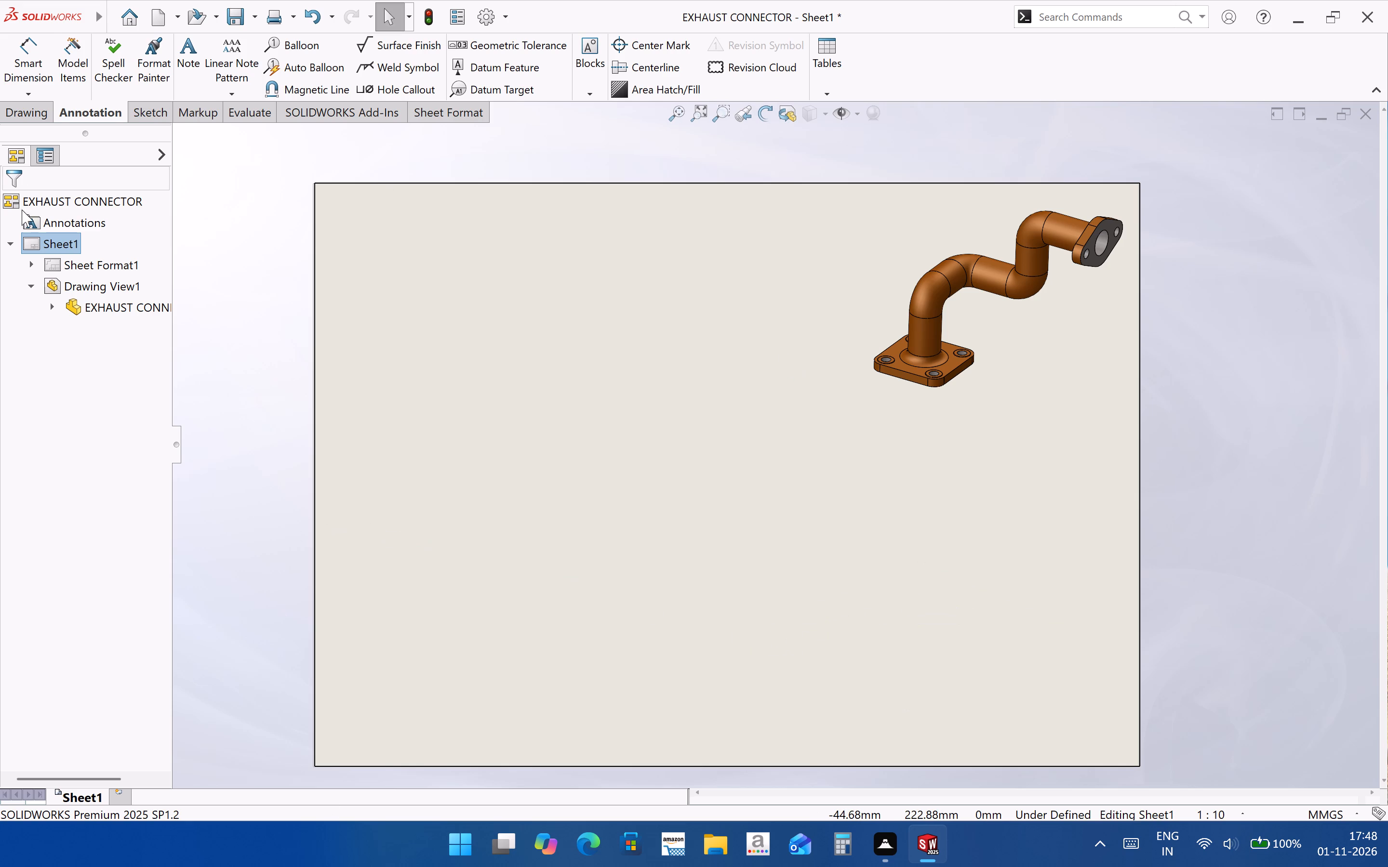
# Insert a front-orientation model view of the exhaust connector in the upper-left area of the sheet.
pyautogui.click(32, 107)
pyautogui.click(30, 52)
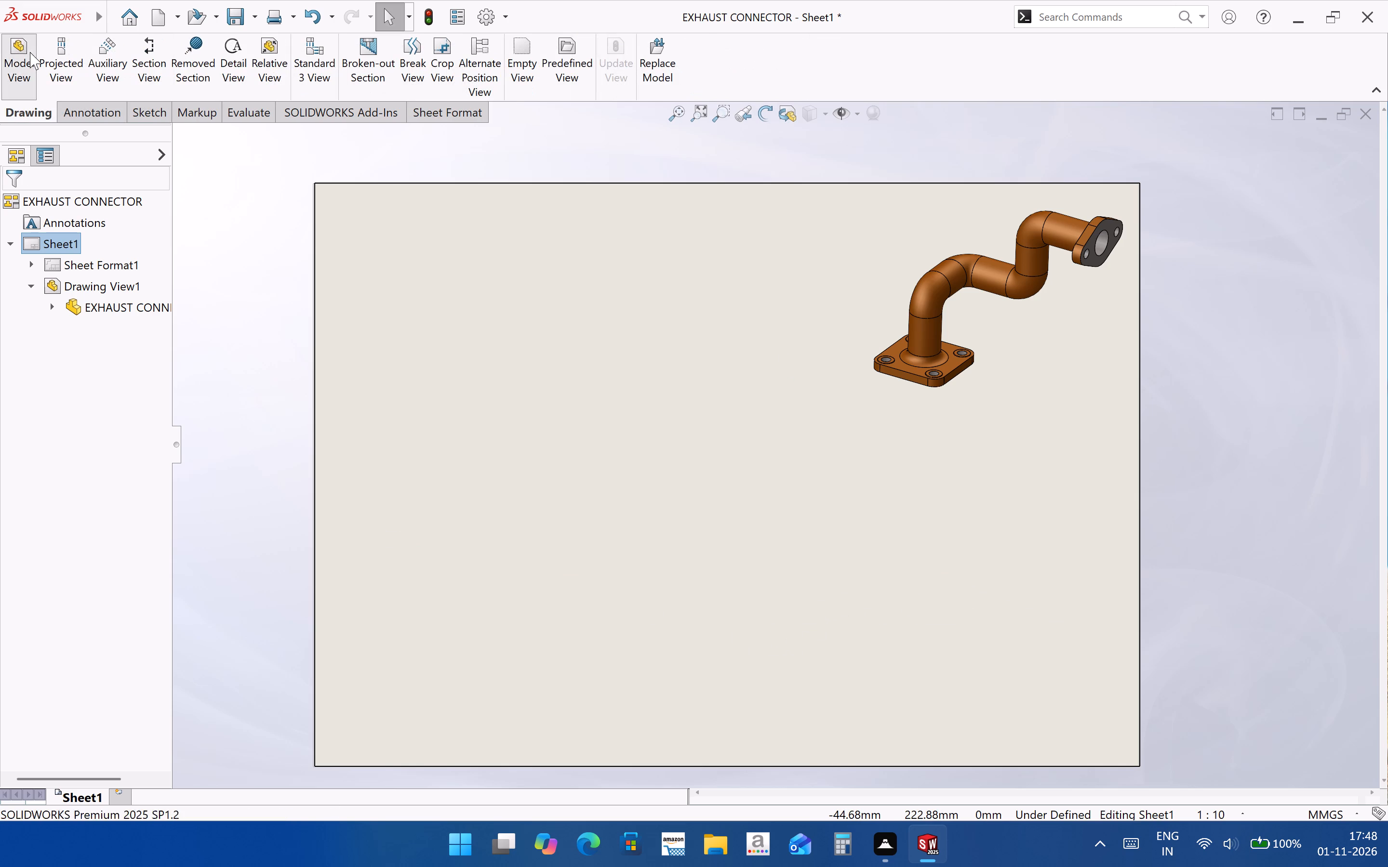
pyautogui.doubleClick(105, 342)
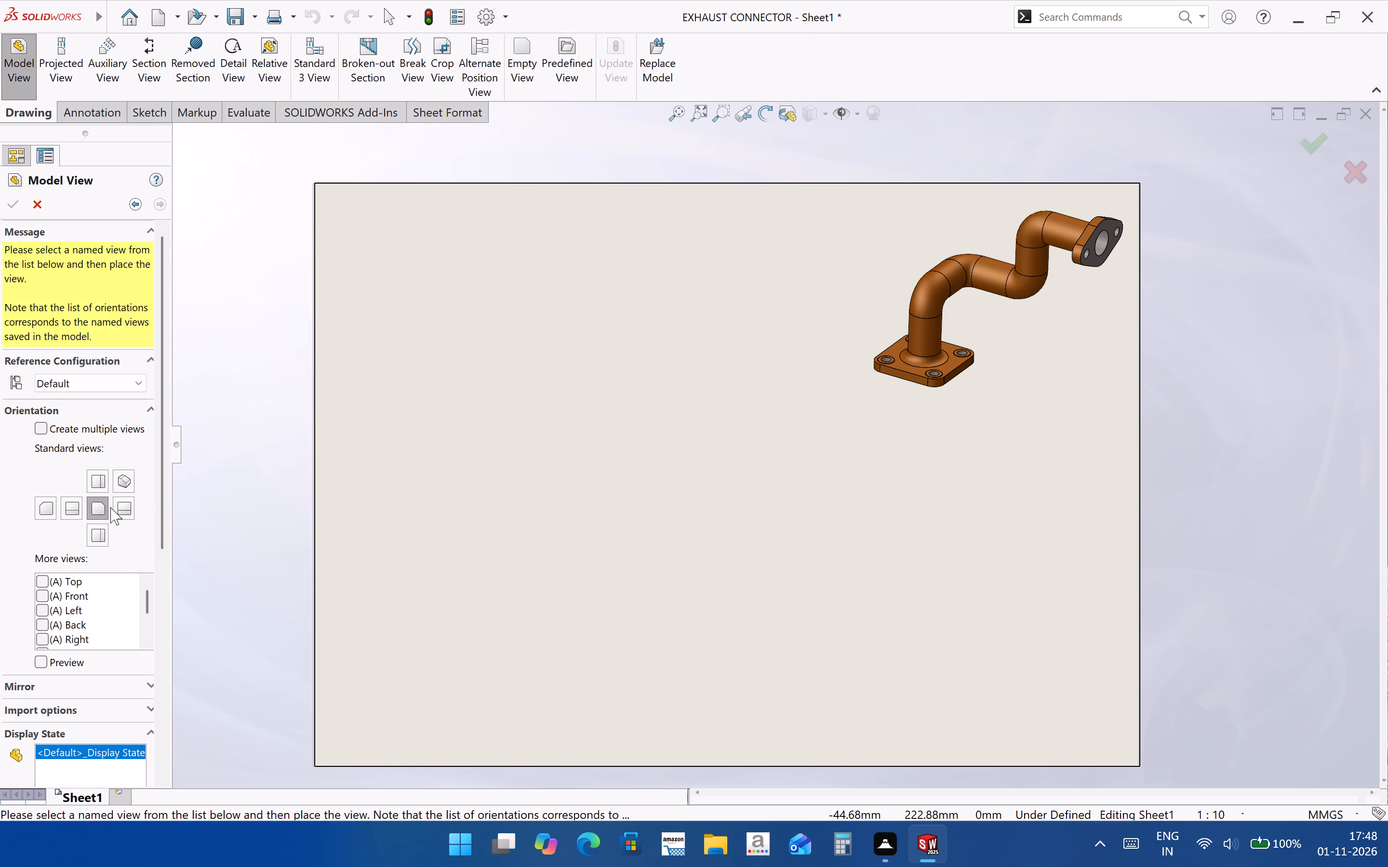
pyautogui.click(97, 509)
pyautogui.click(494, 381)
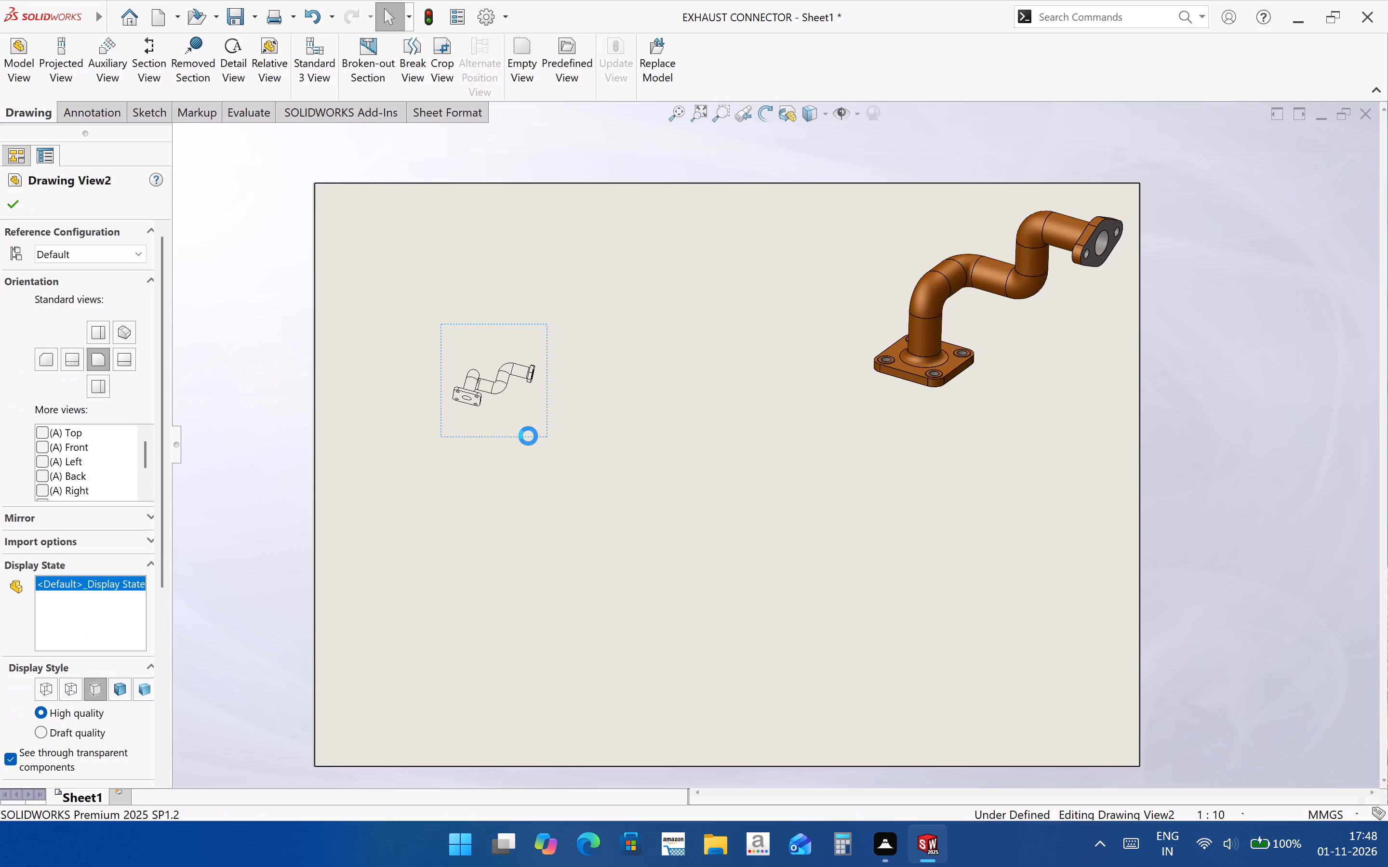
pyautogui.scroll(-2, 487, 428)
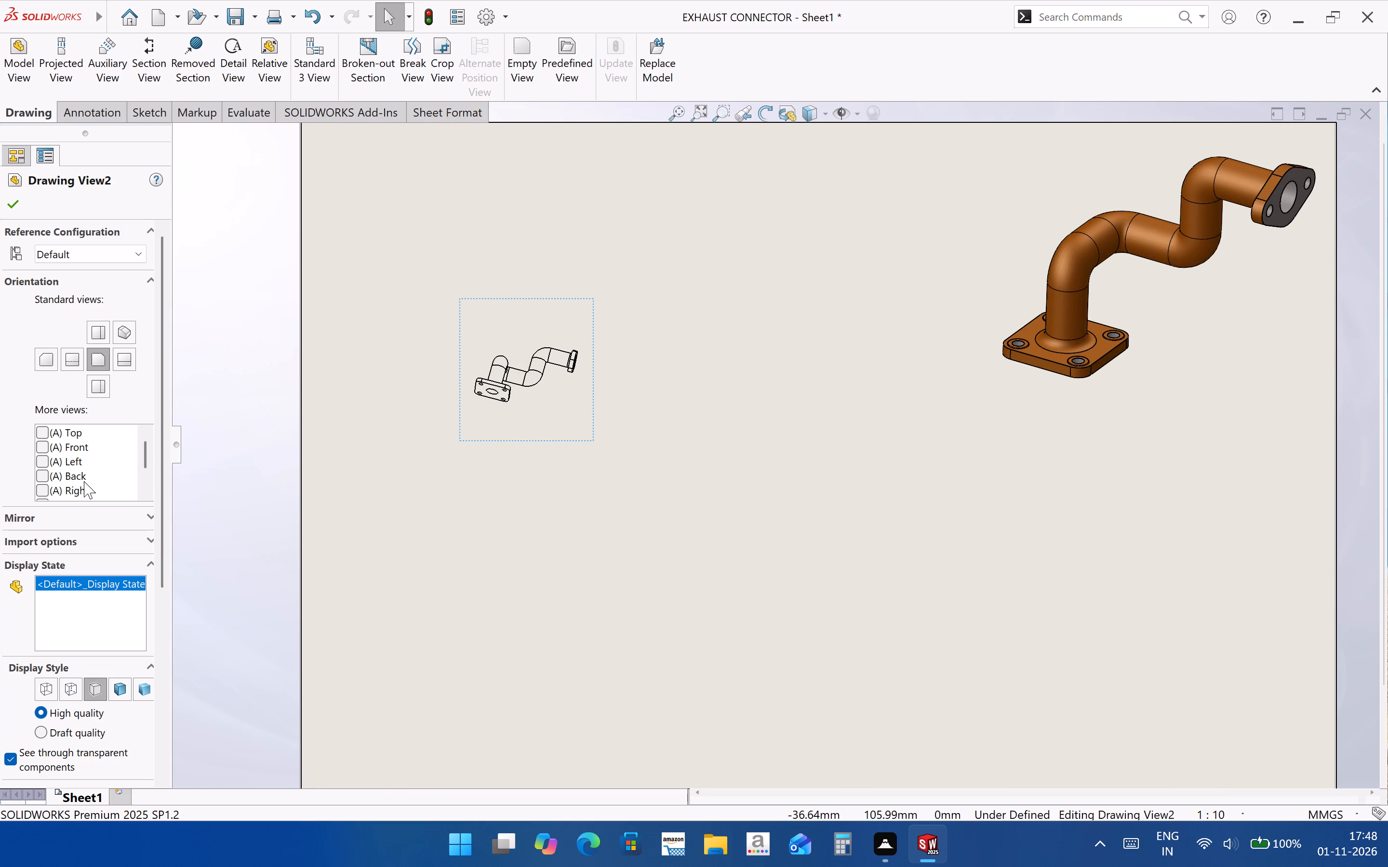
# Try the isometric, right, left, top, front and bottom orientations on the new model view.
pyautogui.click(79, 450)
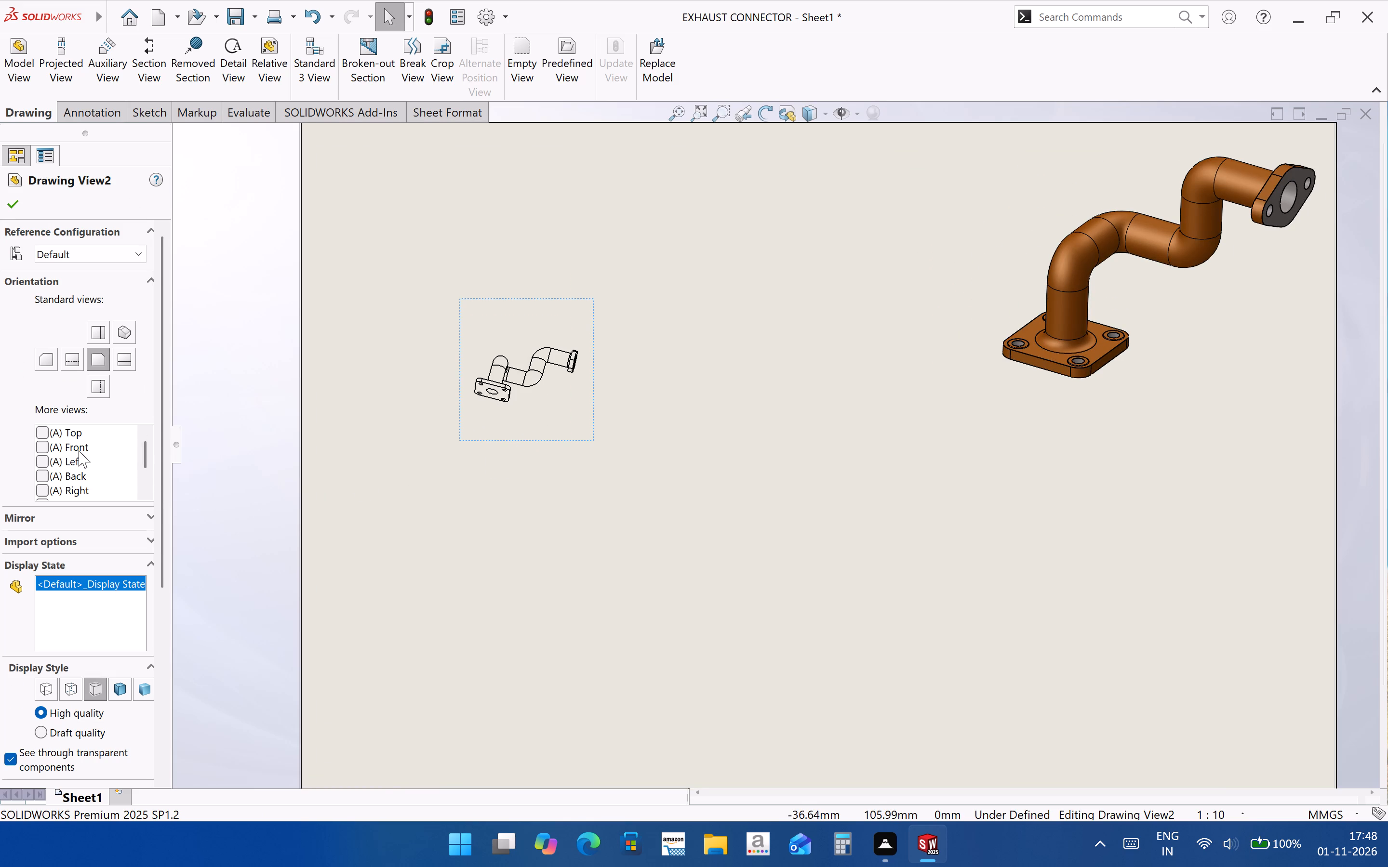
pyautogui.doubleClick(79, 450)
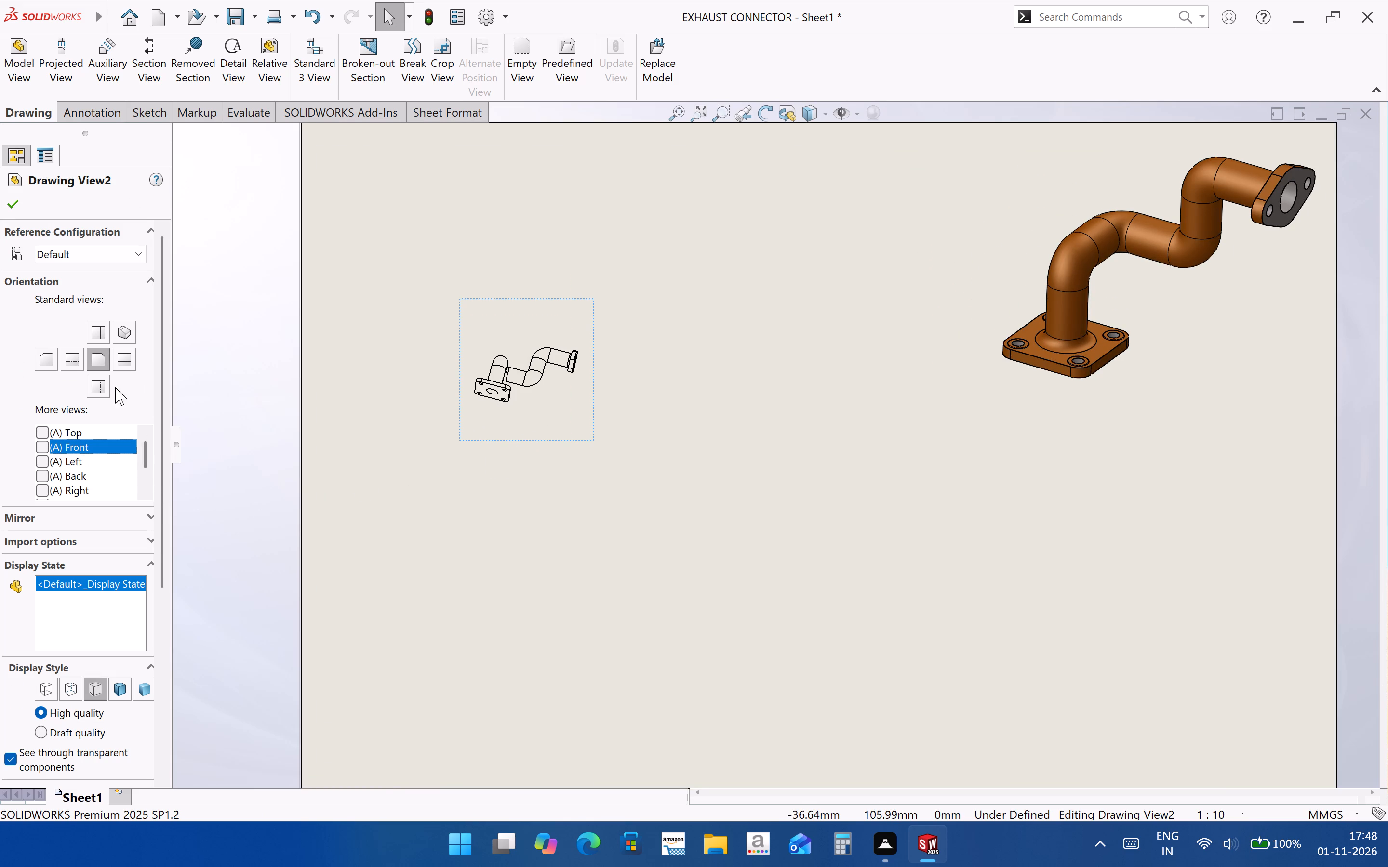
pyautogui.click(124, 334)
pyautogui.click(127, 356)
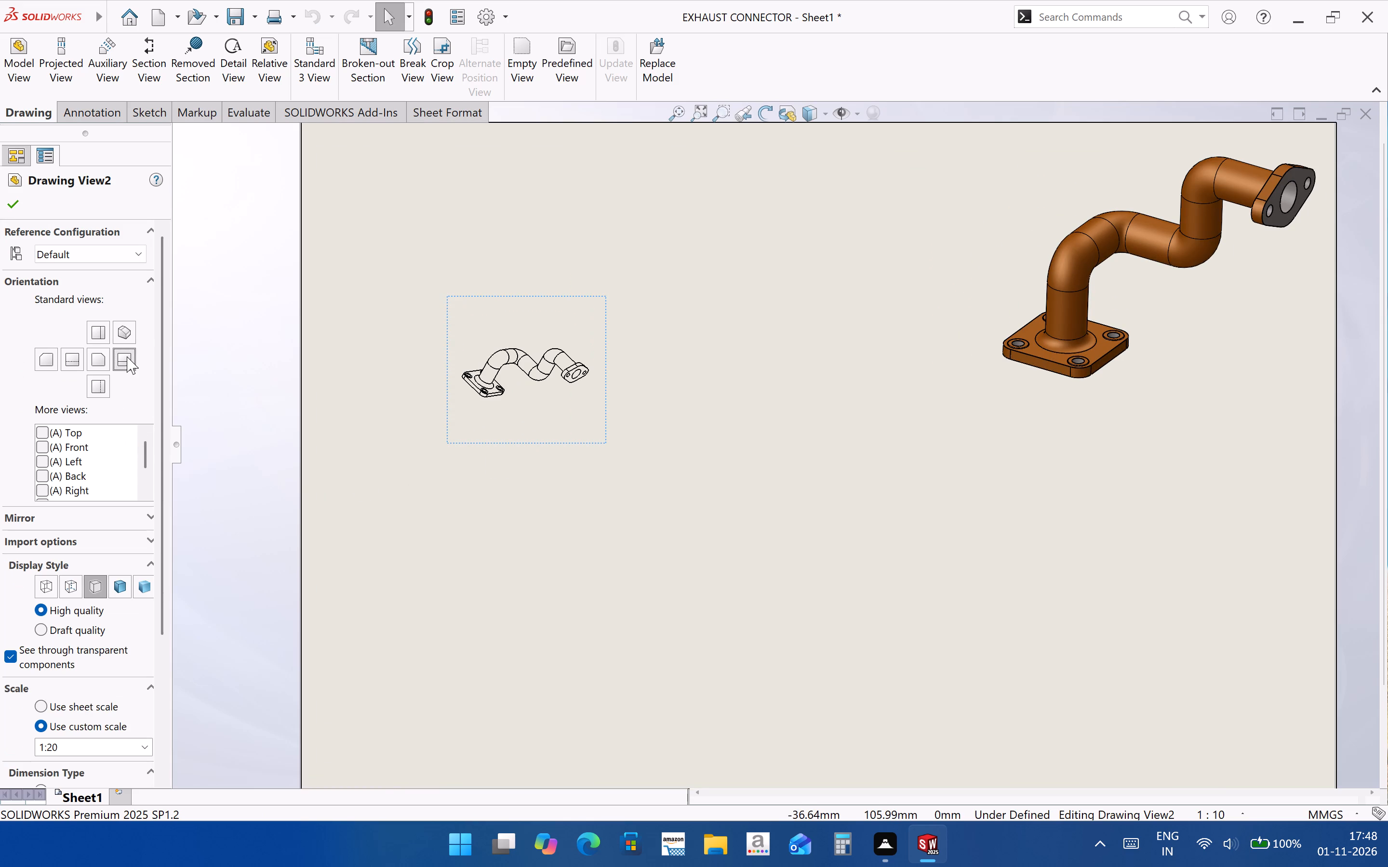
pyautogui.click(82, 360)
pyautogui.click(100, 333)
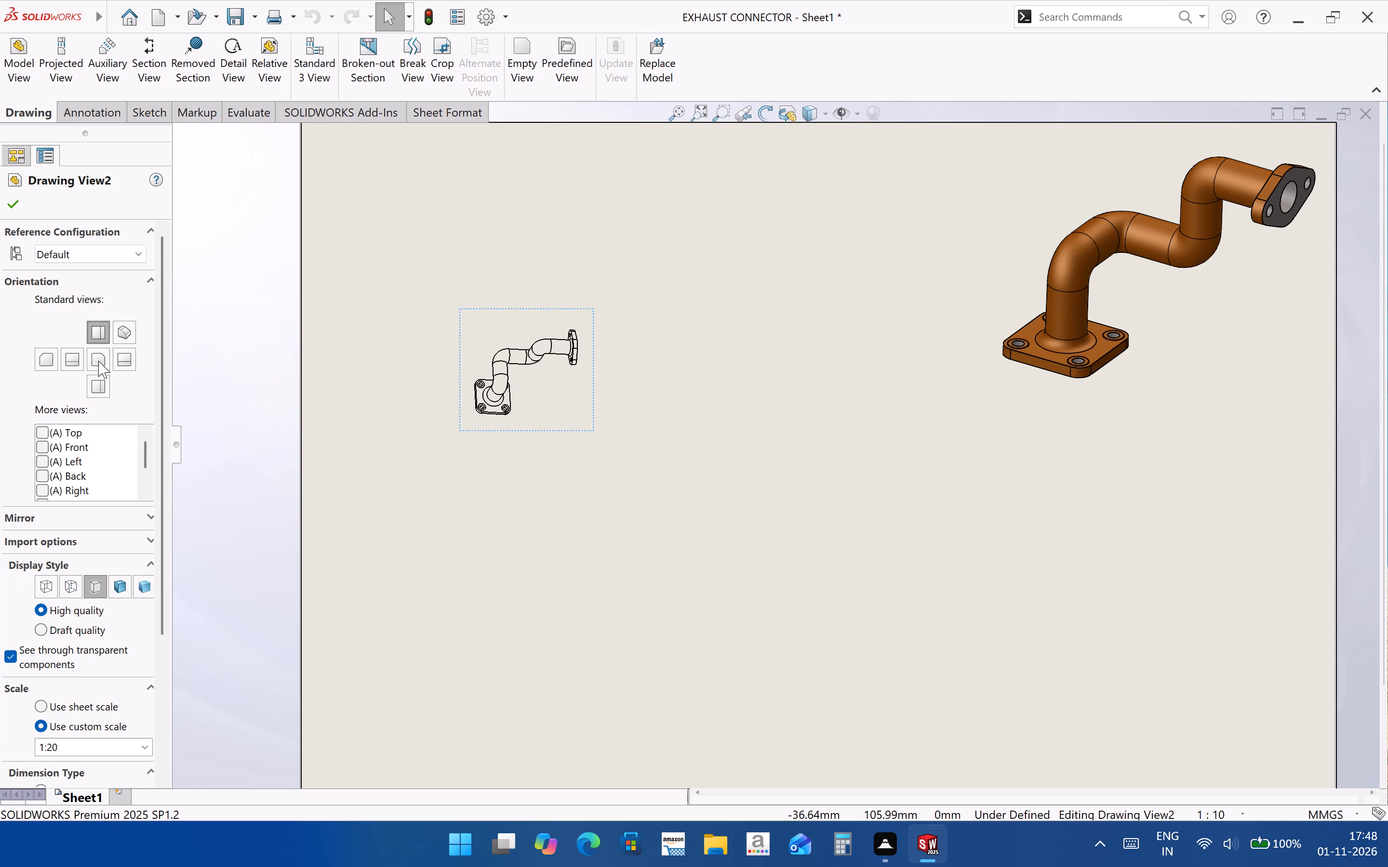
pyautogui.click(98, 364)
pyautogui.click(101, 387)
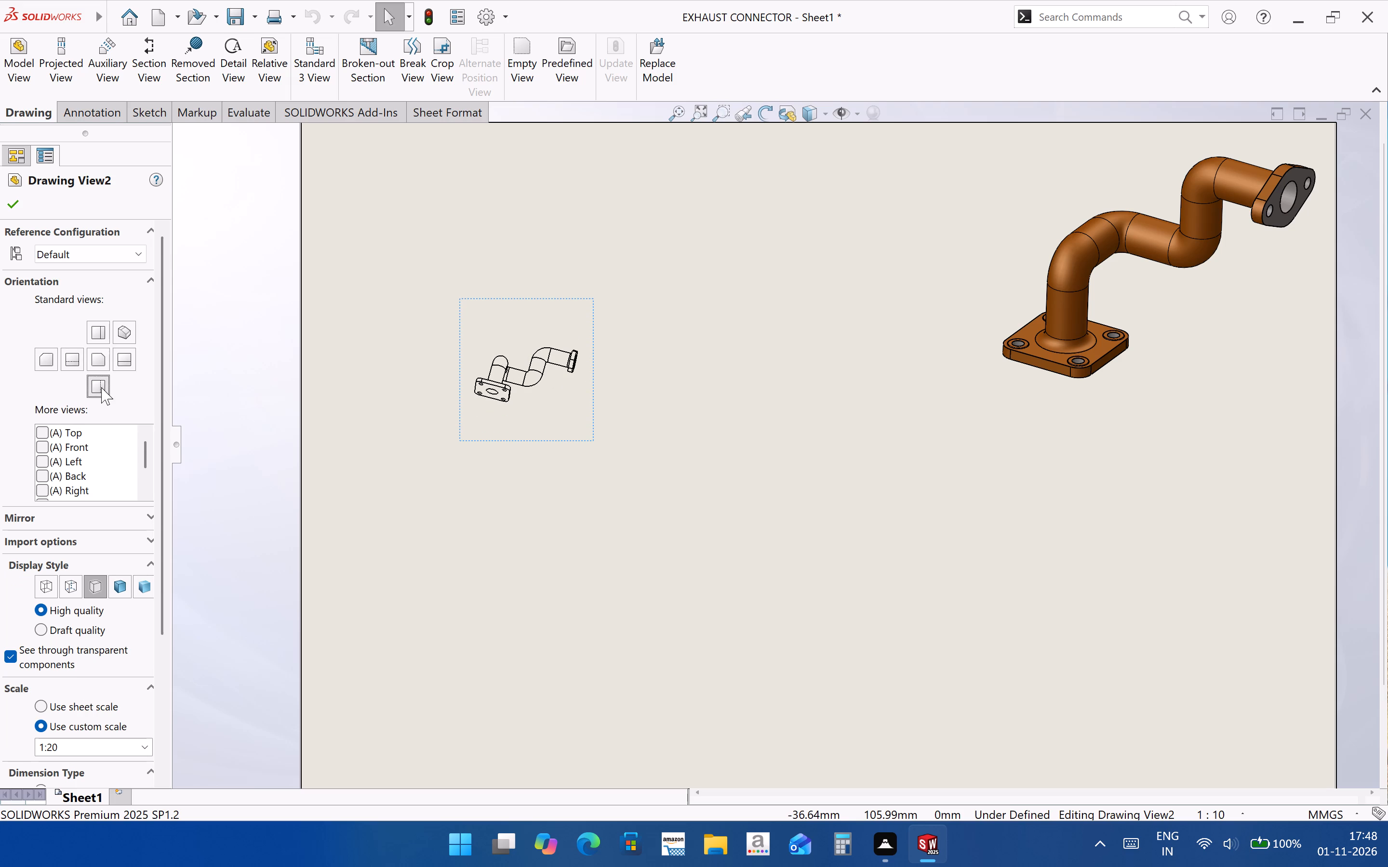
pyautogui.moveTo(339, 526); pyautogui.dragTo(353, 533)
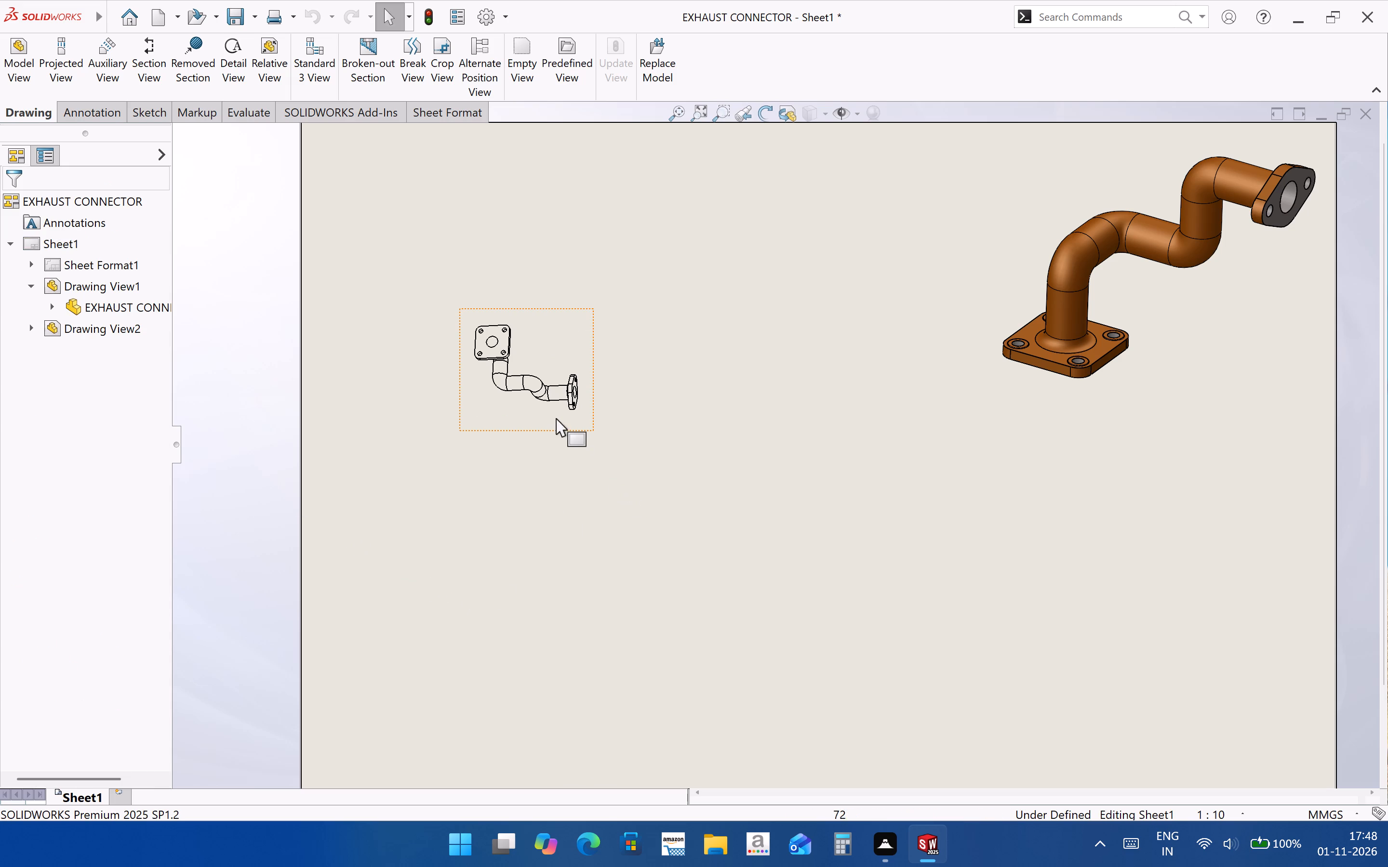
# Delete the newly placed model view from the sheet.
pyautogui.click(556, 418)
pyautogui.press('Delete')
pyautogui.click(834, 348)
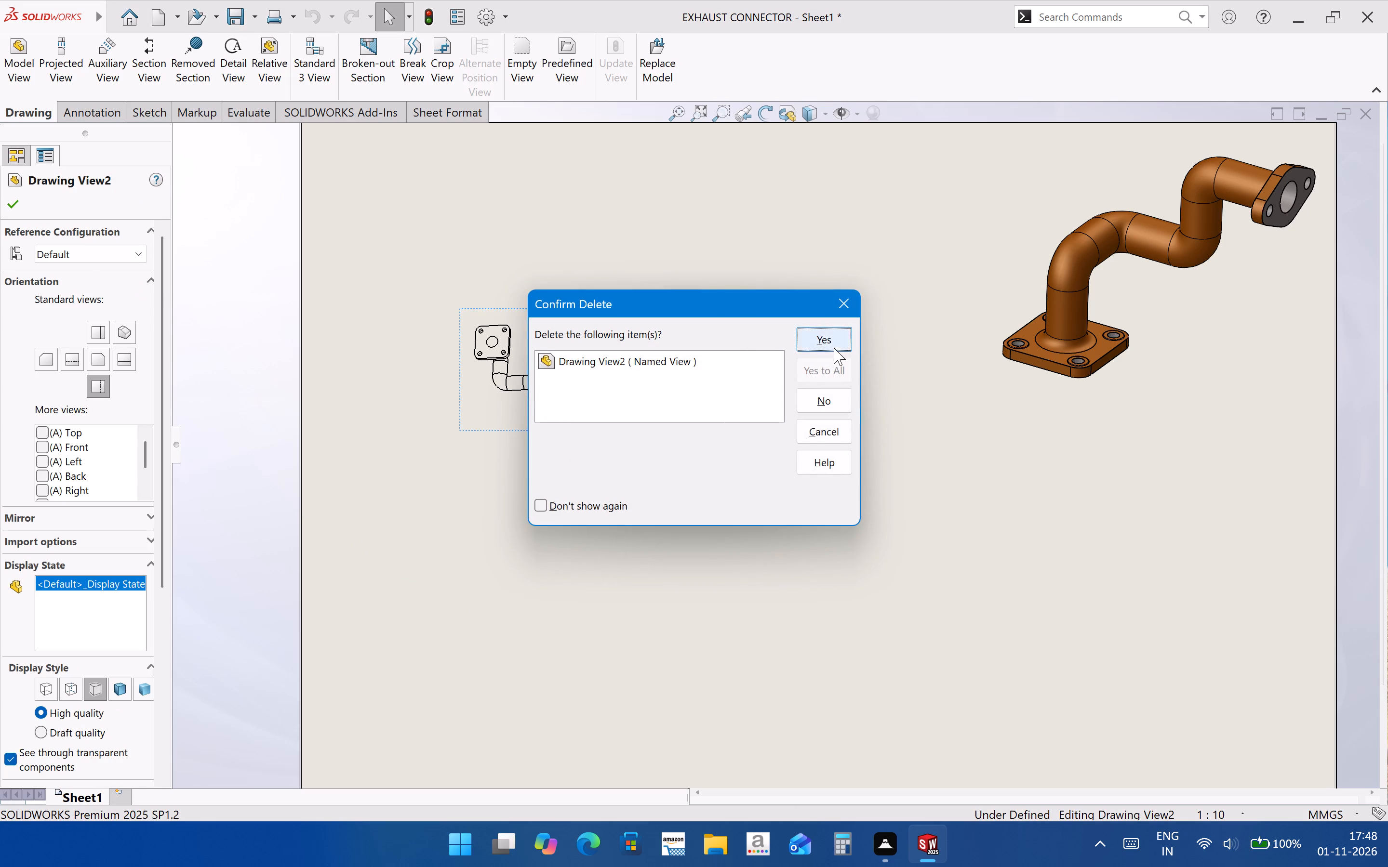
# Switch to the exhaust connector part and view it normal to the Front Plane.
pyautogui.click(978, 760)
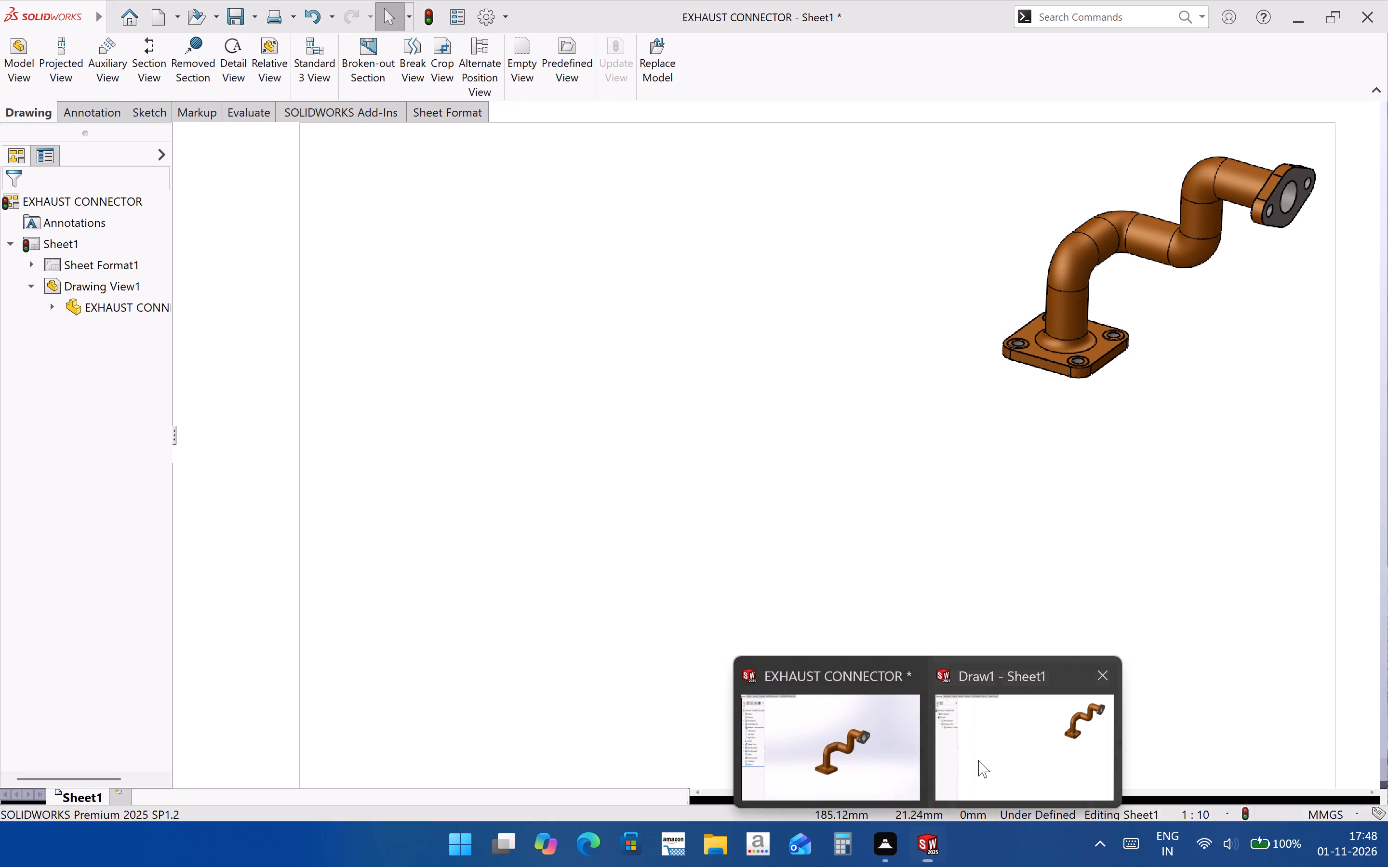
pyautogui.scroll(3, 639, 631)
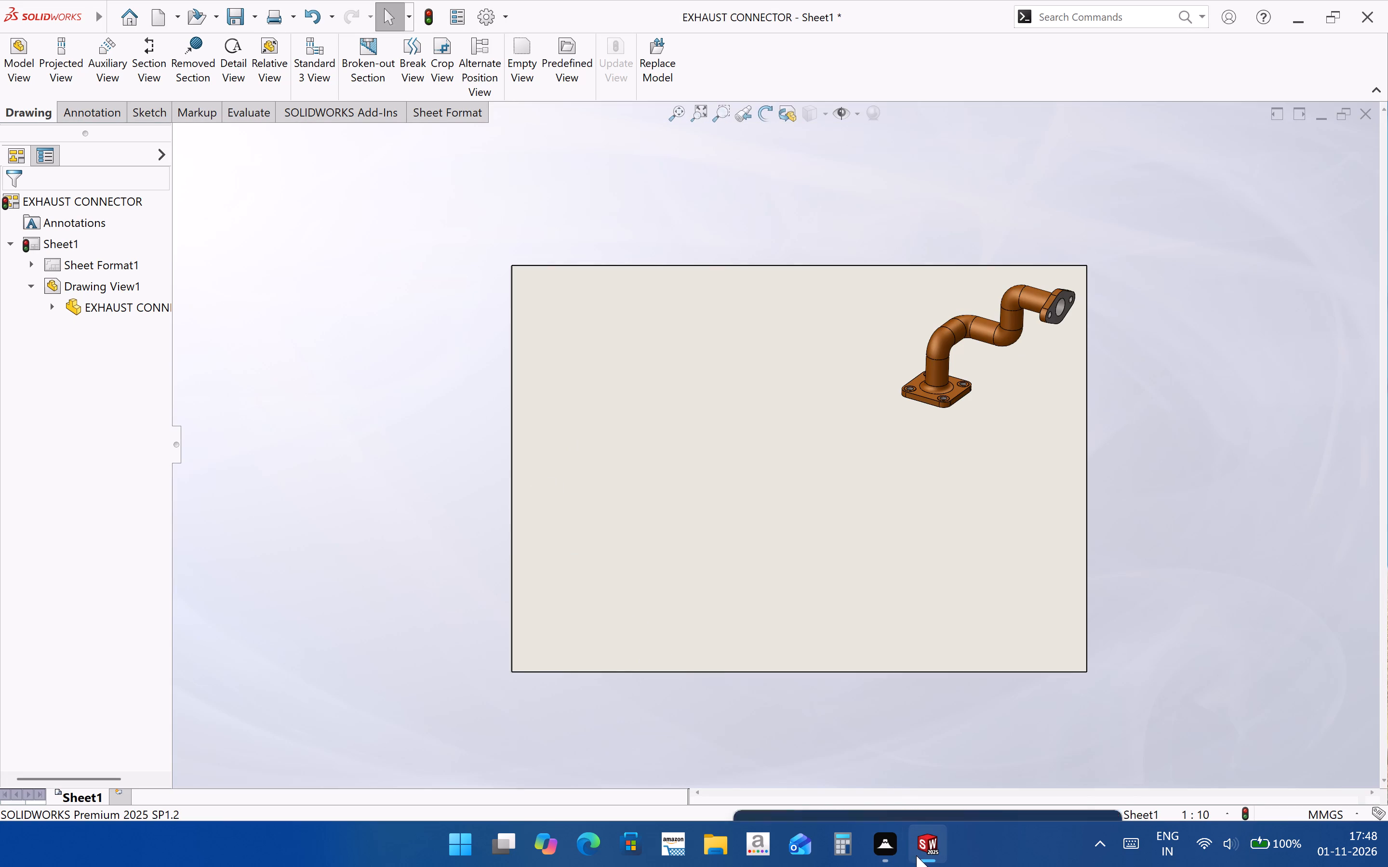
pyautogui.click(855, 755)
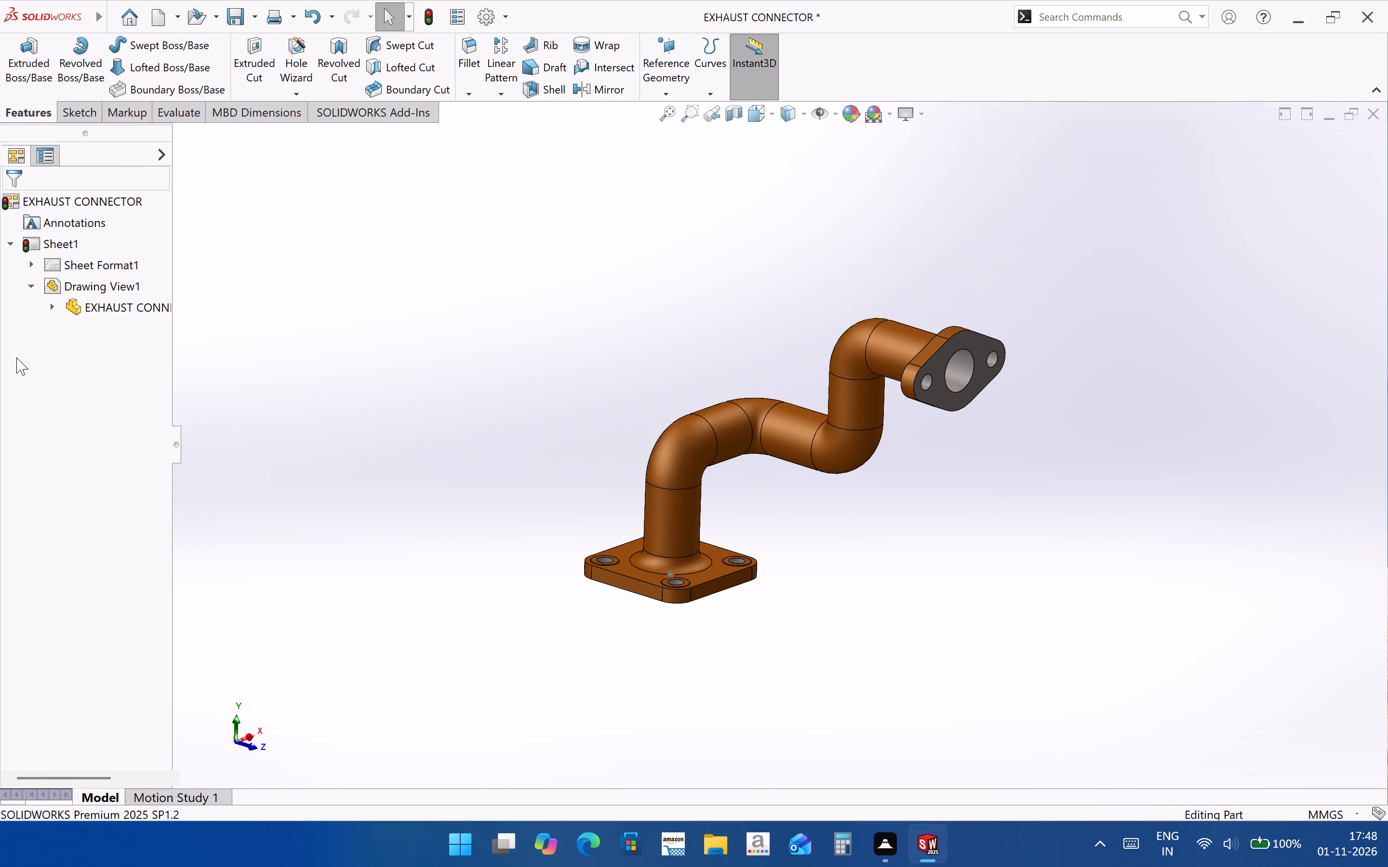
pyautogui.click(99, 330)
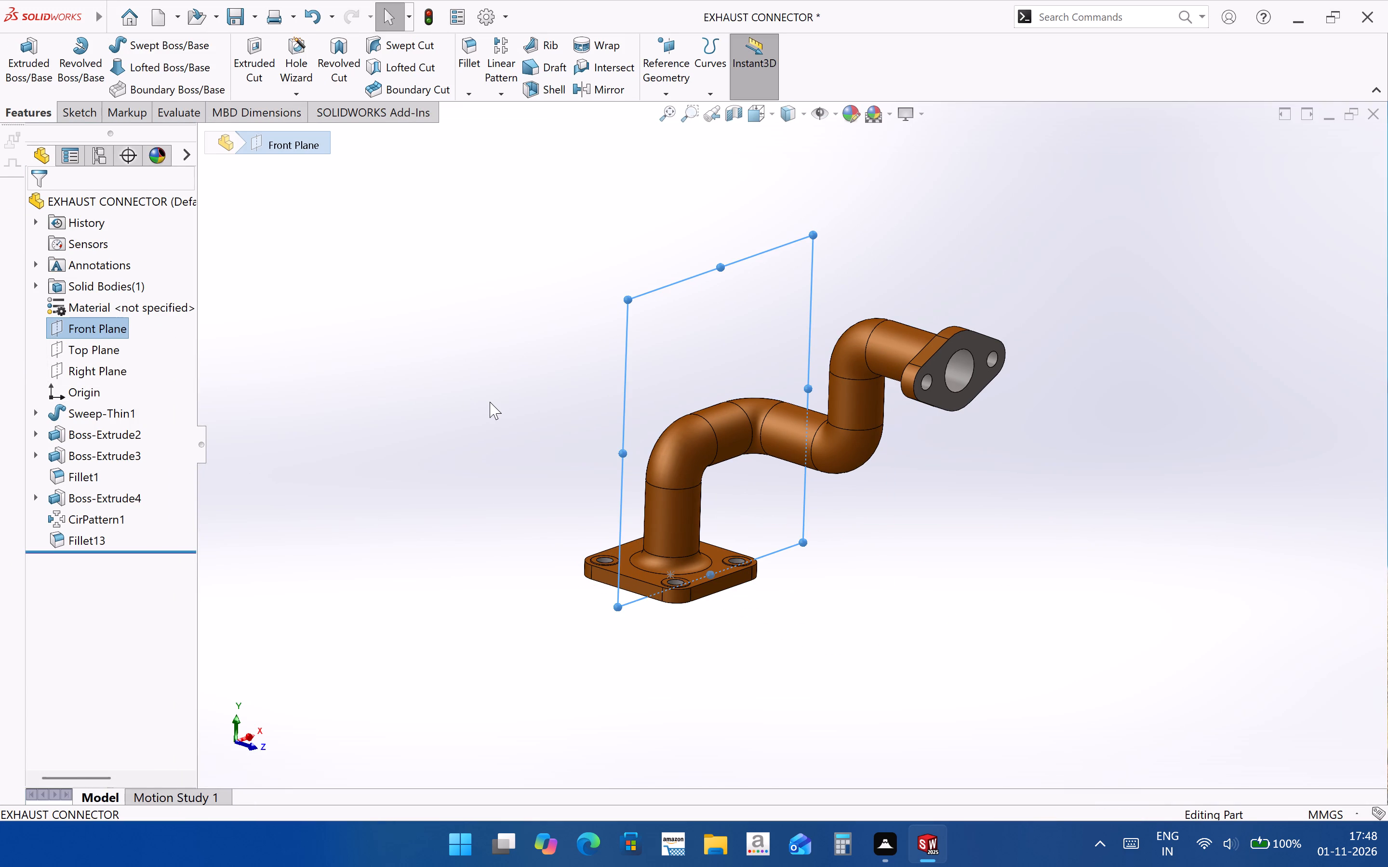
pyautogui.hotkey('ctrl', '8')
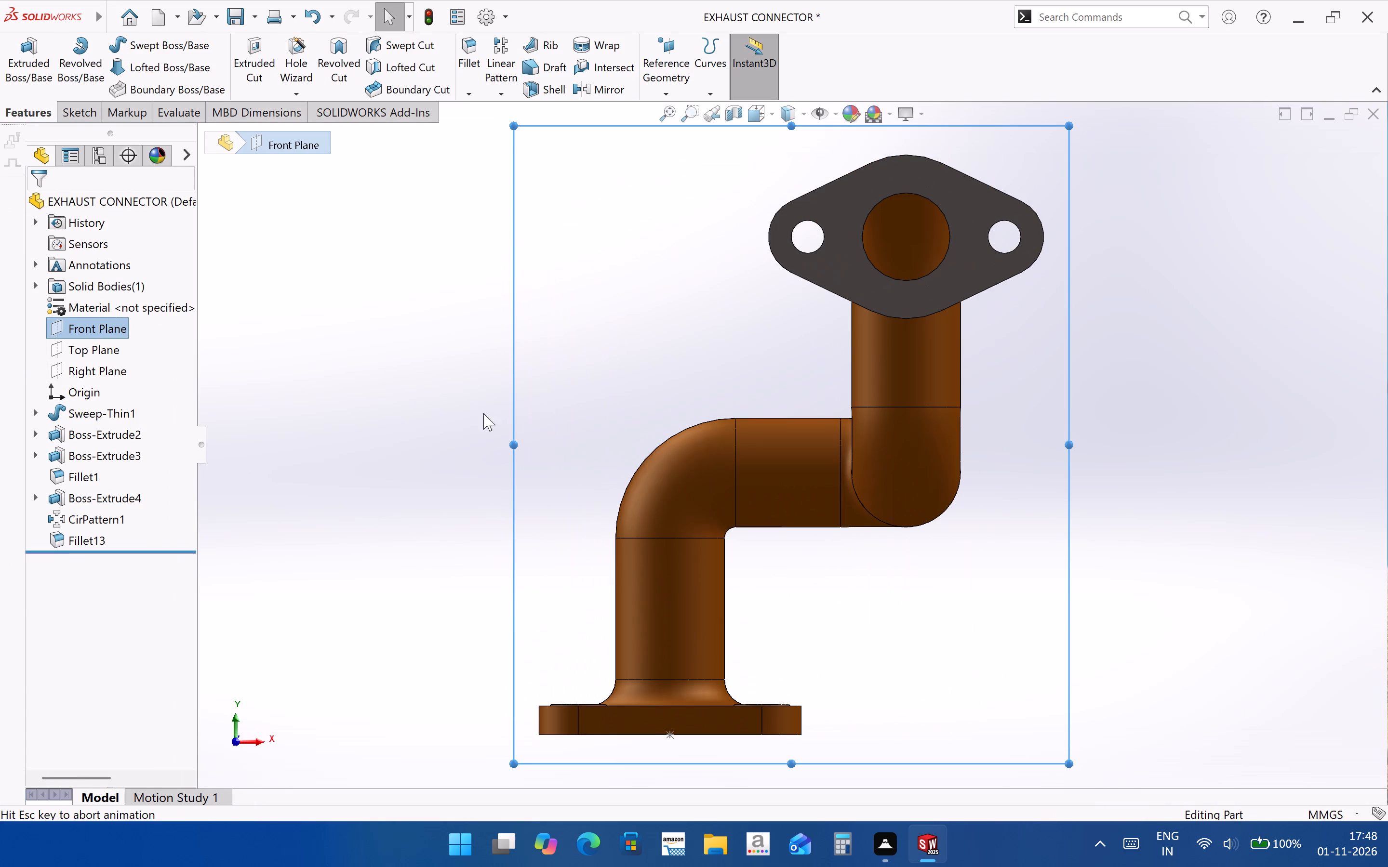
pyautogui.scroll(3, 836, 595)
pyautogui.click(1067, 647)
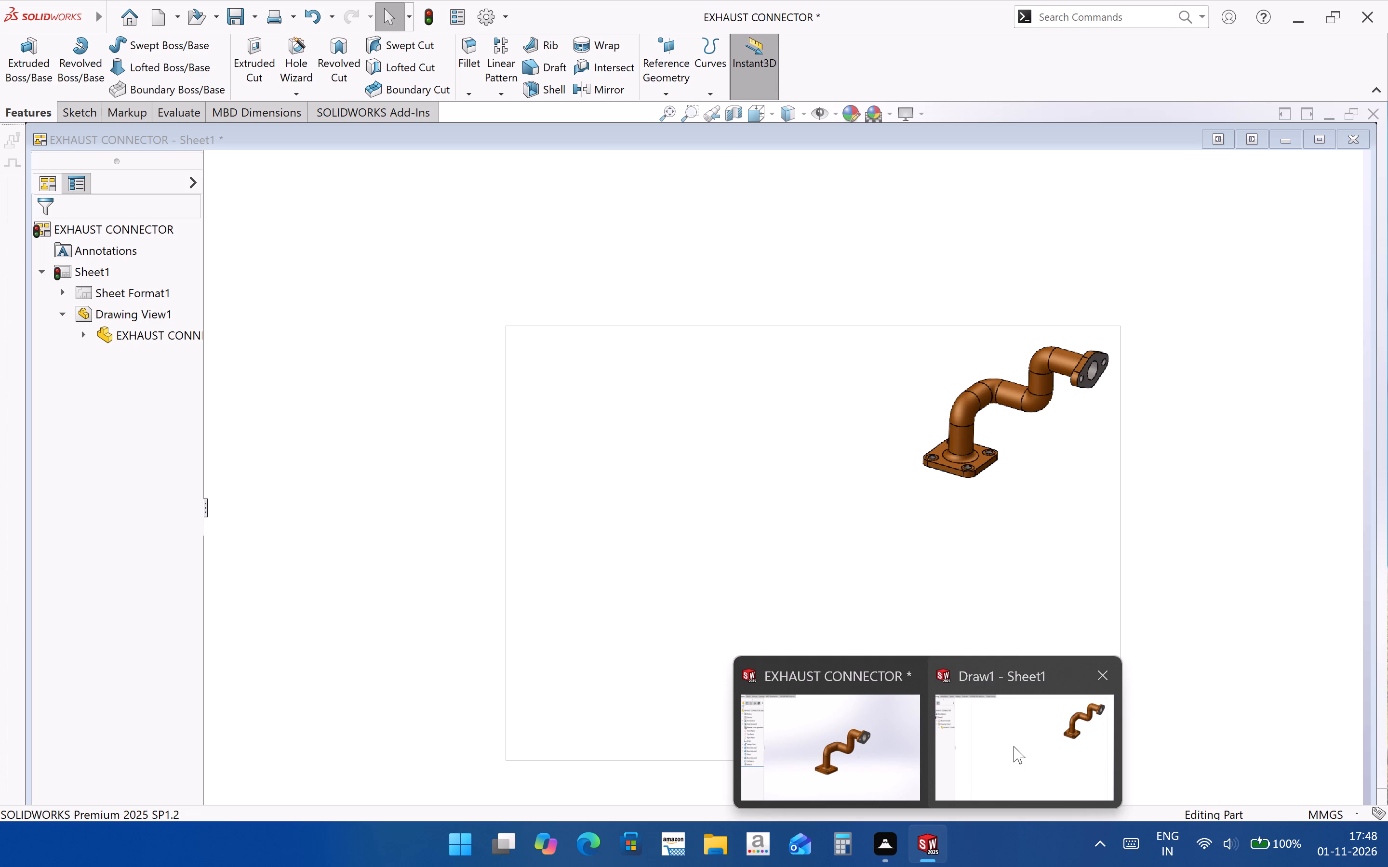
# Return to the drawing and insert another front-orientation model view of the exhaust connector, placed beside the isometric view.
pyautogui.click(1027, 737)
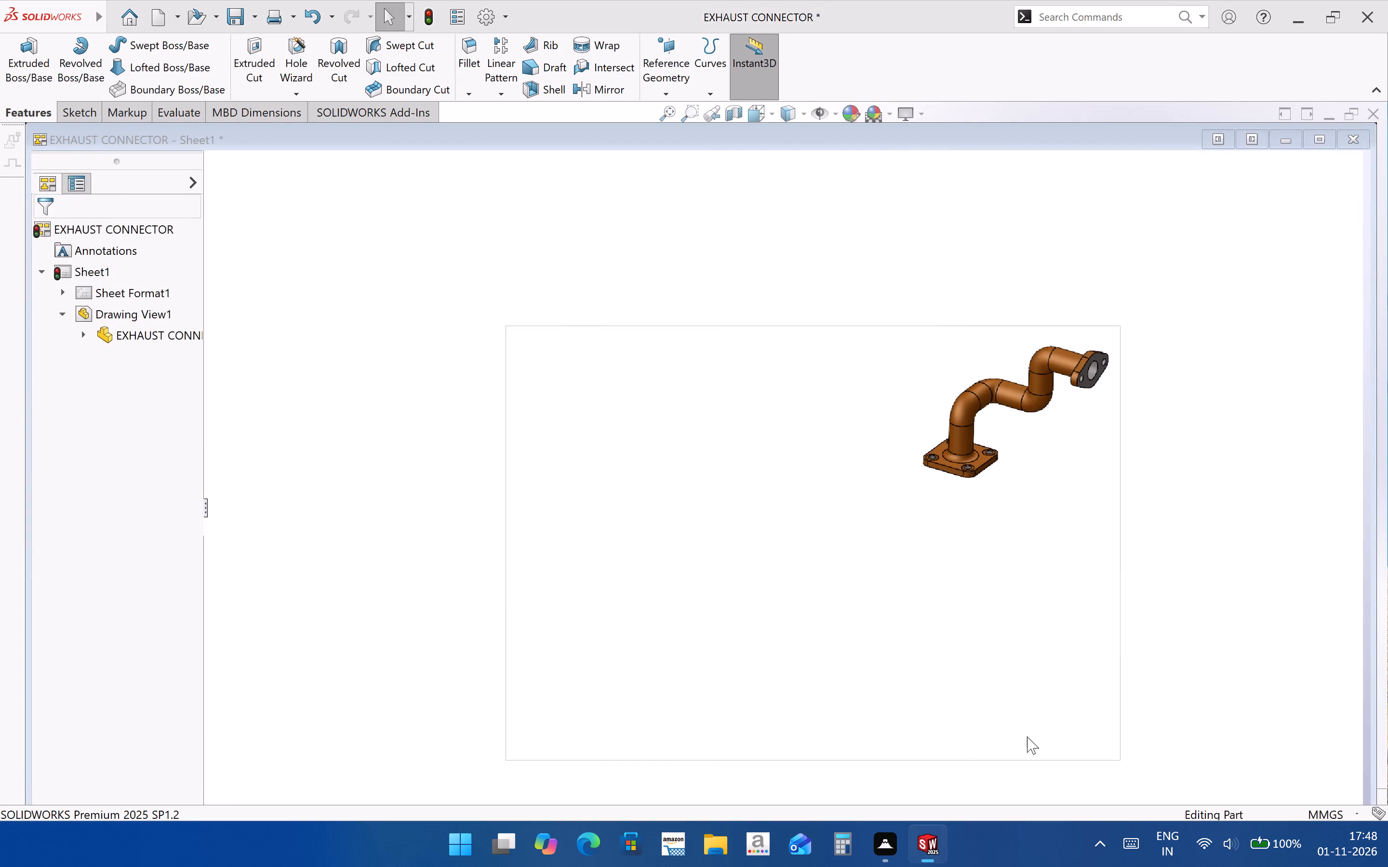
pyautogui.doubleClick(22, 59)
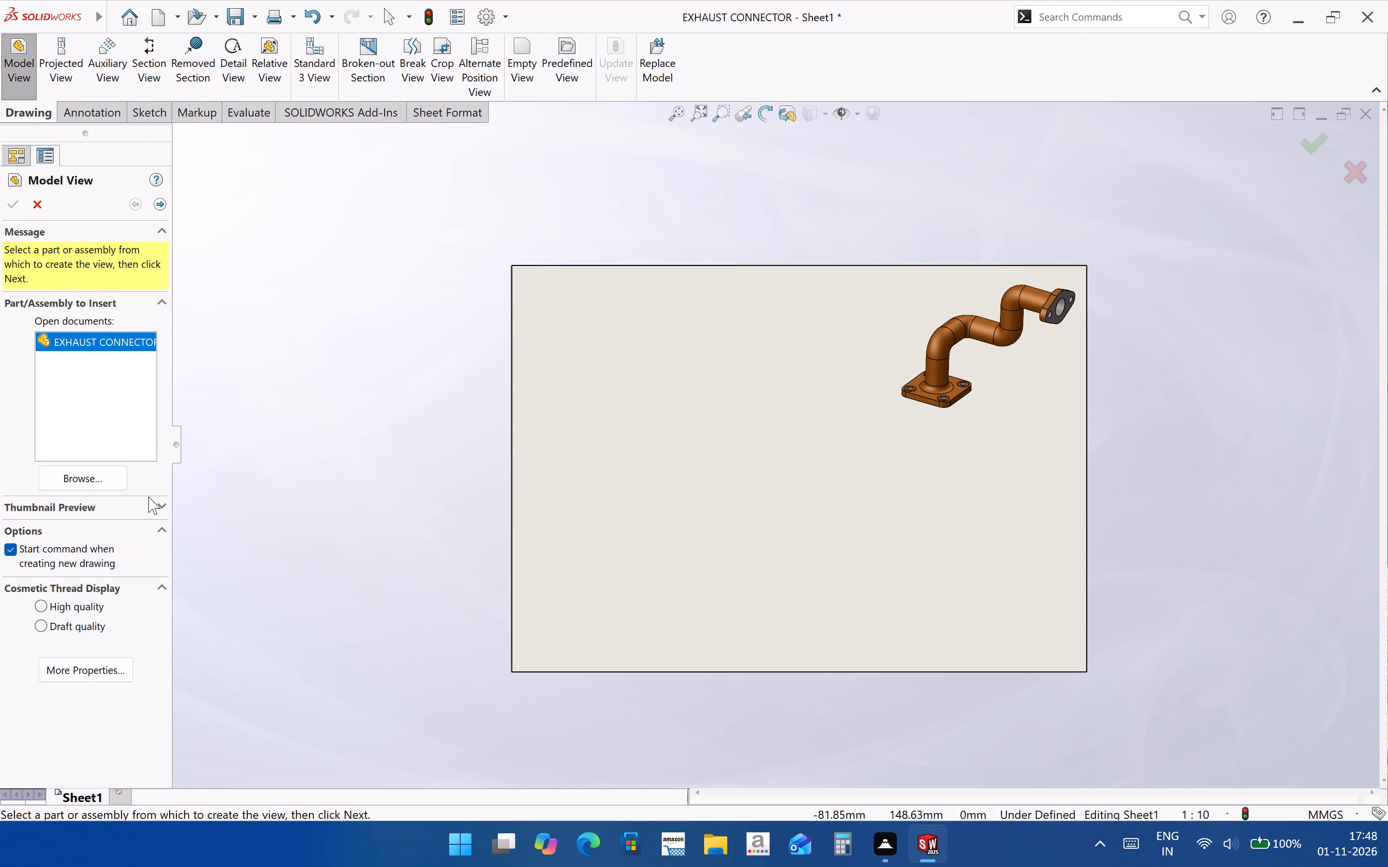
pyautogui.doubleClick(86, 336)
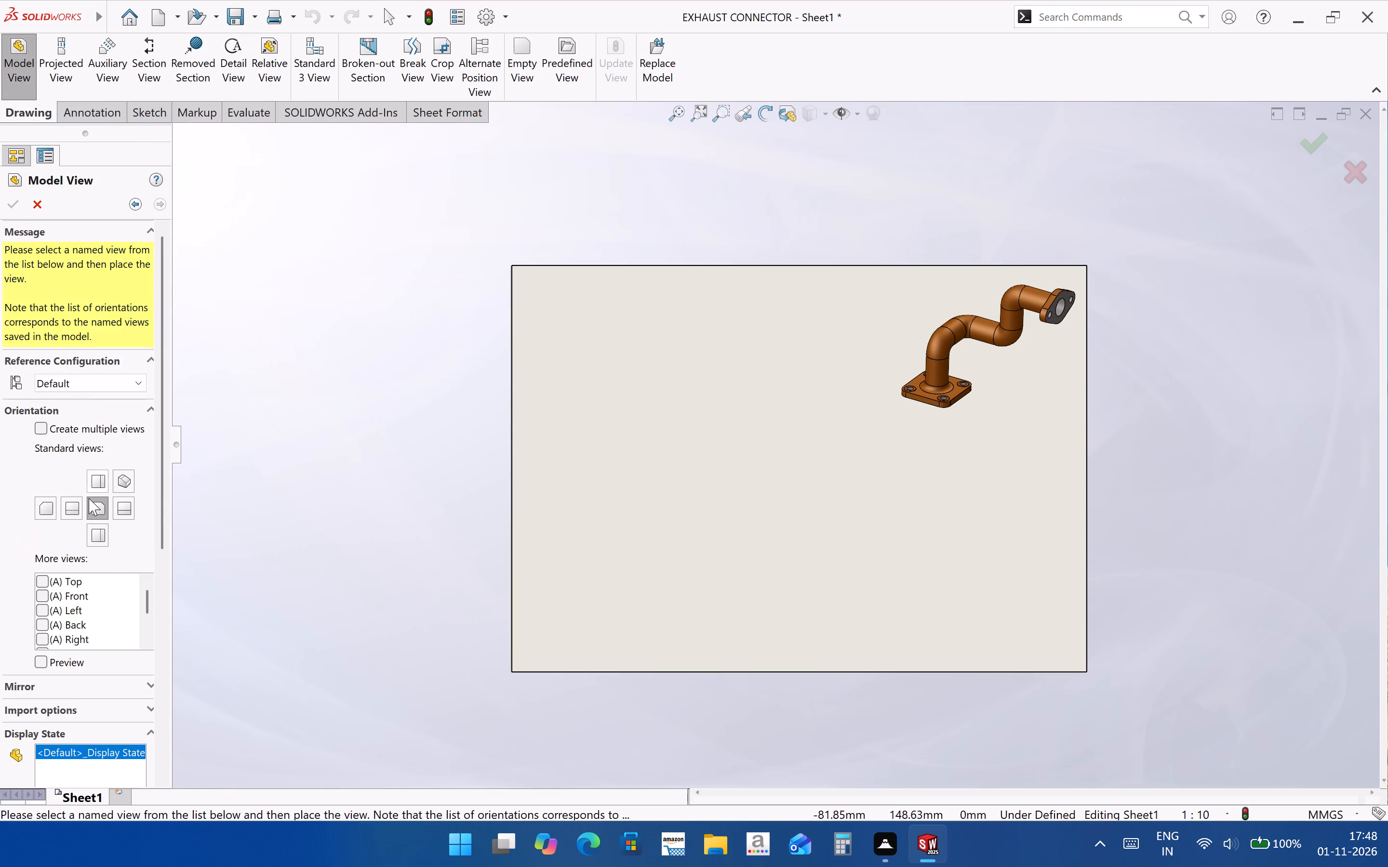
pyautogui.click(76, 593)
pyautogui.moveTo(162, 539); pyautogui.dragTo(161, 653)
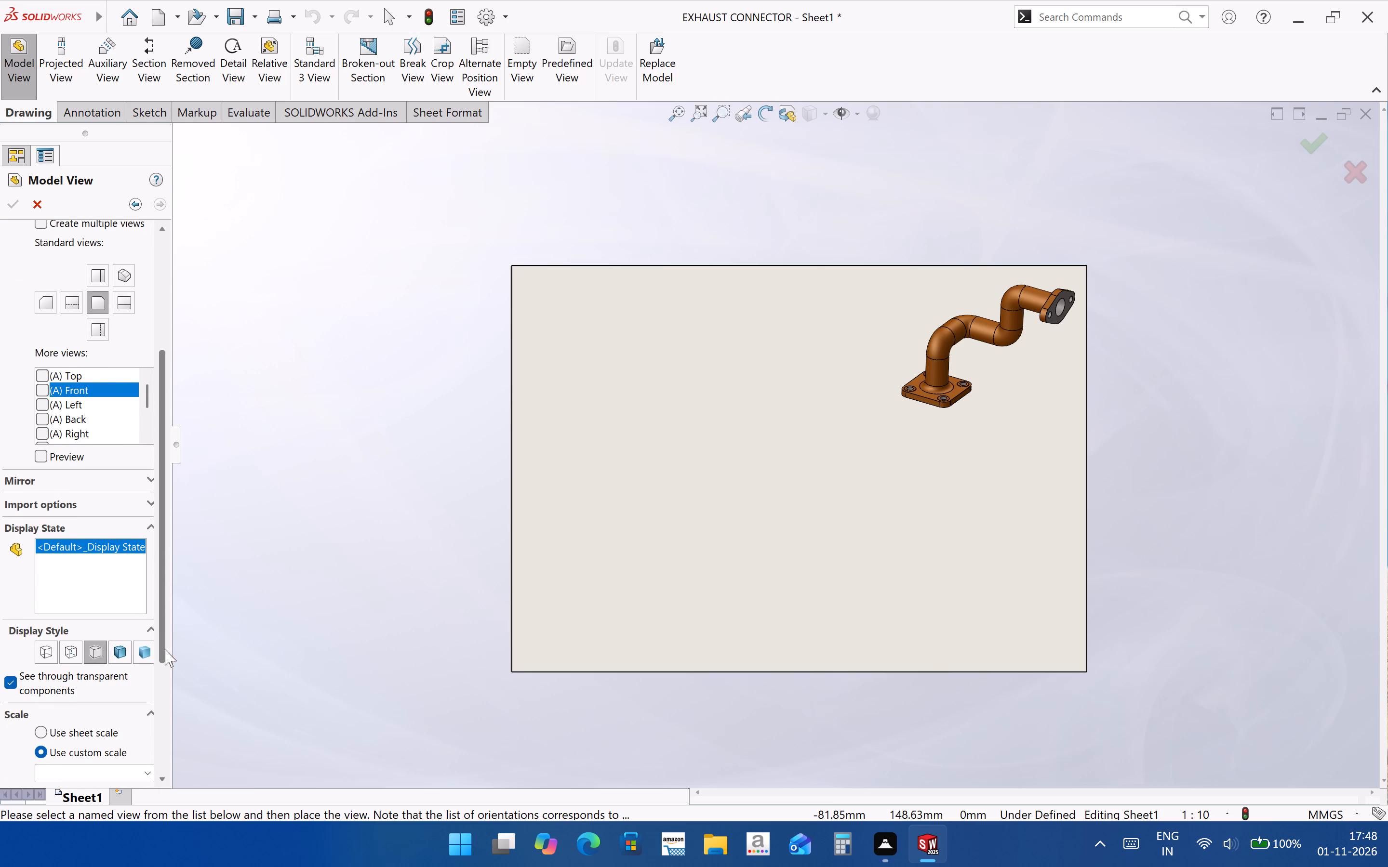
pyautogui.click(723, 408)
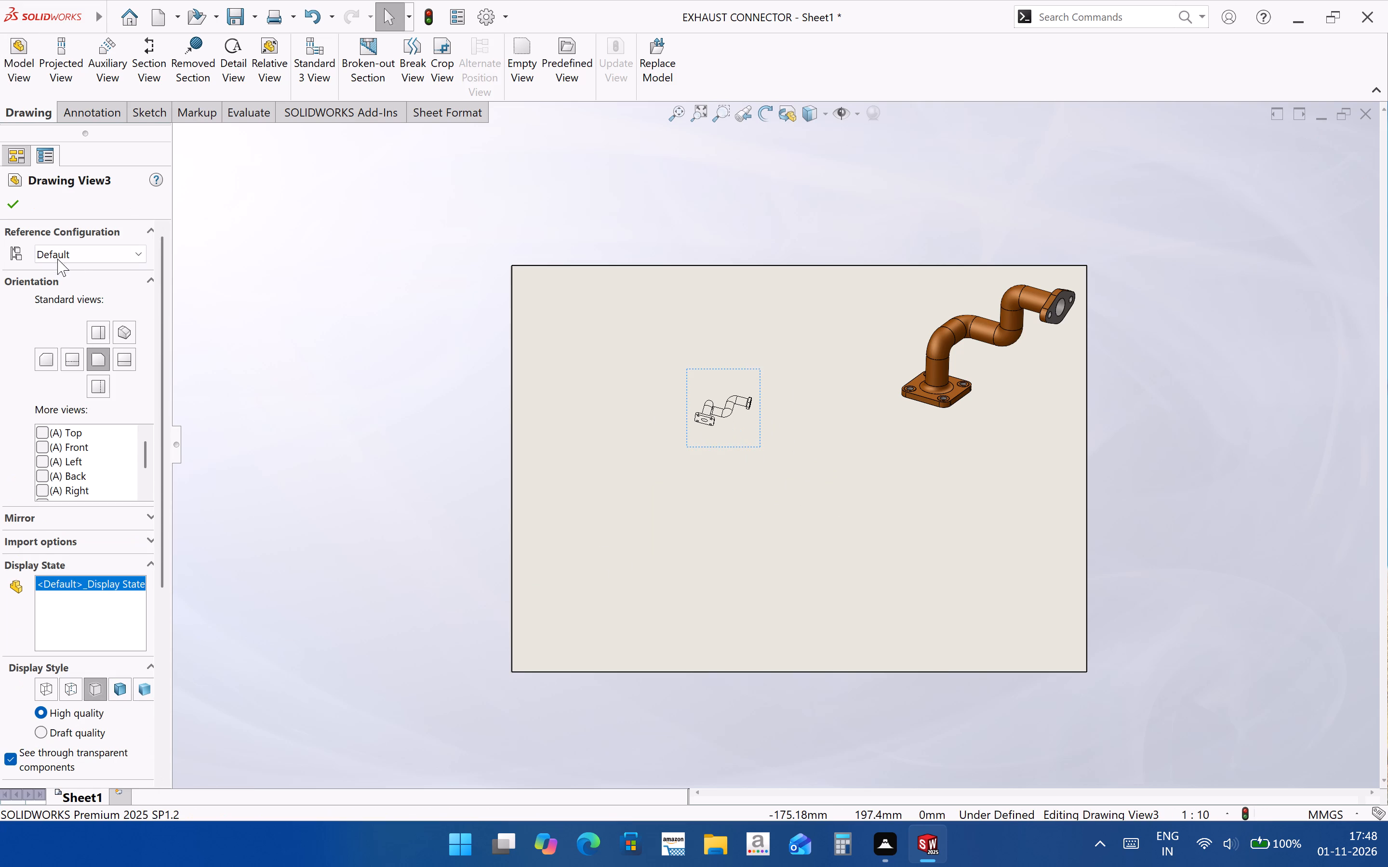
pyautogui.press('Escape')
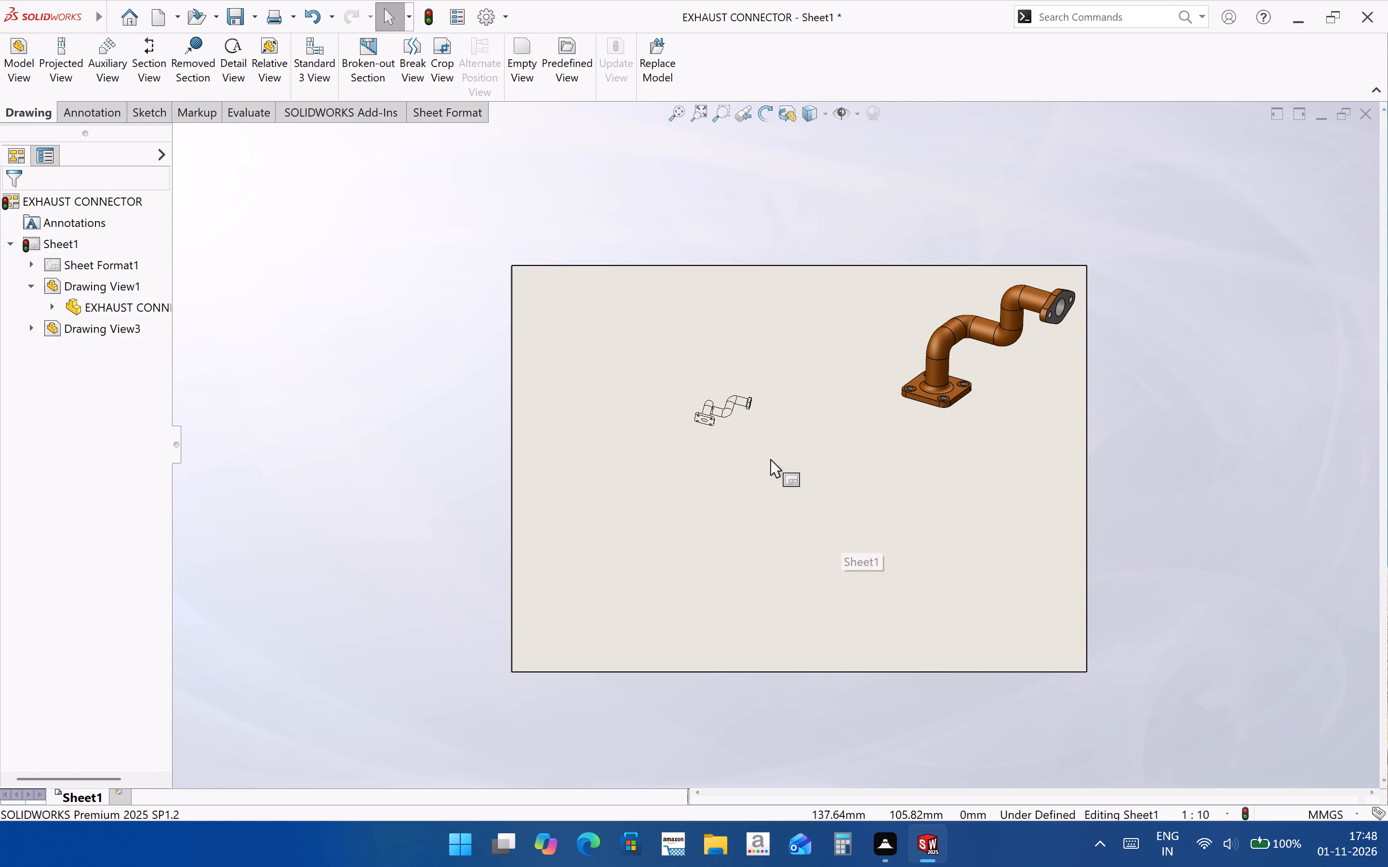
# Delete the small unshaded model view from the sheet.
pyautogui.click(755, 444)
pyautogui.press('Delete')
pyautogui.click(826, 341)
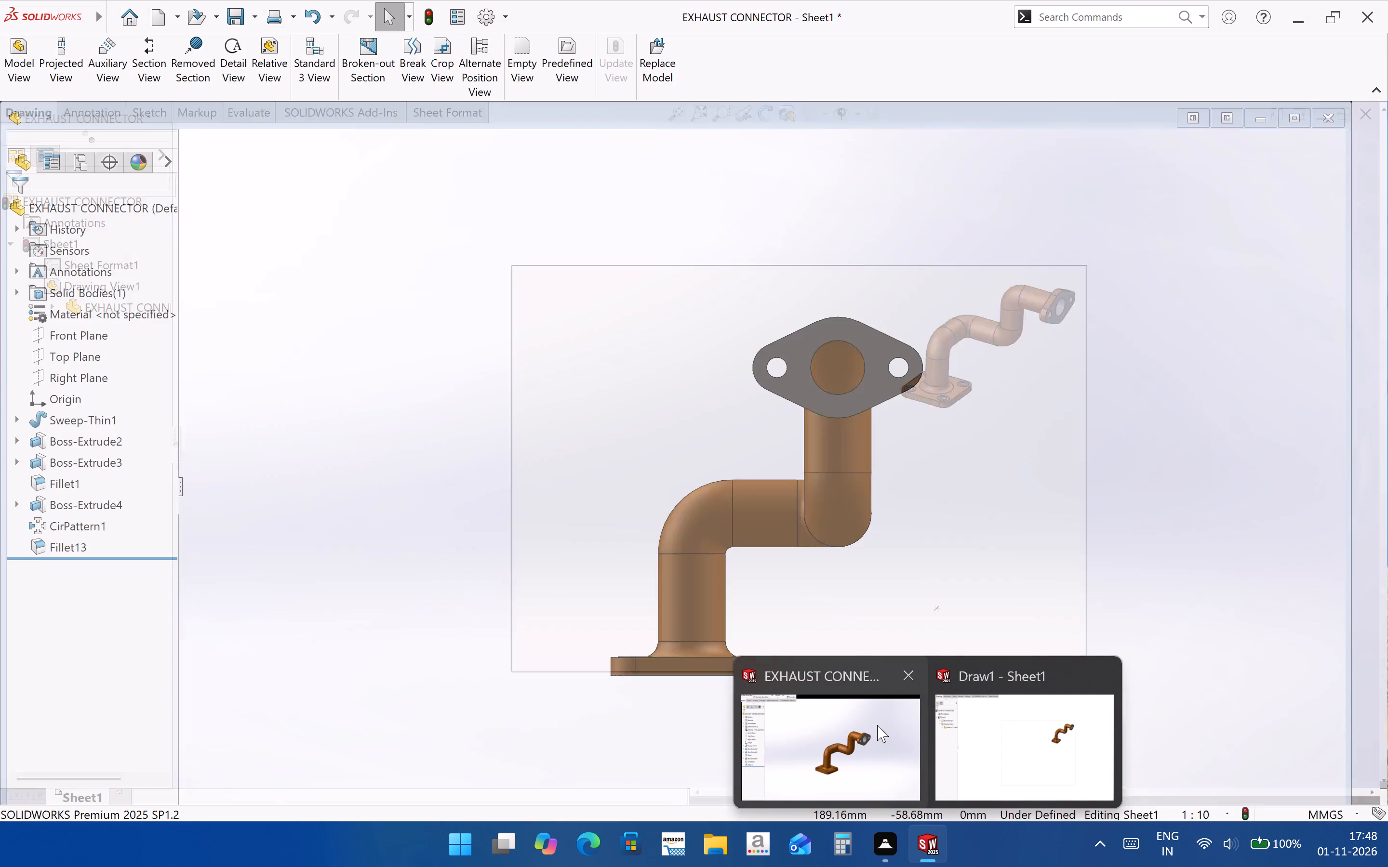
# Switch to the exhaust connector part.
pyautogui.click(901, 761)
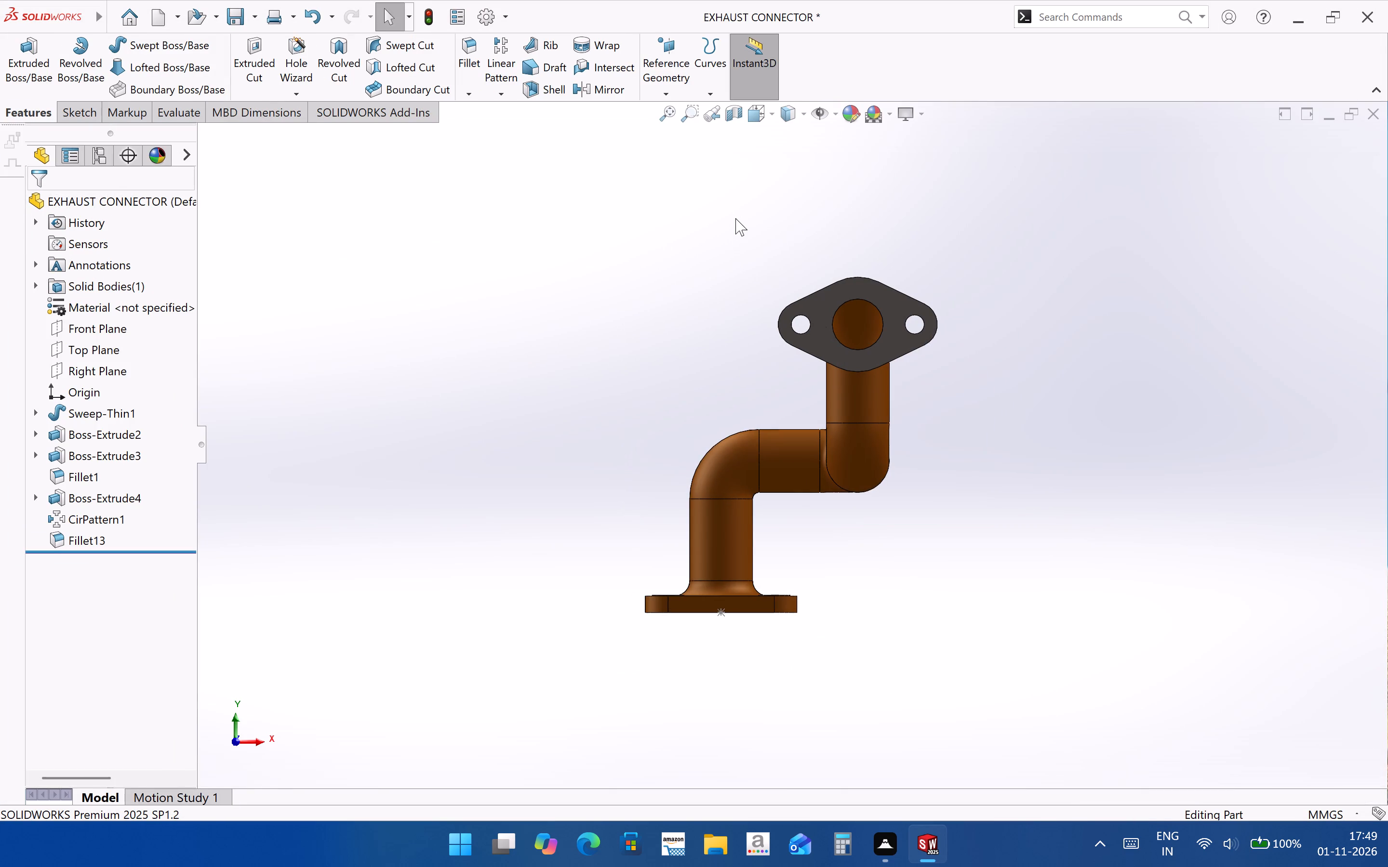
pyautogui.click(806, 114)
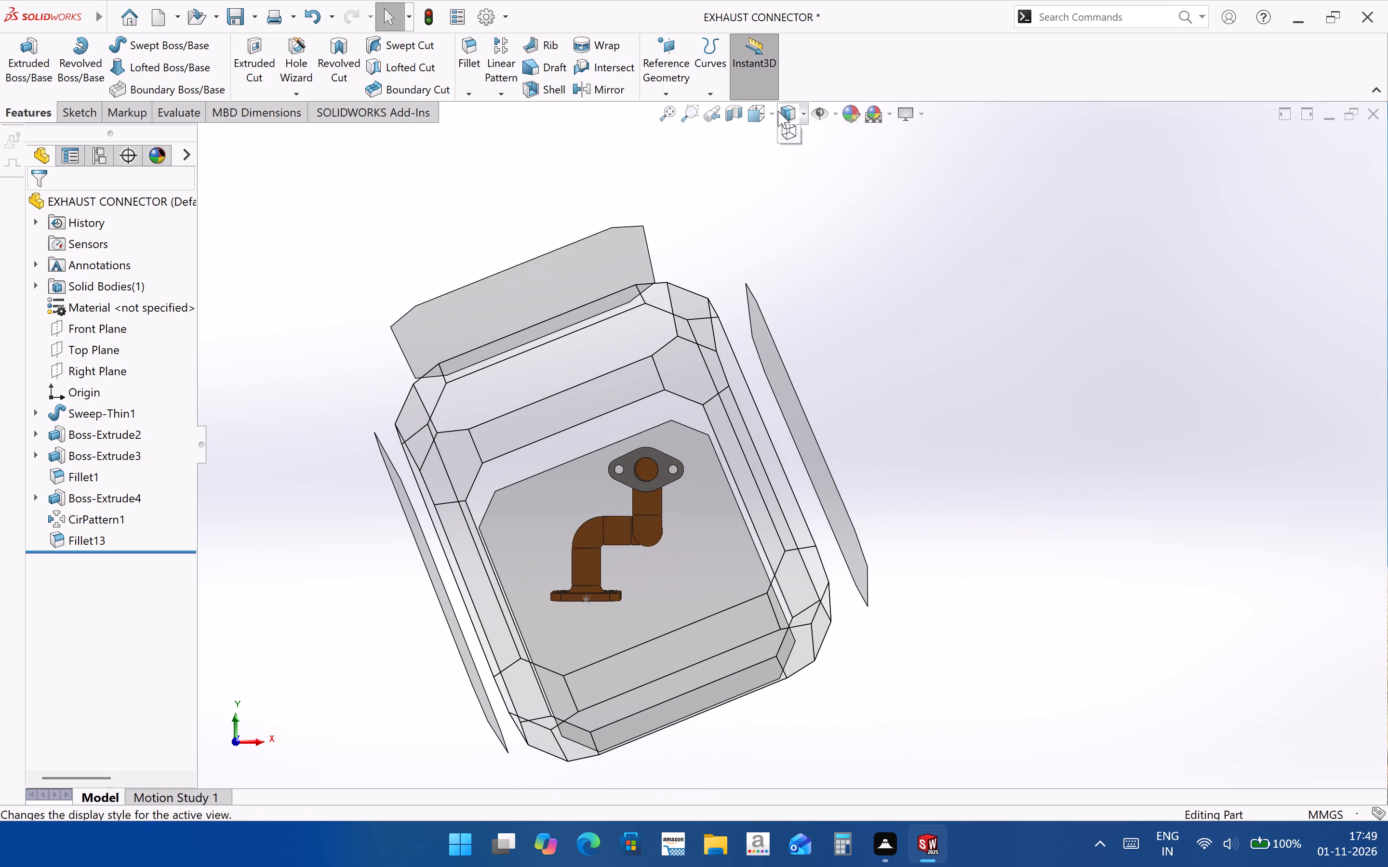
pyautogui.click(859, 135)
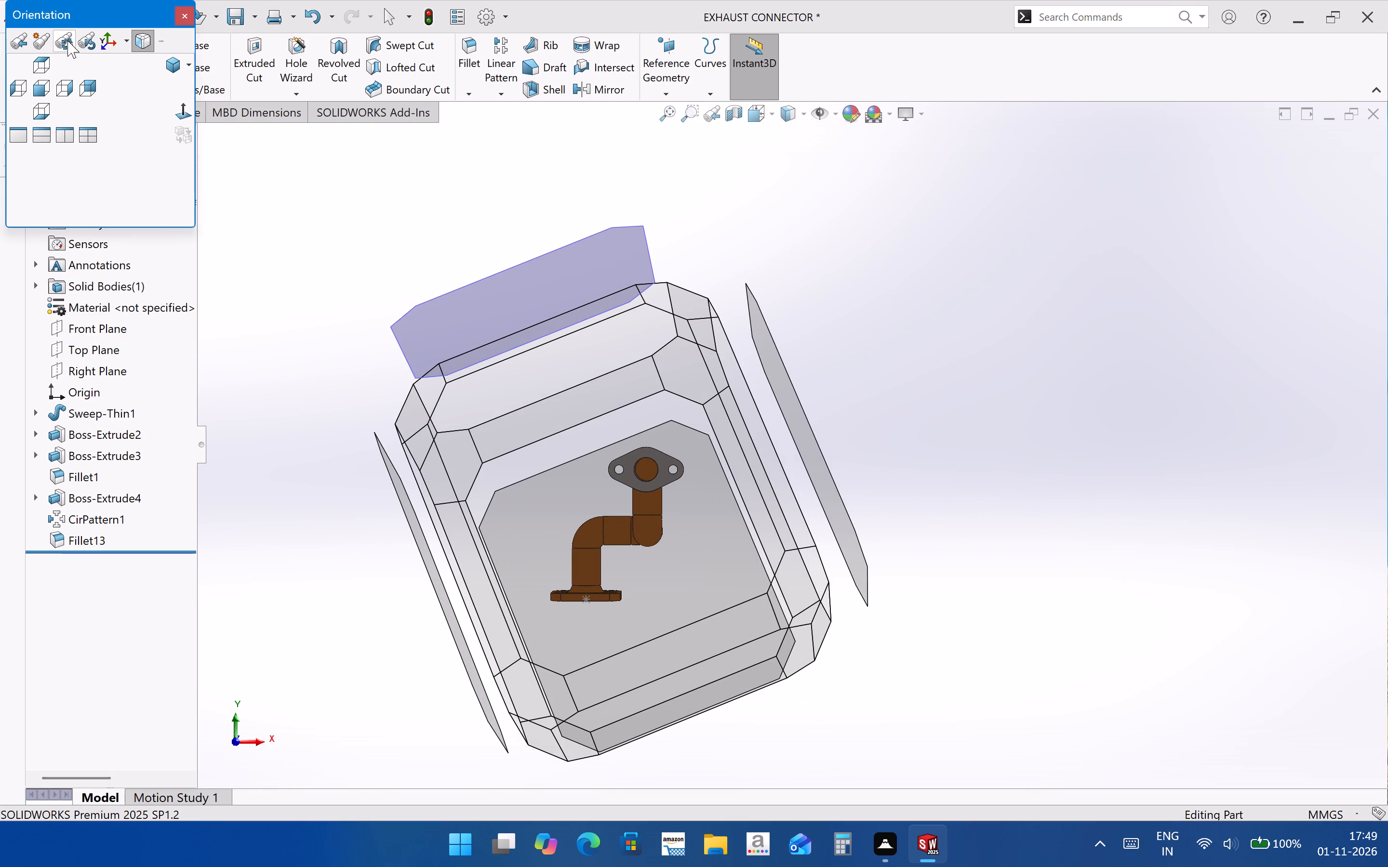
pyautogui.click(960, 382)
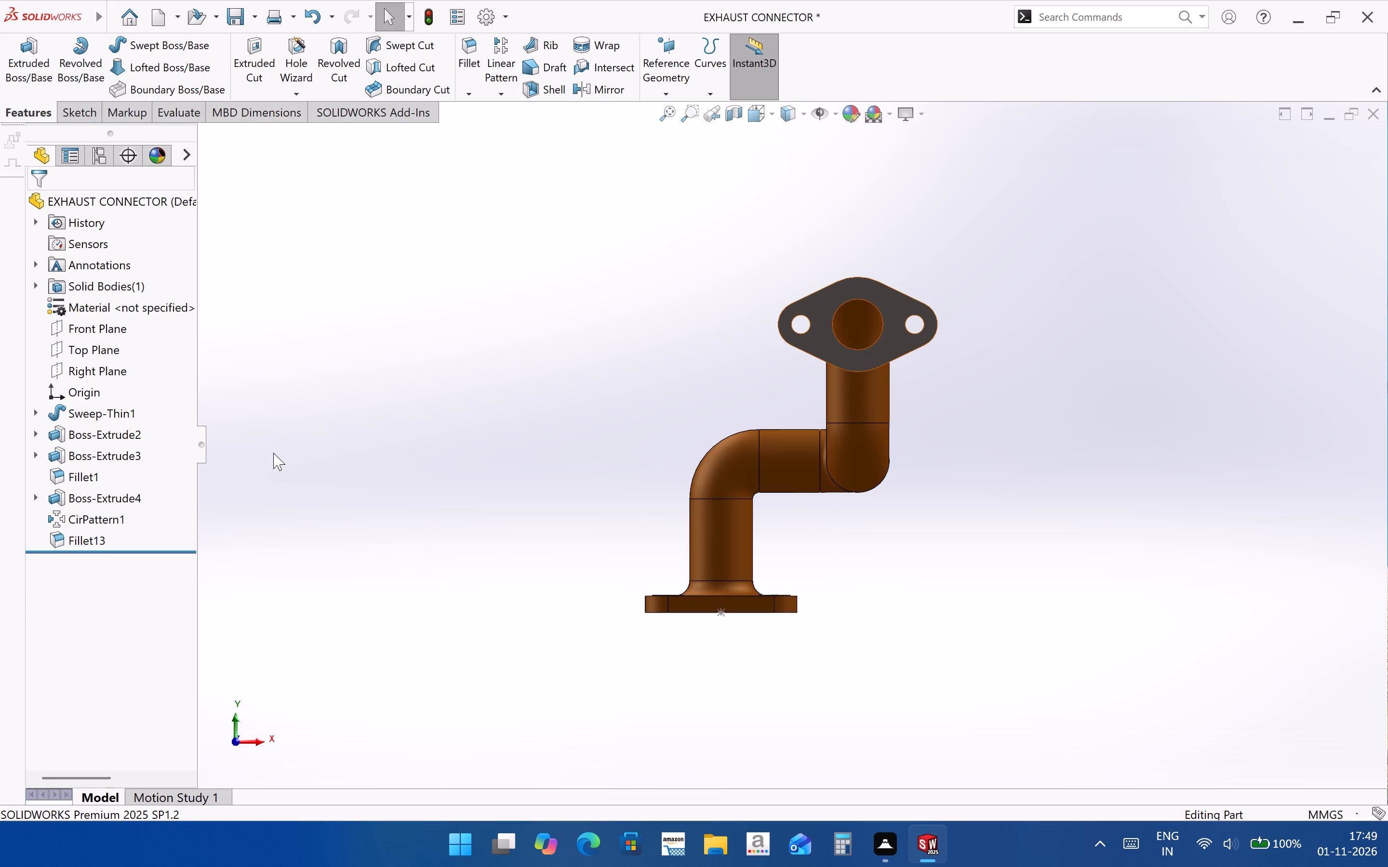
# Redefine the part's standard Front view to match the current orientation facing the Front Plane.
pyautogui.click(104, 332)
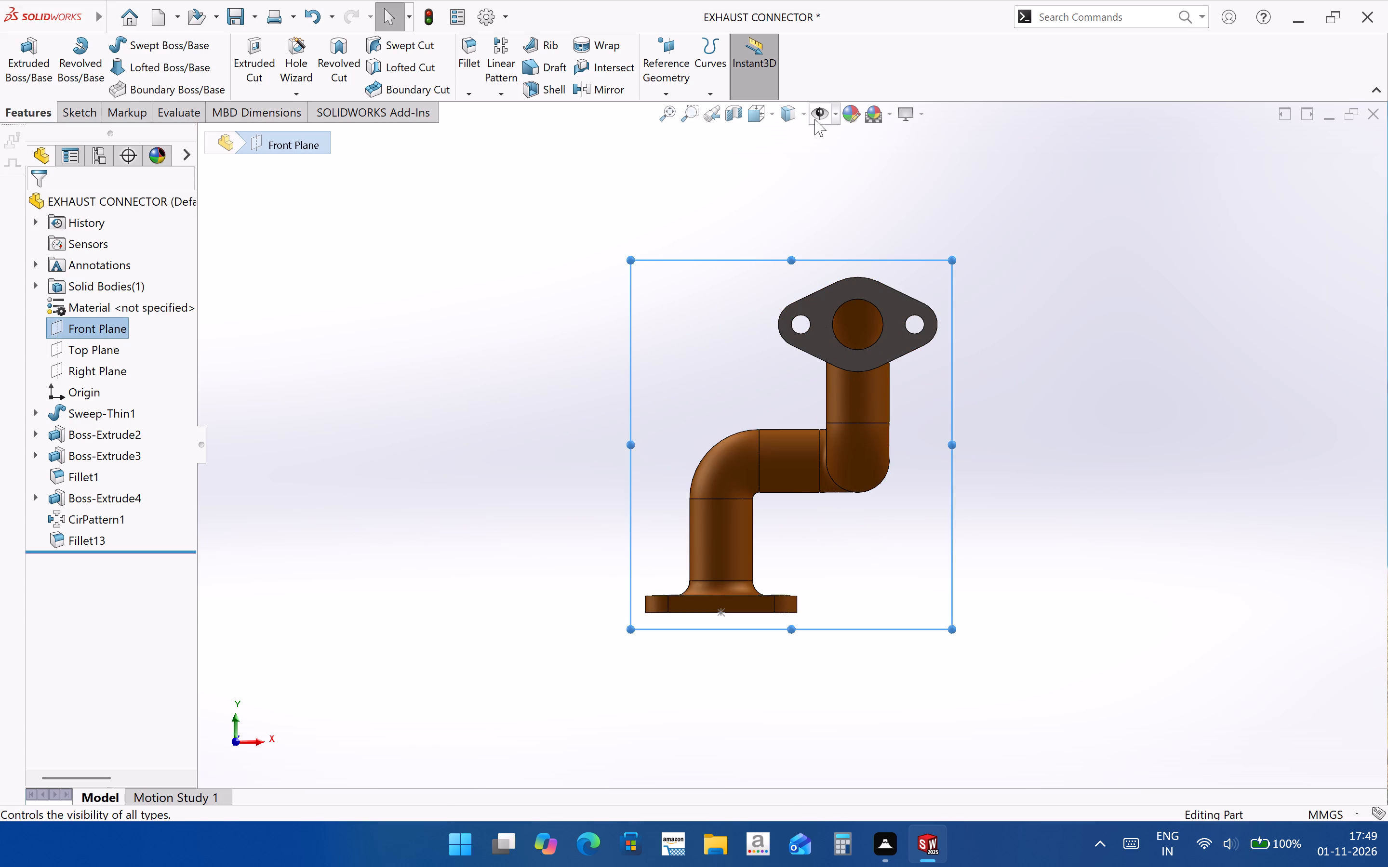
pyautogui.click(772, 116)
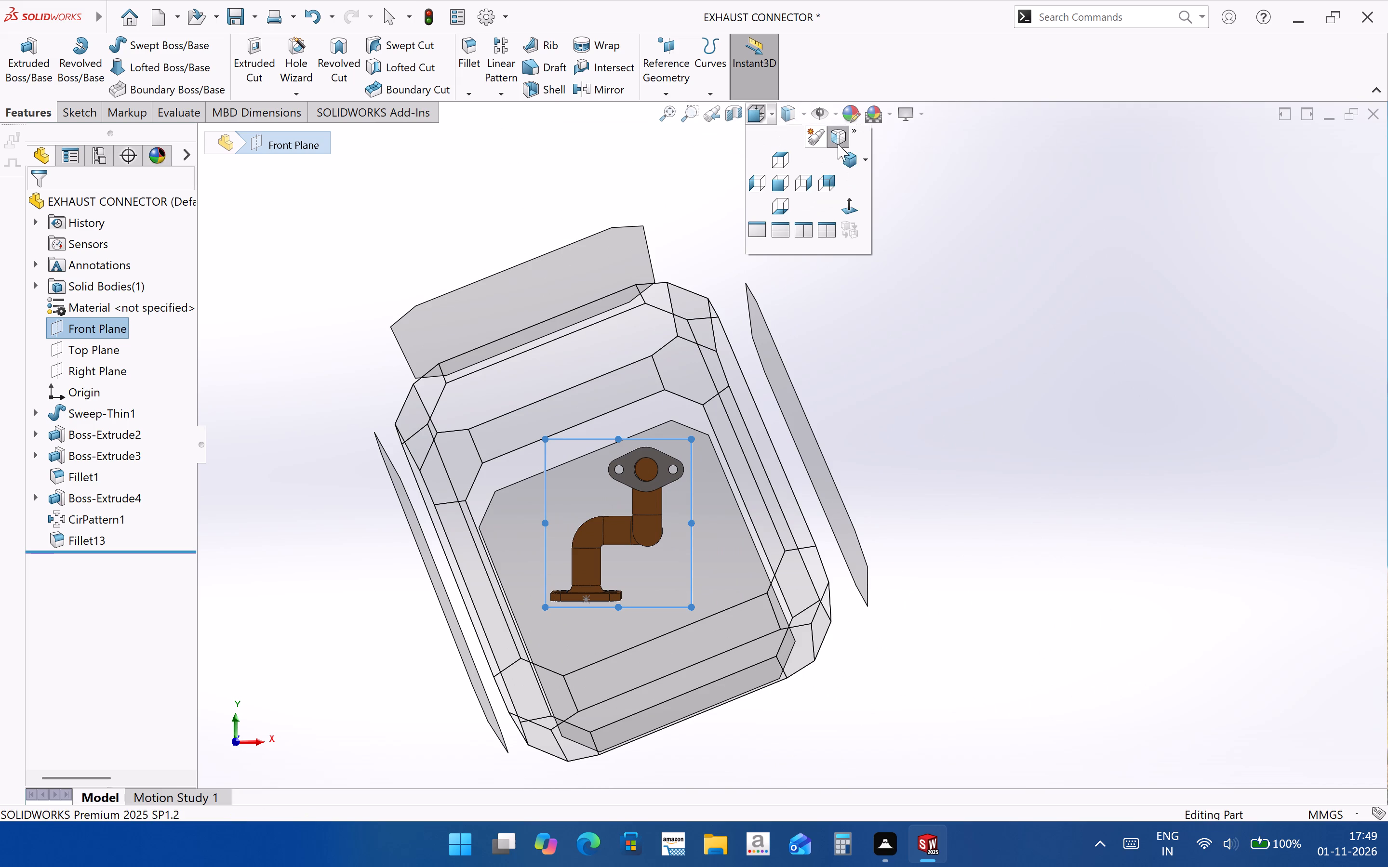
pyautogui.click(857, 137)
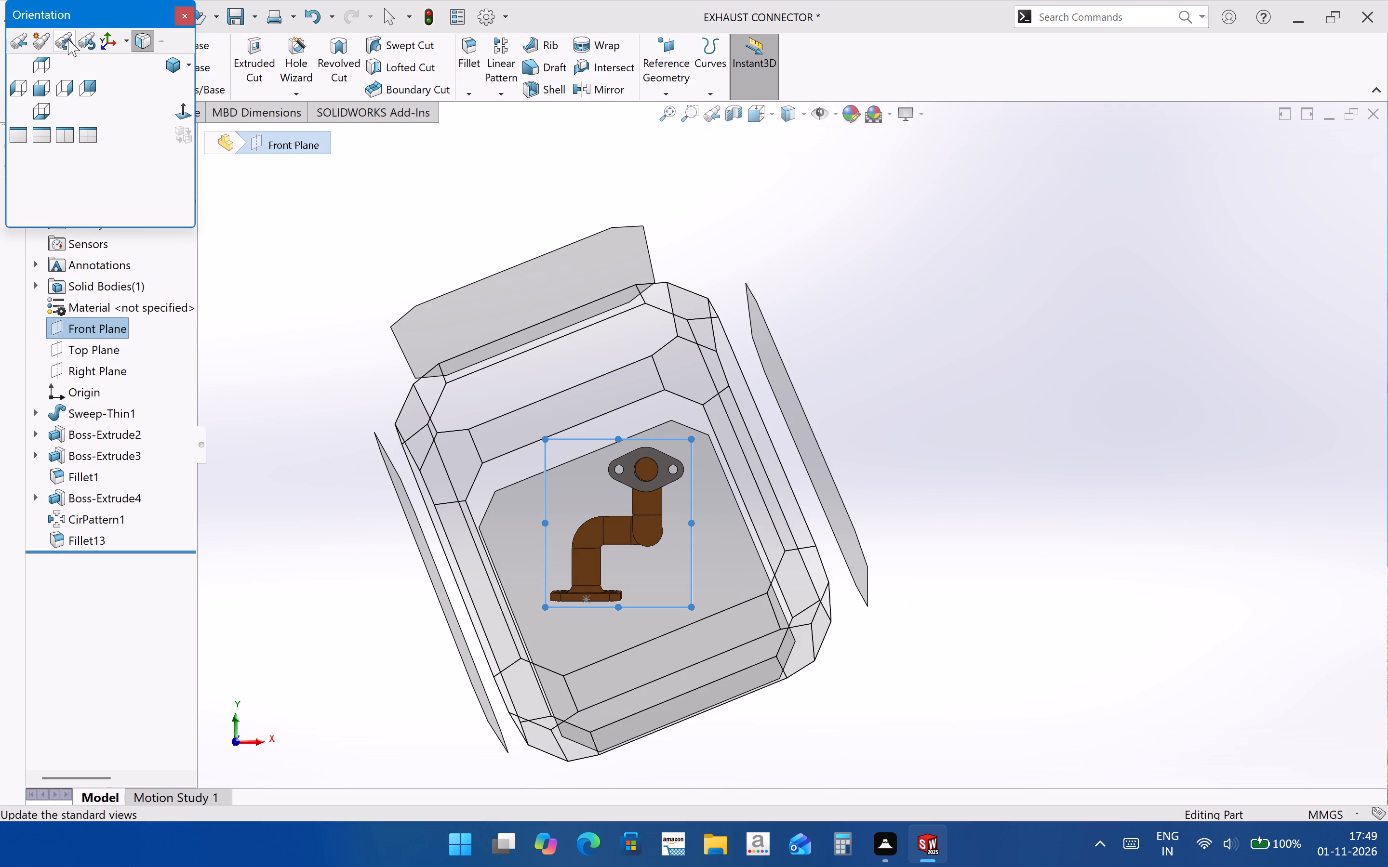
pyautogui.click(68, 39)
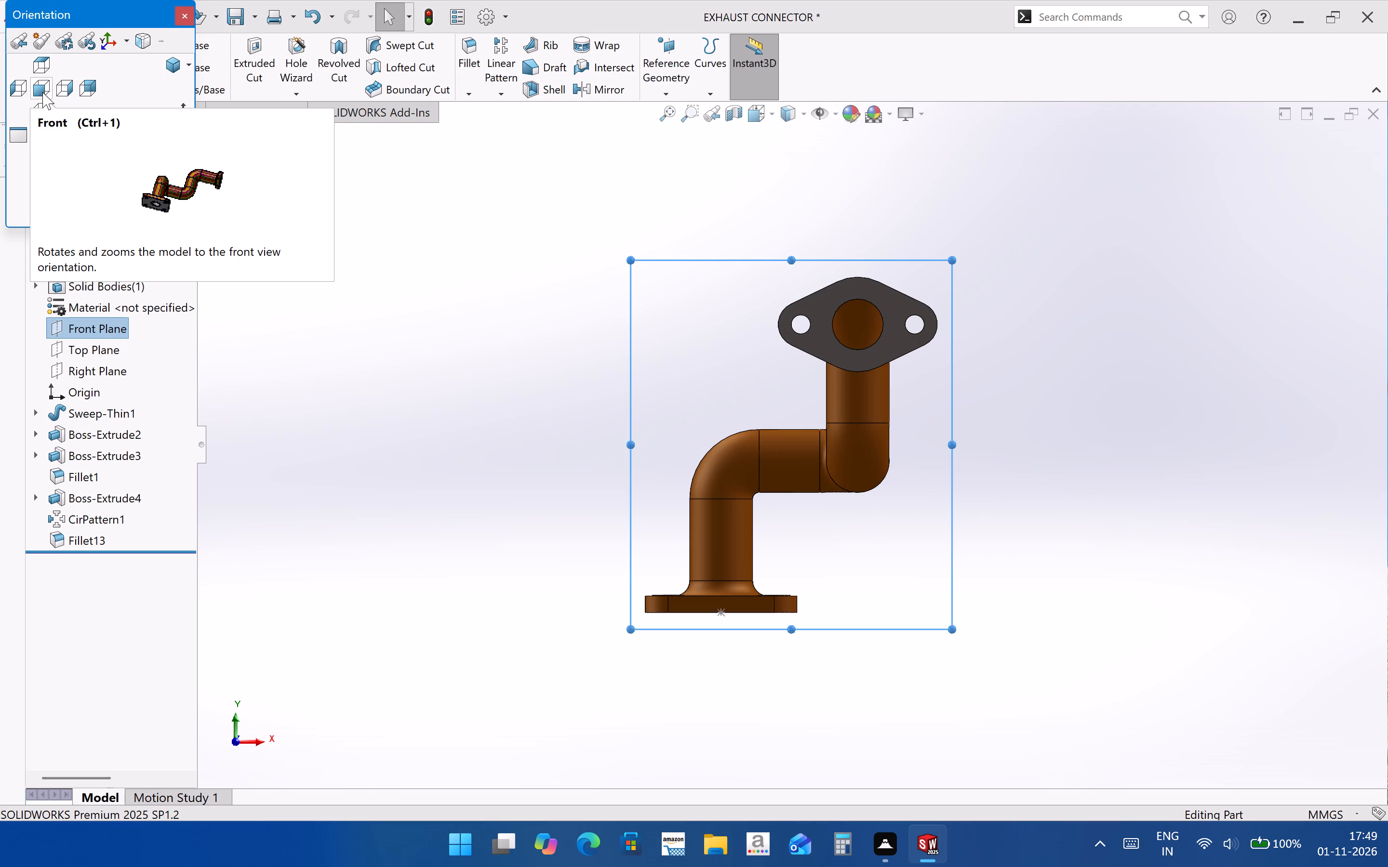
pyautogui.click(42, 92)
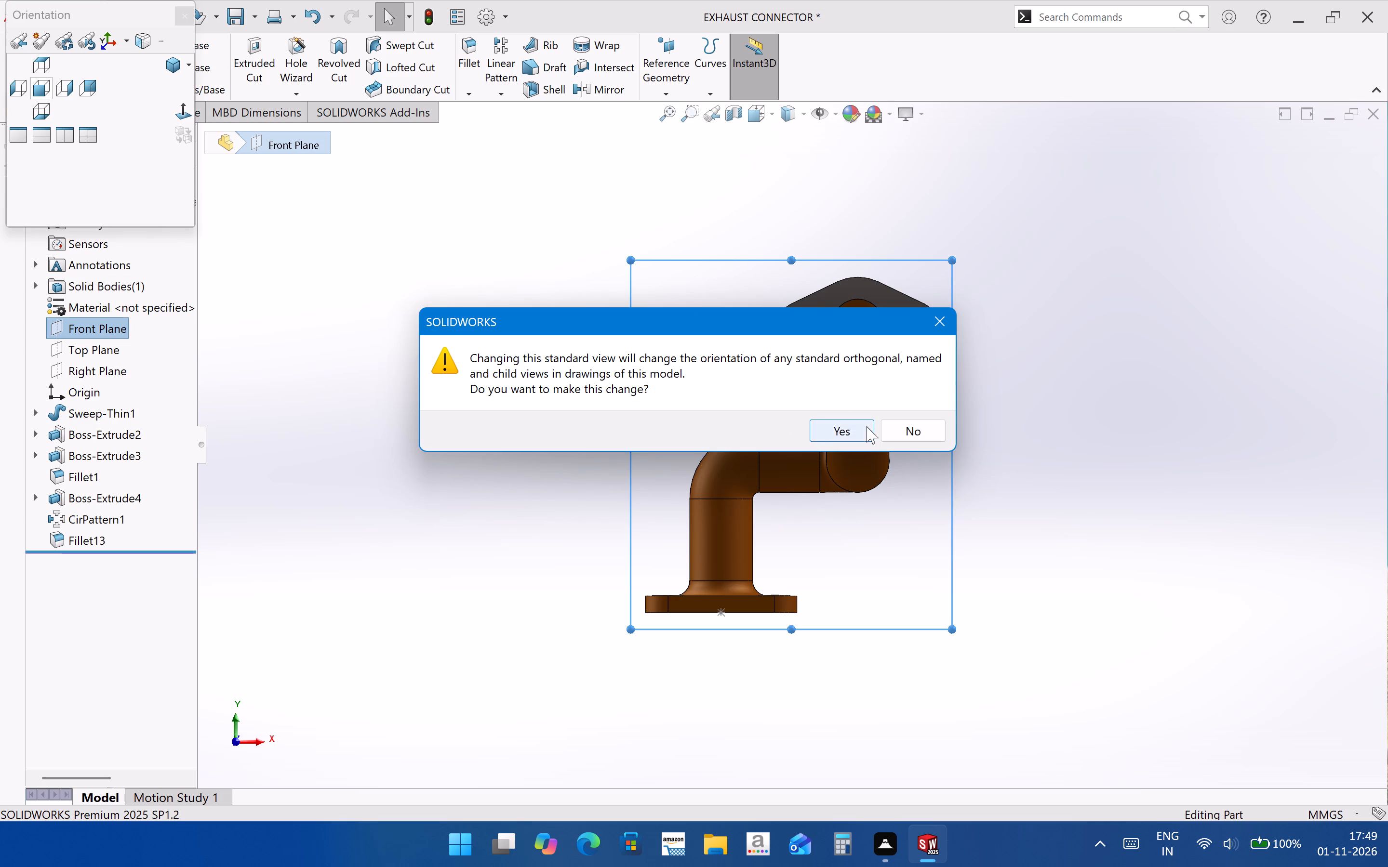
pyautogui.click(867, 426)
pyautogui.click(196, 10)
pyautogui.click(187, 10)
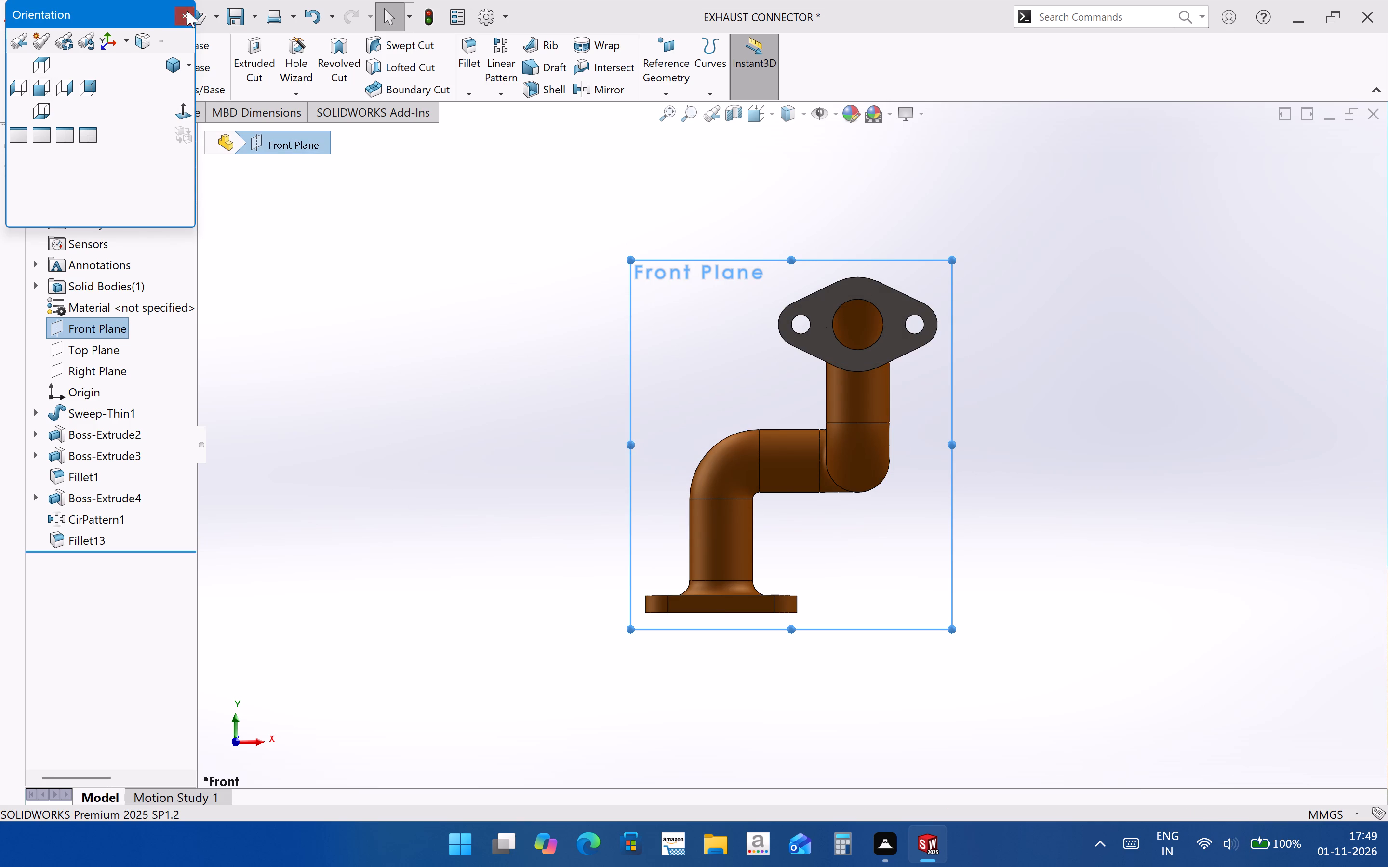
pyautogui.click(1213, 447)
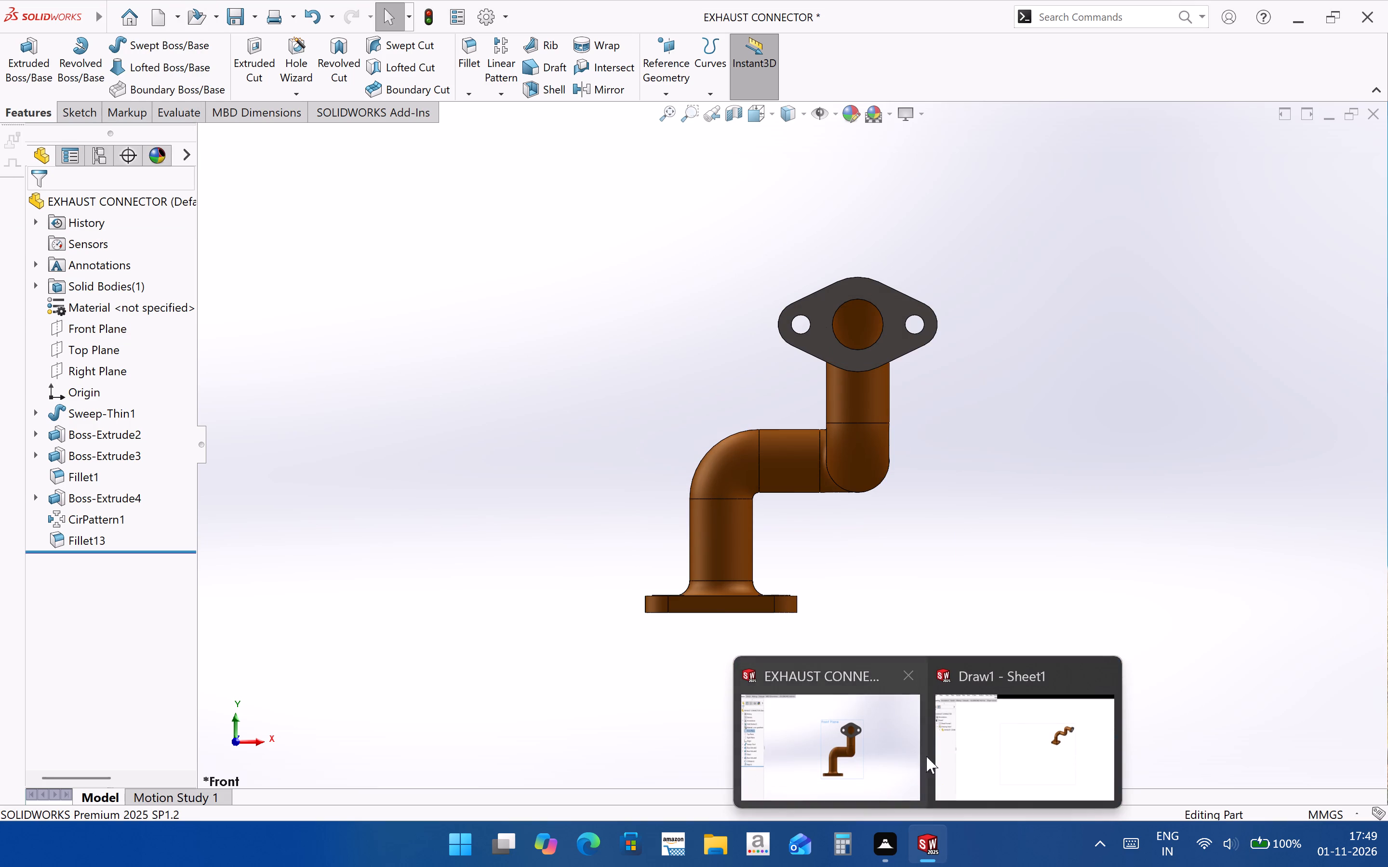
# Return to the drawing and delete the shaded isometric view from the sheet.
pyautogui.click(997, 743)
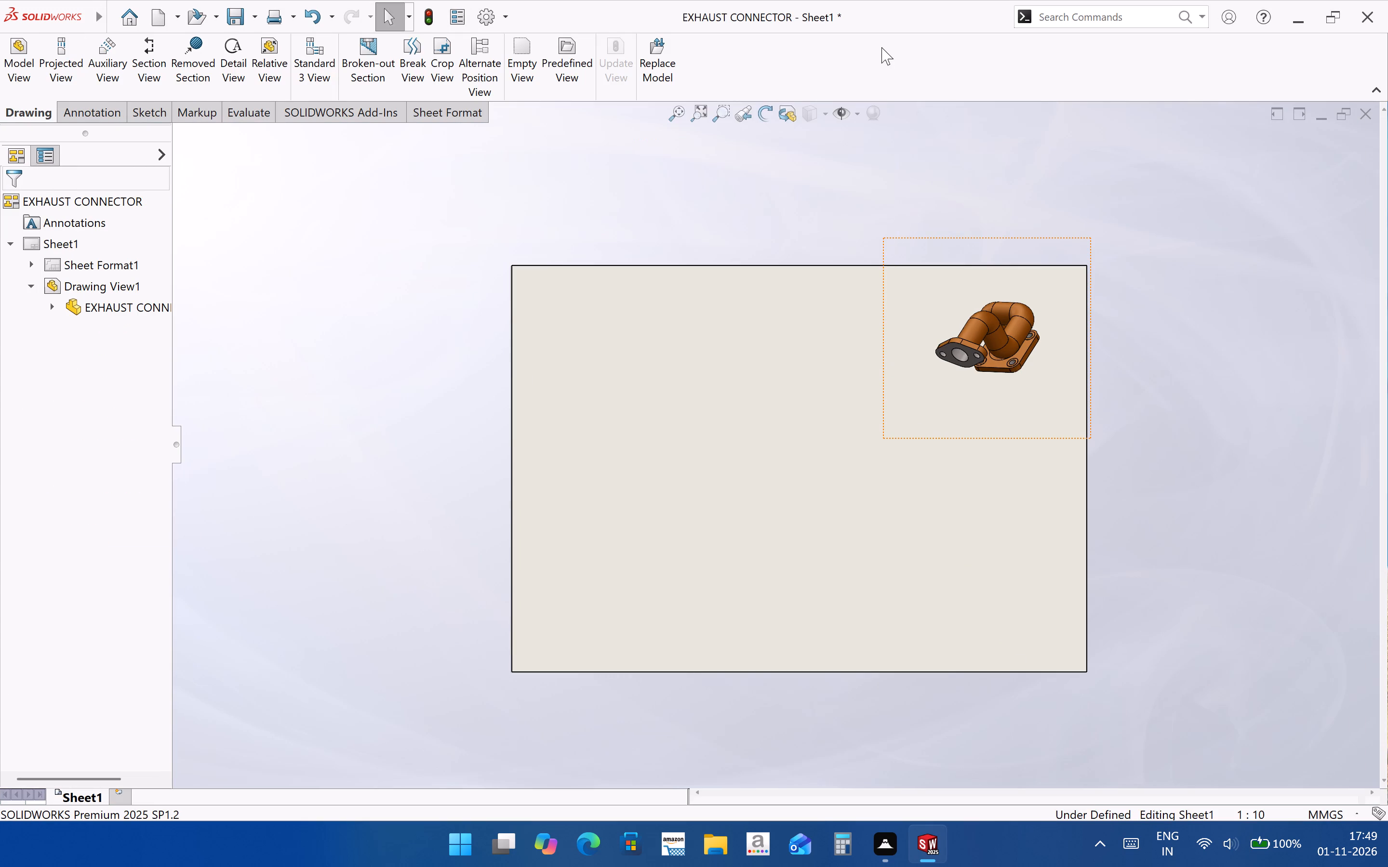
pyautogui.click(964, 407)
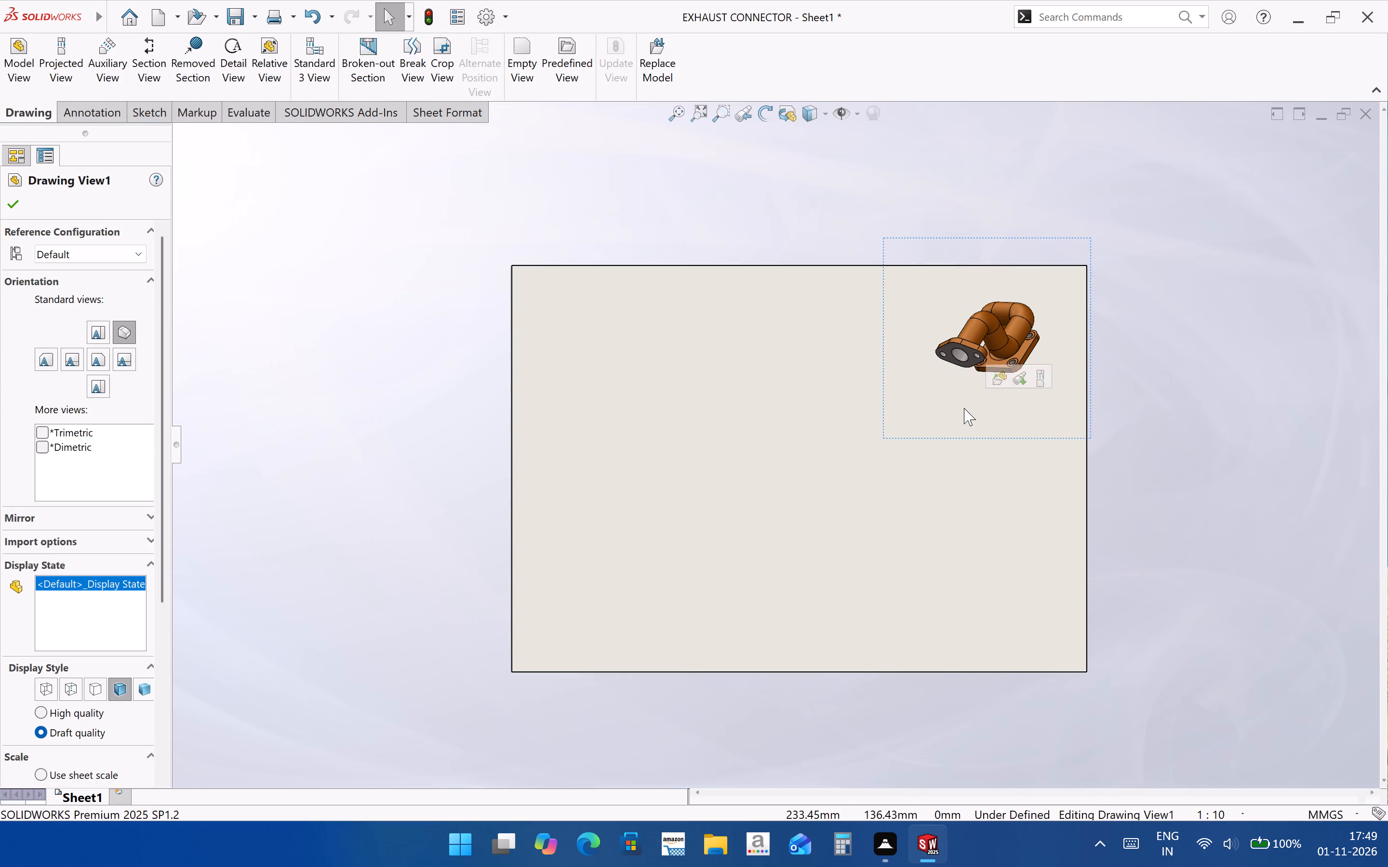
pyautogui.press('Delete')
pyautogui.click(824, 349)
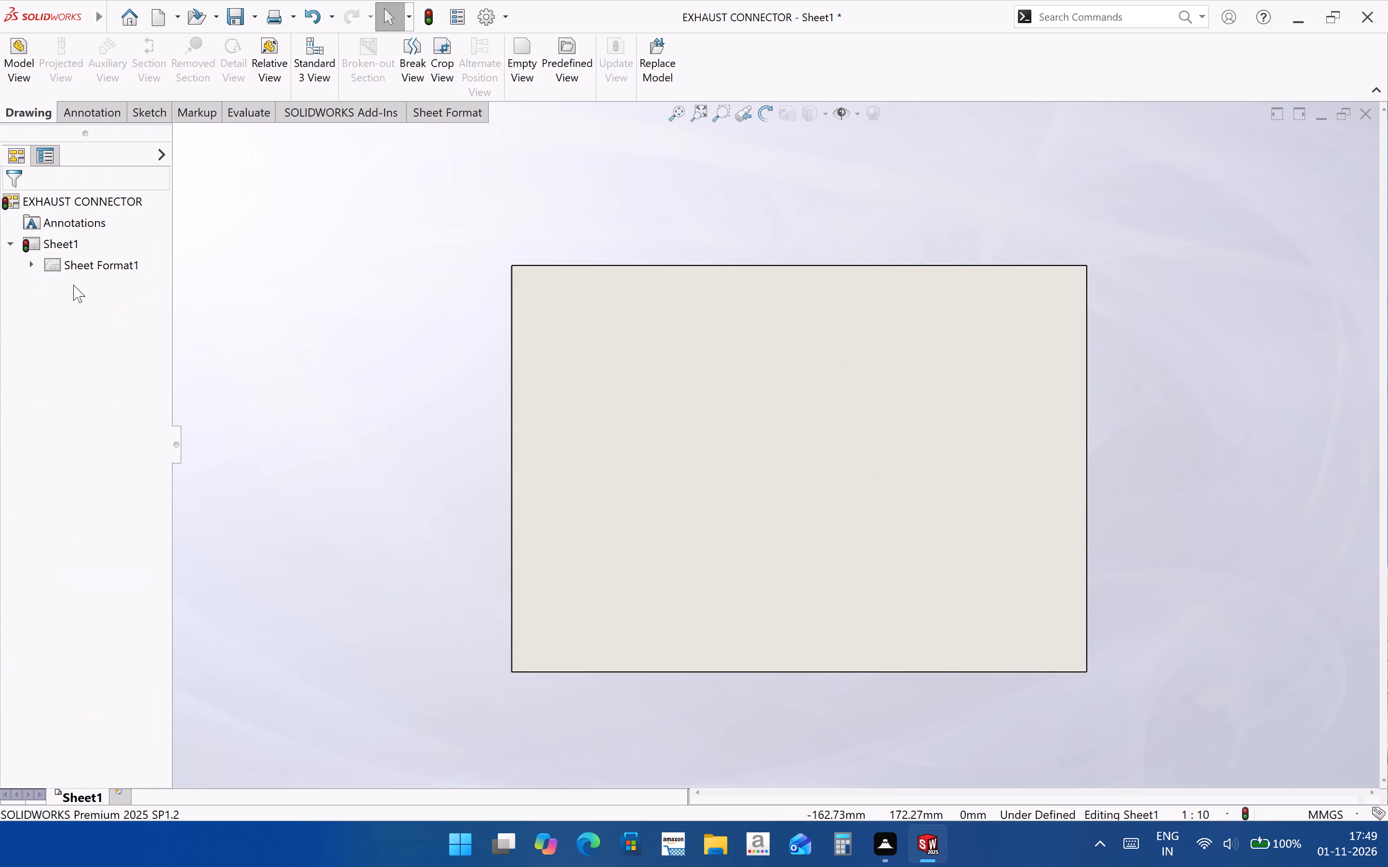
# Insert a front-orientation model view of the exhaust connector near the middle of the sheet, without projected views.
pyautogui.click(24, 67)
pyautogui.doubleClick(111, 341)
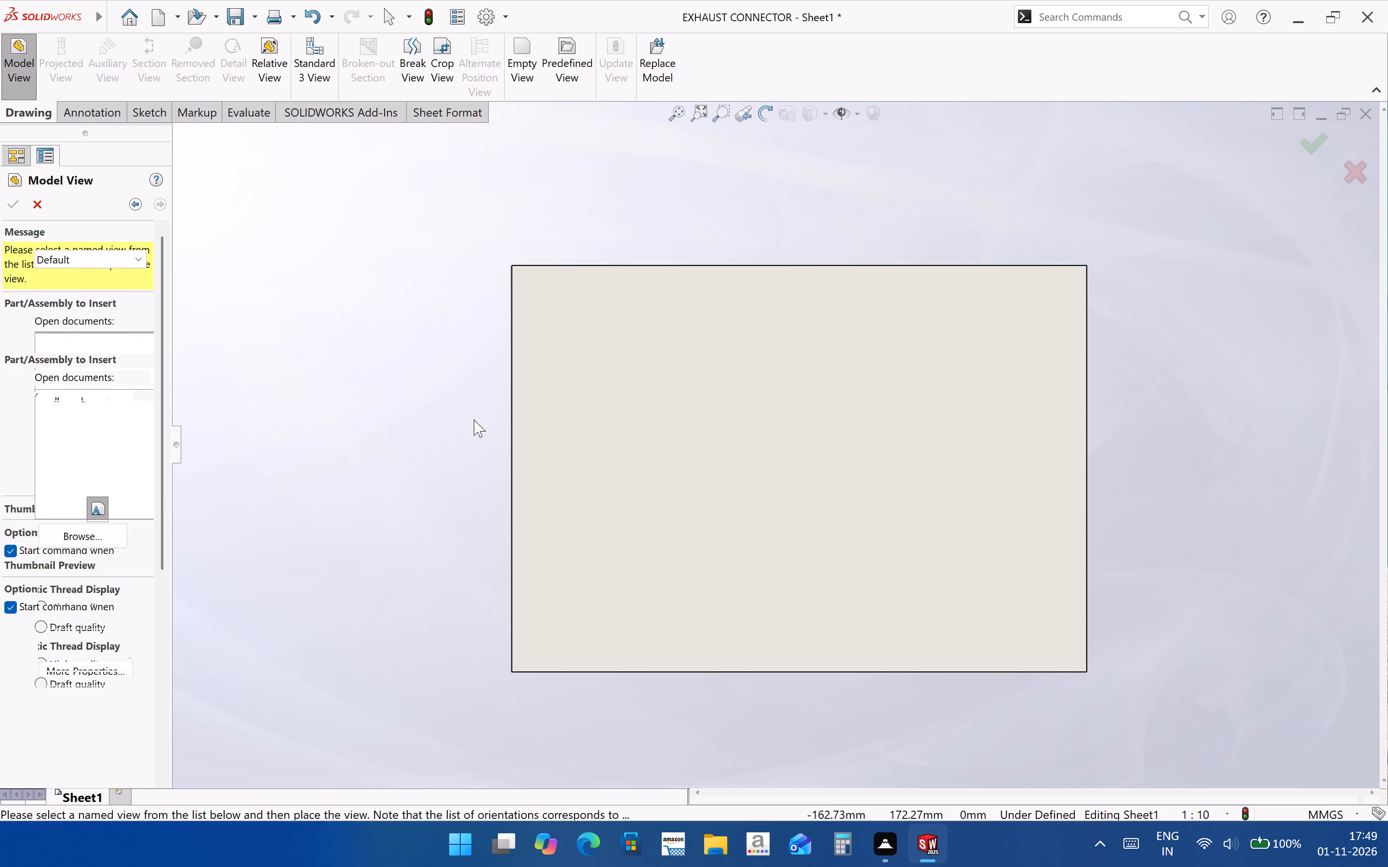
pyautogui.click(757, 449)
pyautogui.scroll(-3, 780, 445)
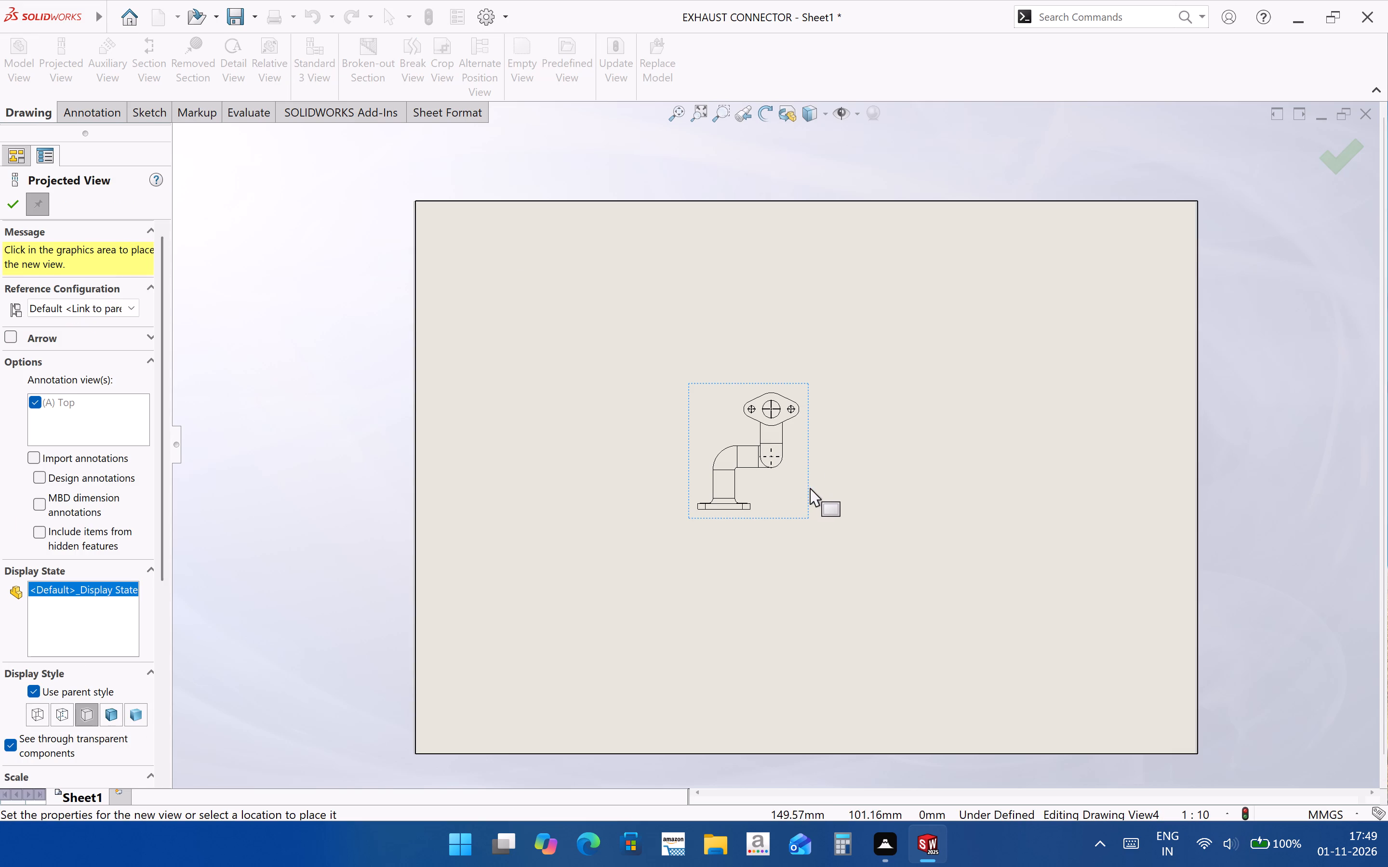
pyautogui.click(790, 507)
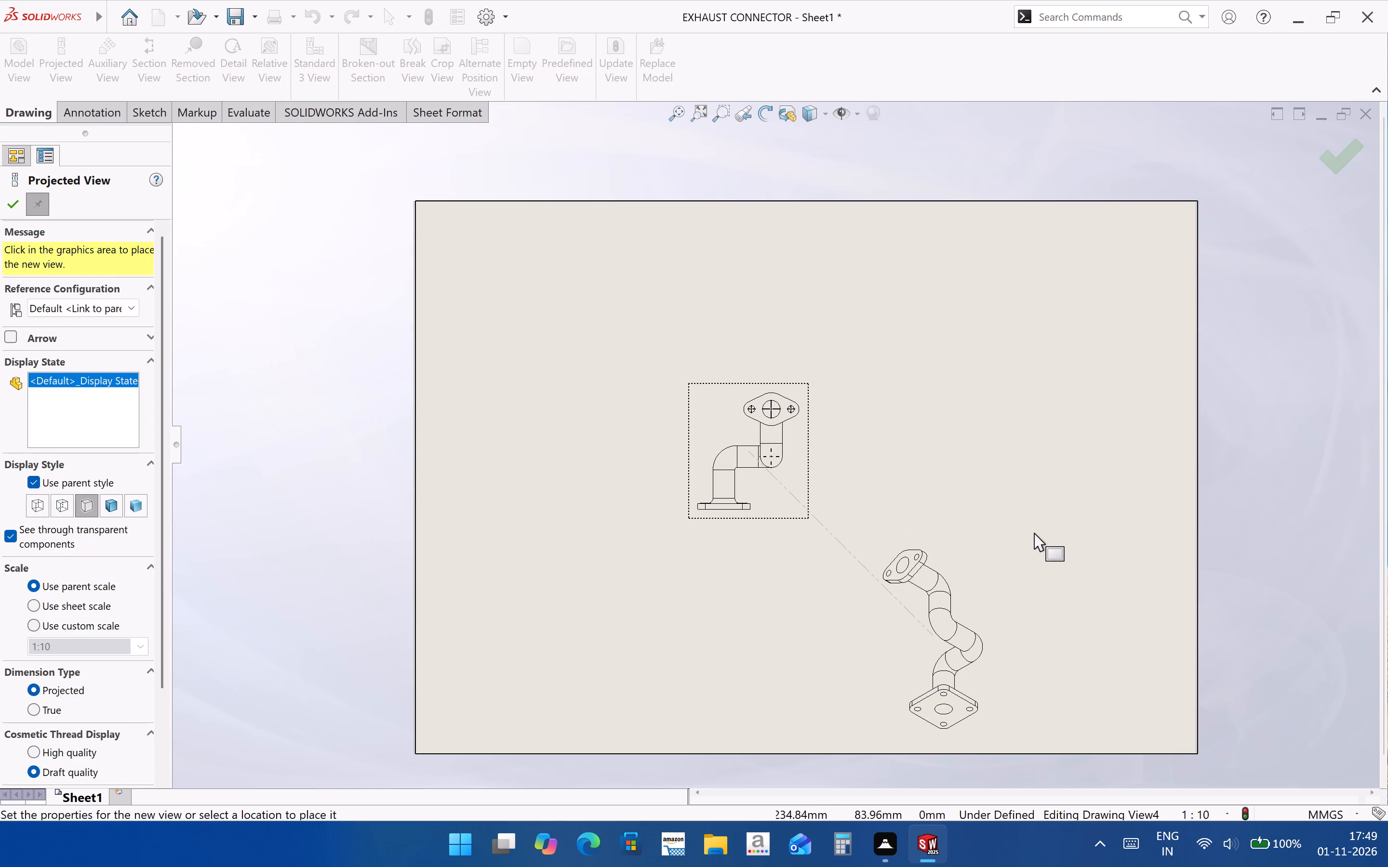
pyautogui.press('`')
pyautogui.press('Escape')
# Give the front view a custom scale of 1:7.
pyautogui.click(801, 508)
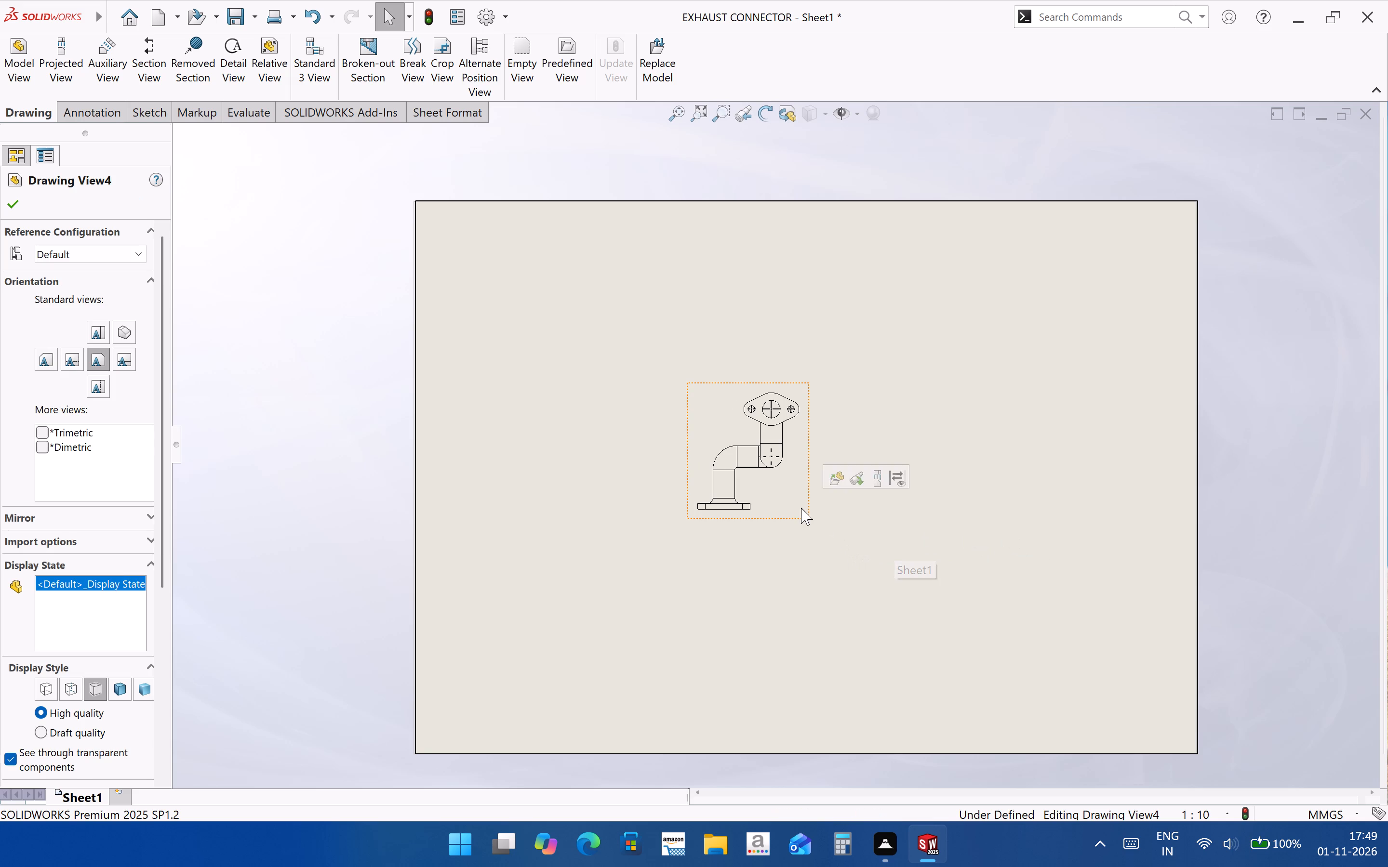
pyautogui.moveTo(160, 551); pyautogui.dragTo(162, 678)
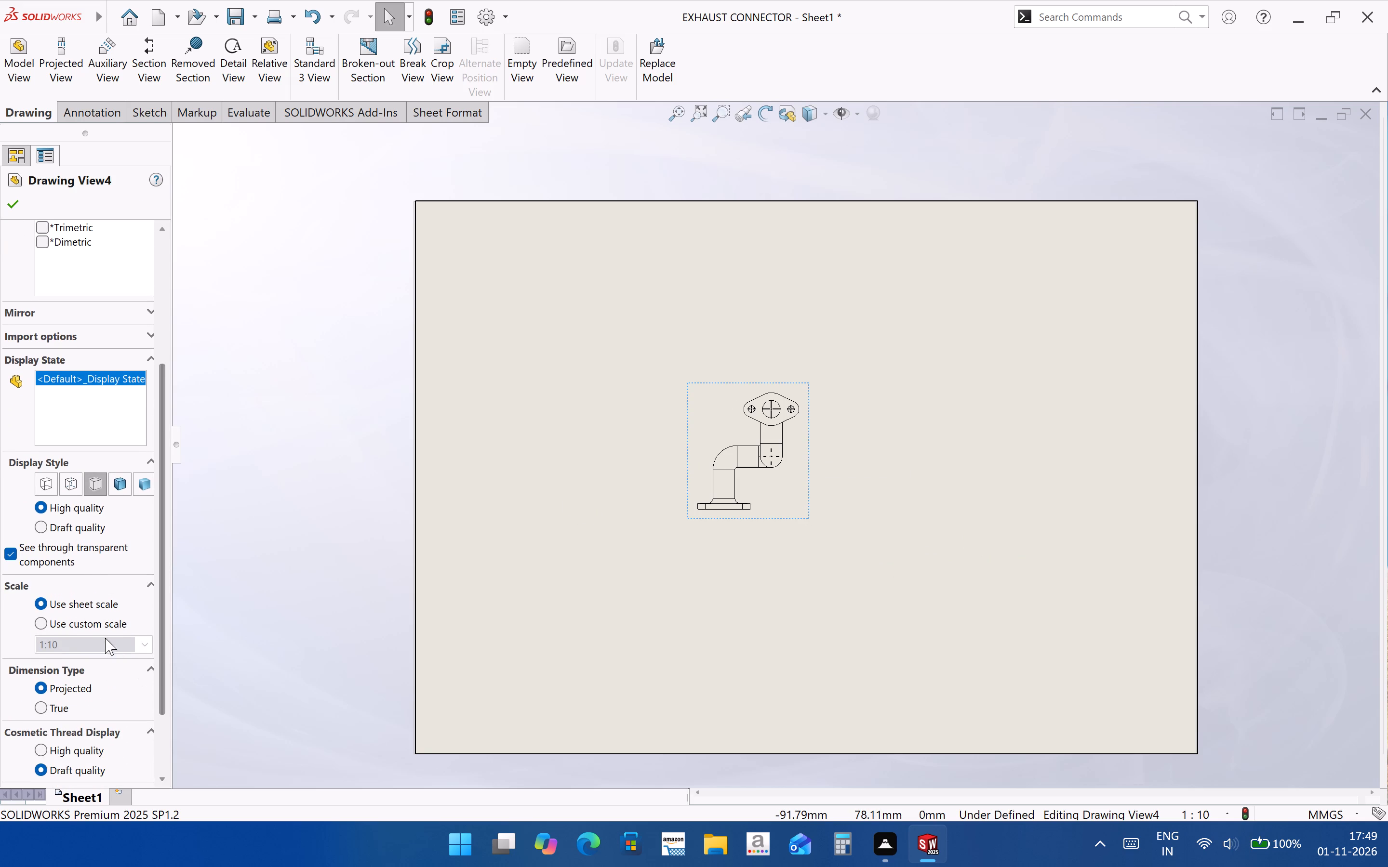
pyautogui.click(99, 629)
pyautogui.click(104, 636)
pyautogui.click(107, 641)
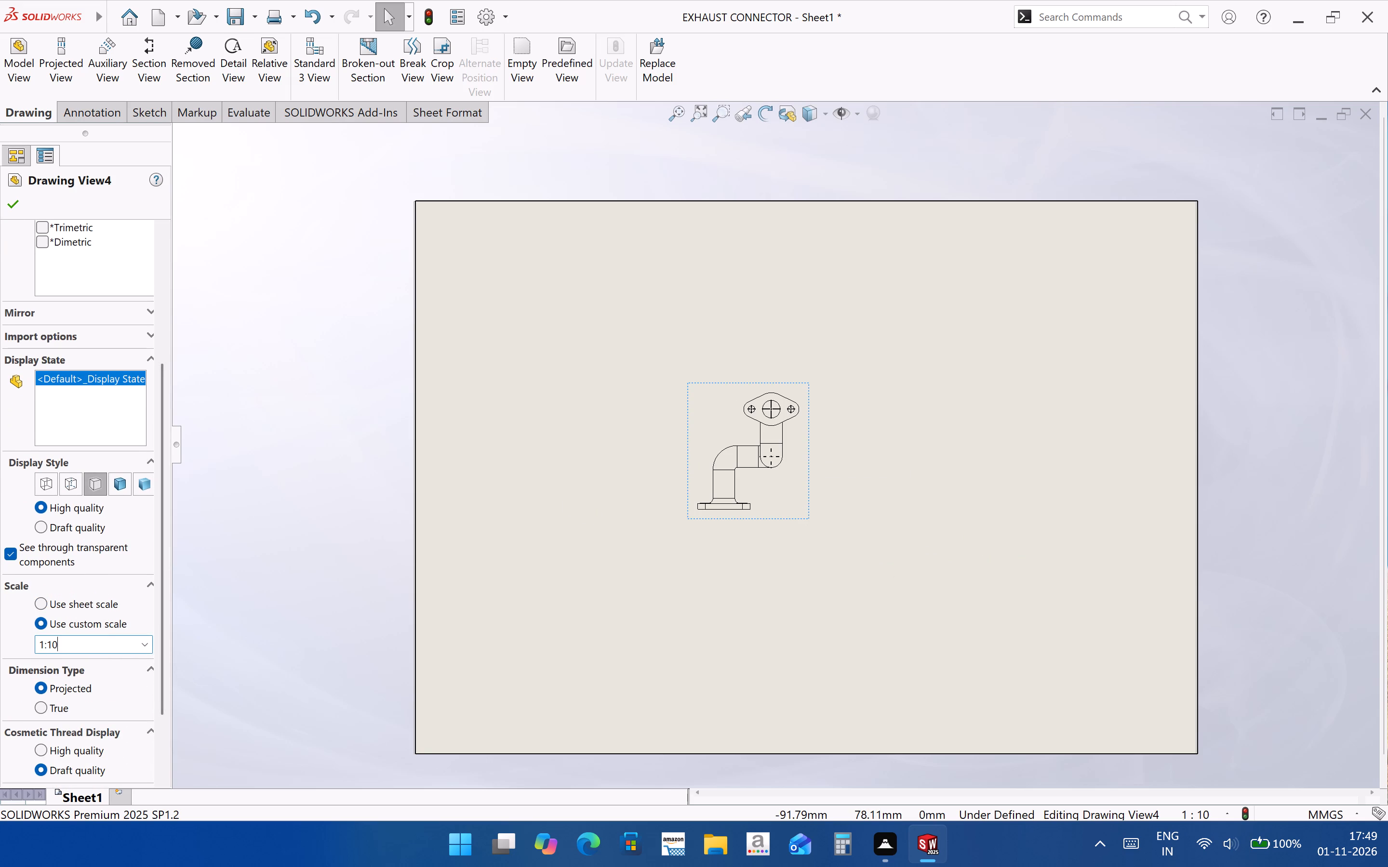
pyautogui.press('BackSpace')
pyautogui.press('BackSpace')
pyautogui.press('BackSpace')
pyautogui.write(':7')
pyautogui.press('Return')
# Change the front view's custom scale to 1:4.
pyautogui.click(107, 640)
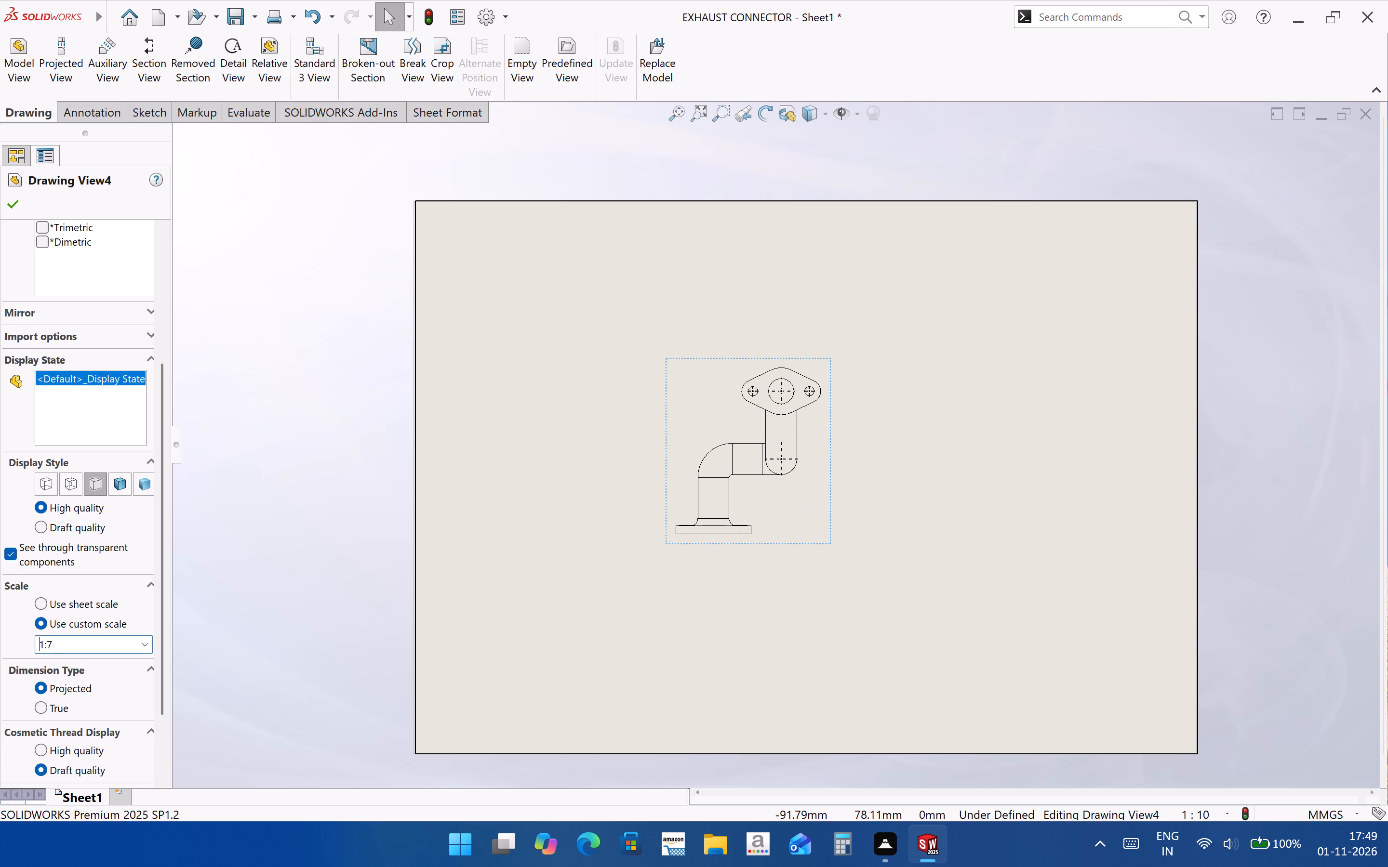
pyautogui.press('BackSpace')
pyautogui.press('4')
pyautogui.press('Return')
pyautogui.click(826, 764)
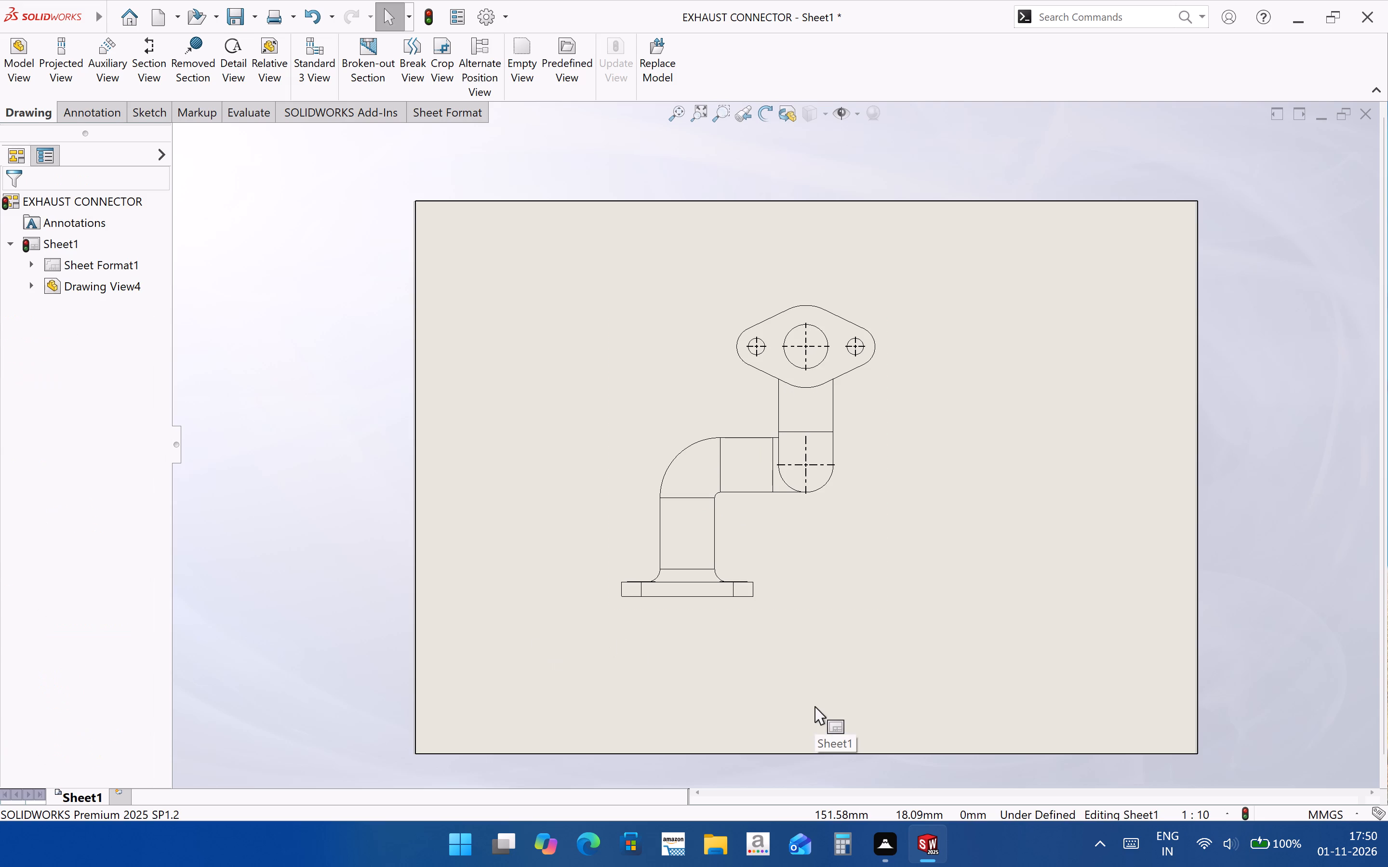
# Move the front view up and toward the left side of the sheet.
pyautogui.click(810, 587)
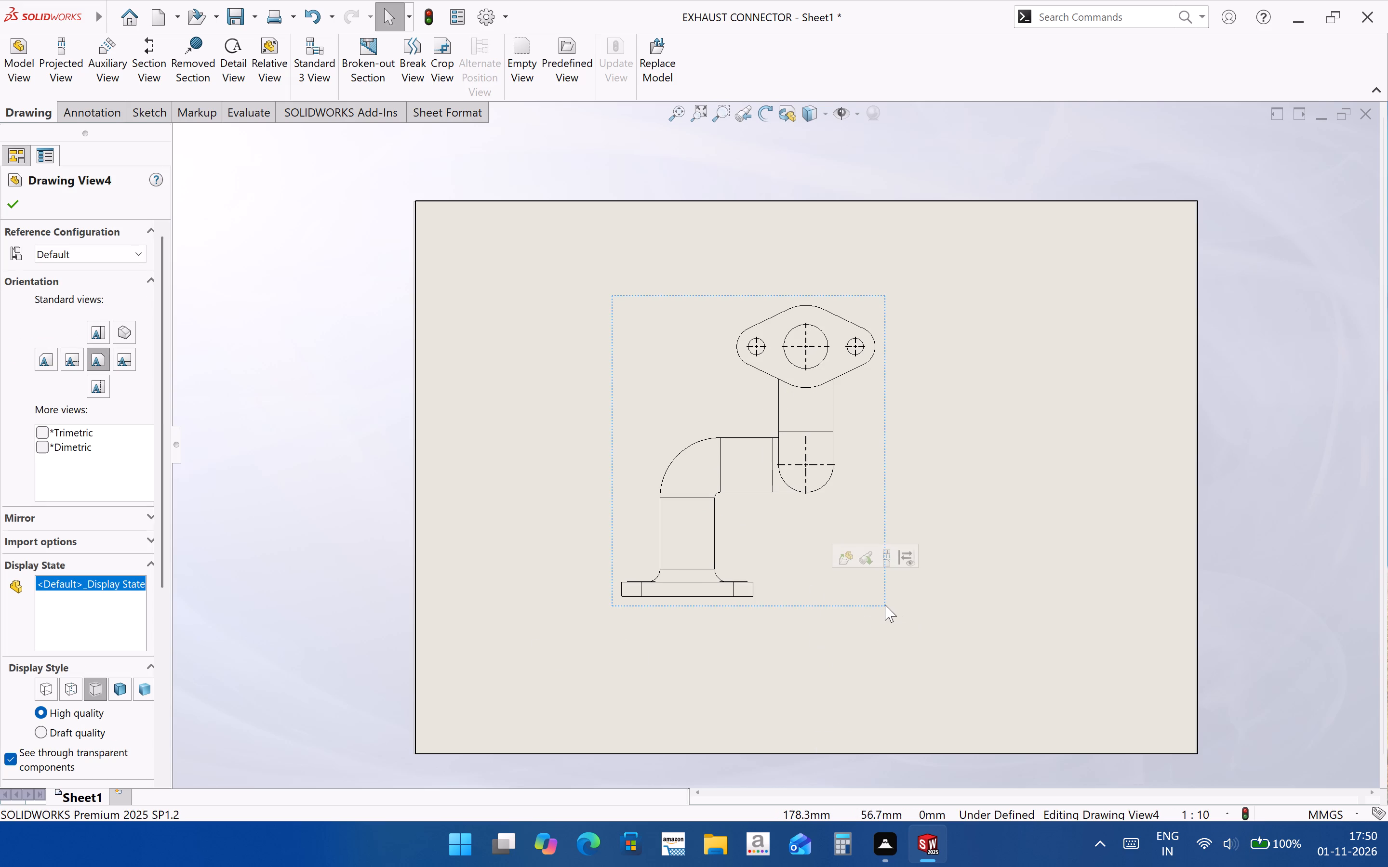
pyautogui.moveTo(885, 604); pyautogui.dragTo(803, 558)
pyautogui.click(850, 623)
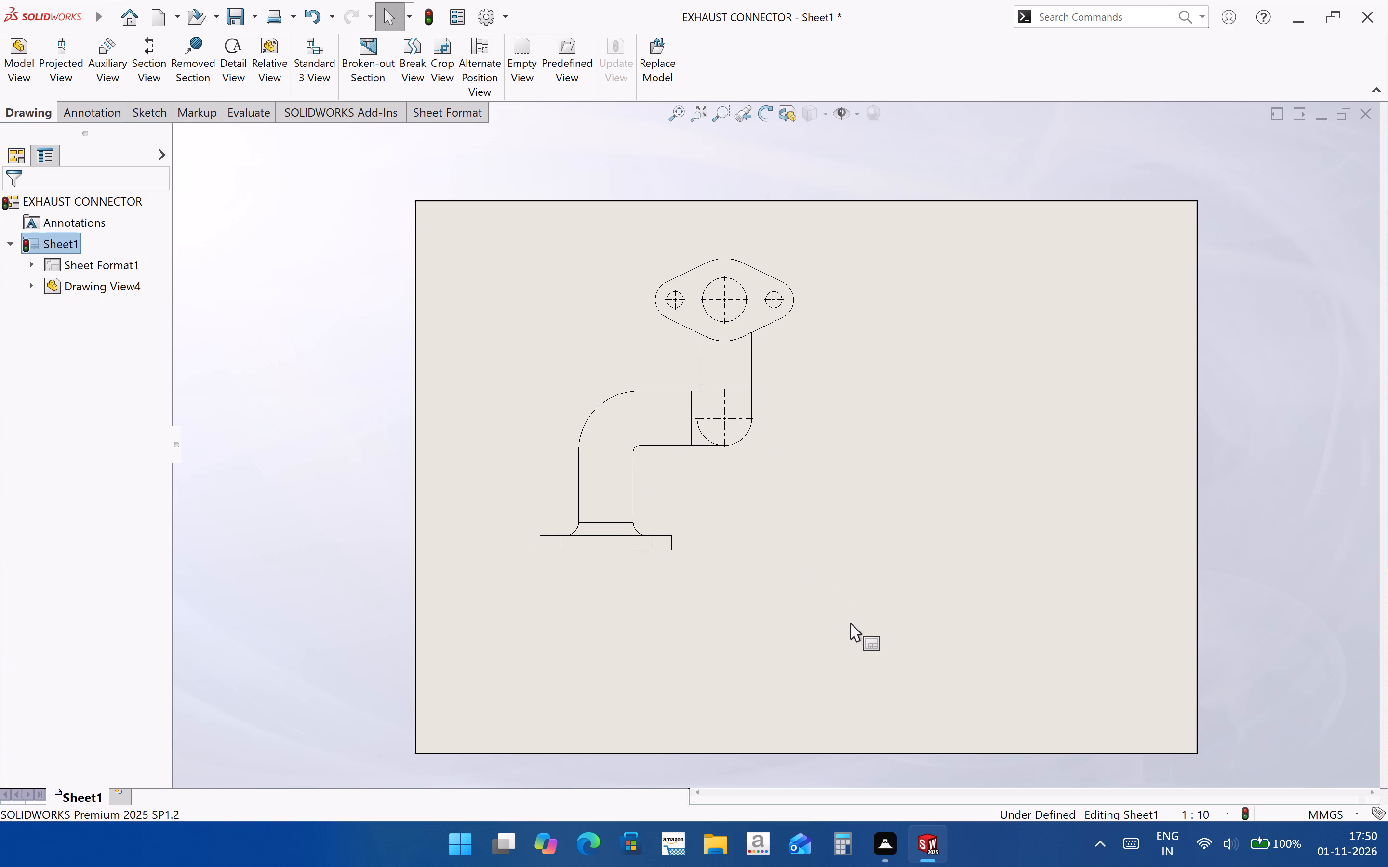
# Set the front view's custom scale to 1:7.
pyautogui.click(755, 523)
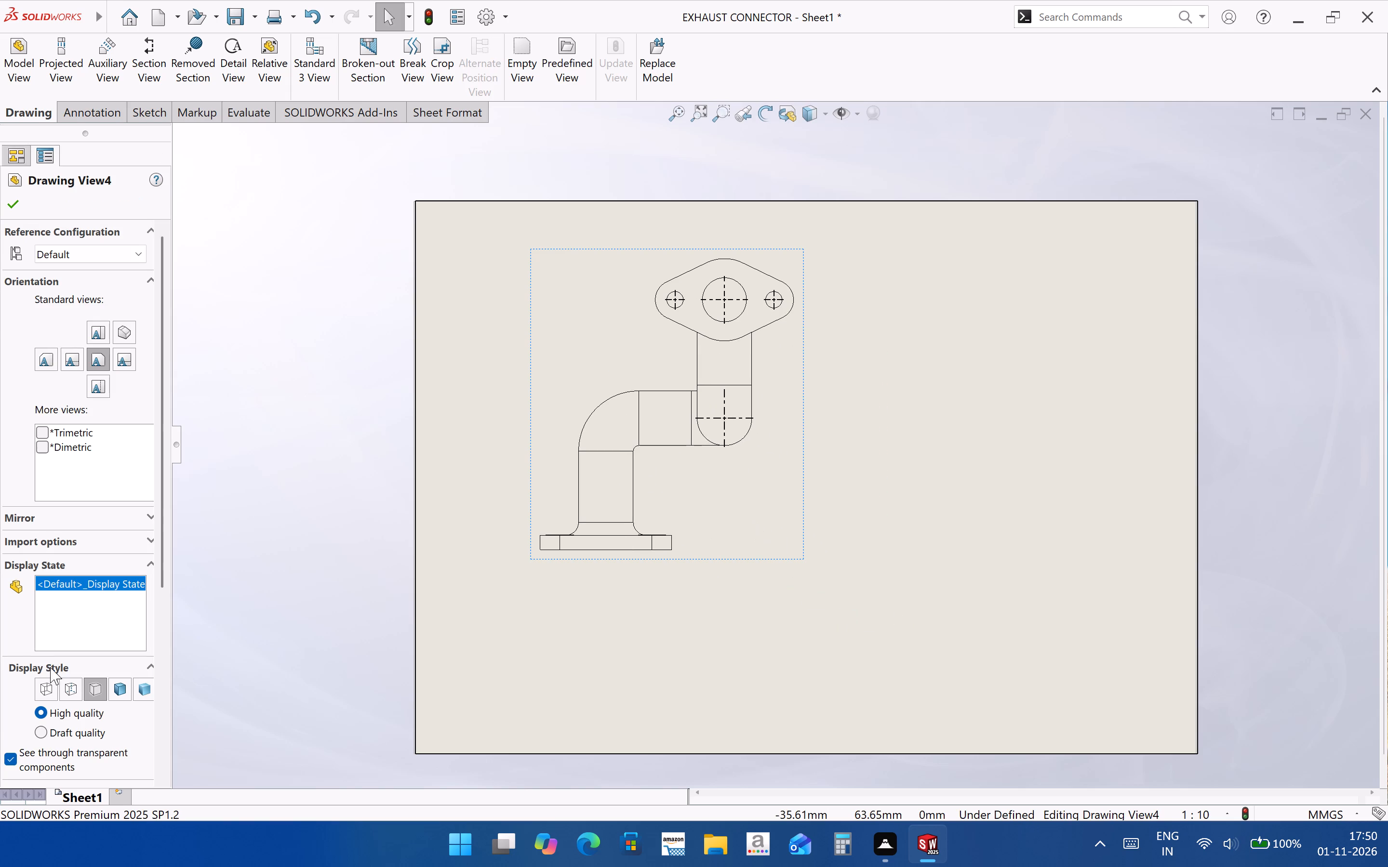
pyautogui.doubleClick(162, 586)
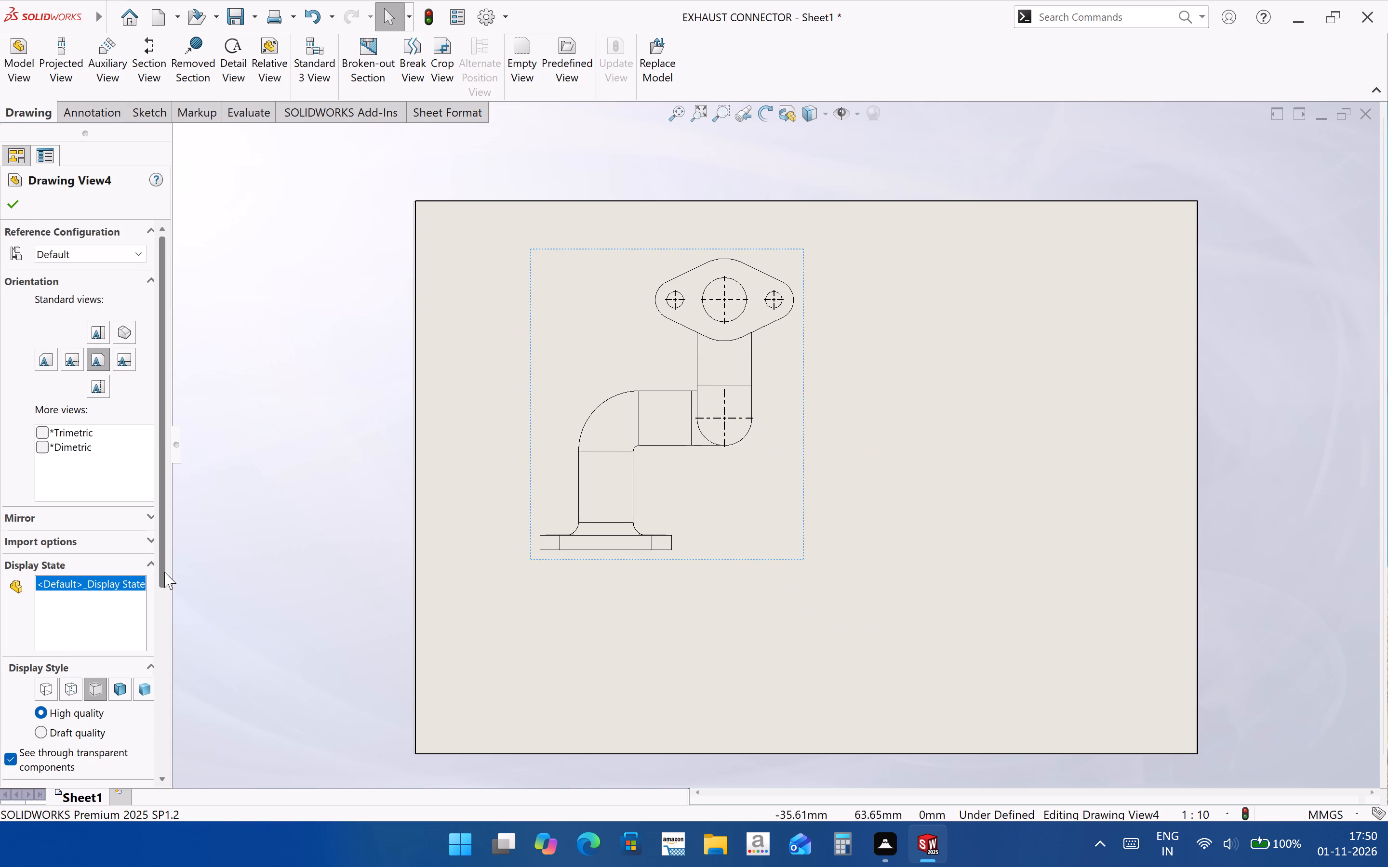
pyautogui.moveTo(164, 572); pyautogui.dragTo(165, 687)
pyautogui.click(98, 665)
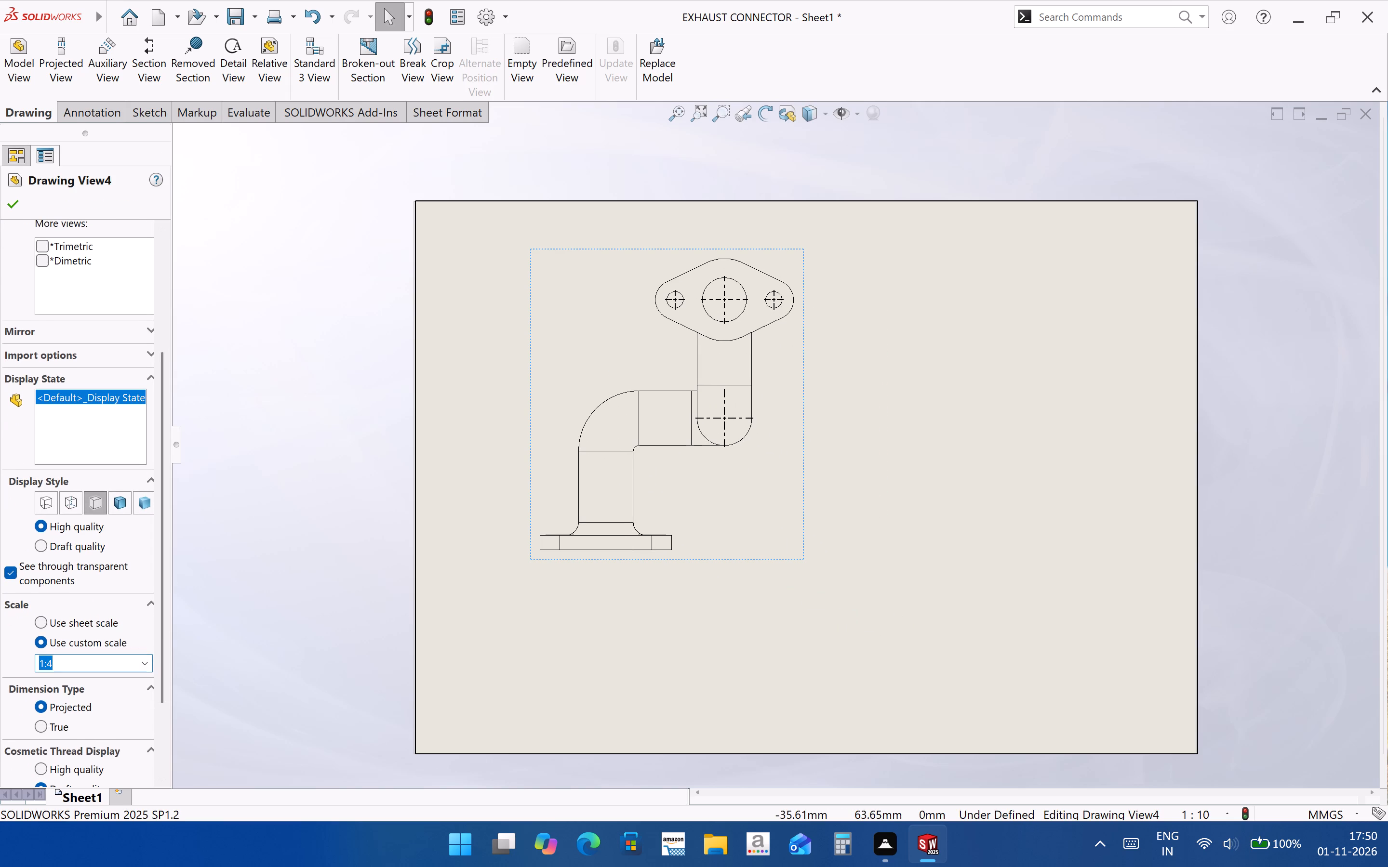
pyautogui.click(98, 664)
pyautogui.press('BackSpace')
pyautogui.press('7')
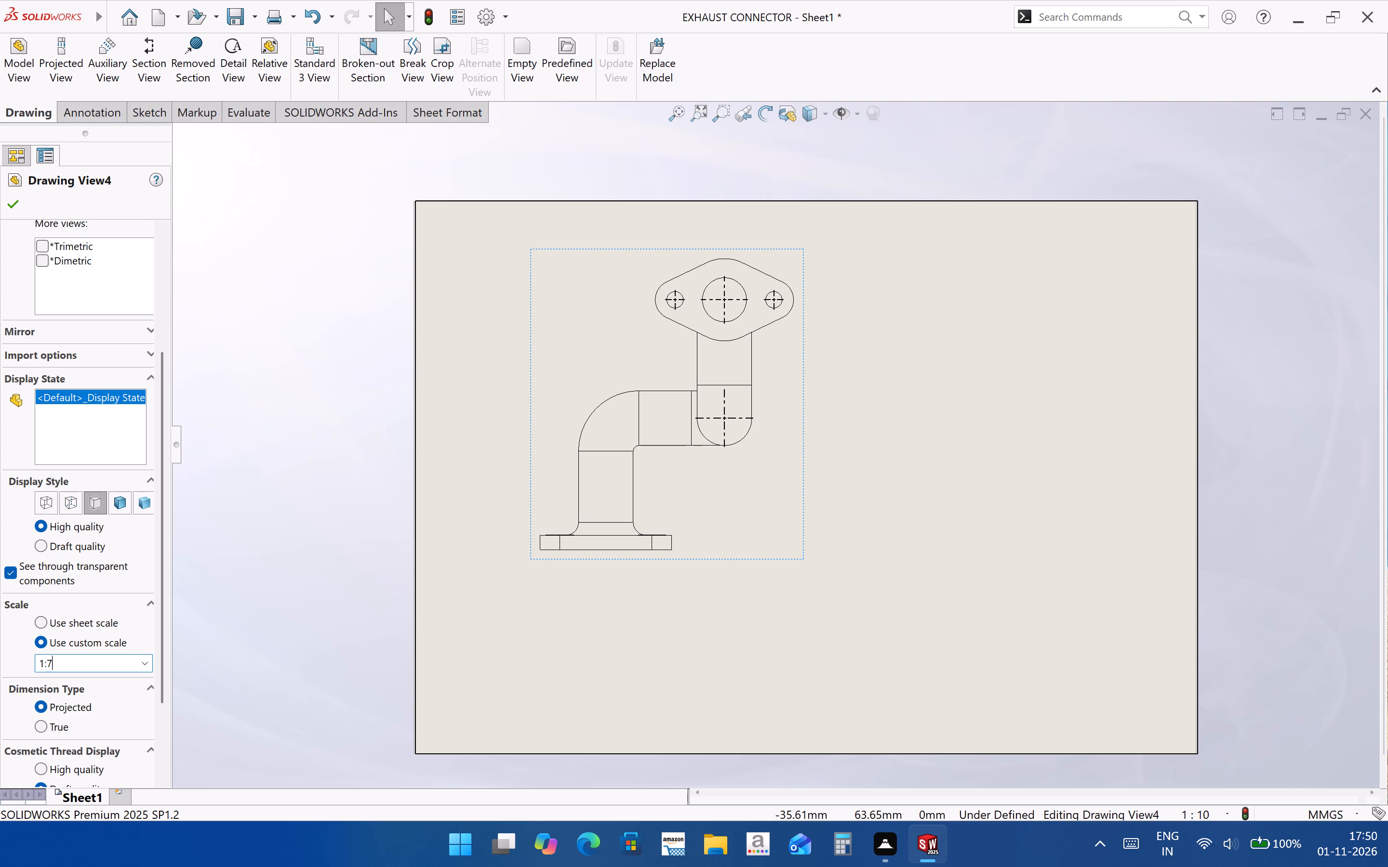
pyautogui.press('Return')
# Set the front view's custom scale to 1:6.
pyautogui.click(98, 664)
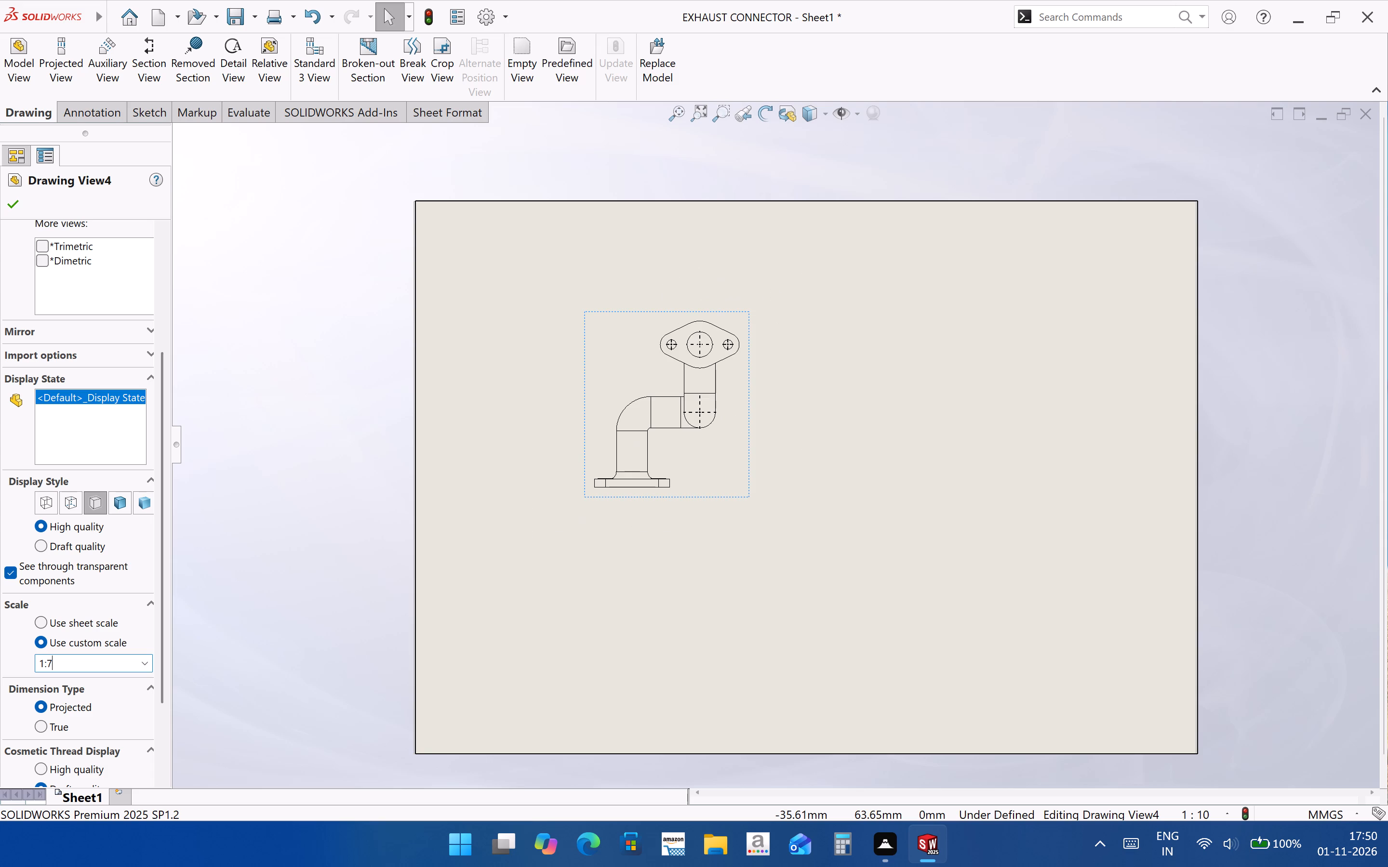
pyautogui.press('BackSpace')
pyautogui.press('6')
pyautogui.press('Return')
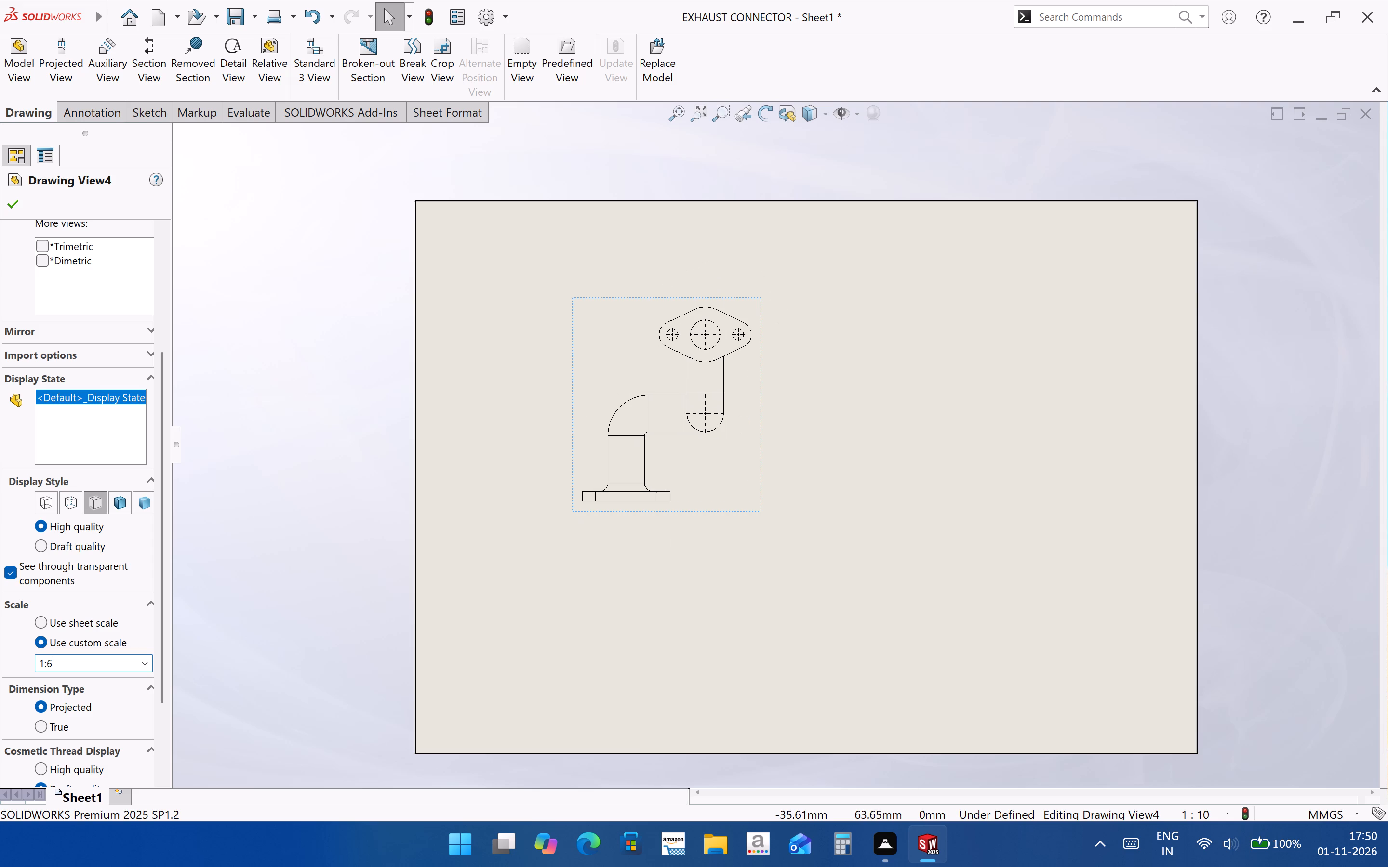
pyautogui.click(539, 647)
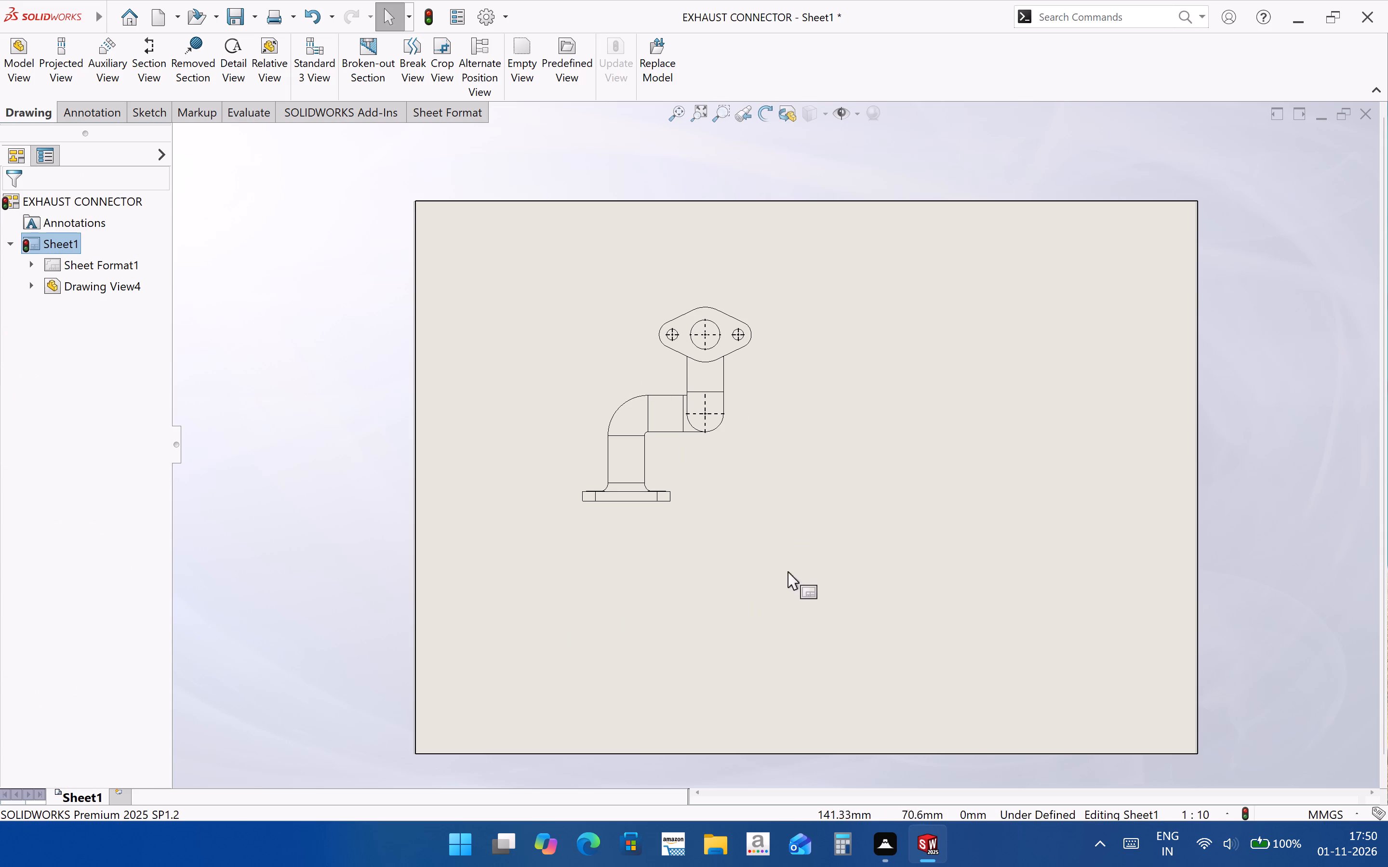
# Move the front view straight down into the lower-left part of the sheet.
pyautogui.click(724, 496)
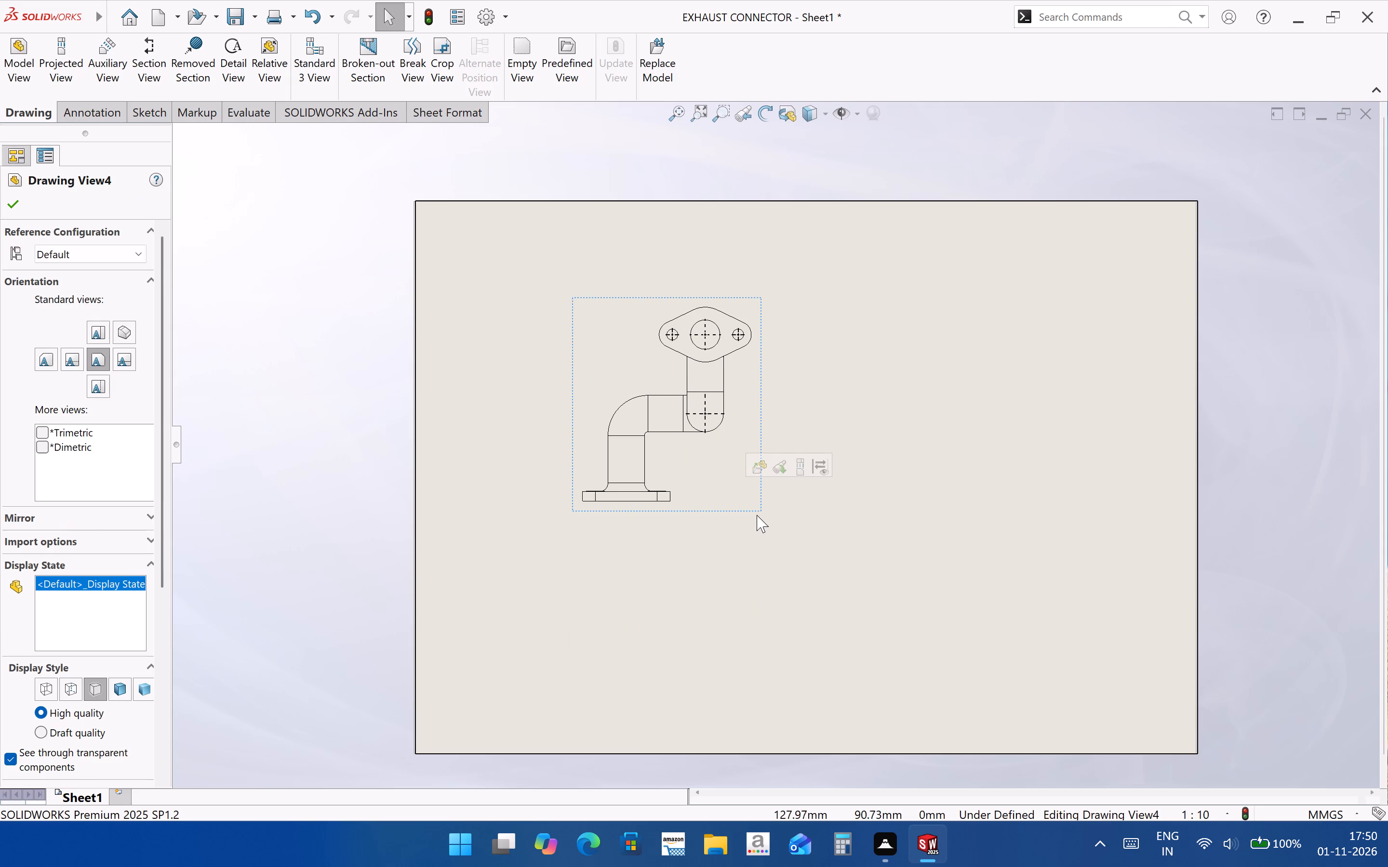
pyautogui.moveTo(756, 510); pyautogui.dragTo(761, 641)
pyautogui.click(799, 695)
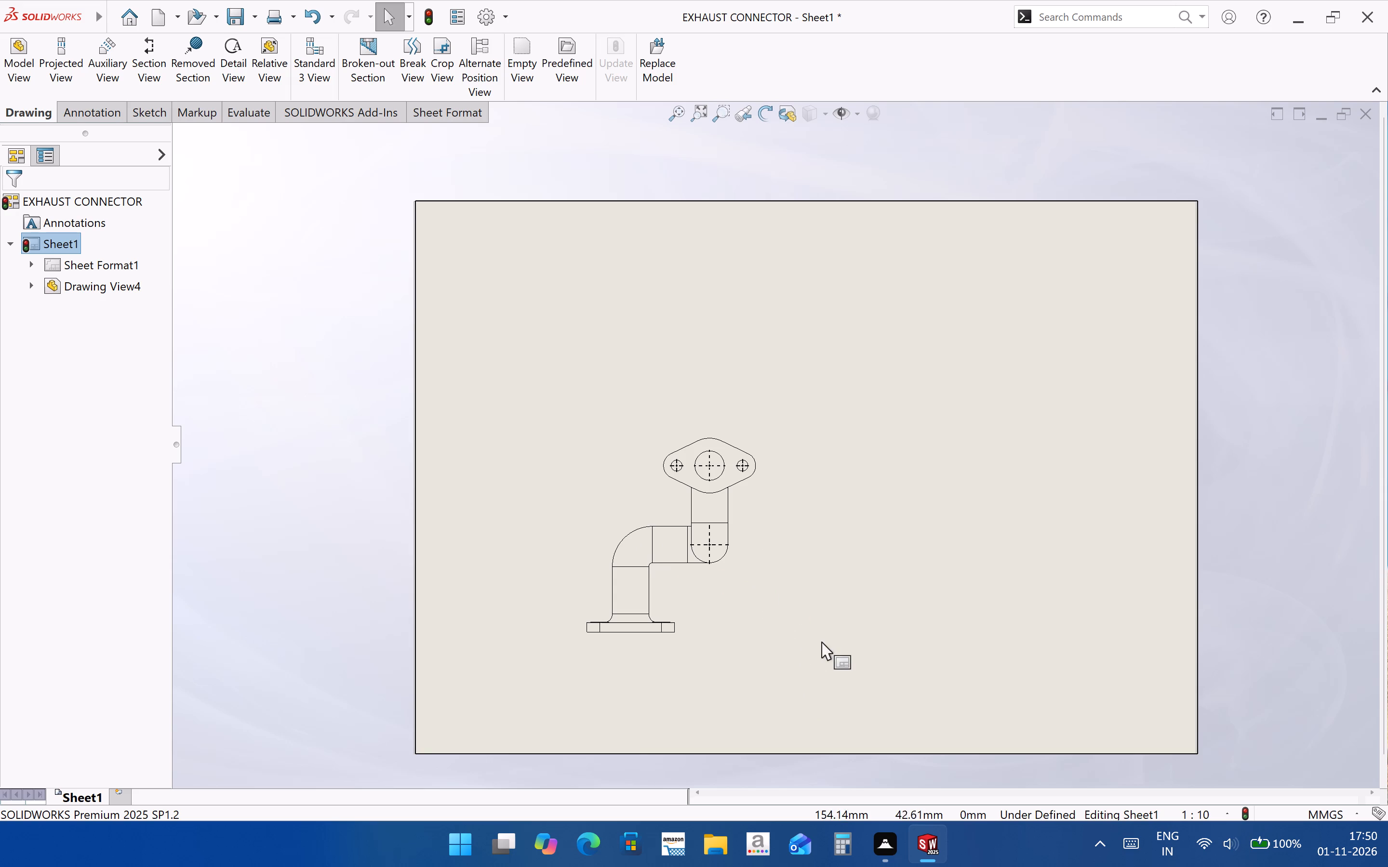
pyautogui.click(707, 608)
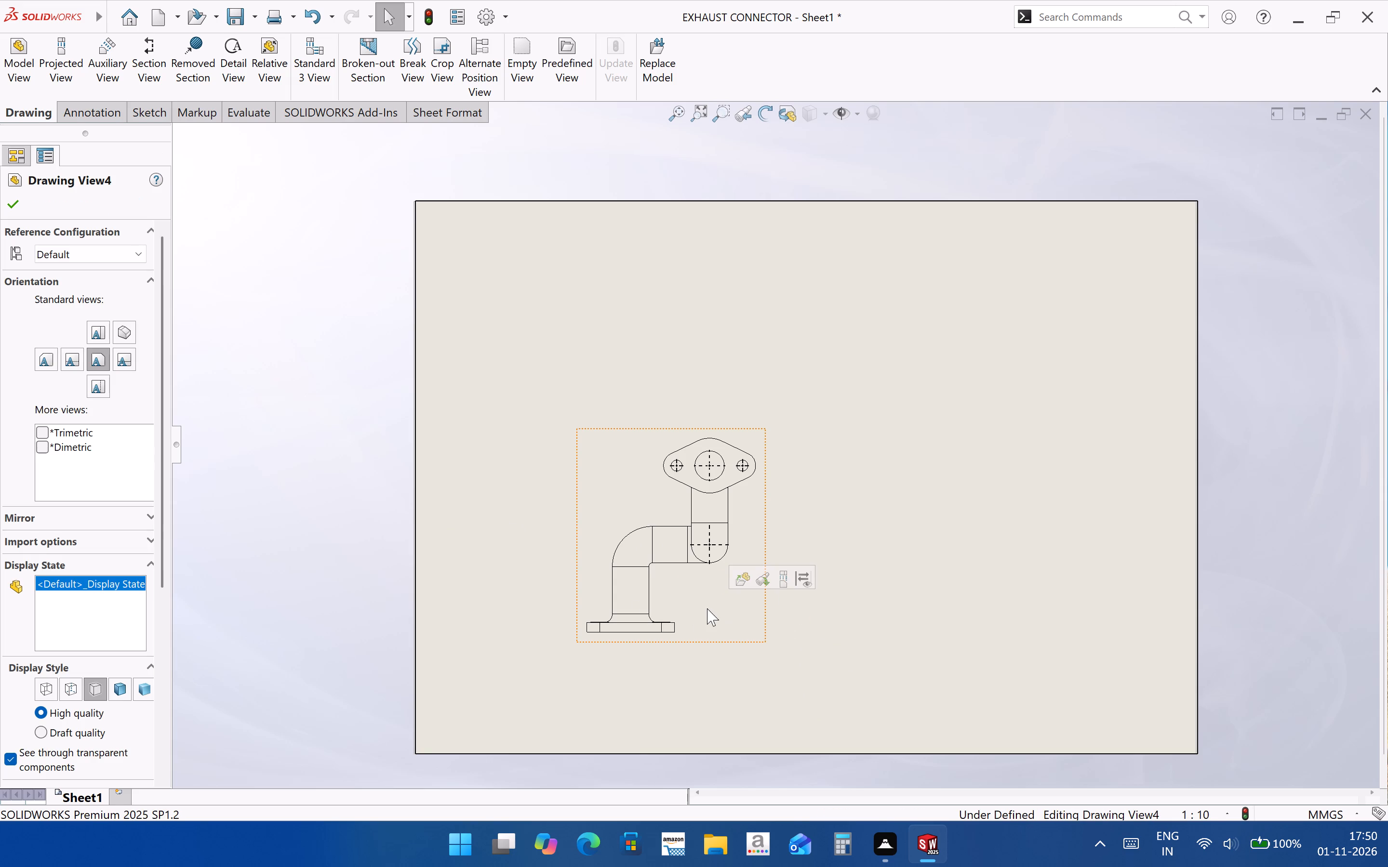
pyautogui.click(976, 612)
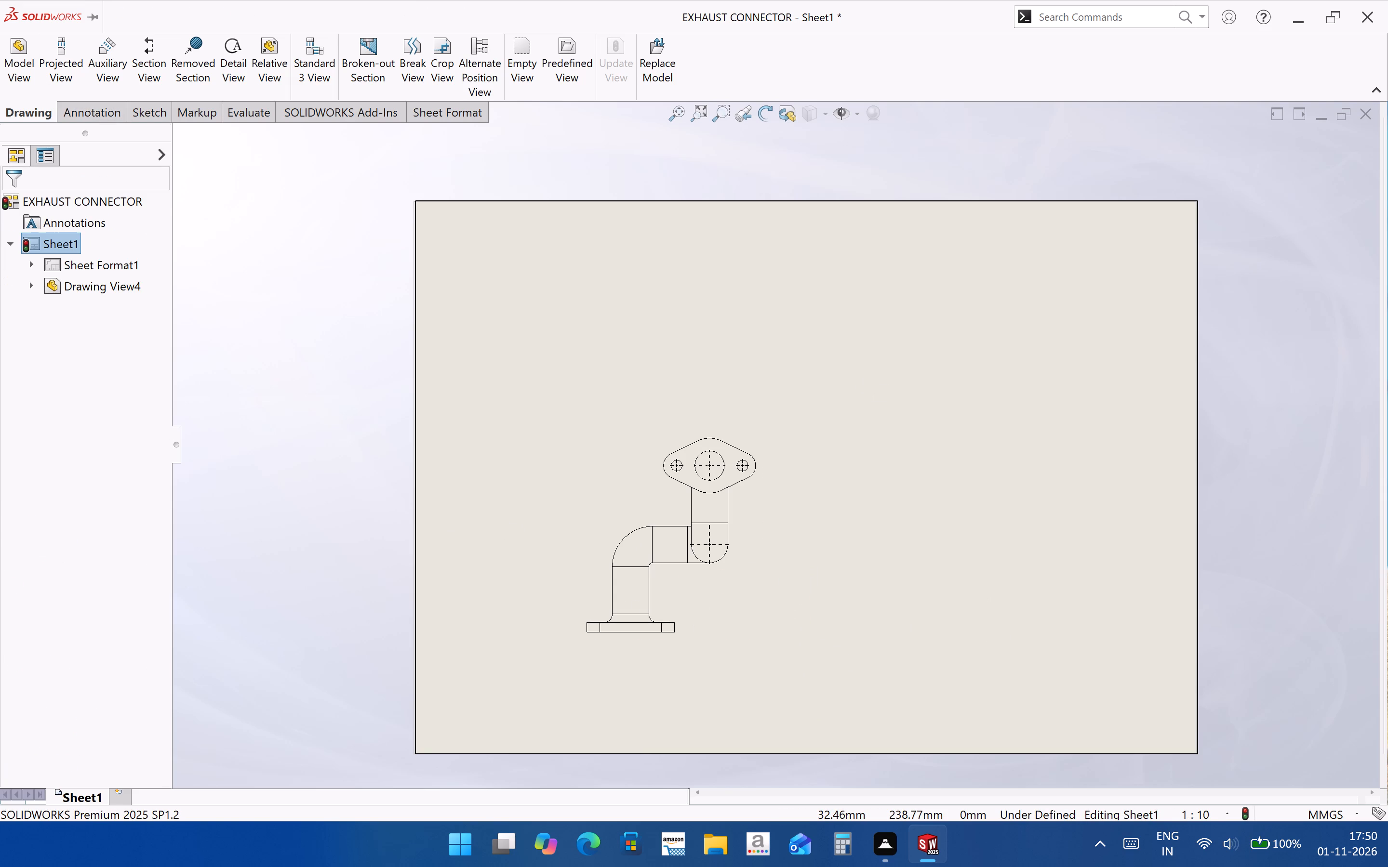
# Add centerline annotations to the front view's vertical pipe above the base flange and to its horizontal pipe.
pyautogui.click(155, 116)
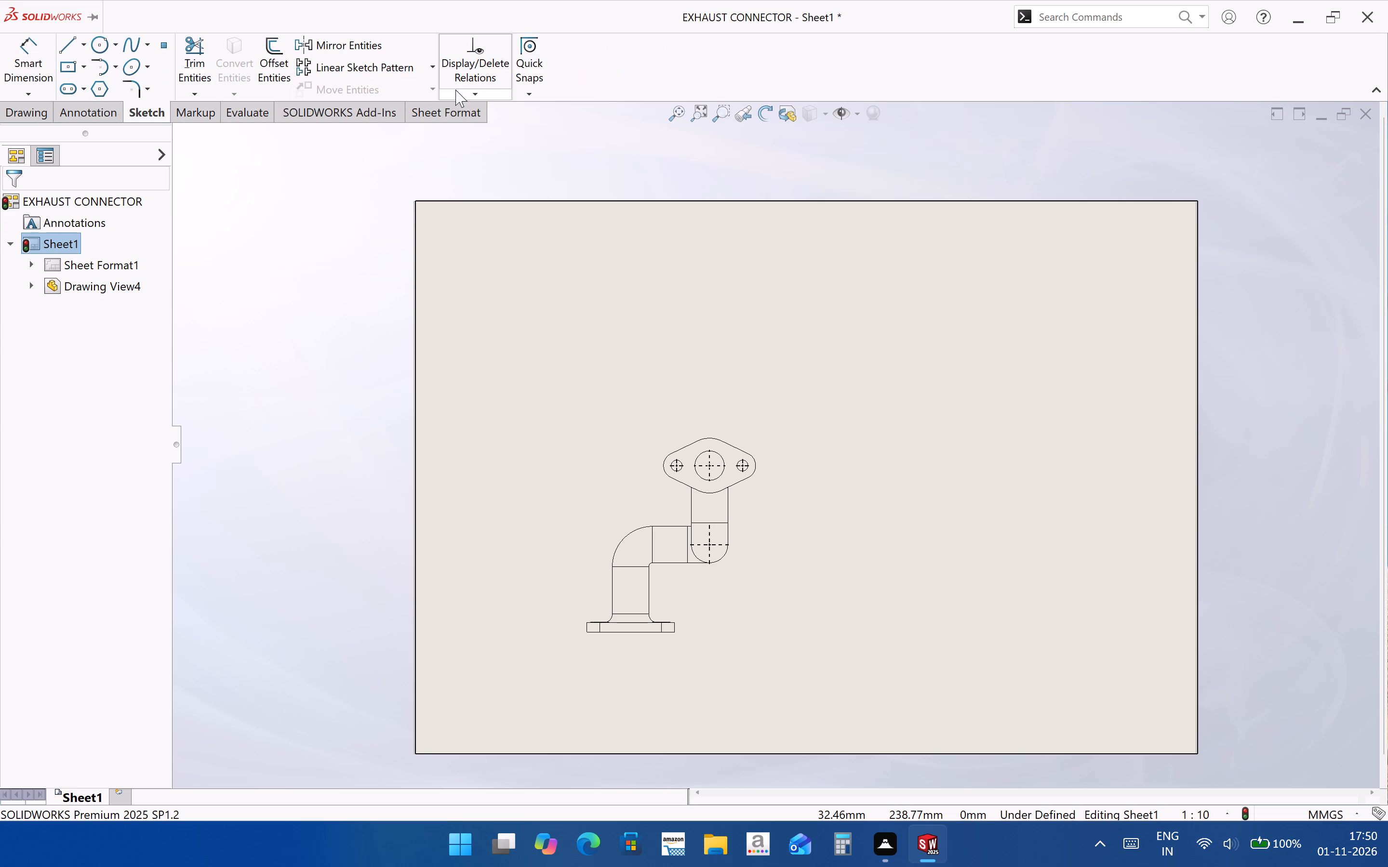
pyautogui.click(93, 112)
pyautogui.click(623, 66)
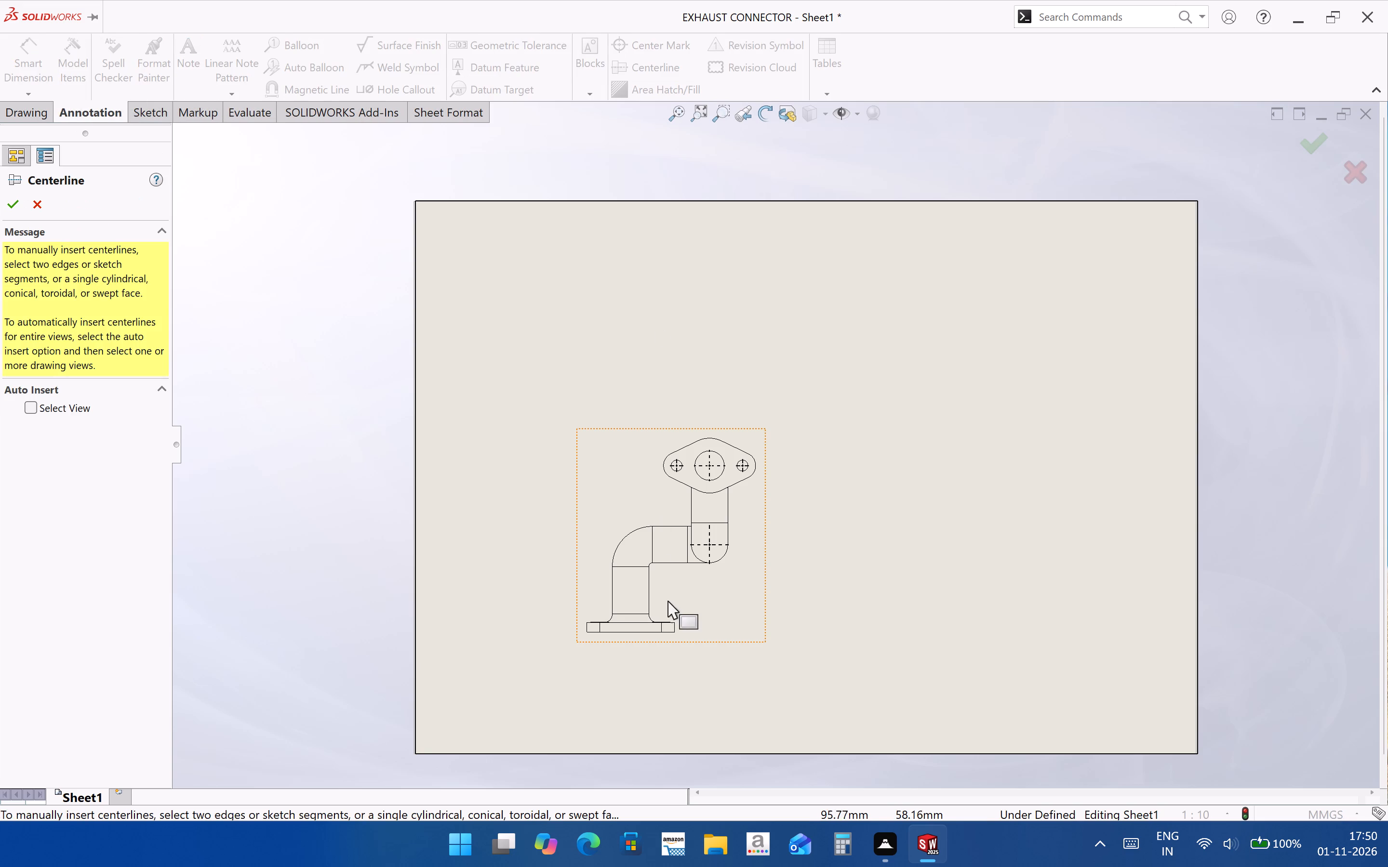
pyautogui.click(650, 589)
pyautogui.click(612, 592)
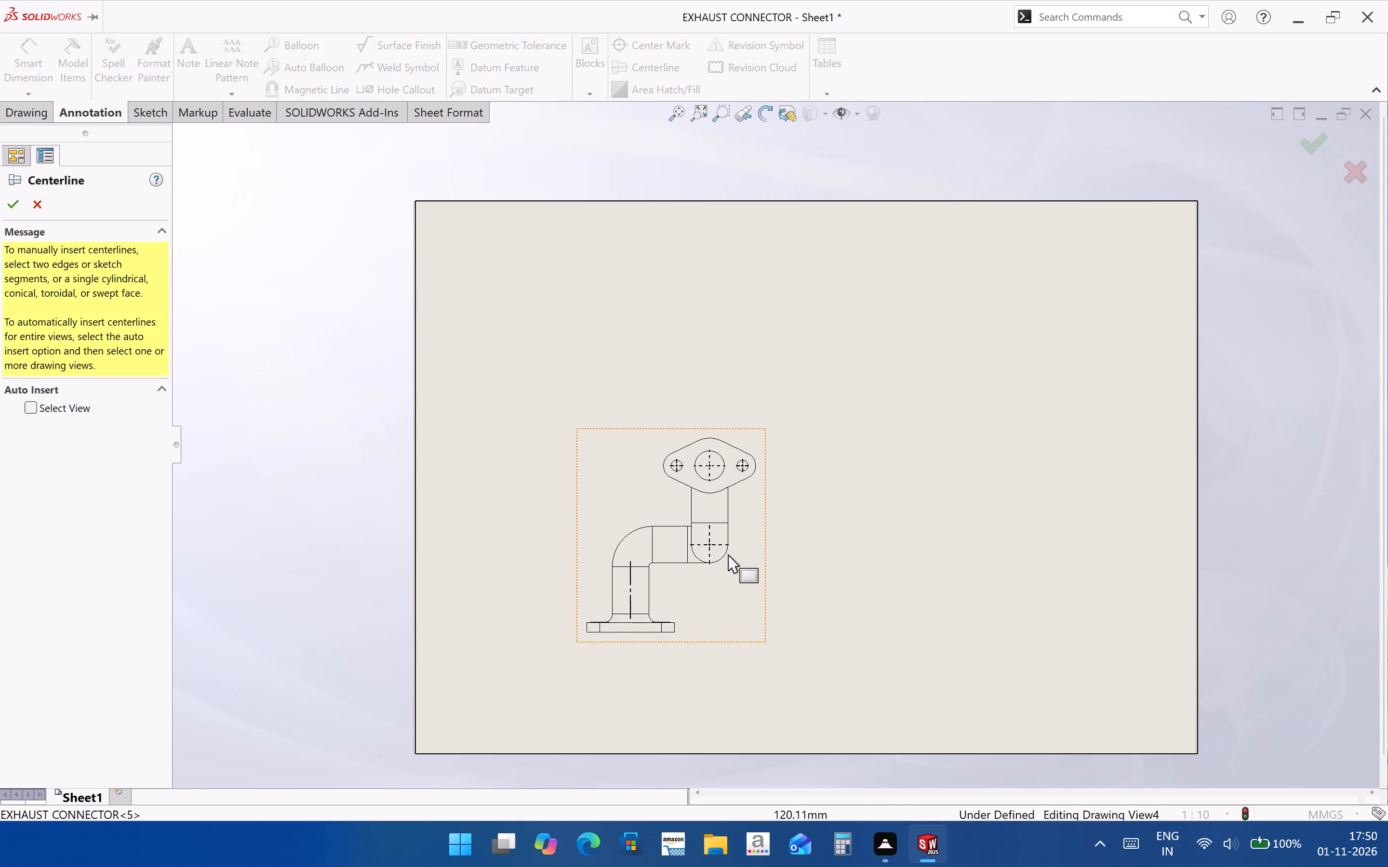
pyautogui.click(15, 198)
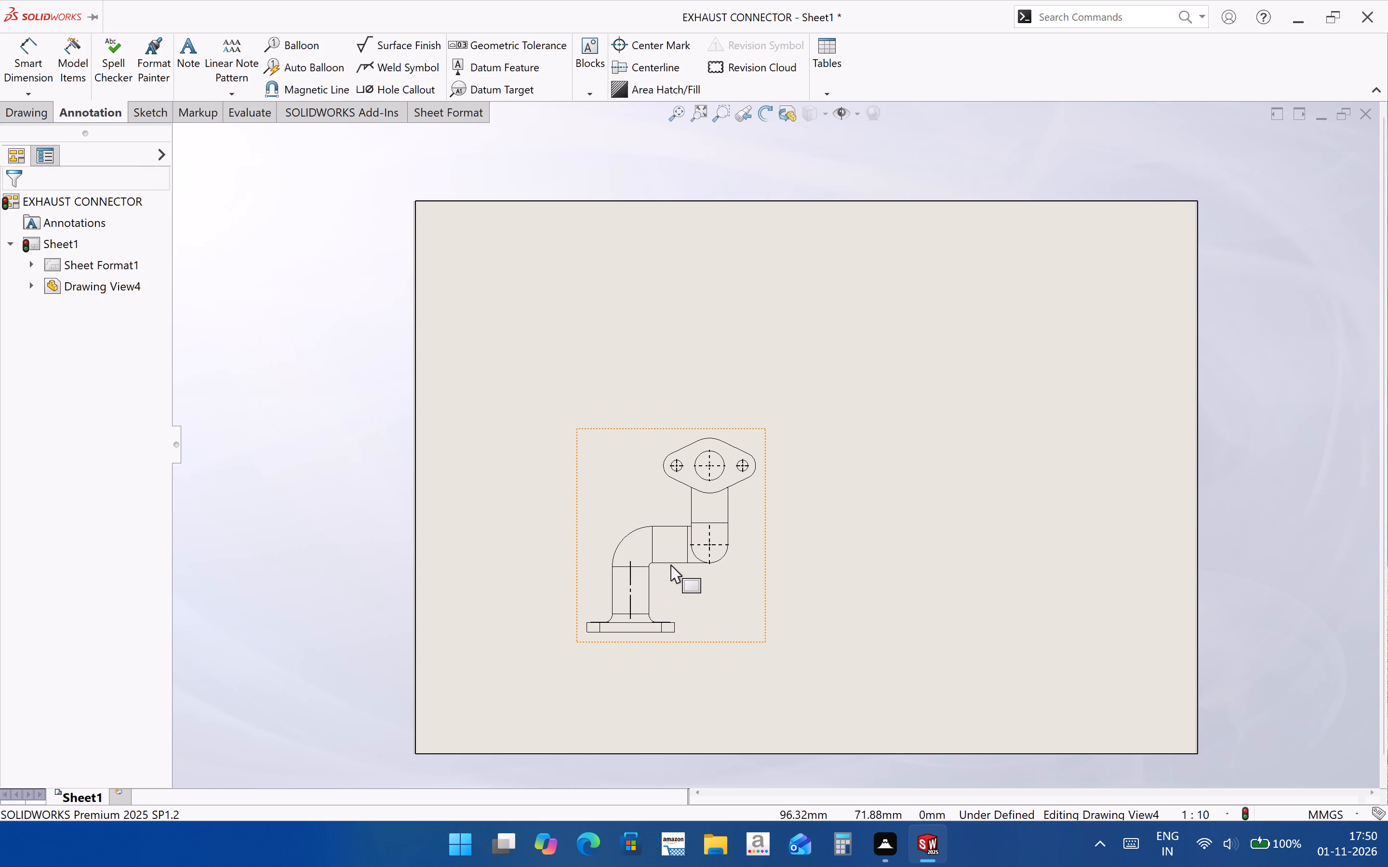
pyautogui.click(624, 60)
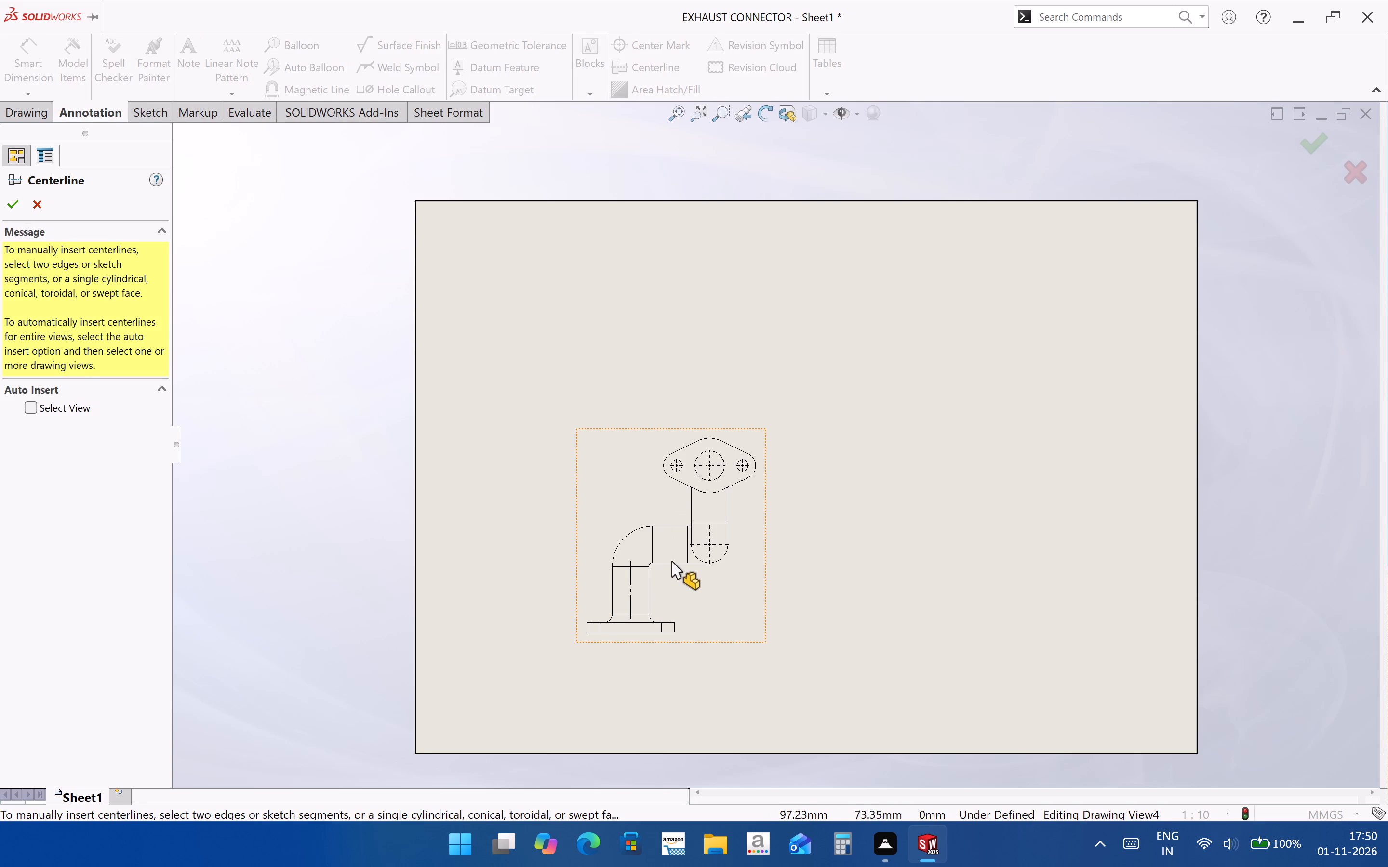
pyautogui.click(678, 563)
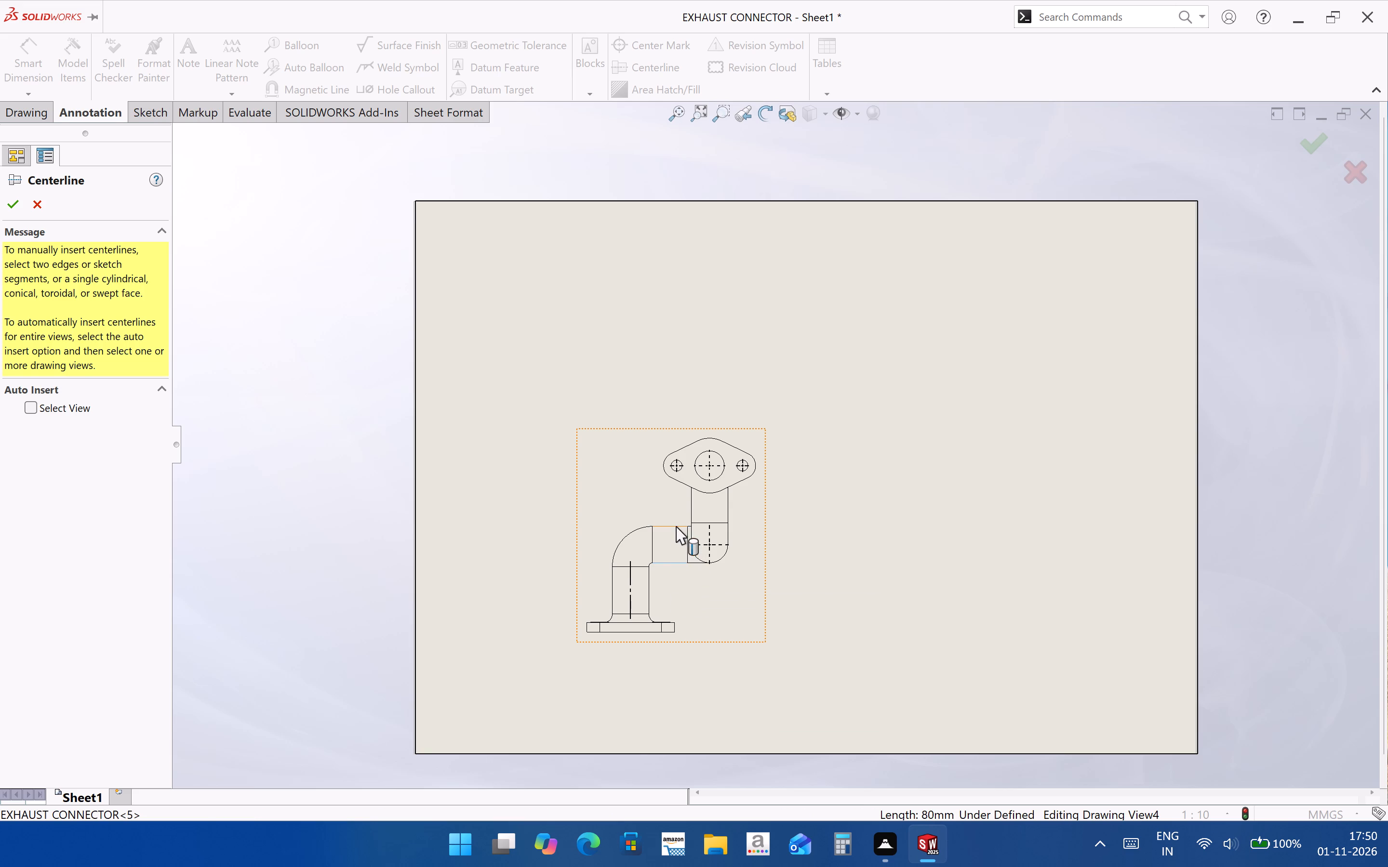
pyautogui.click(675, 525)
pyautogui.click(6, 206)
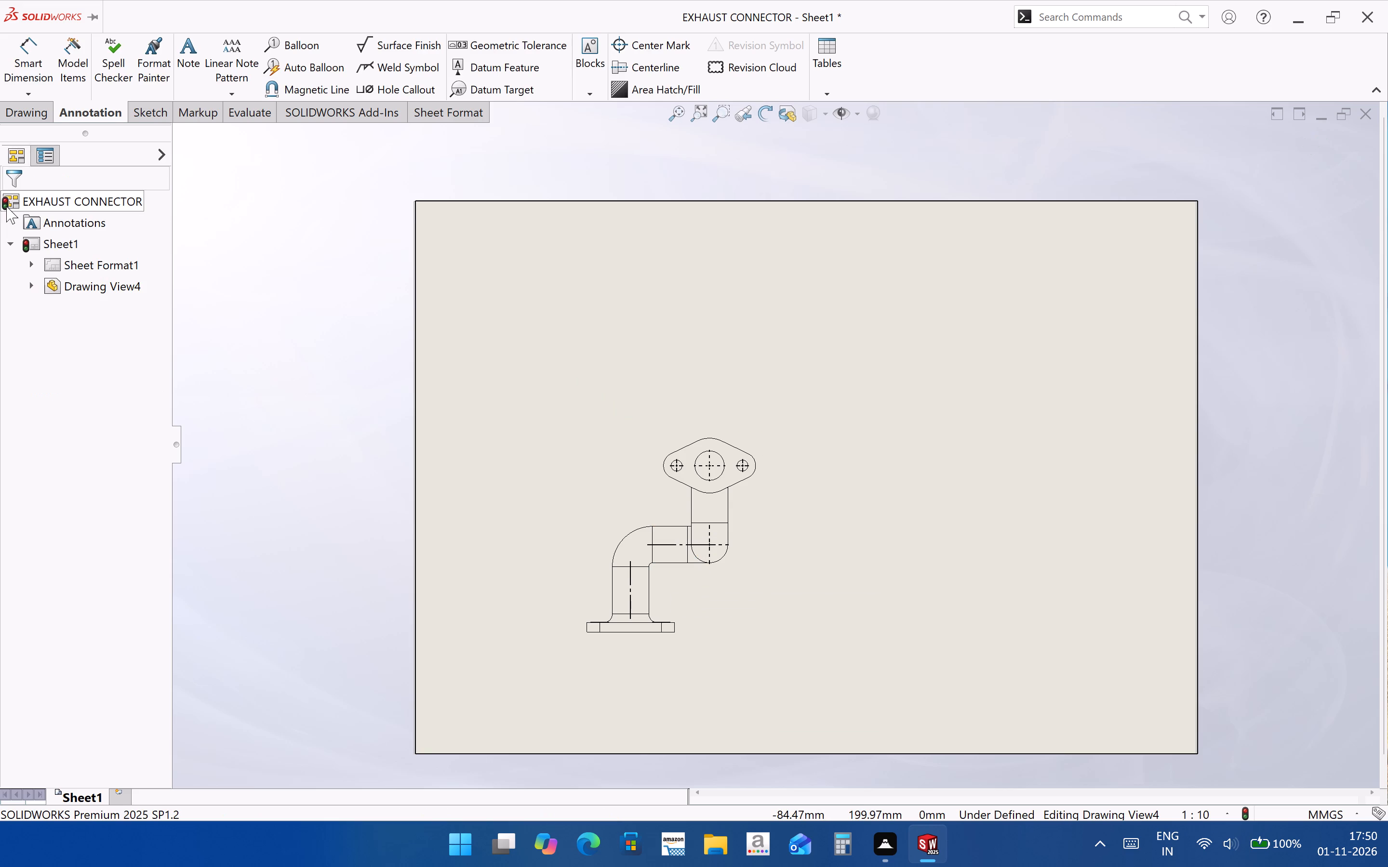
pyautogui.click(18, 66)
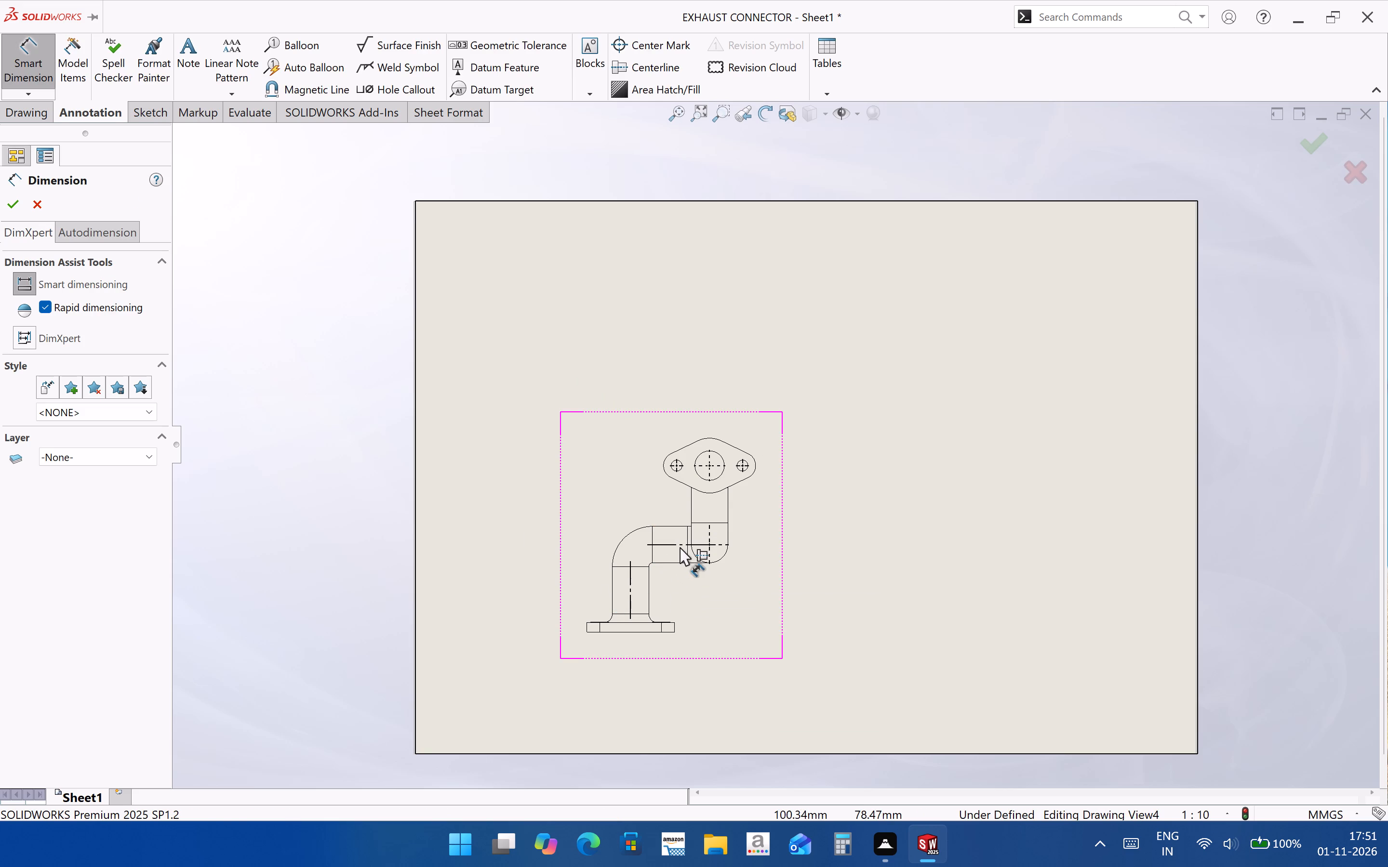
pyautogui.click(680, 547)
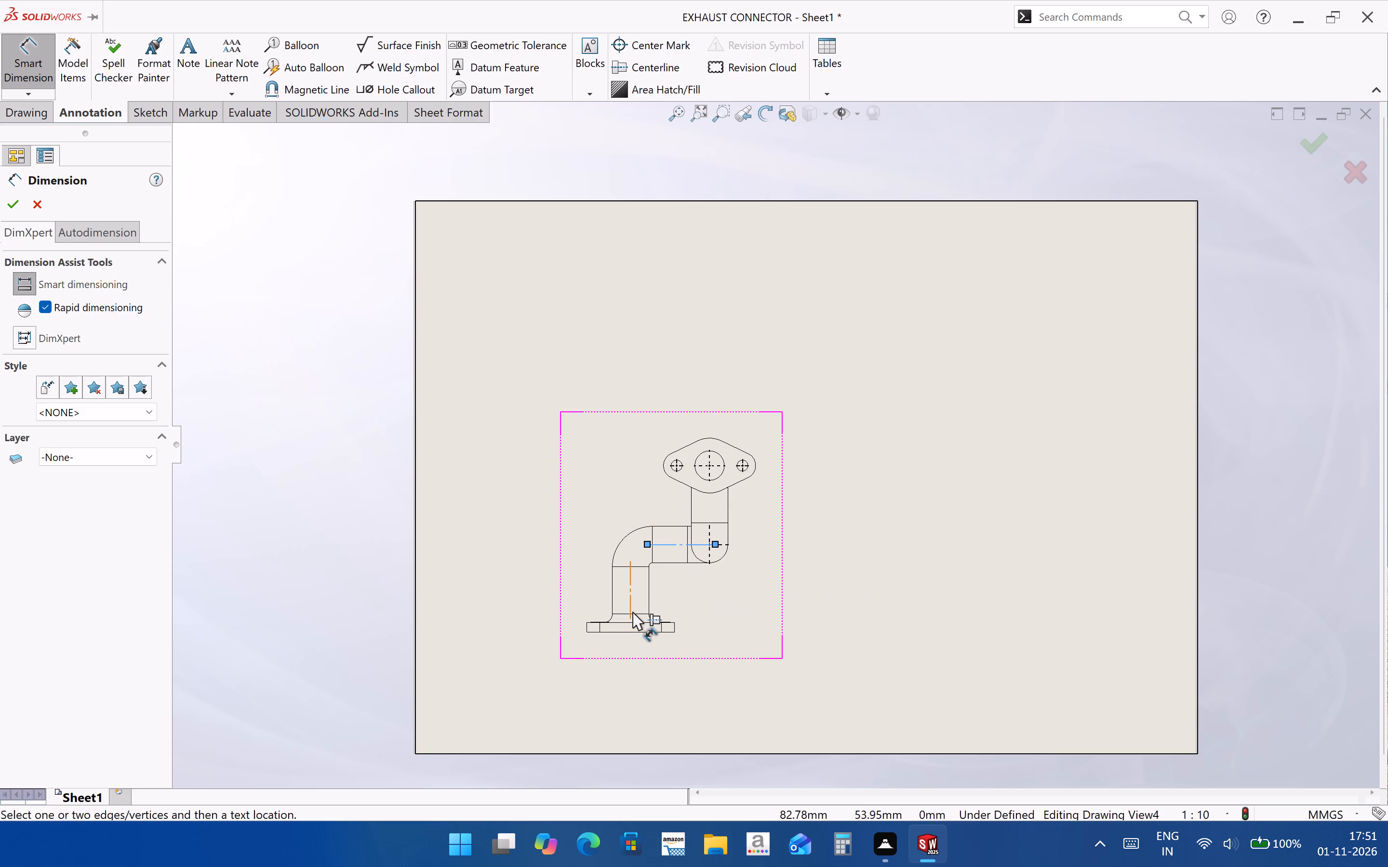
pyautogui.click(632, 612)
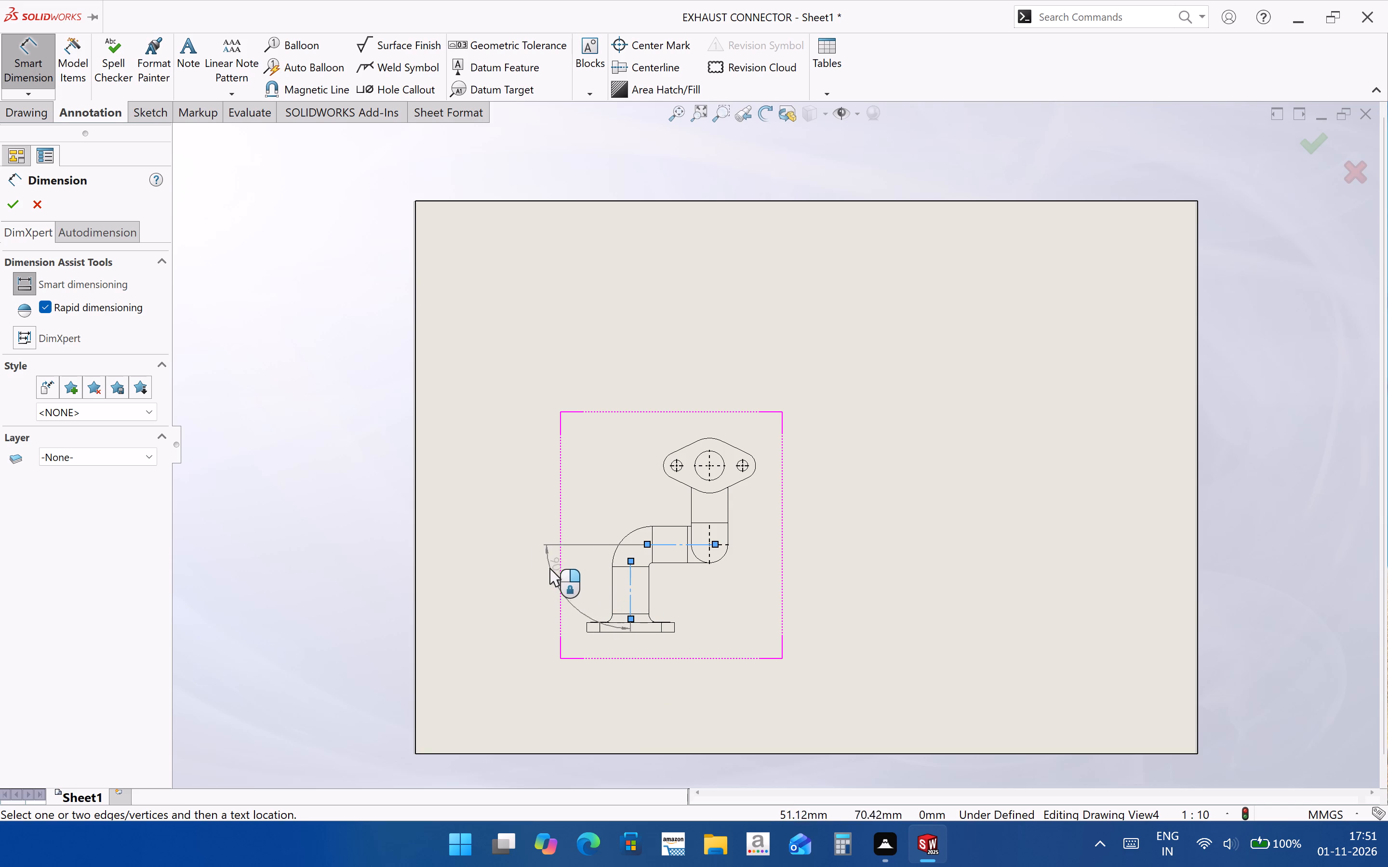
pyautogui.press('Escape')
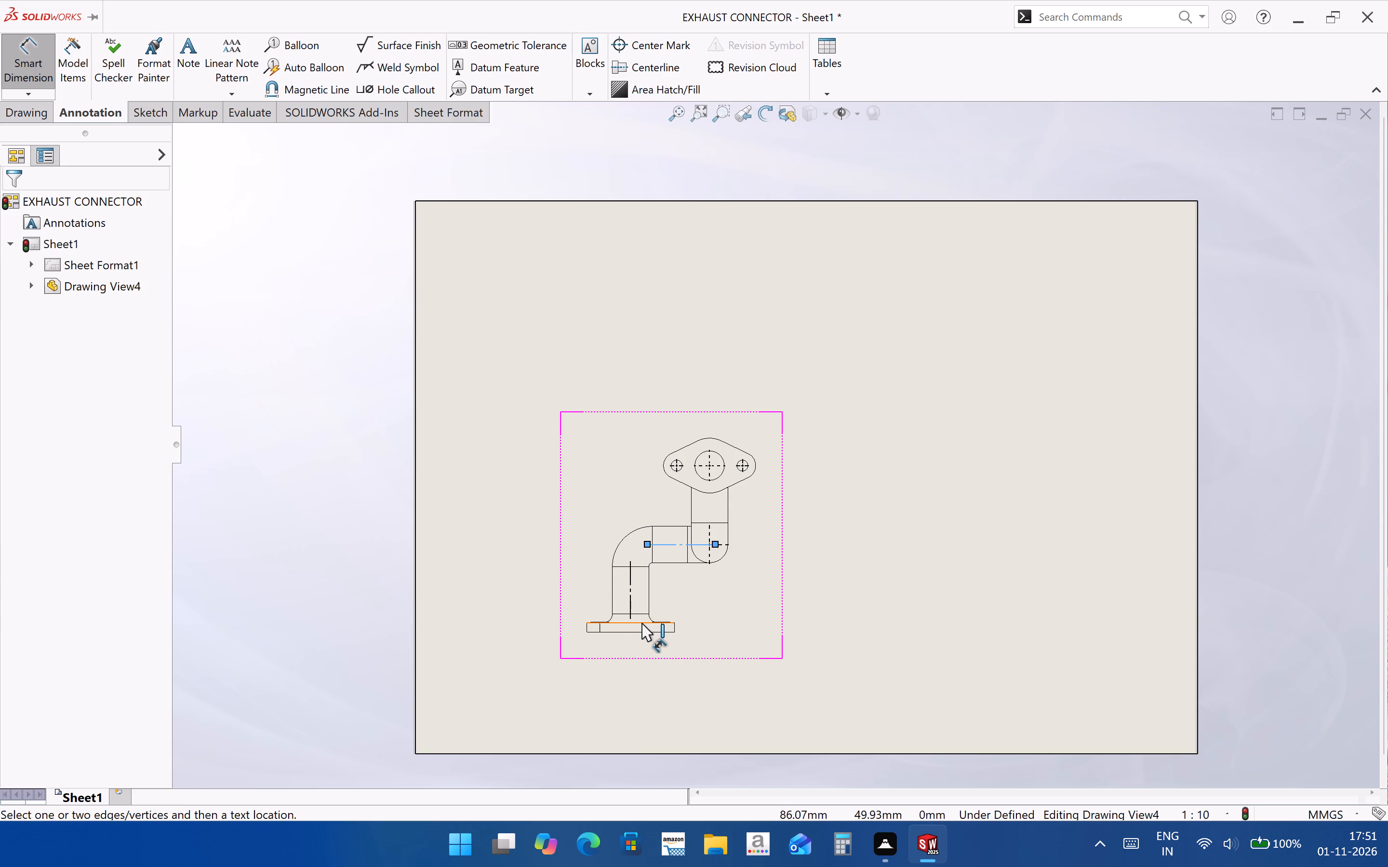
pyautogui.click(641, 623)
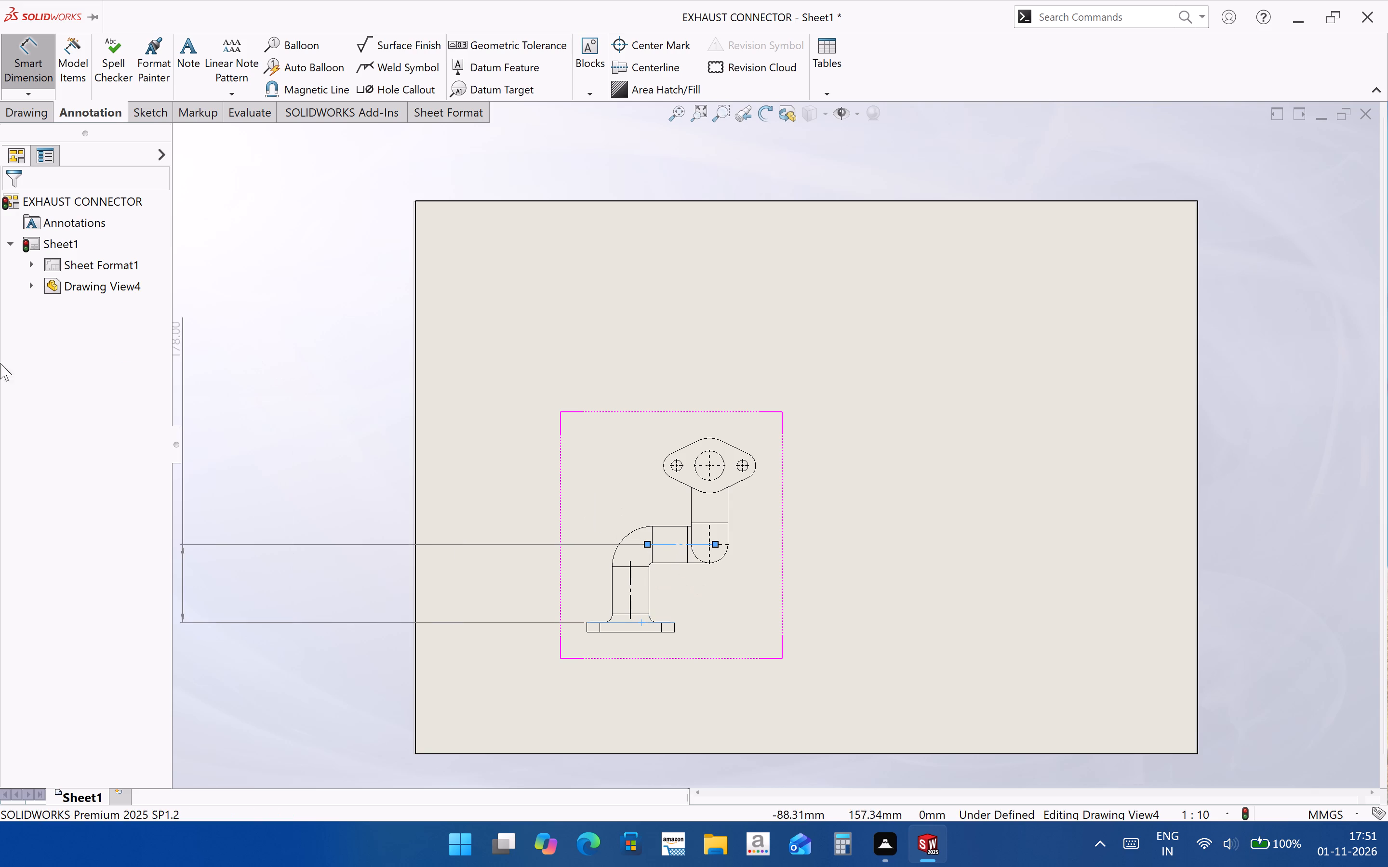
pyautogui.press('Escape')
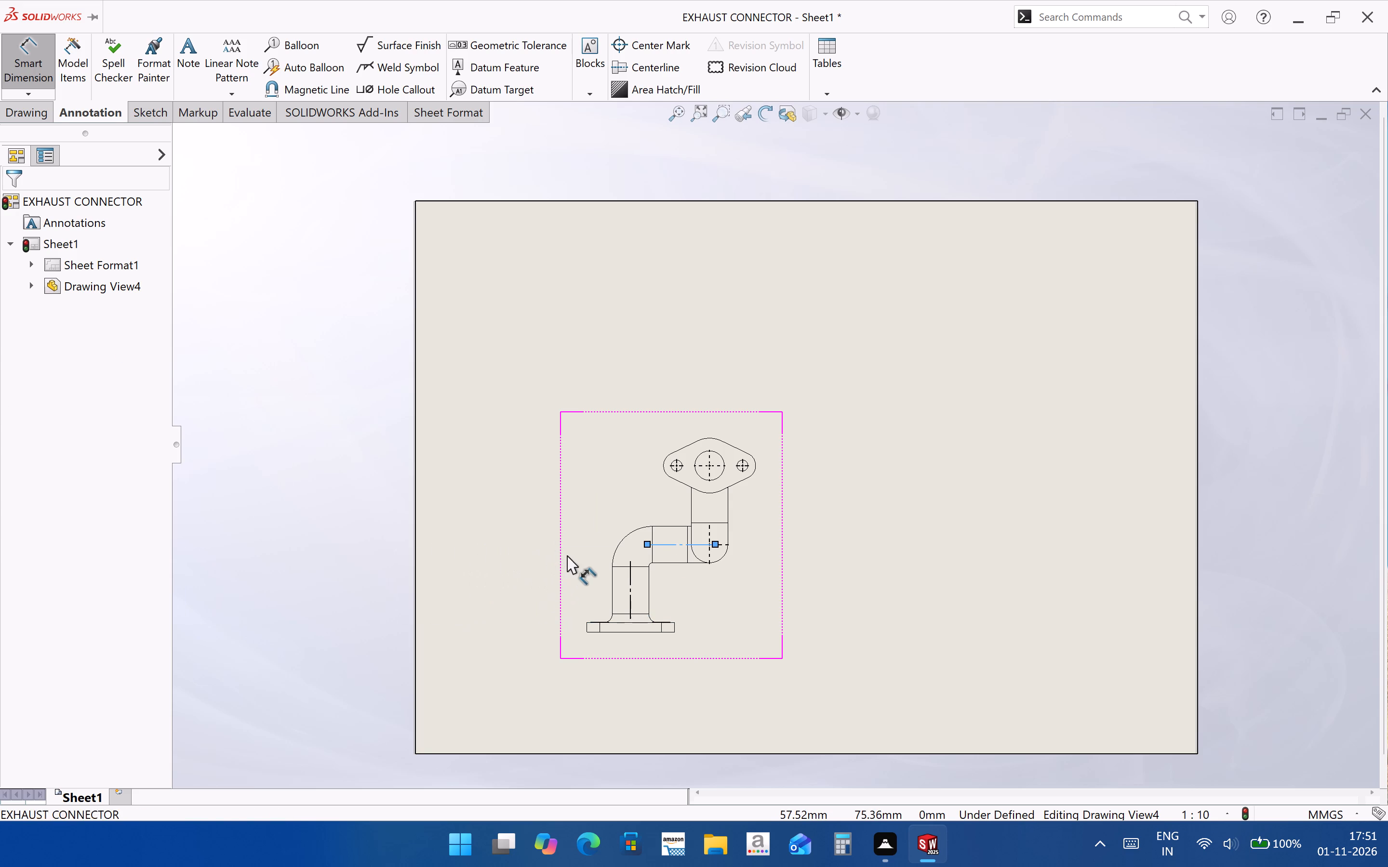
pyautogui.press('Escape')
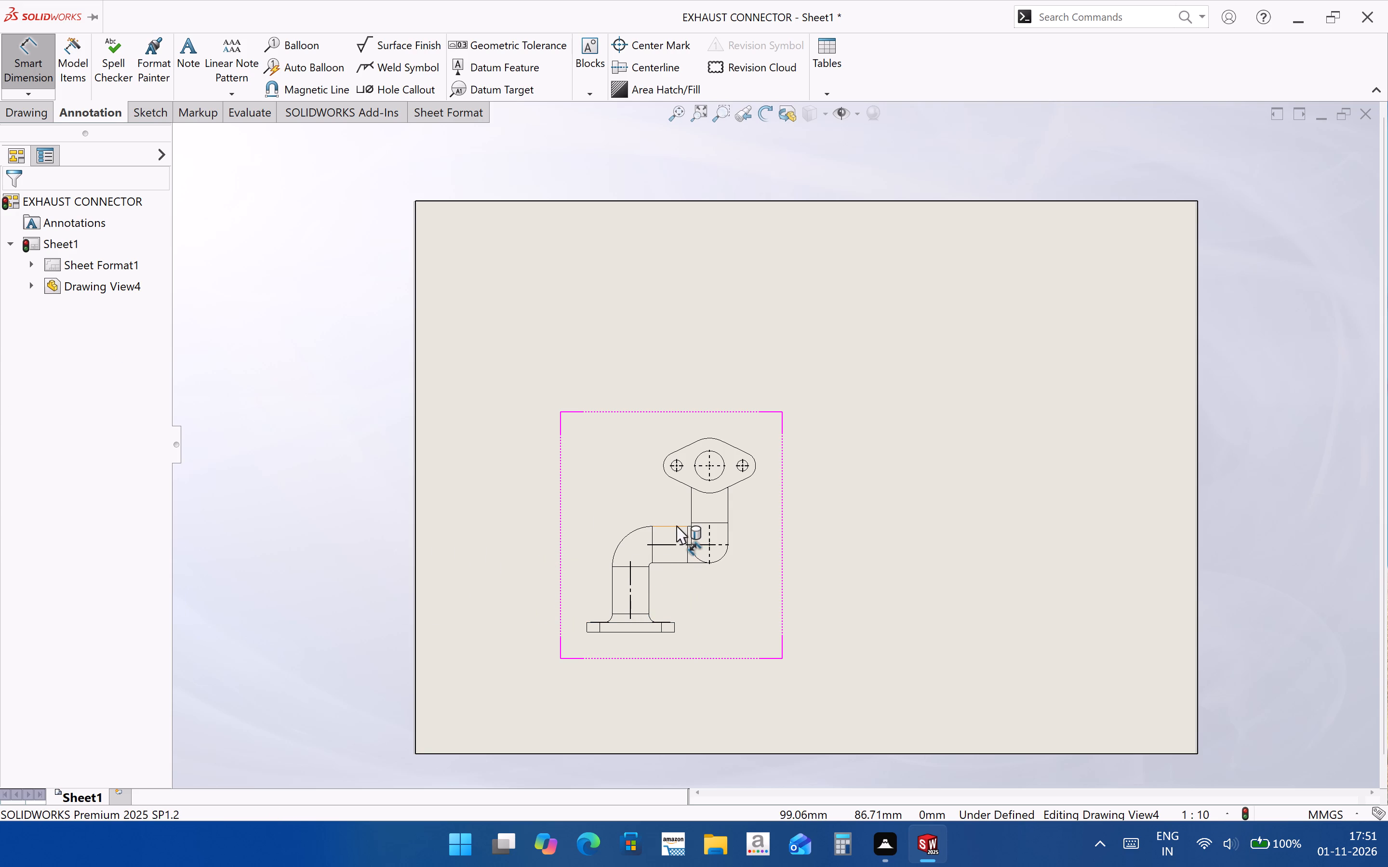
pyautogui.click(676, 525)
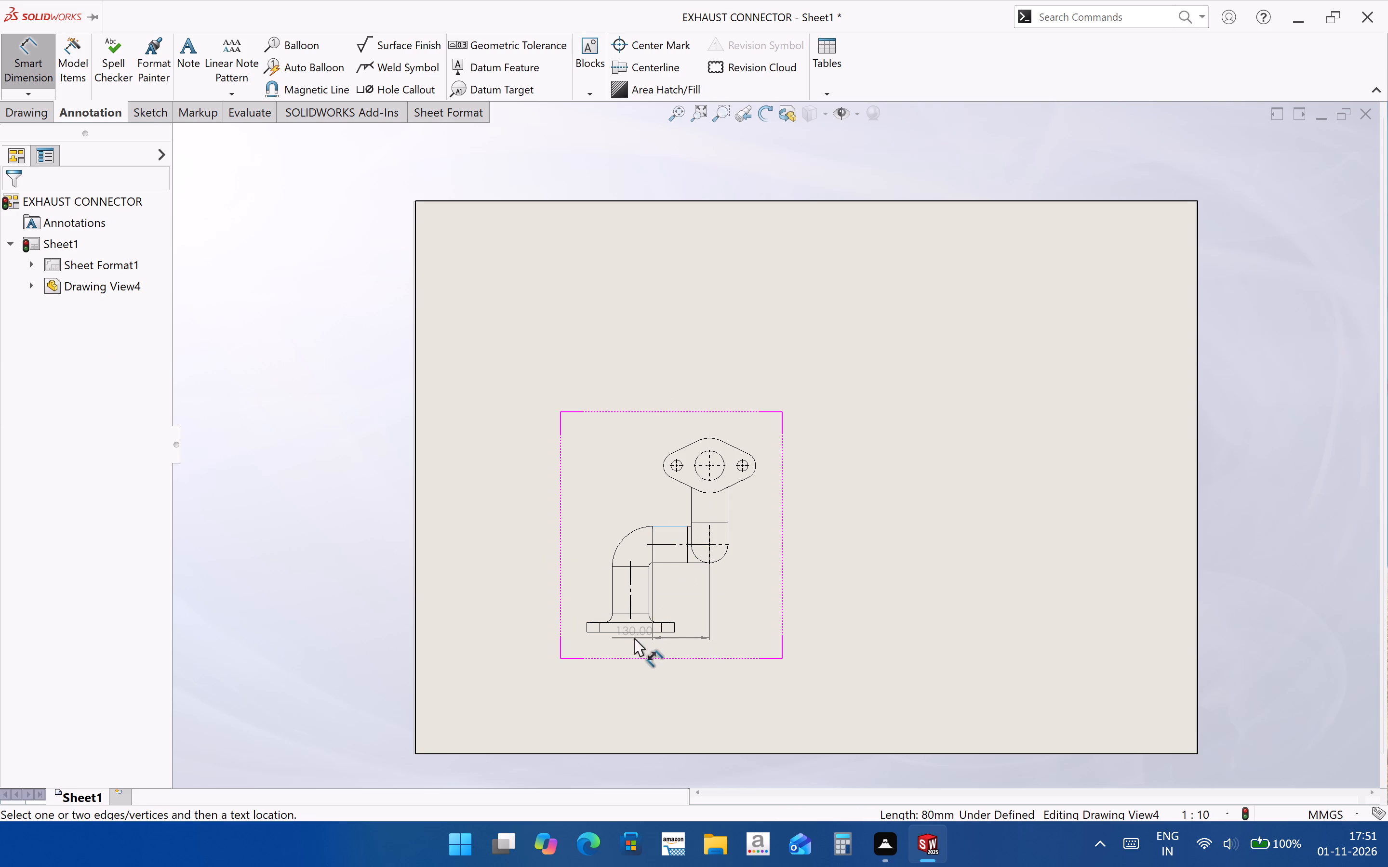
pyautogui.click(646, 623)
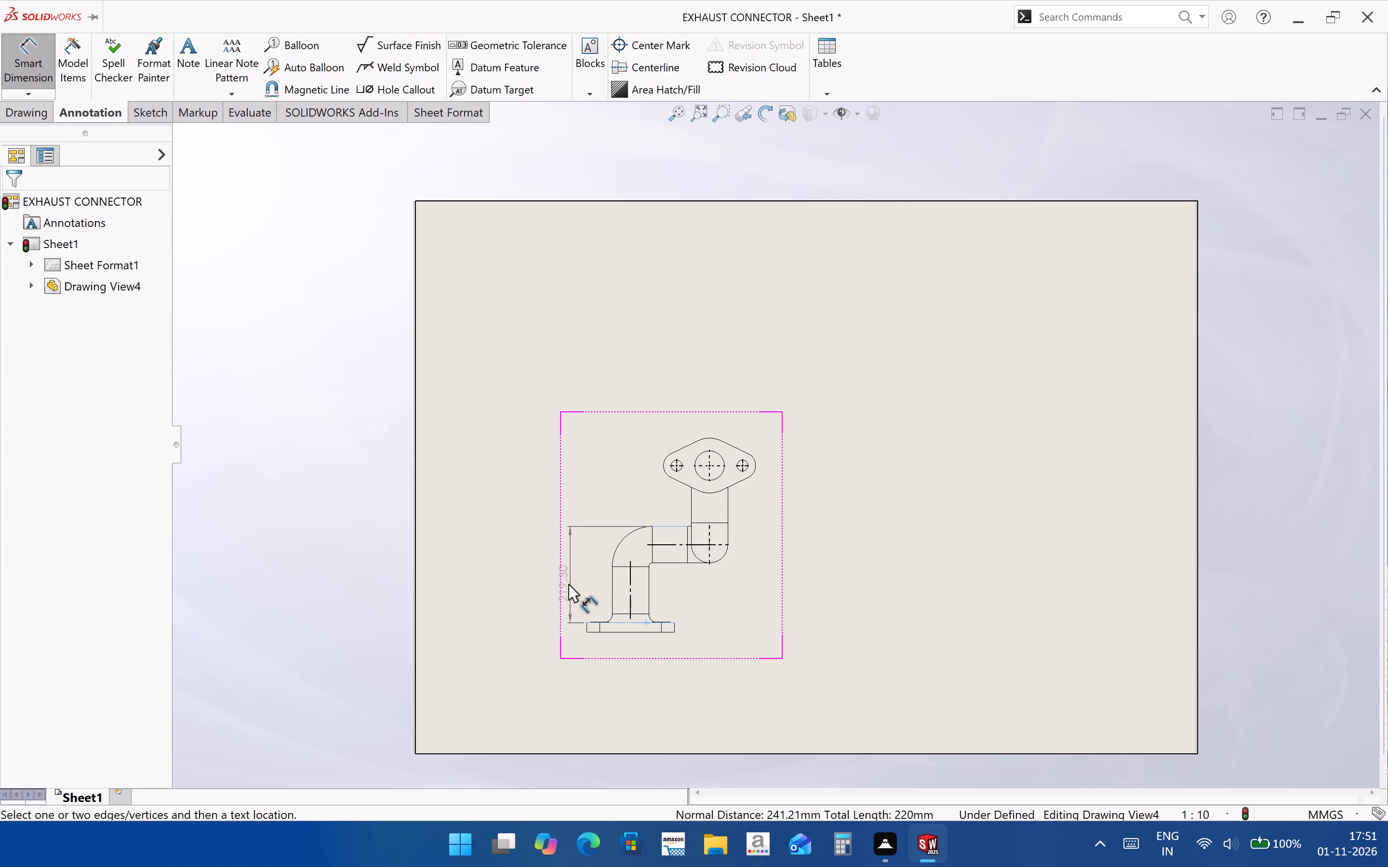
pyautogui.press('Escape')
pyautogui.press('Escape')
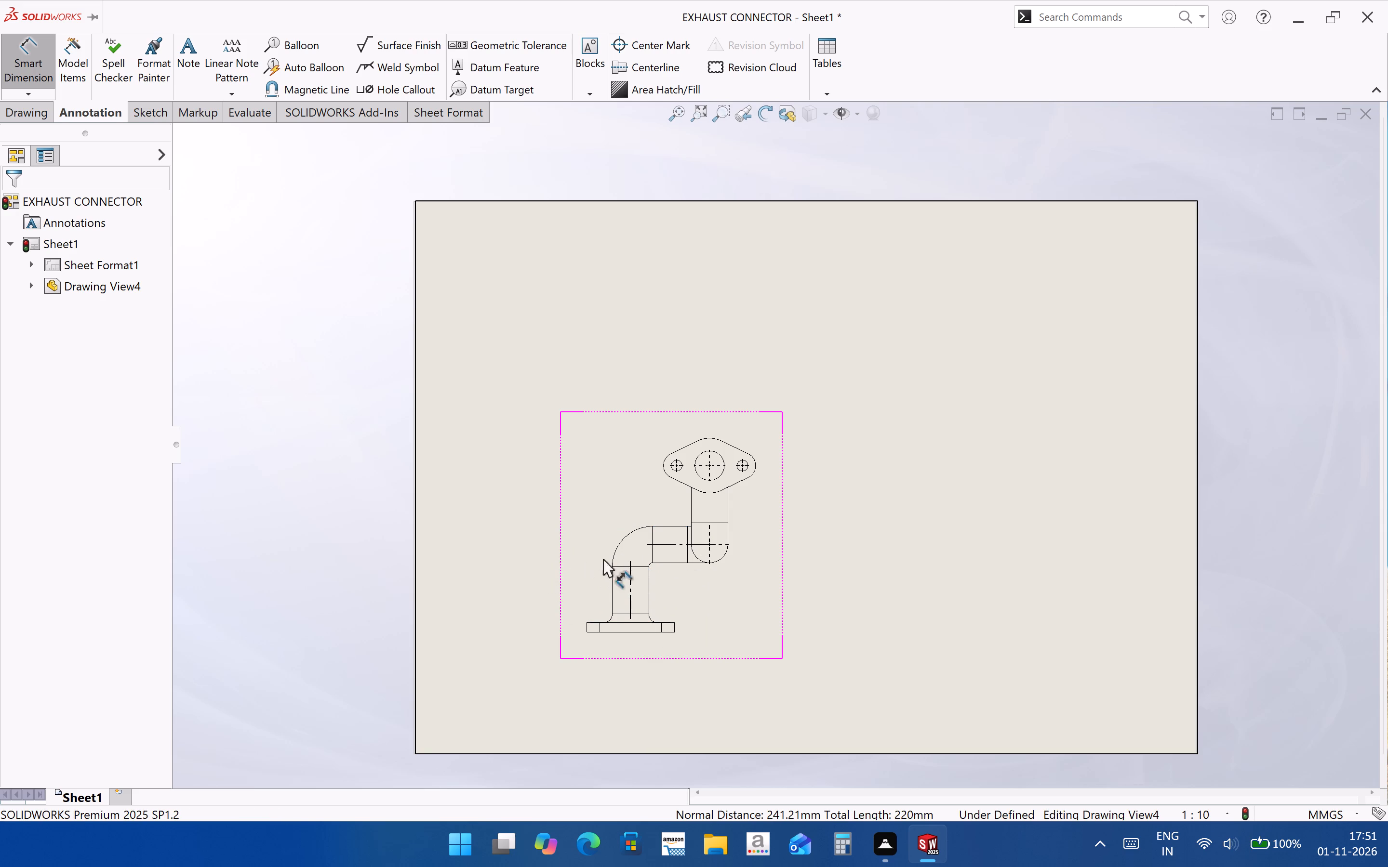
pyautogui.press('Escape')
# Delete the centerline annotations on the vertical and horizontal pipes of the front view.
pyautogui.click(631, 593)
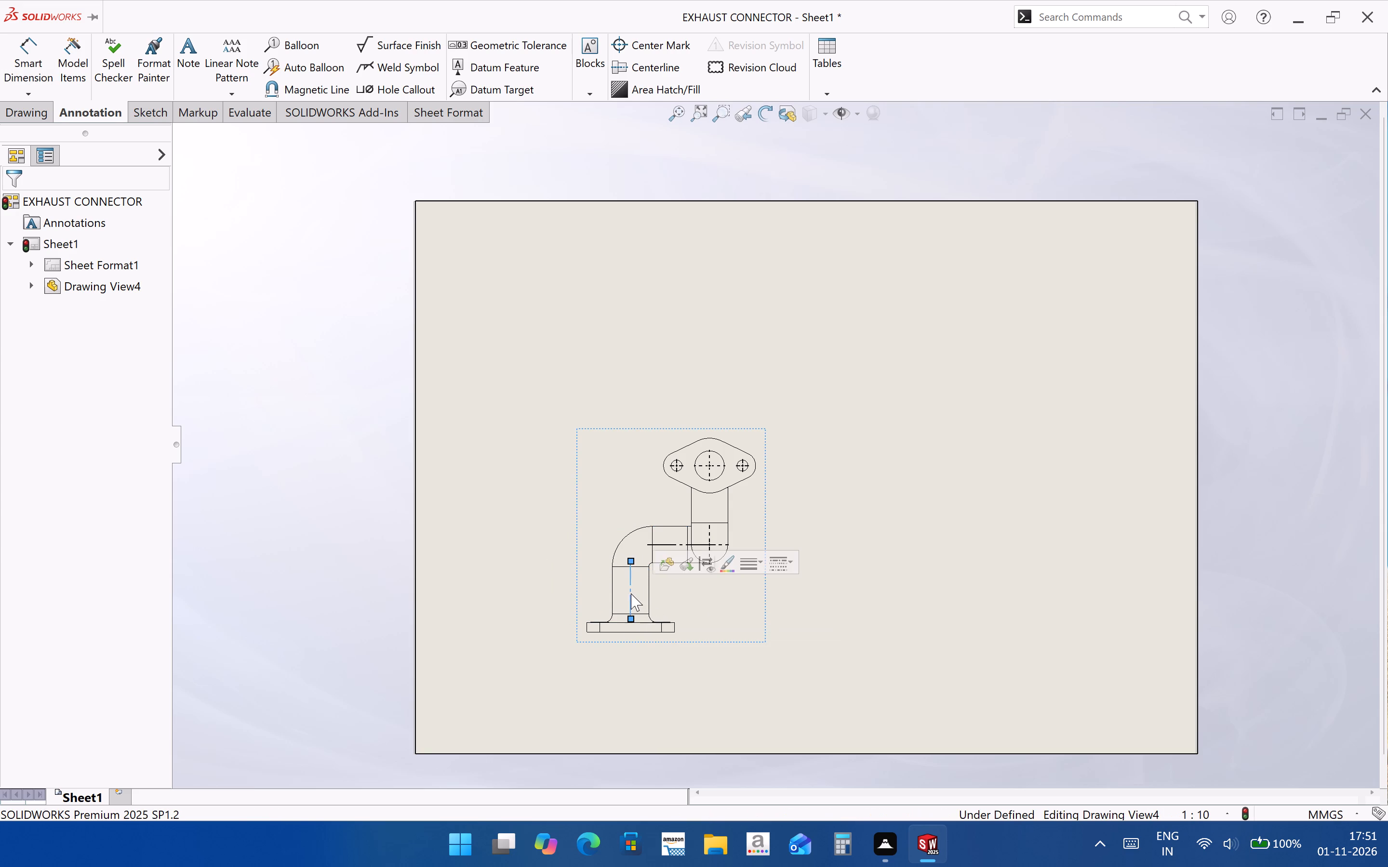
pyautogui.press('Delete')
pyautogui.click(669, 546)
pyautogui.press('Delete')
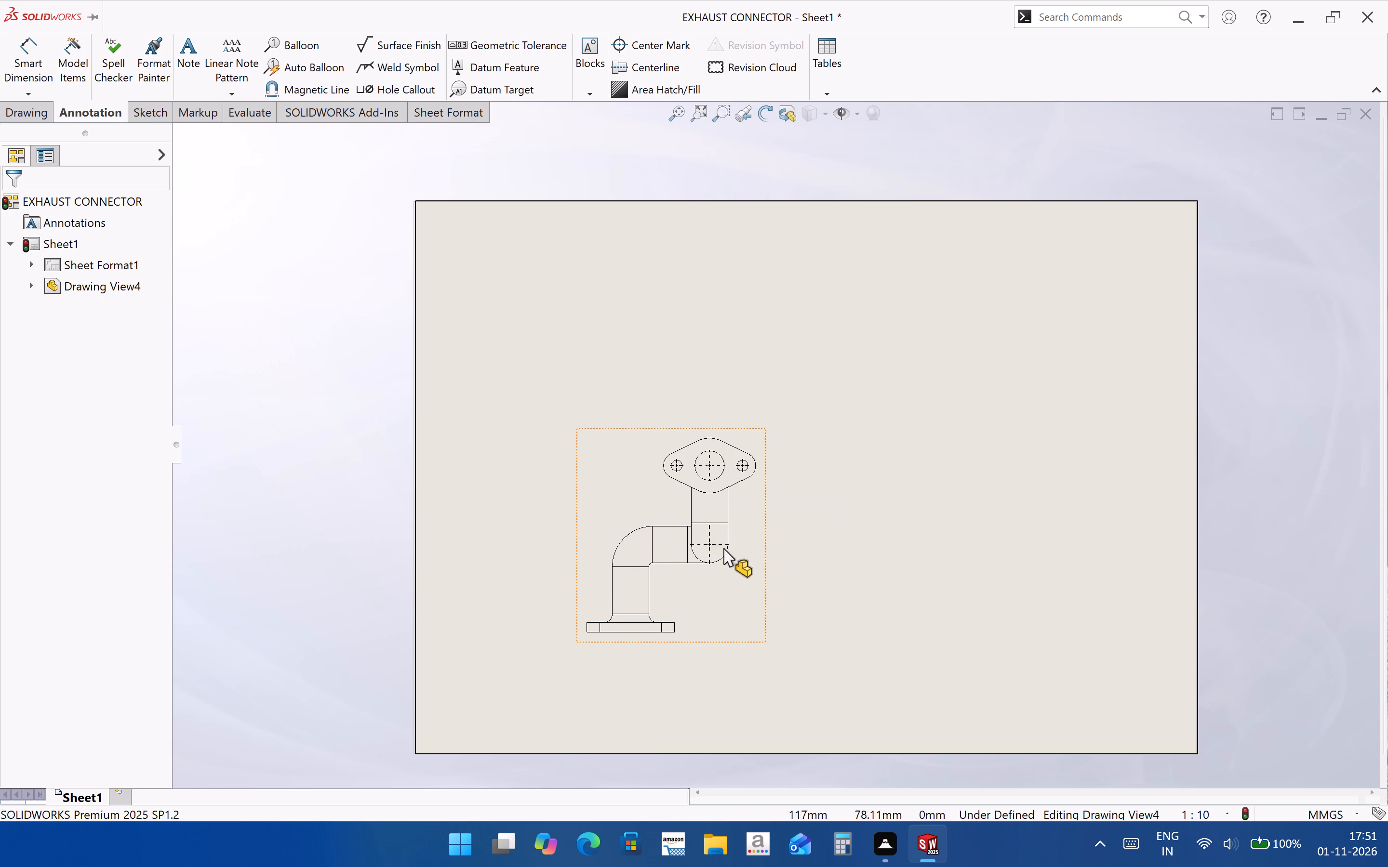
# Delete the center mark at the elbow where the horizontal pipe meets the upper vertical pipe.
pyautogui.click(710, 547)
pyautogui.press('Delete')
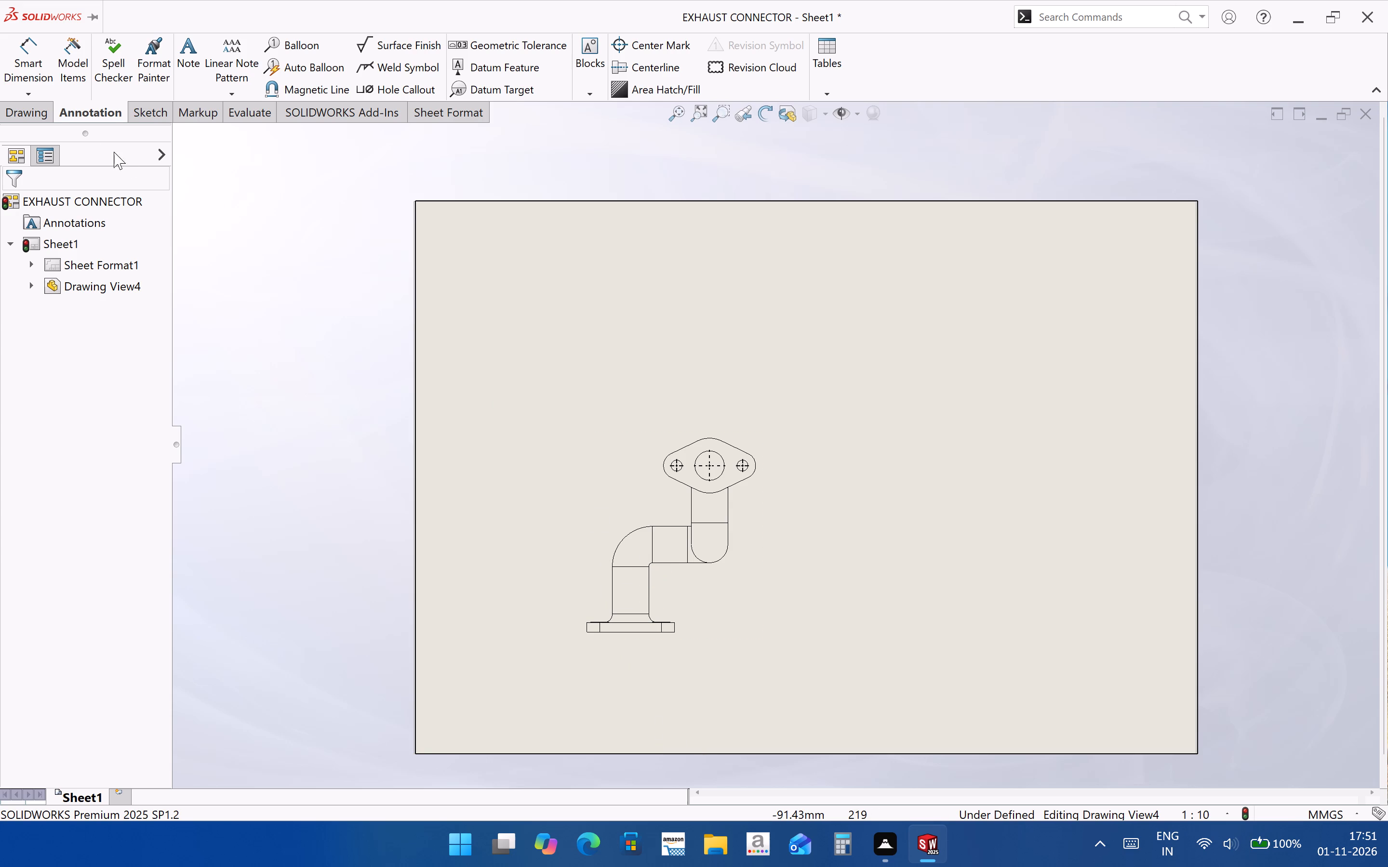
# Sketch a vertical centerline about 147 mm long up the lower pipe's axis from the base flange's top edge.
pyautogui.click(47, 120)
pyautogui.click(147, 116)
pyautogui.click(87, 47)
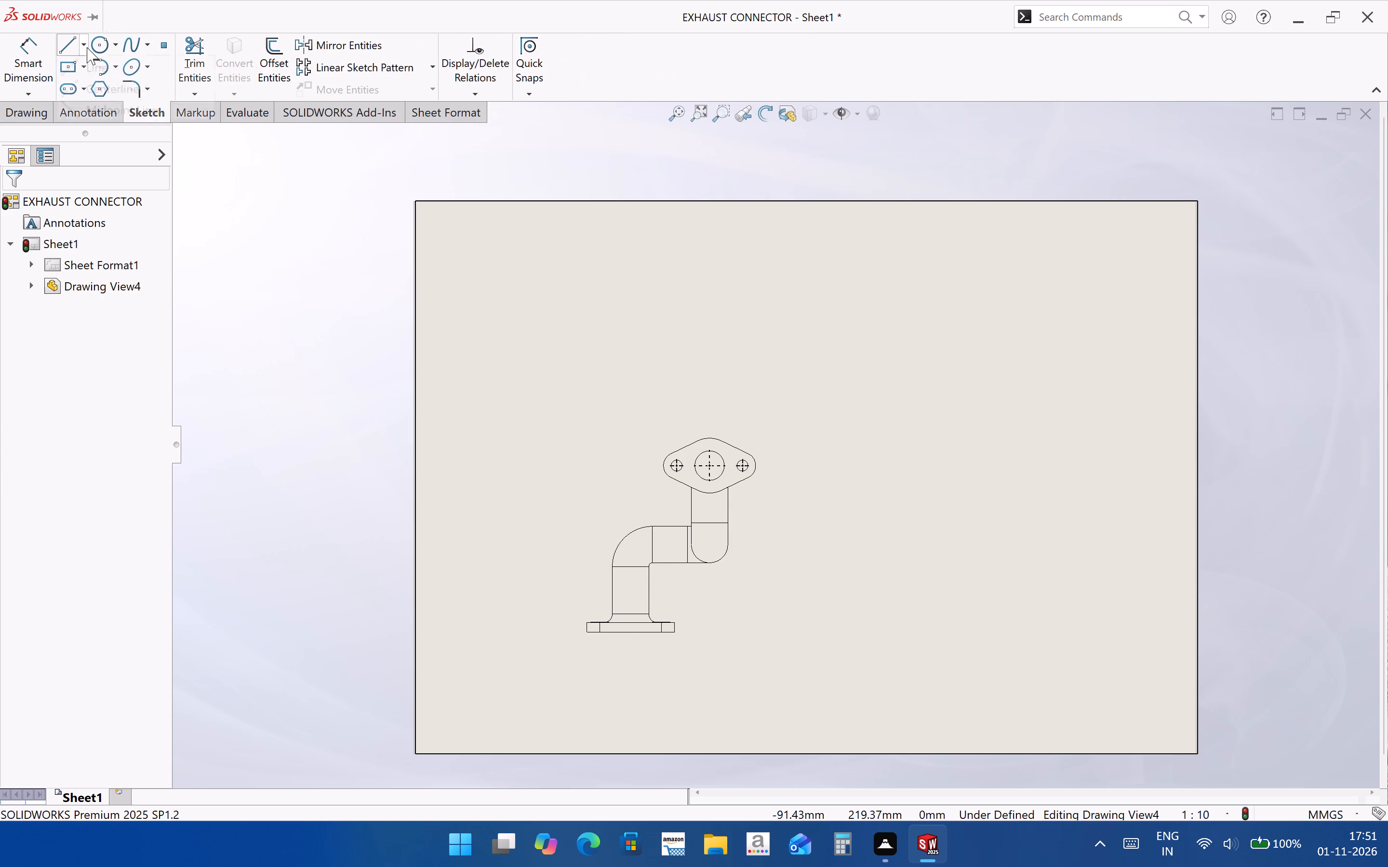
pyautogui.click(91, 79)
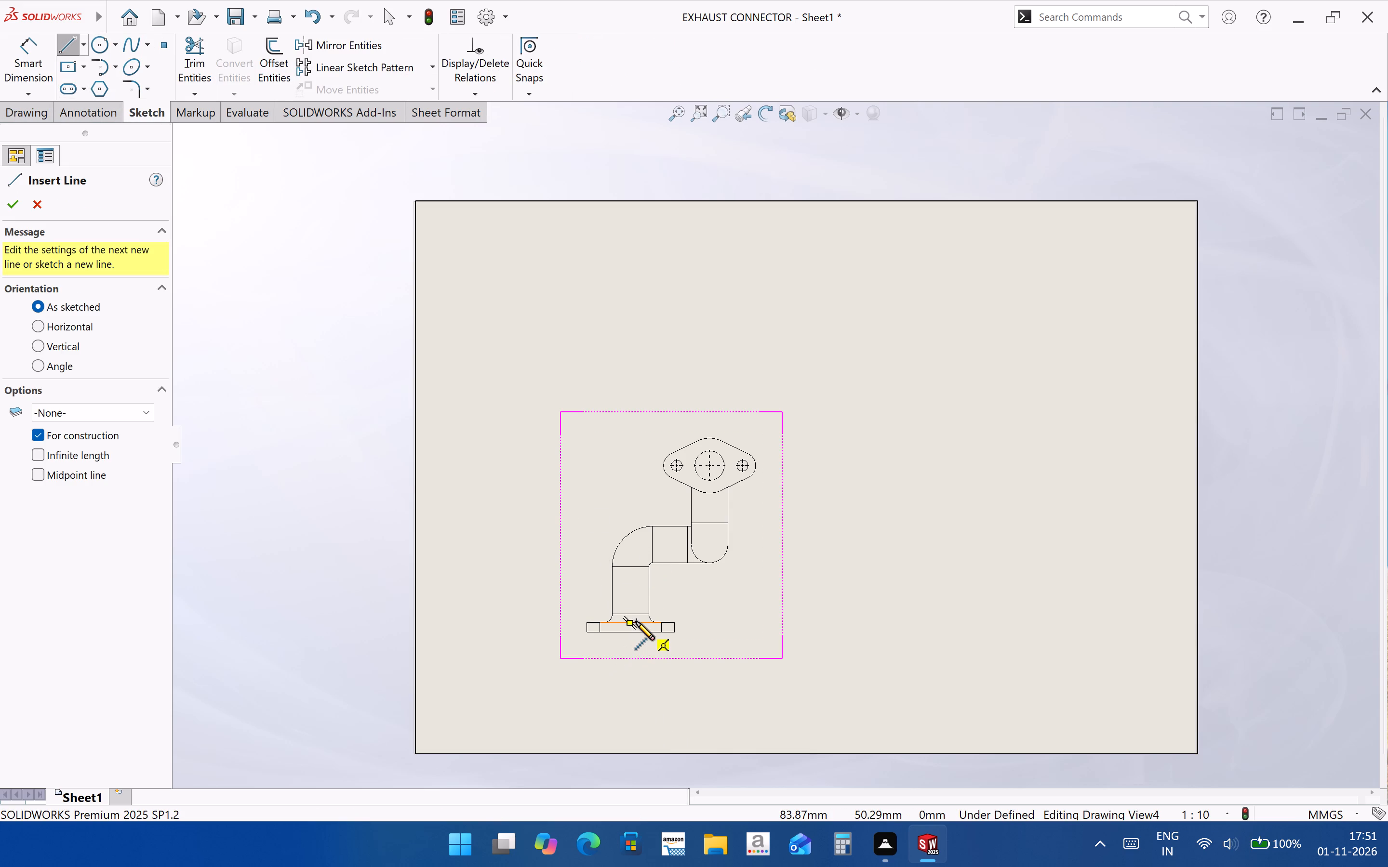
pyautogui.click(629, 624)
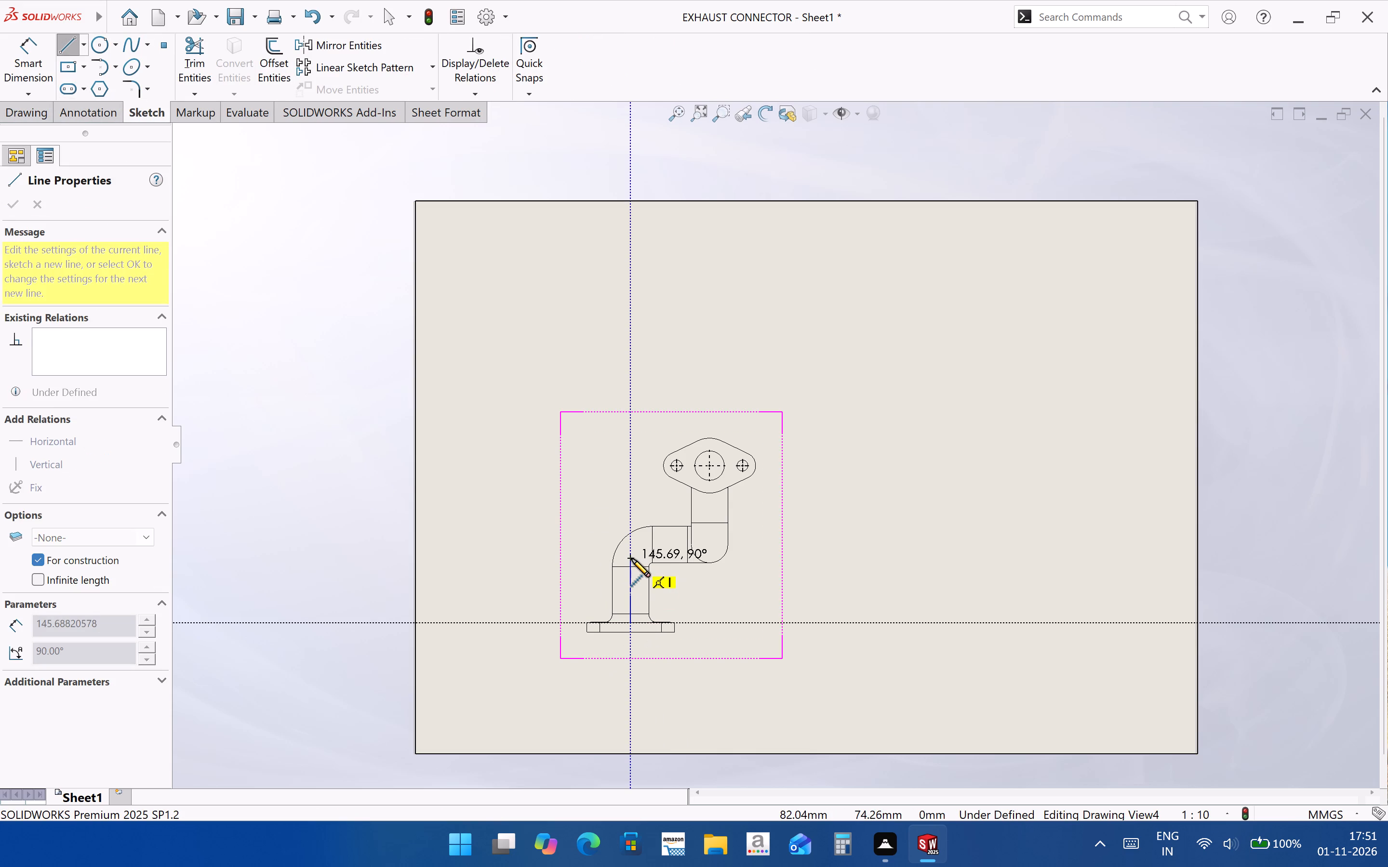
pyautogui.click(631, 558)
pyautogui.press('Escape')
# Dimension the vertical centerline's length beside the lower pipe and set it to 200 mm.
pyautogui.click(38, 76)
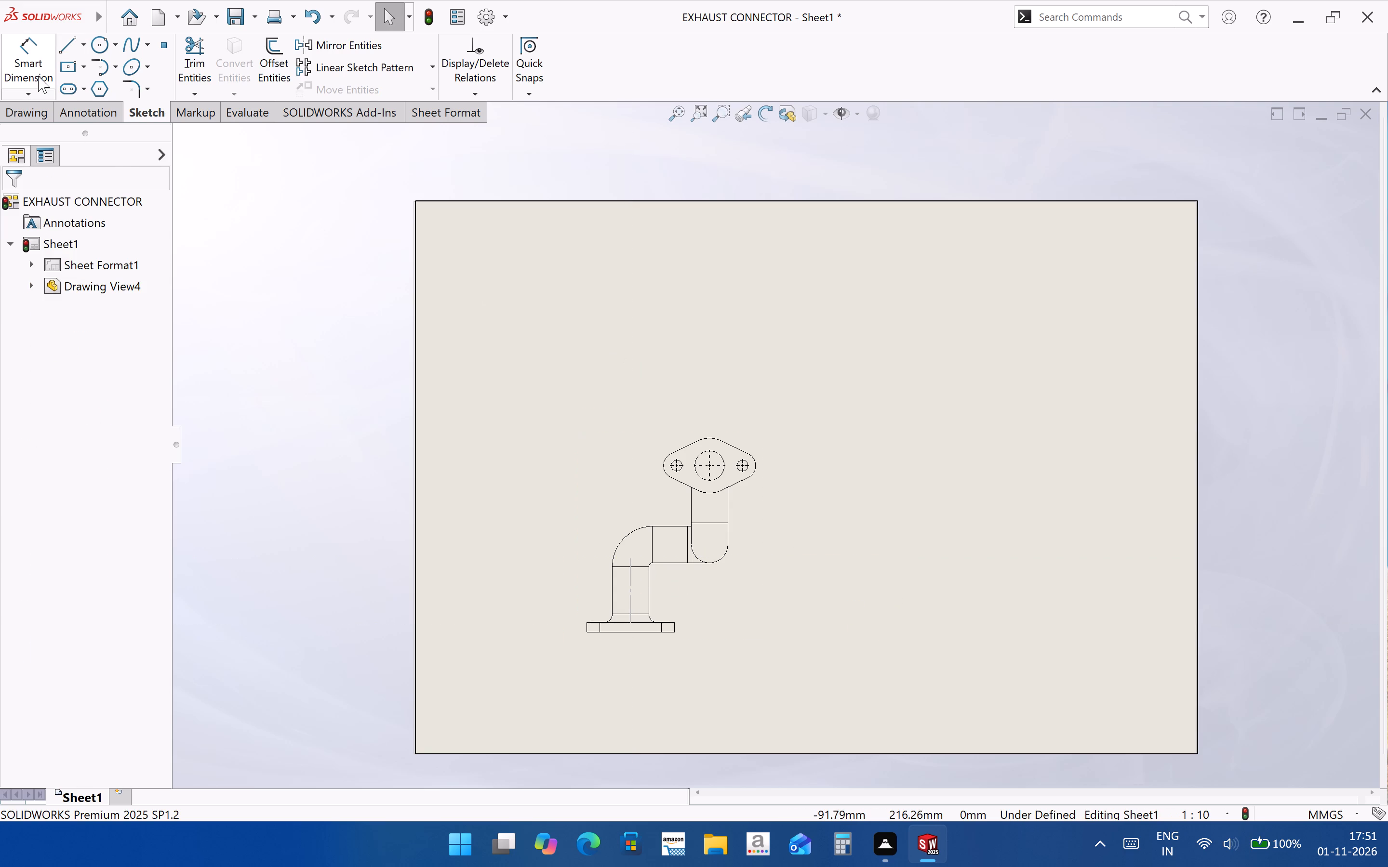
pyautogui.click(630, 594)
pyautogui.click(576, 588)
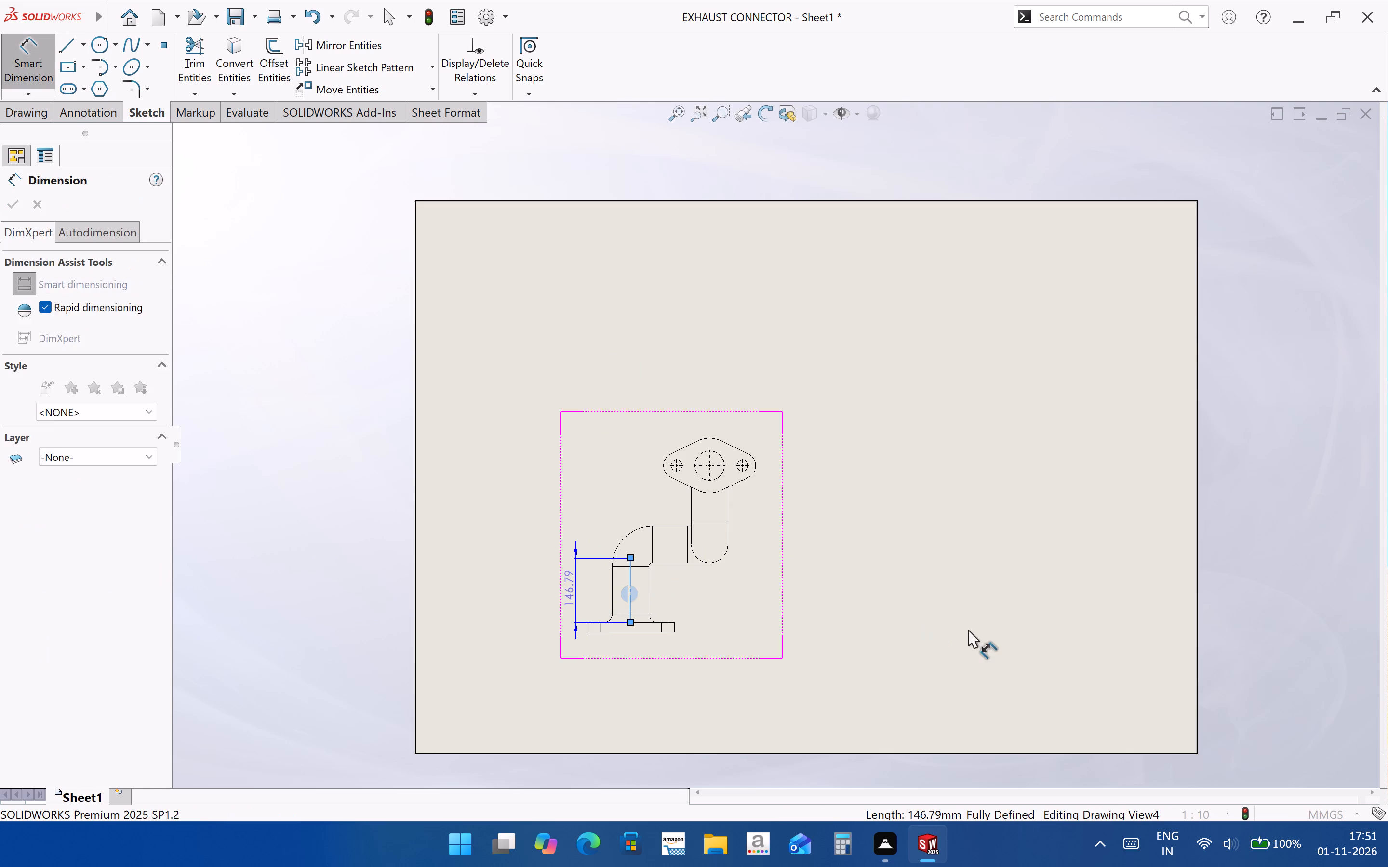
pyautogui.write('200')
pyautogui.press('Return')
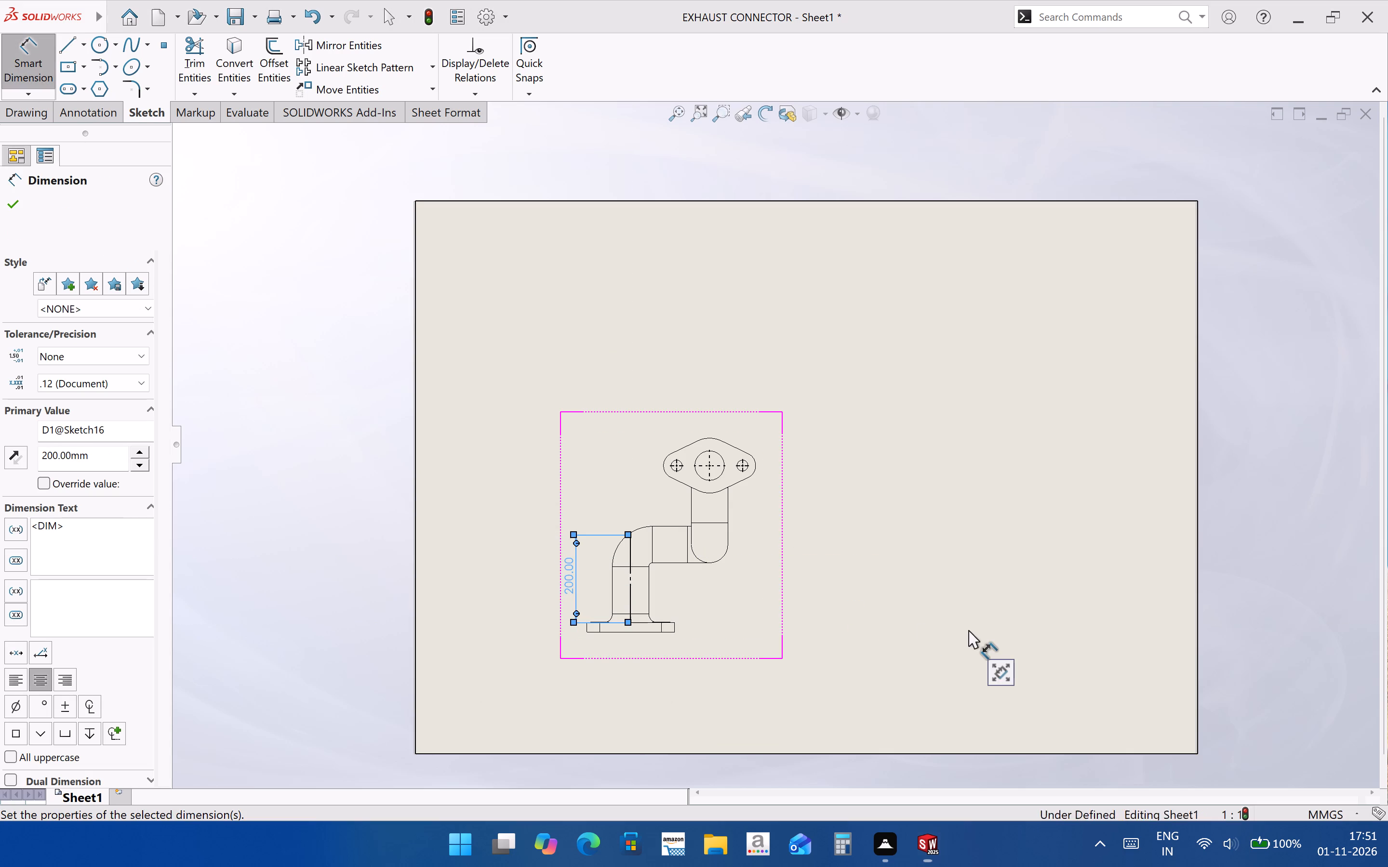
pyautogui.click(754, 683)
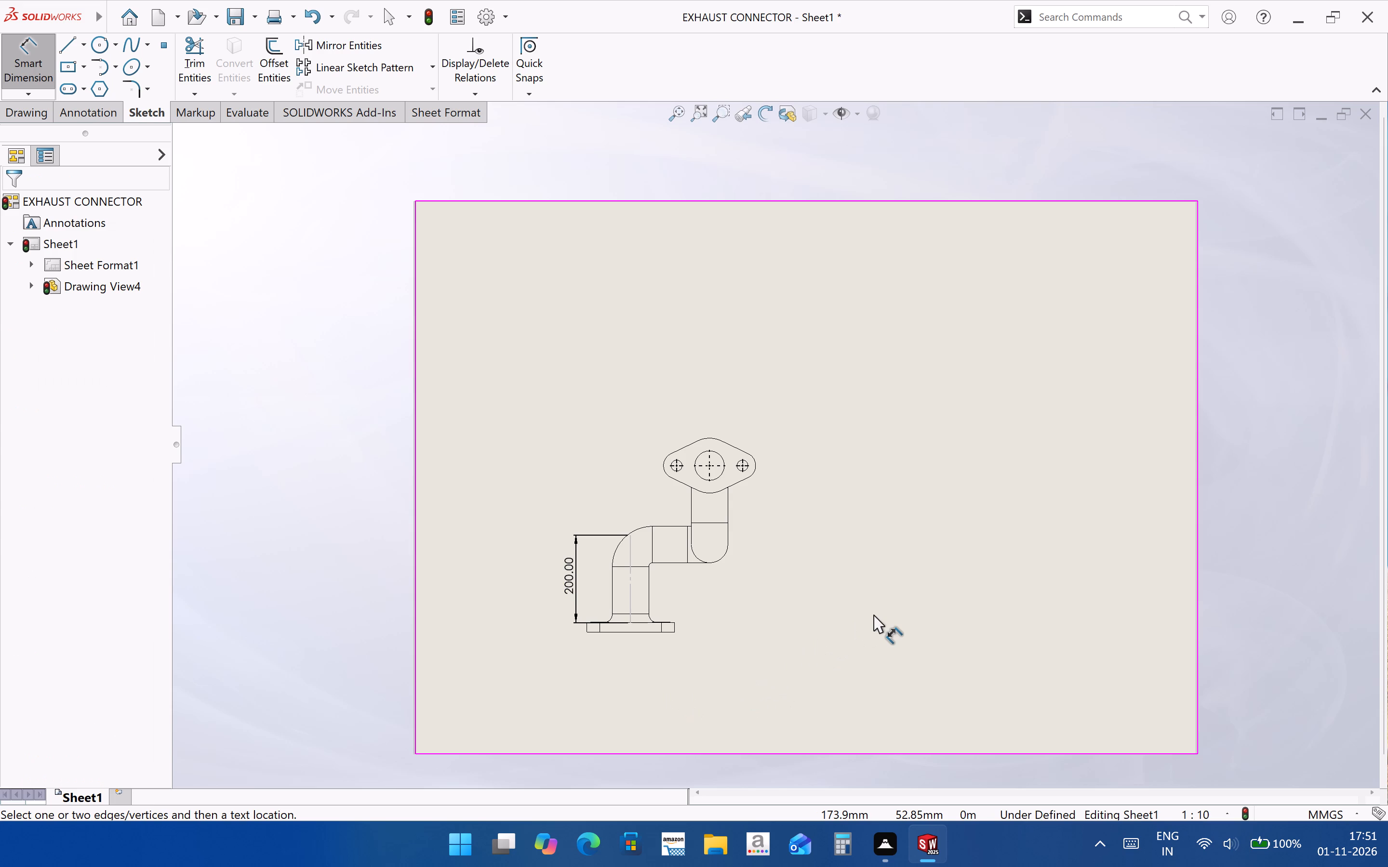
# Sketch a horizontal centerline about 117 mm long from the vertical centerline along the horizontal pipe.
pyautogui.click(86, 50)
pyautogui.click(98, 88)
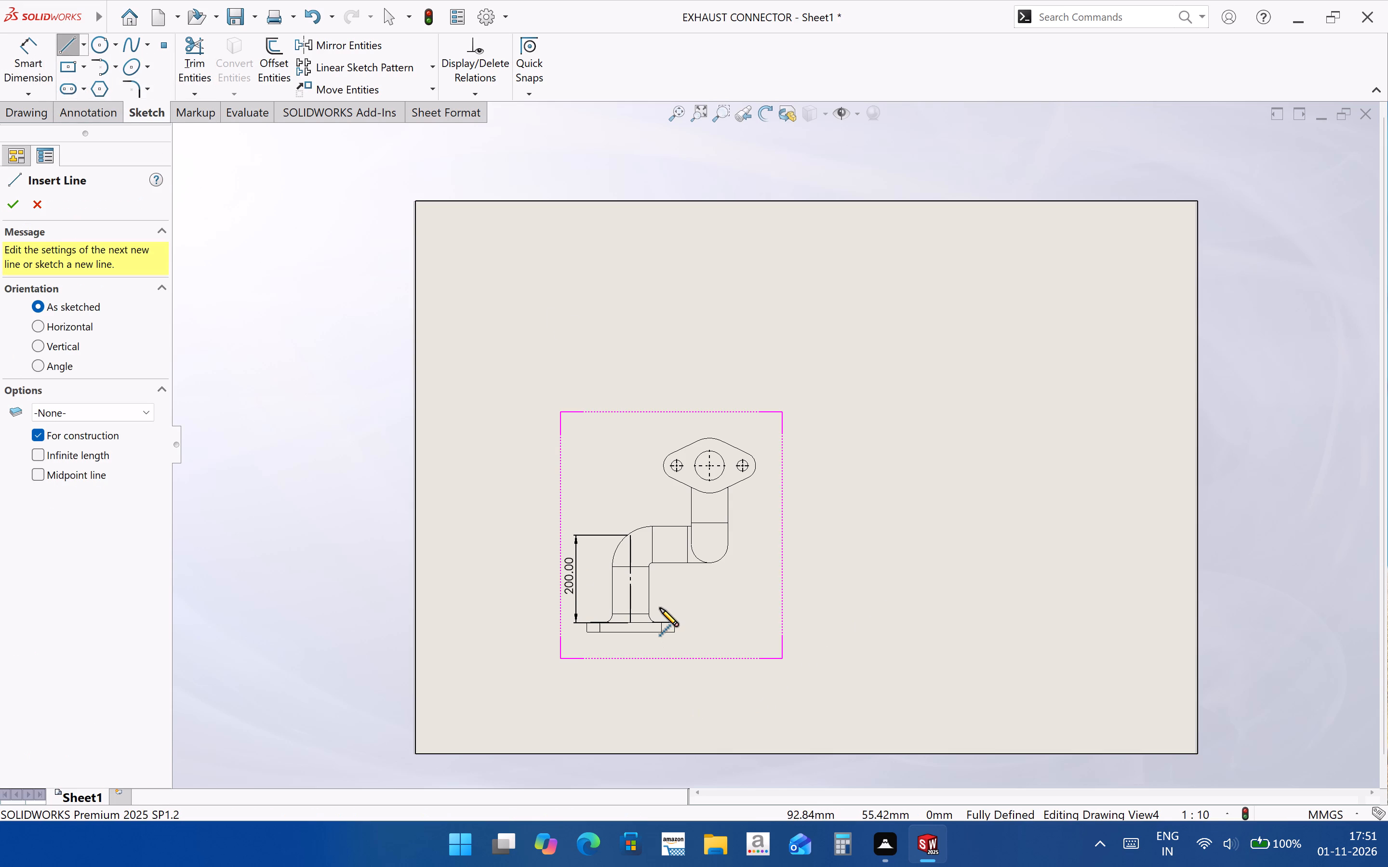
pyautogui.click(628, 548)
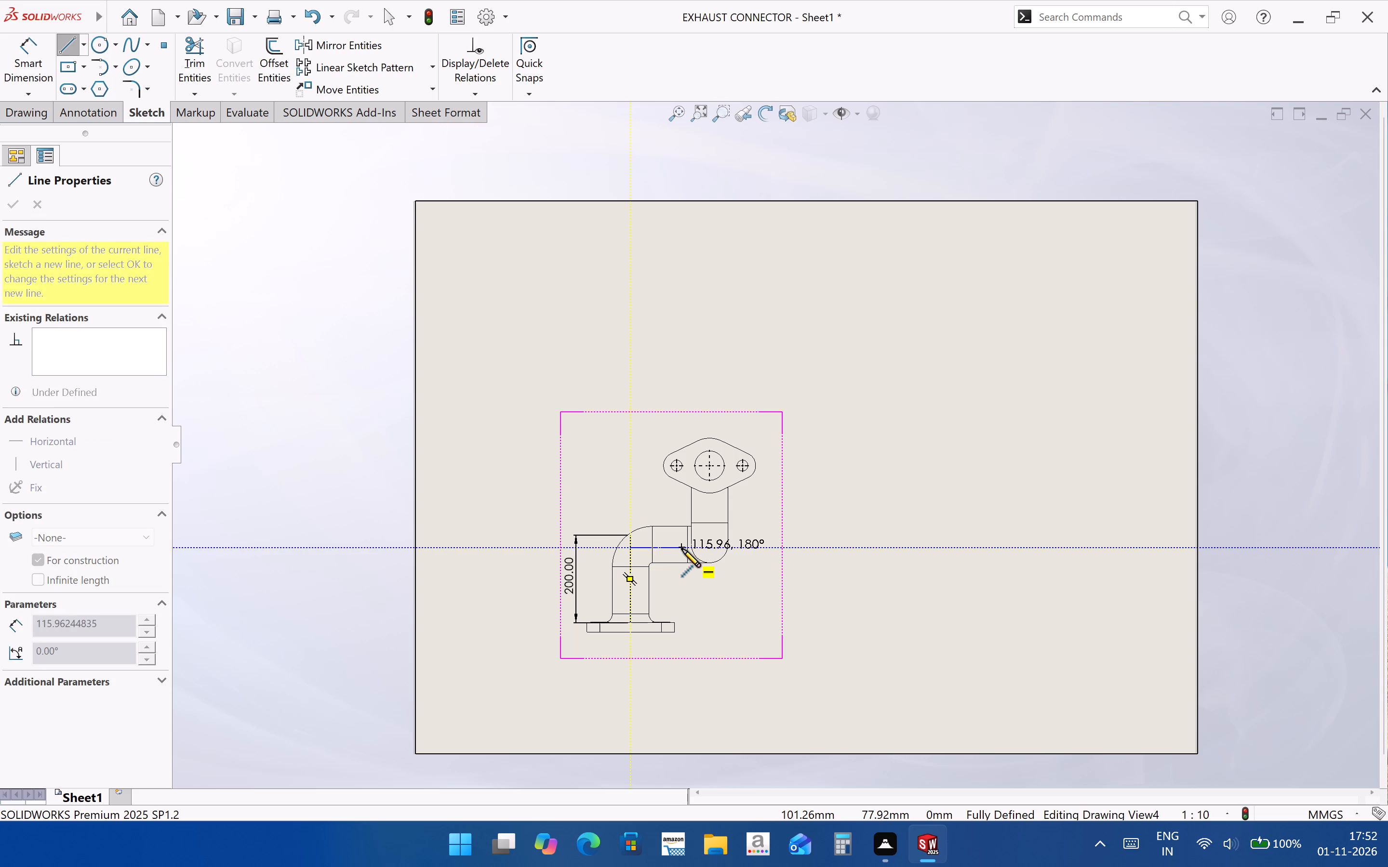
pyautogui.click(682, 549)
pyautogui.press('`')
pyautogui.press('Escape')
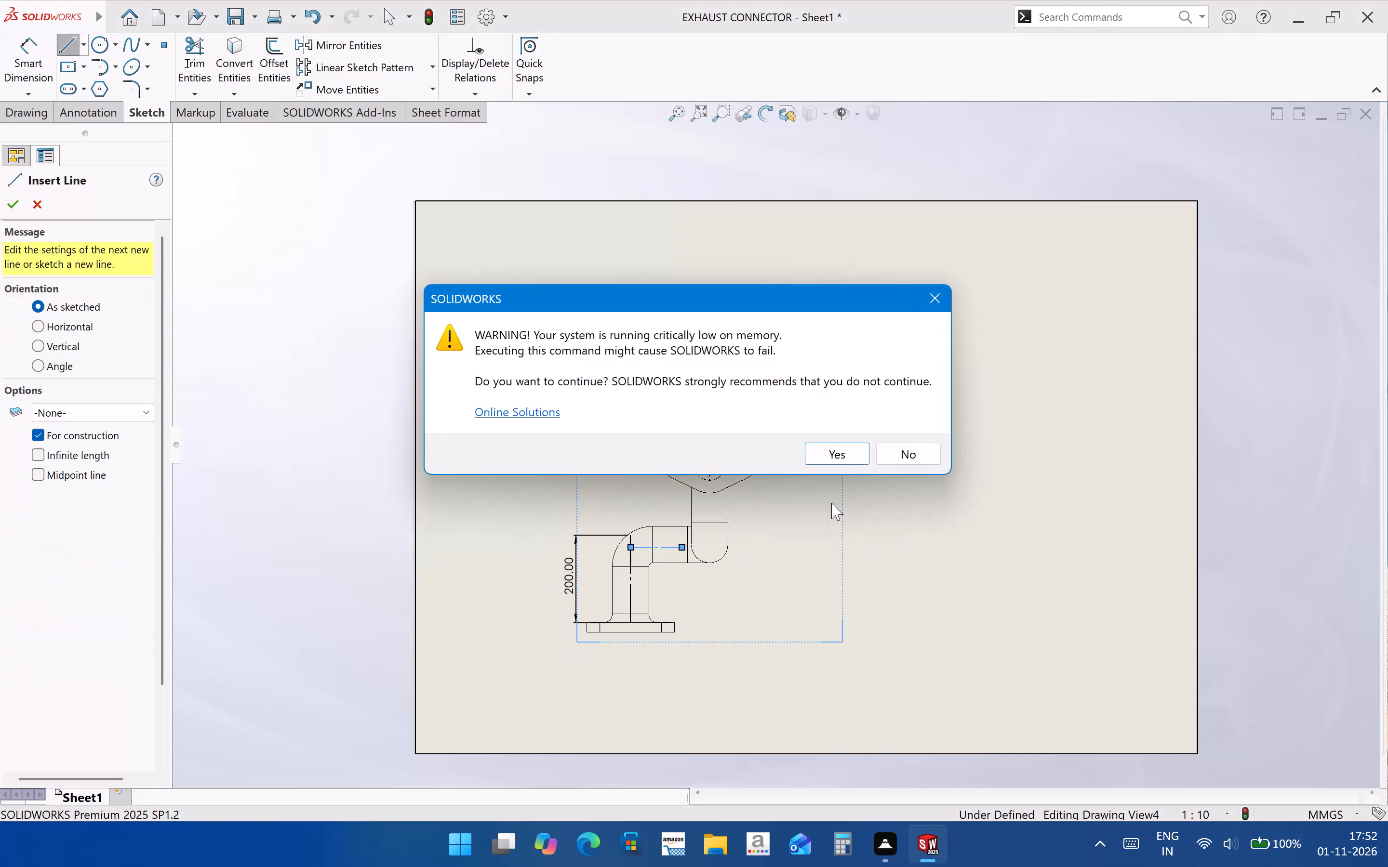
pyautogui.click(934, 296)
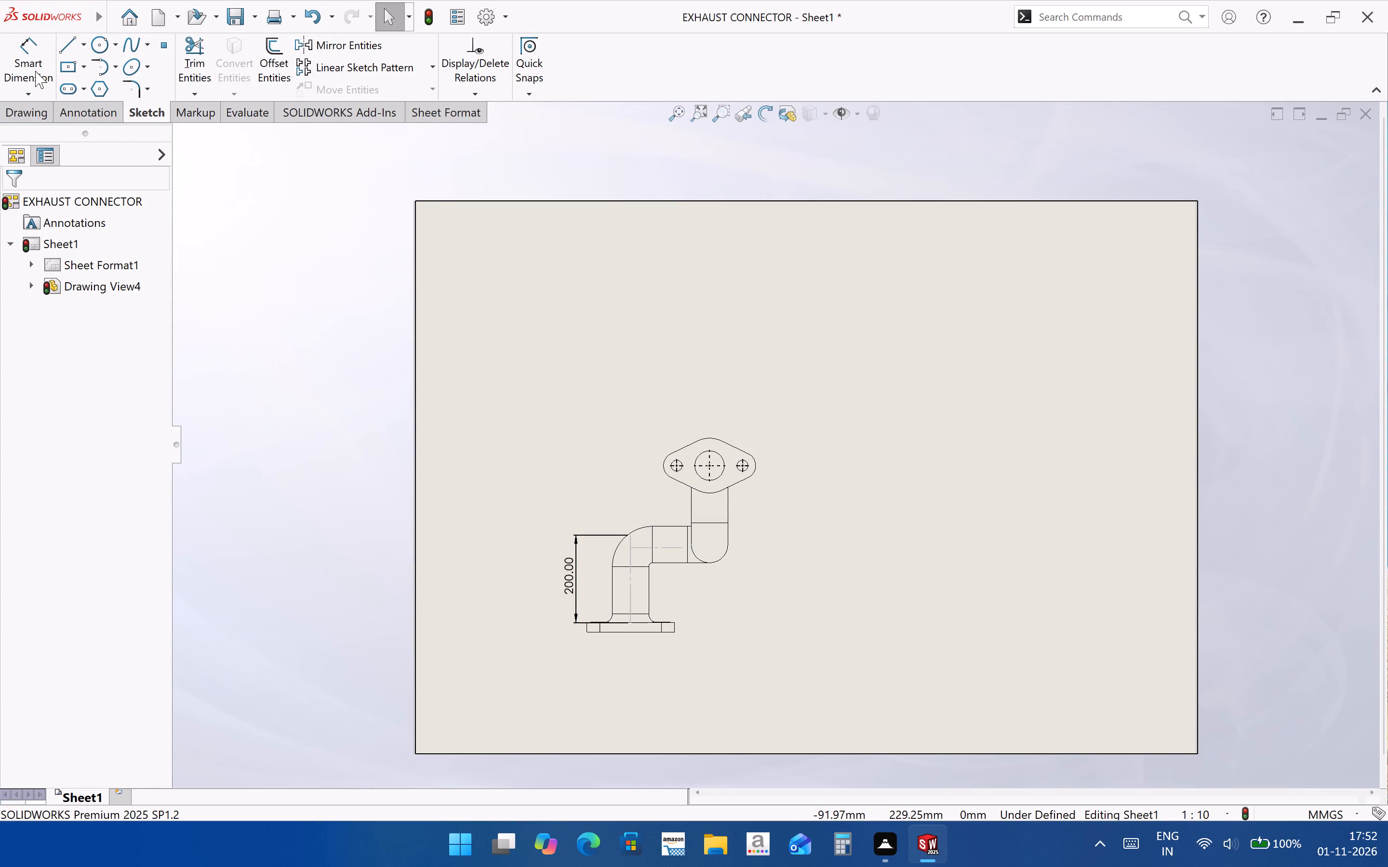
# Dimension the horizontal centerline's length above the horizontal pipe and set it to 180 mm.
pyautogui.click(35, 71)
pyautogui.click(670, 546)
pyautogui.click(663, 502)
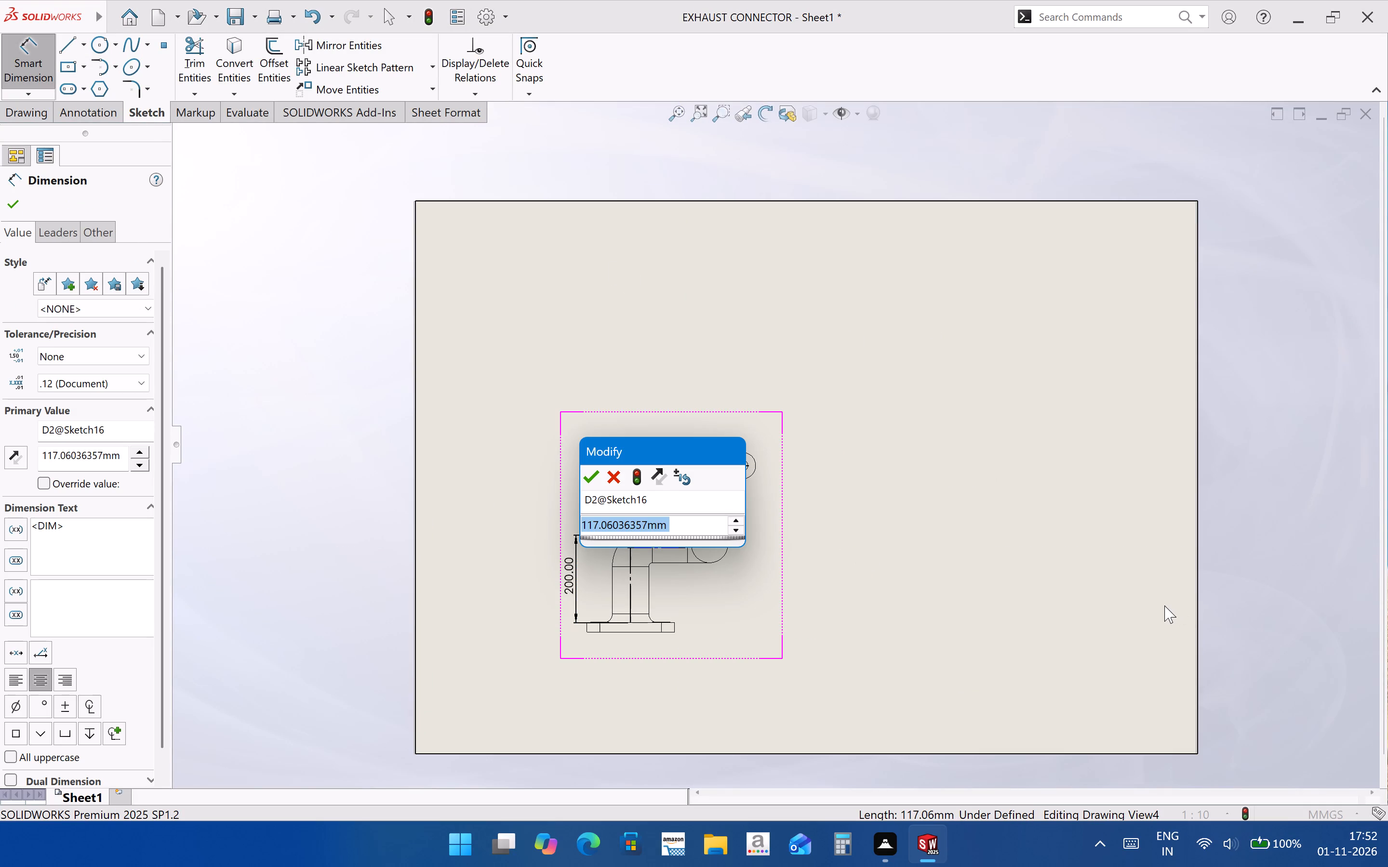
pyautogui.write('180')
pyautogui.press('Return')
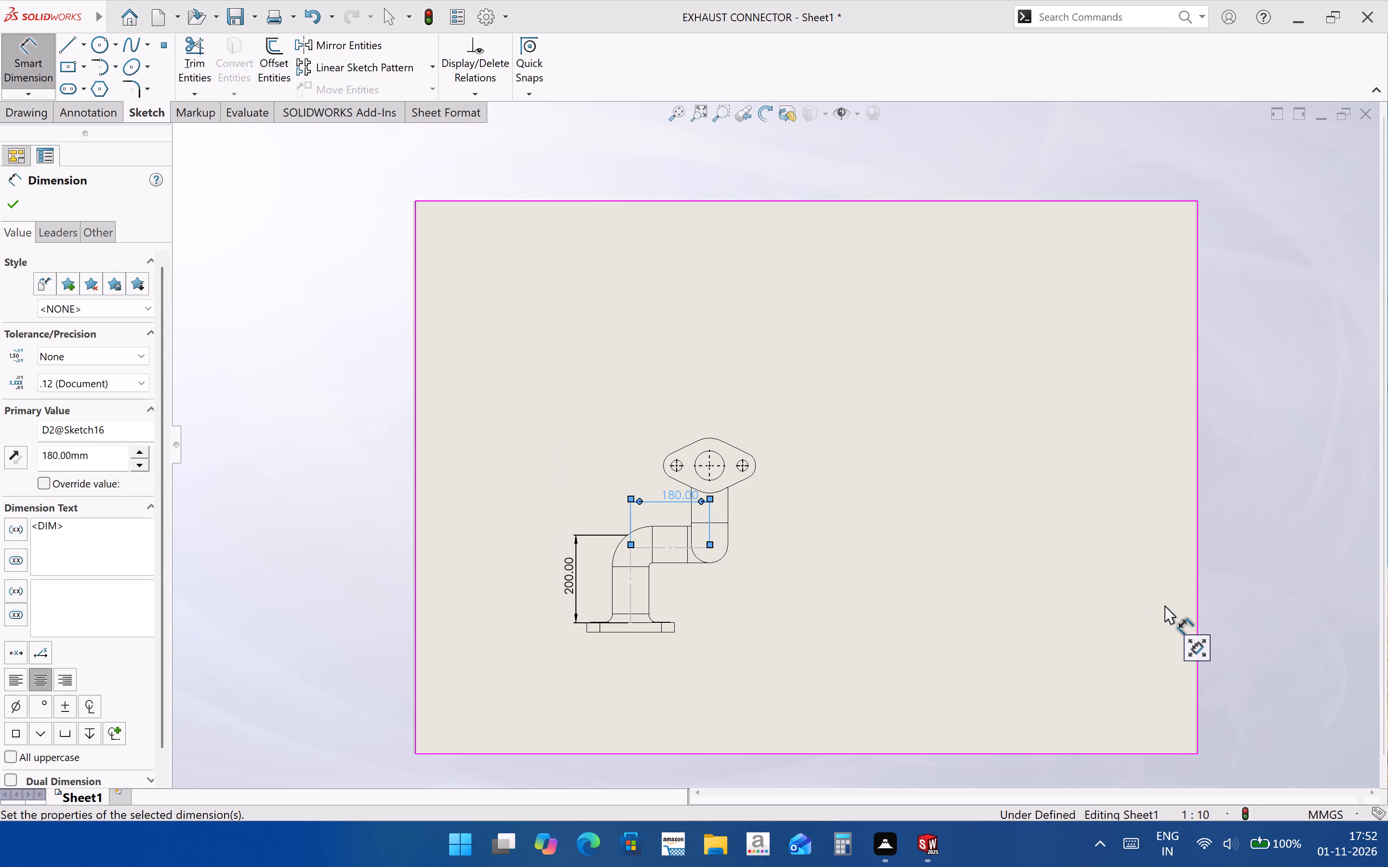
# Move the 180 mm dimension to below the horizontal pipe.
pyautogui.click(901, 618)
pyautogui.moveTo(670, 489); pyautogui.dragTo(670, 544)
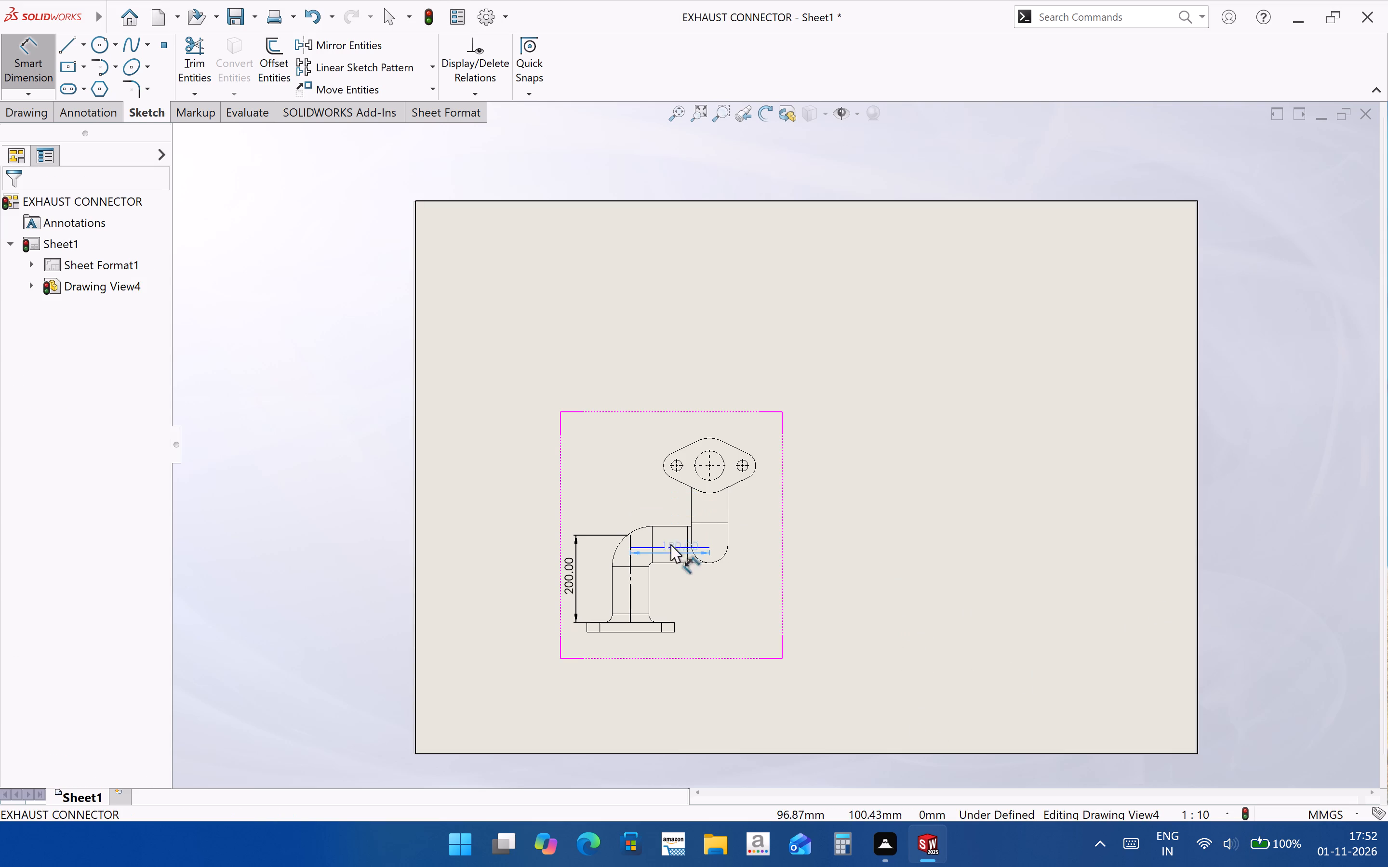
pyautogui.moveTo(670, 544); pyautogui.dragTo(670, 572)
pyautogui.click(849, 604)
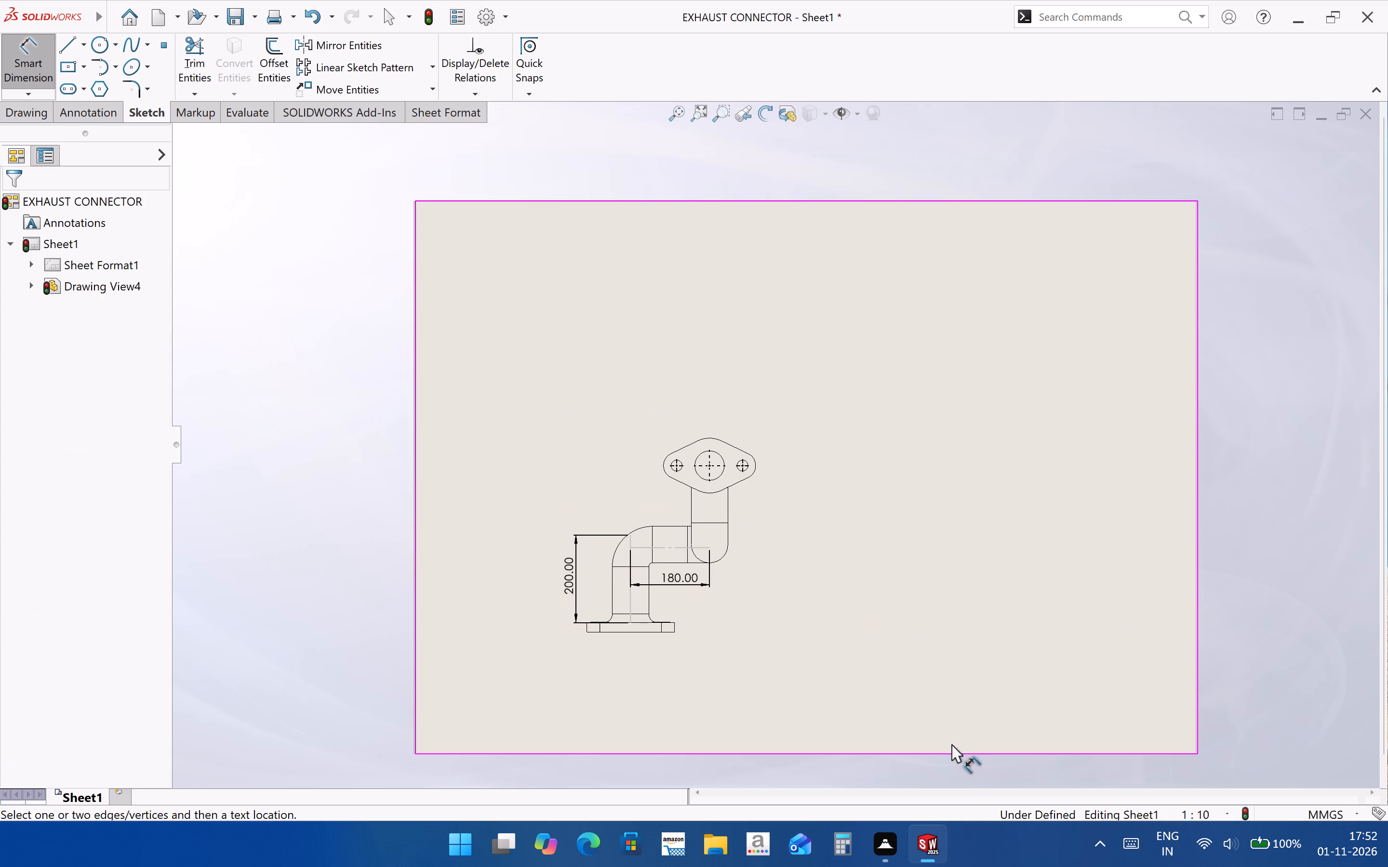
# Dimension the radii of the upper flange's large top arc and its right end arc.
pyautogui.scroll(2, 636, 549)
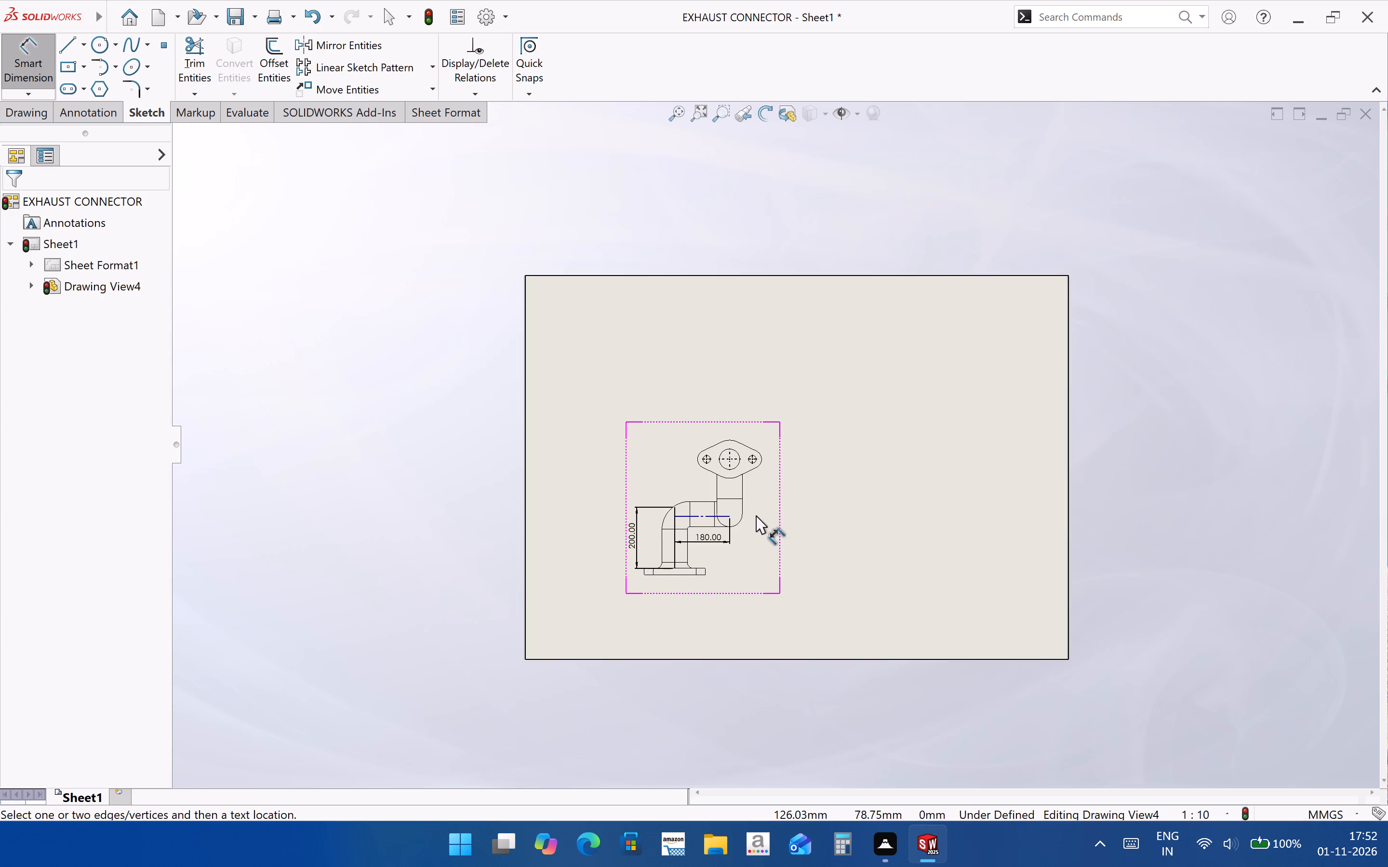
pyautogui.scroll(-5, 756, 515)
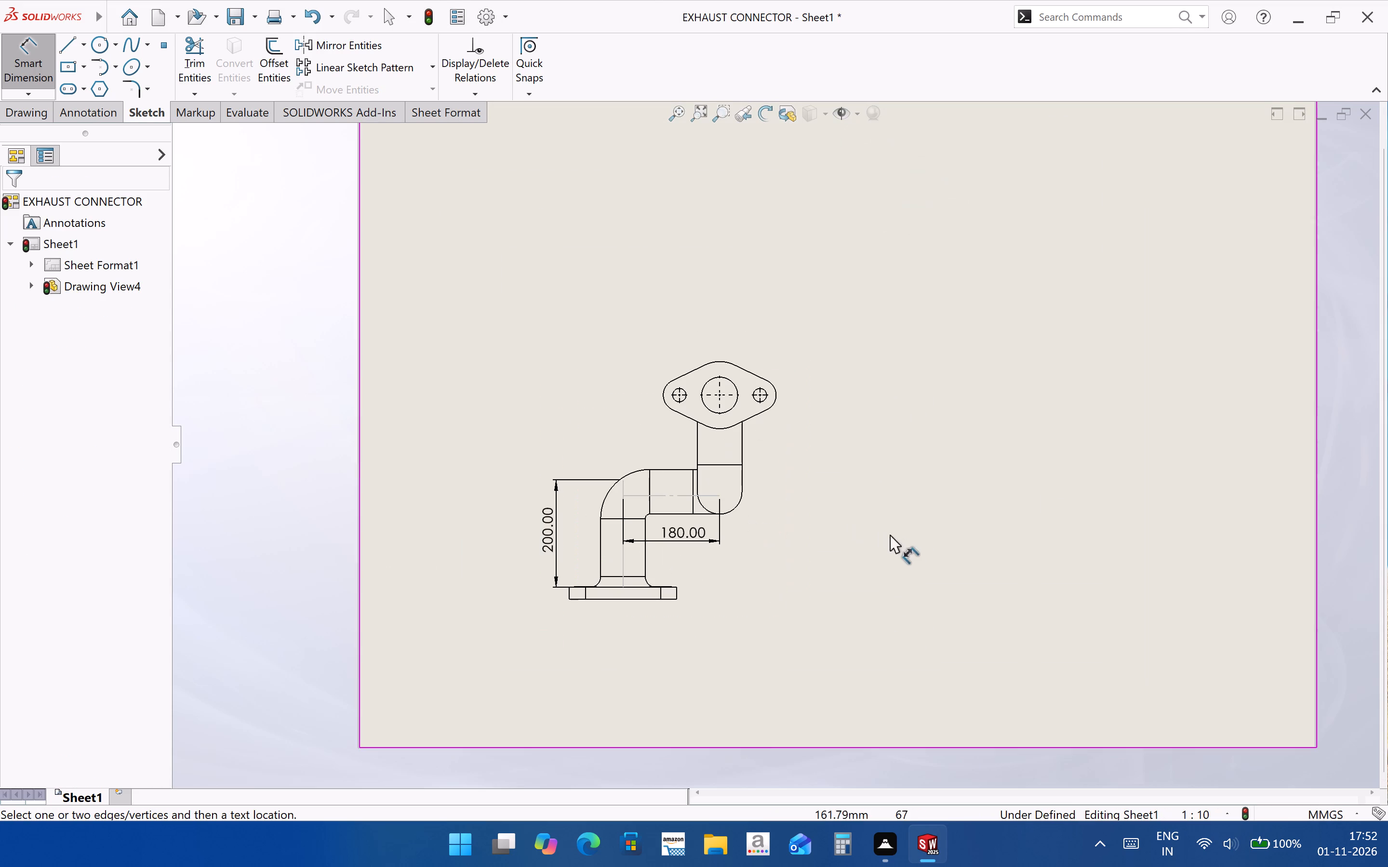
pyautogui.click(972, 570)
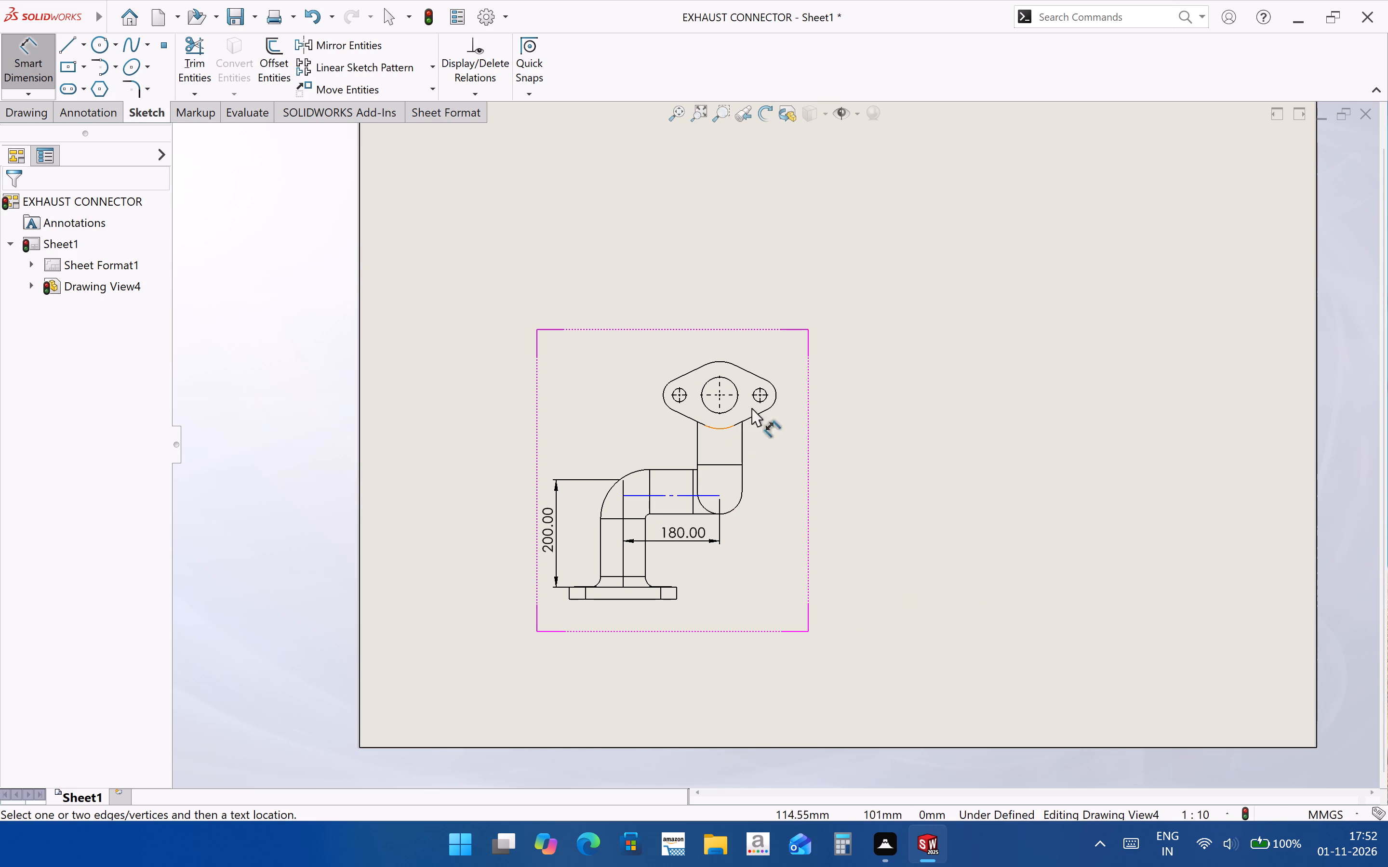
pyautogui.click(733, 365)
pyautogui.click(743, 332)
pyautogui.click(915, 410)
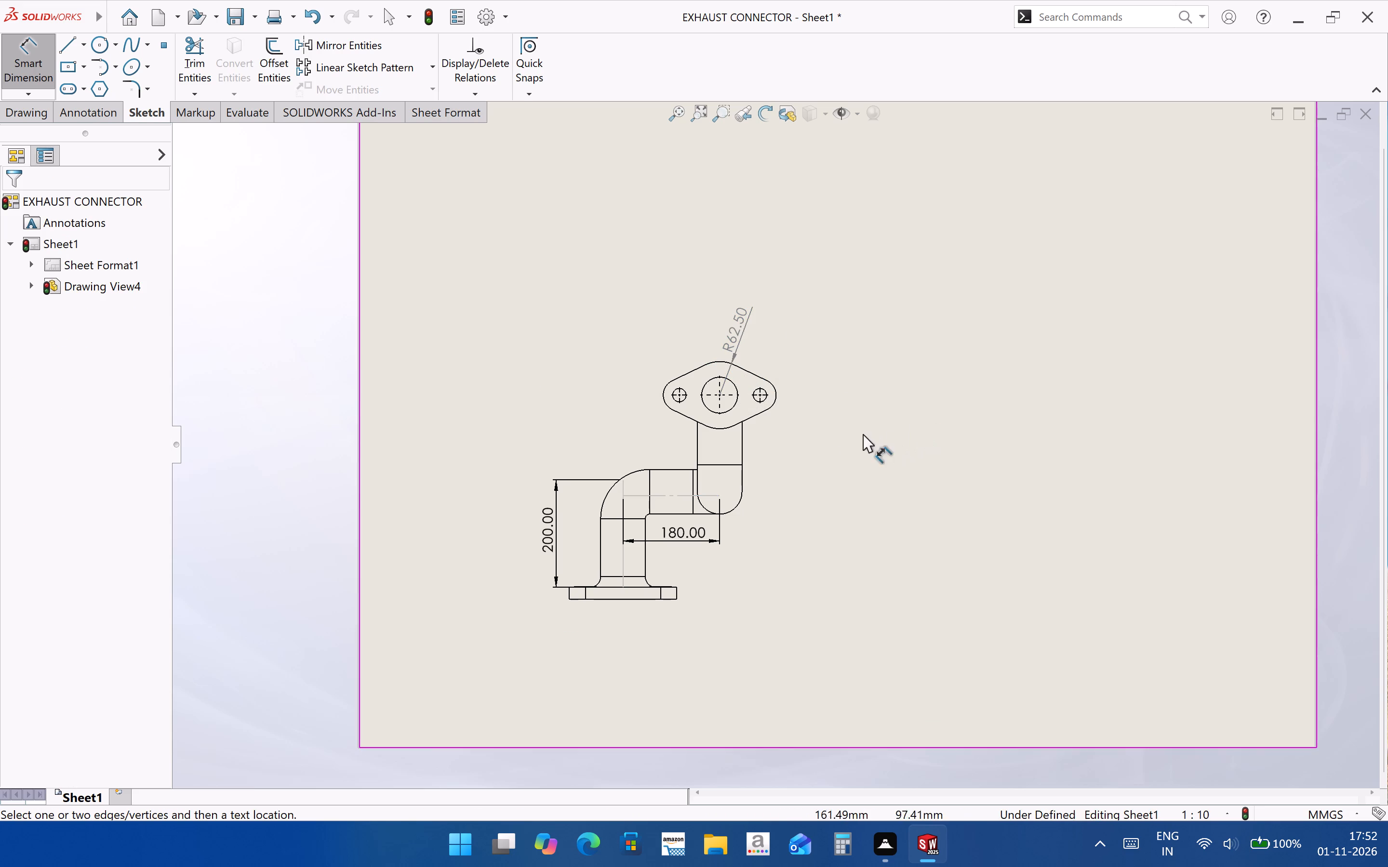
pyautogui.scroll(-1, 759, 350)
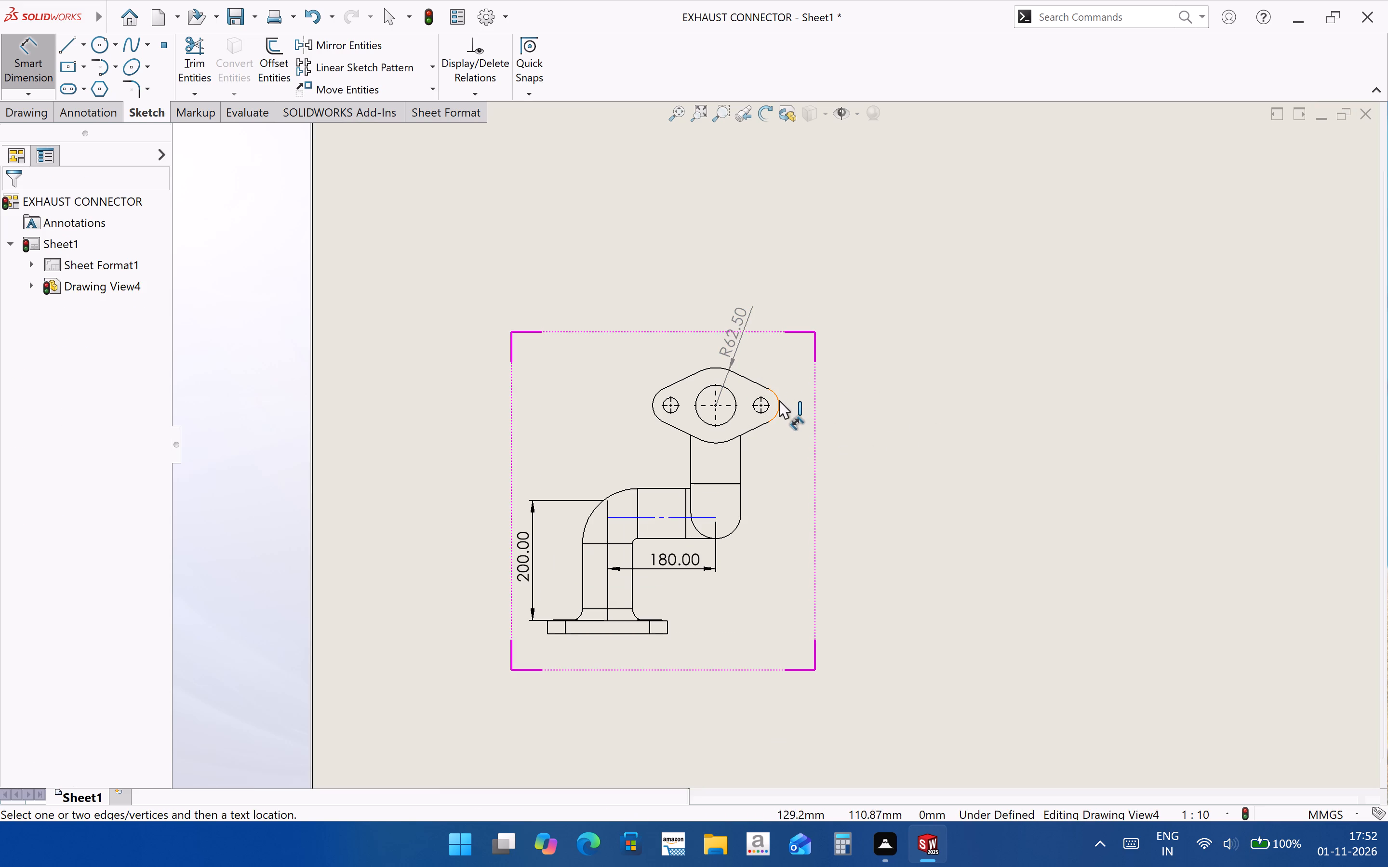
pyautogui.click(779, 400)
pyautogui.click(806, 364)
pyautogui.click(879, 440)
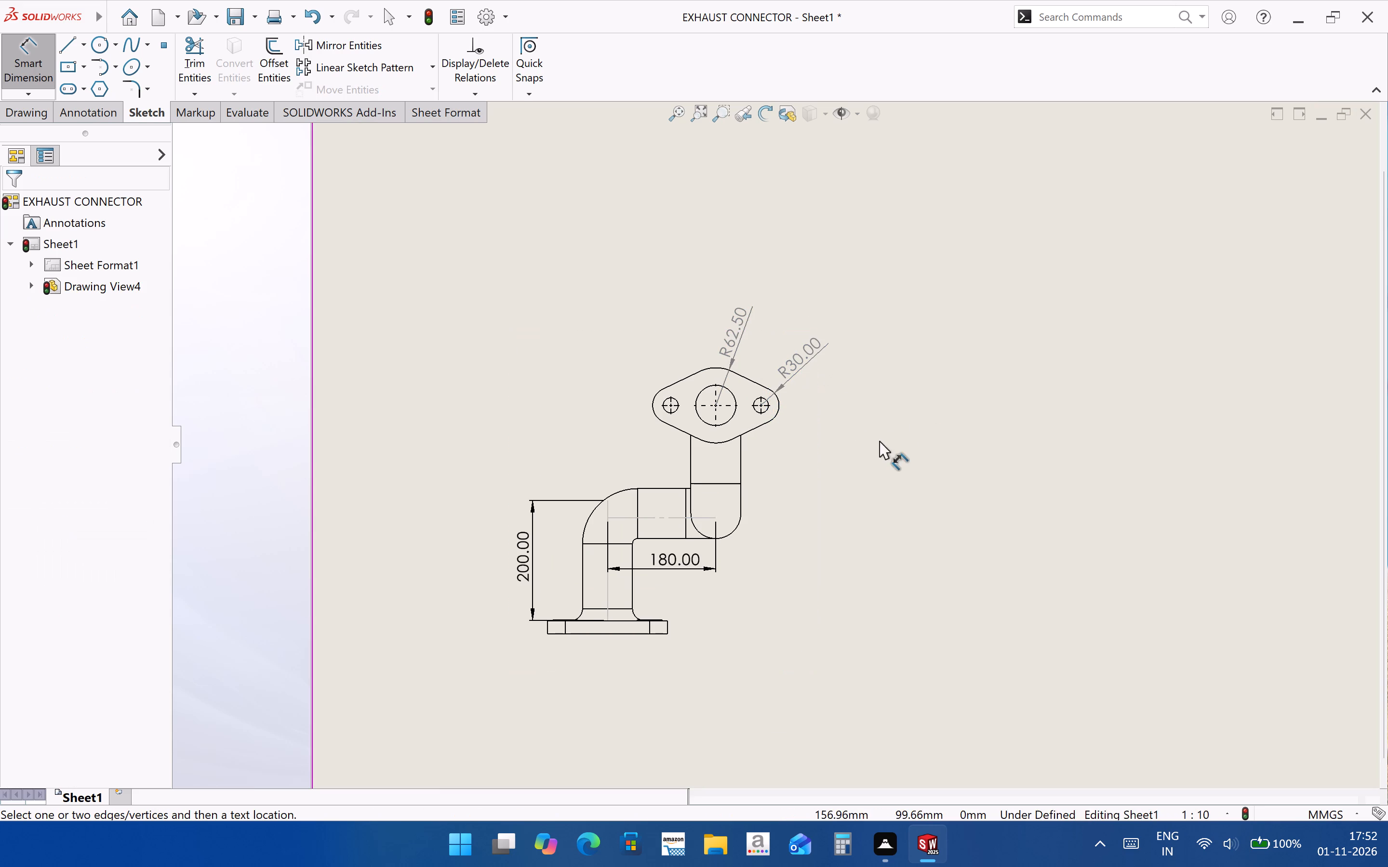
# Dimension the upper flange's left bolt hole diameter and place it level with the hole, outside the flange's left end.
pyautogui.scroll(-2, 705, 375)
pyautogui.click(677, 417)
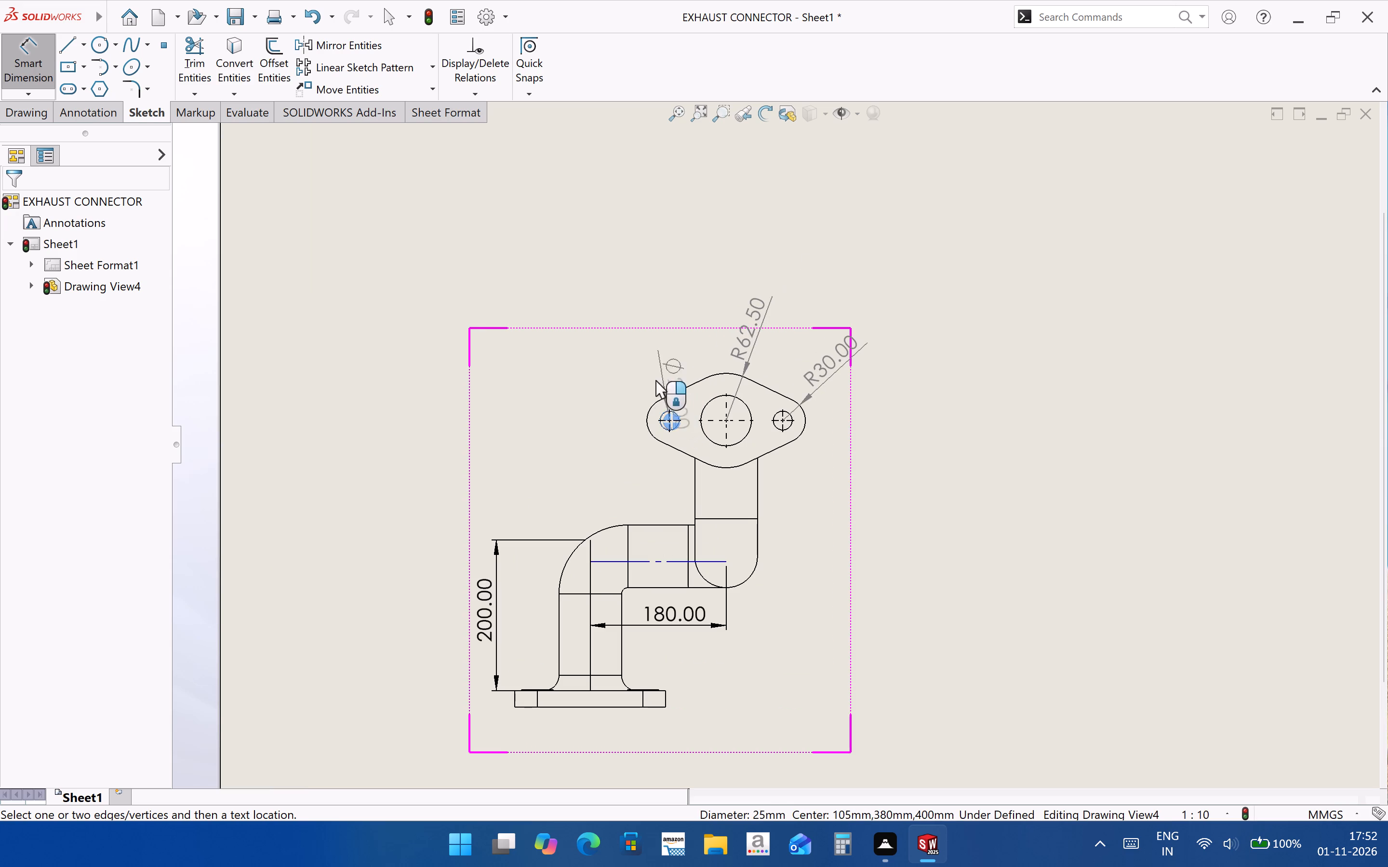
pyautogui.click(640, 376)
pyautogui.click(925, 488)
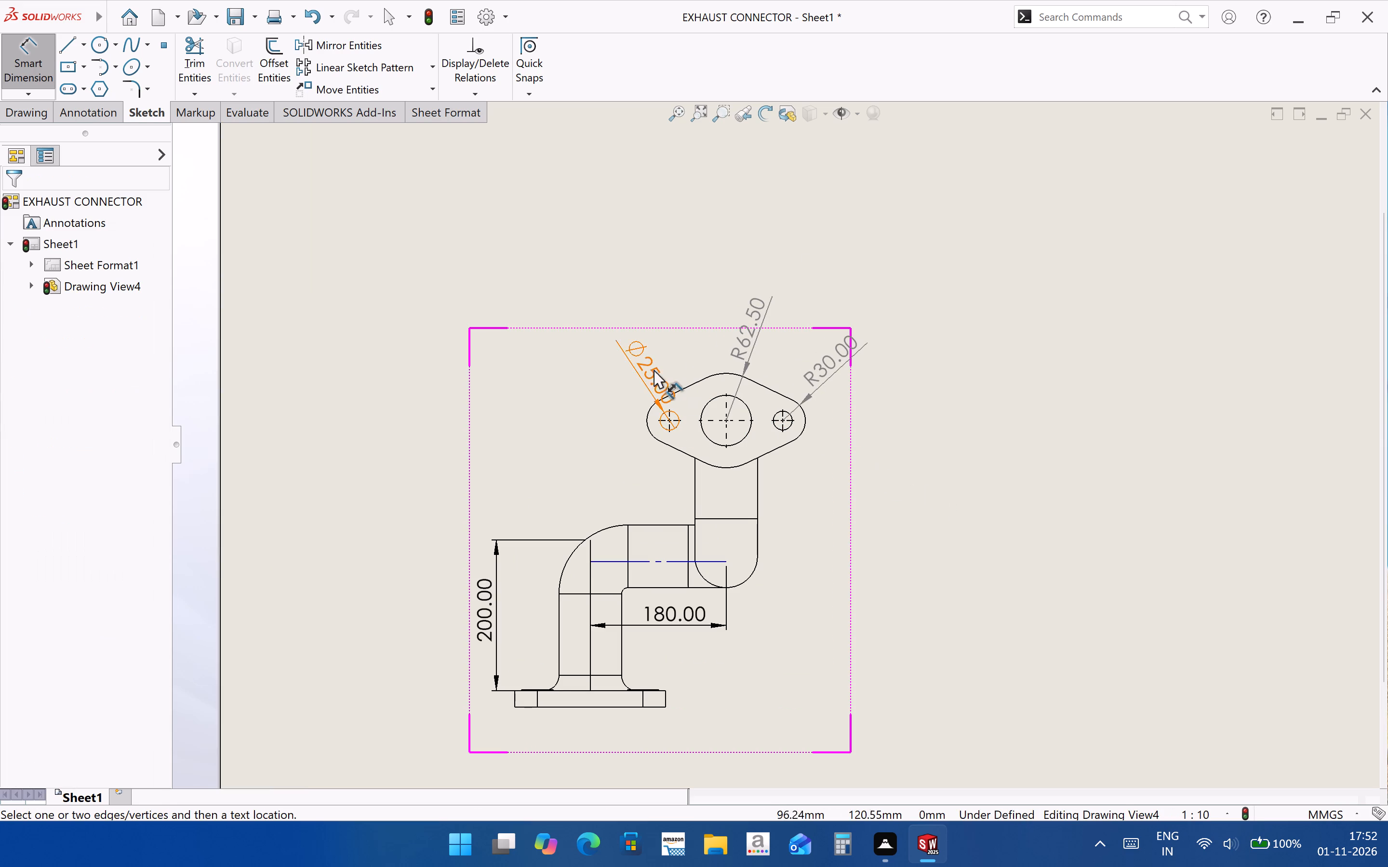
pyautogui.moveTo(652, 369); pyautogui.dragTo(617, 349)
pyautogui.moveTo(616, 359); pyautogui.dragTo(601, 425)
# Move the R30 dimension so its leader runs horizontally outside the upper flange's right end.
pyautogui.moveTo(820, 374); pyautogui.dragTo(837, 403)
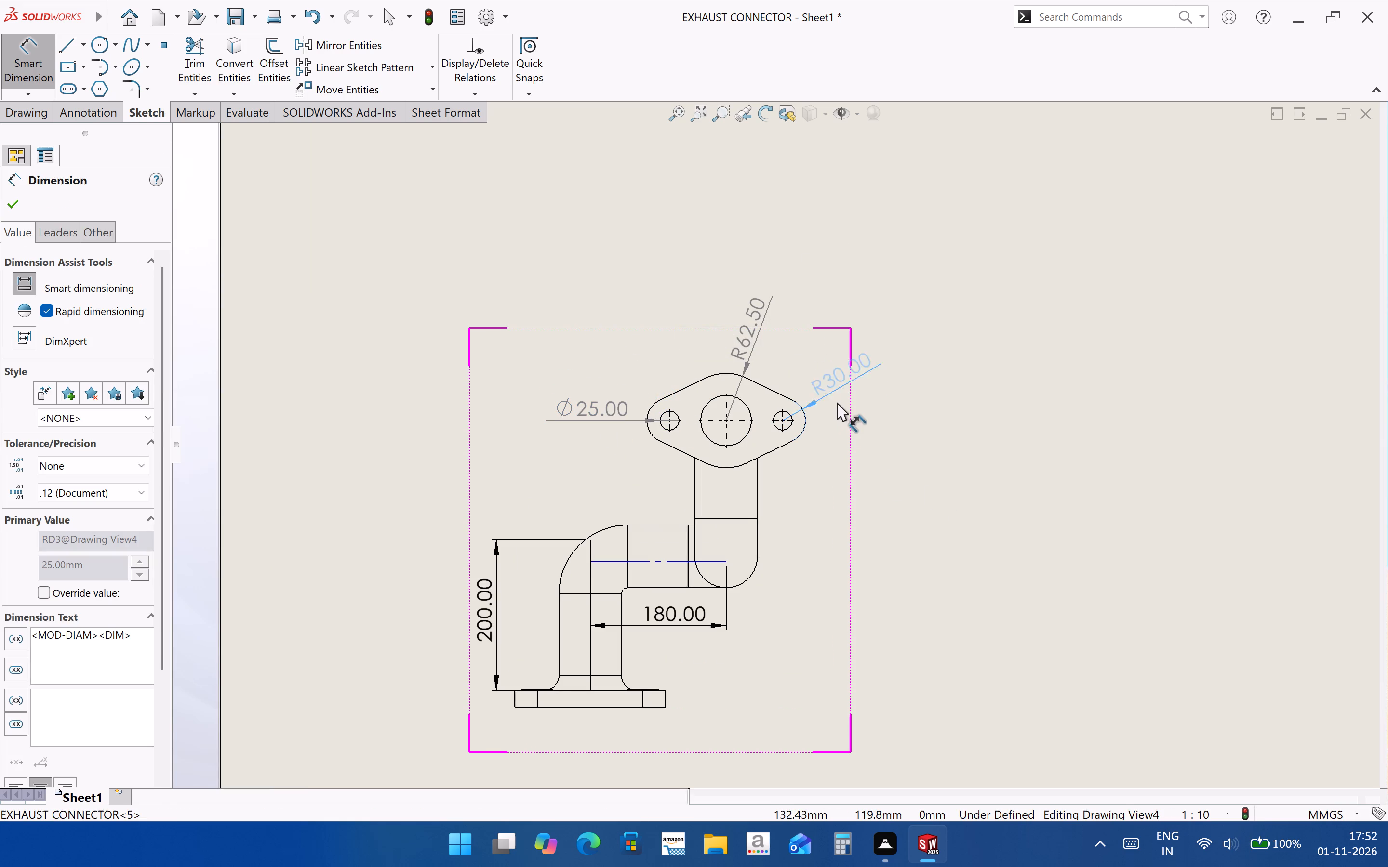
pyautogui.moveTo(837, 403); pyautogui.dragTo(840, 420)
pyautogui.click(819, 486)
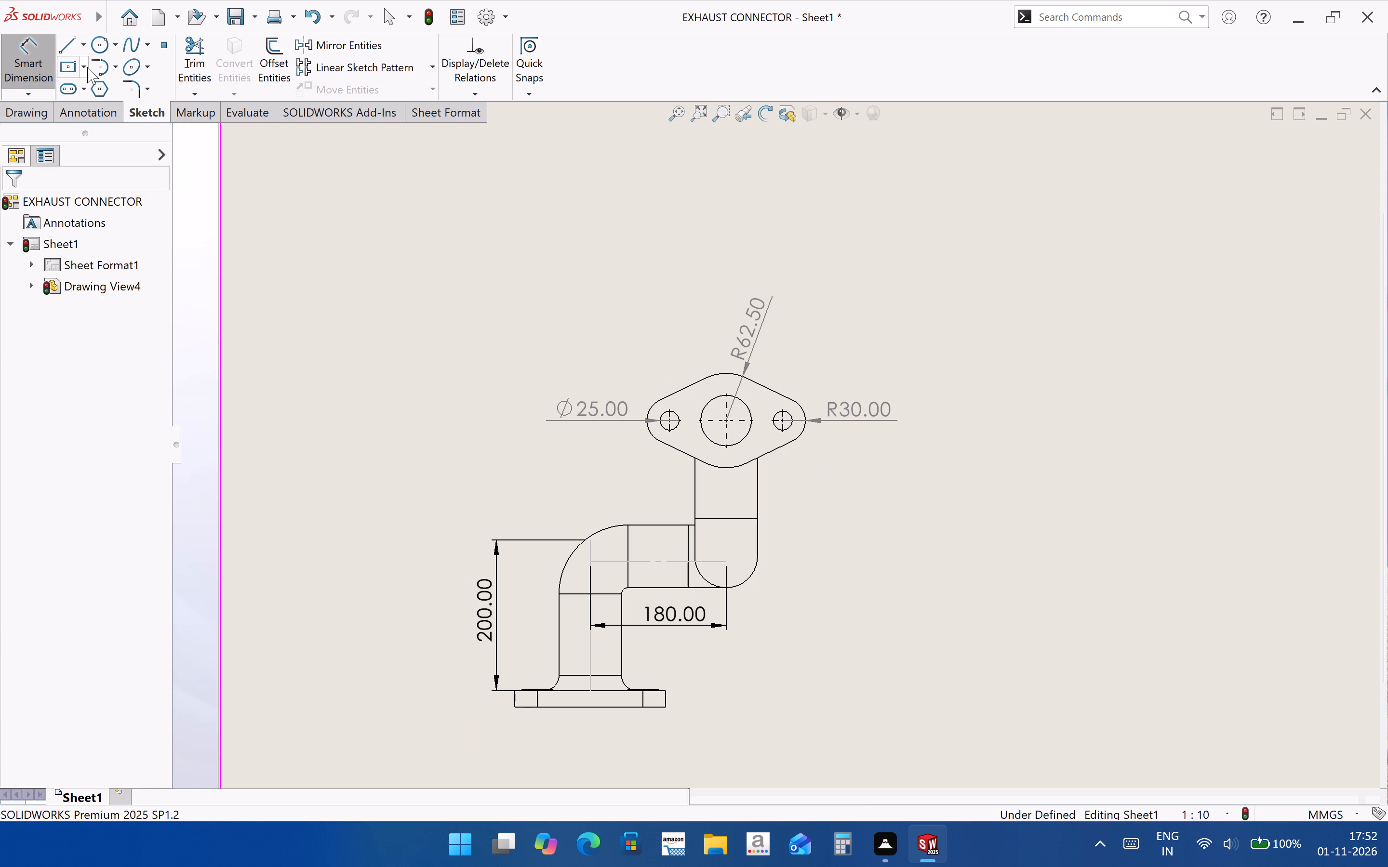
# Sketch a horizontal centerline 150 mm long between the centres of the upper flange's two bolt holes.
pyautogui.click(89, 54)
pyautogui.click(83, 53)
pyautogui.click(93, 89)
pyautogui.scroll(-2, 639, 403)
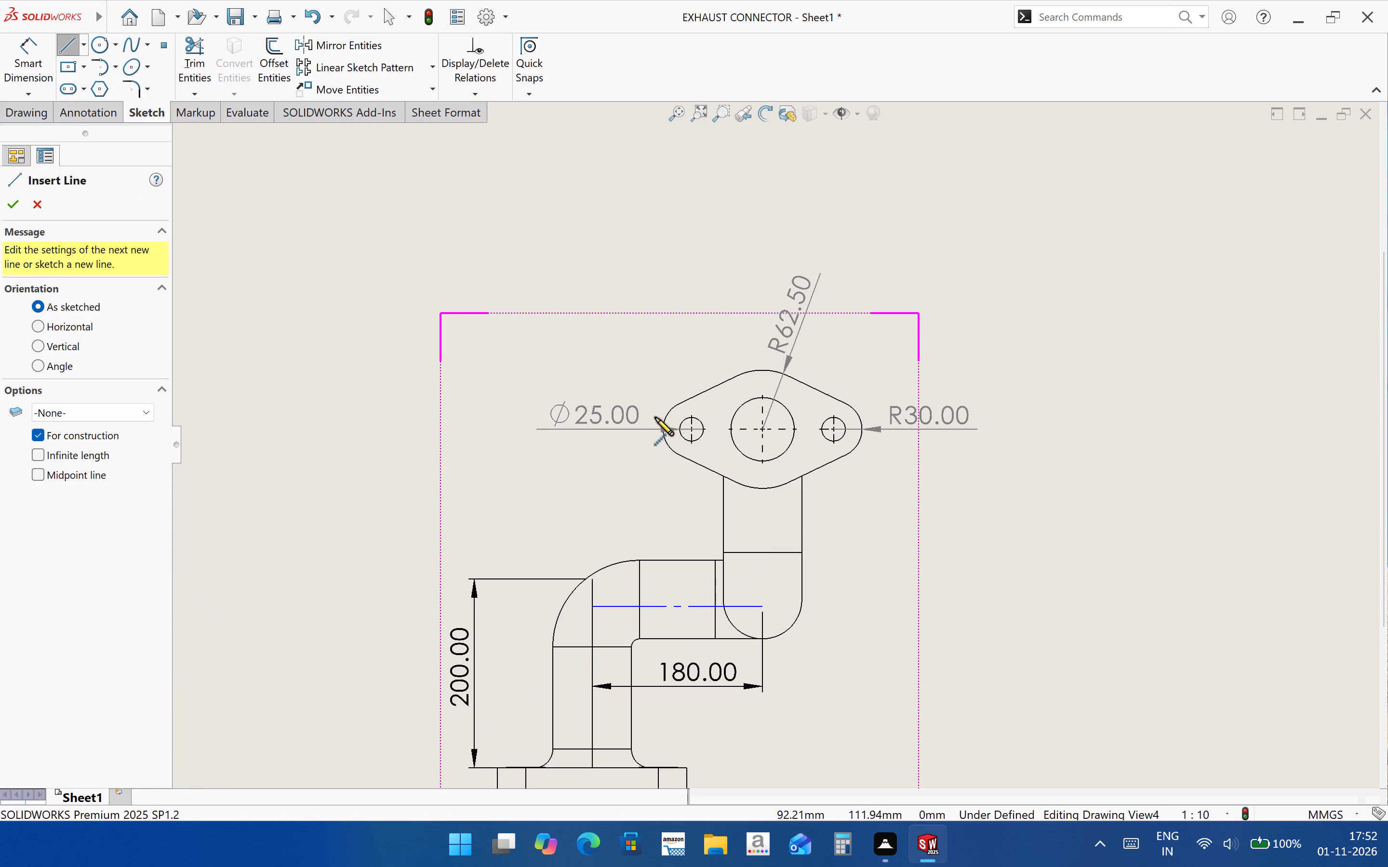
pyautogui.click(691, 429)
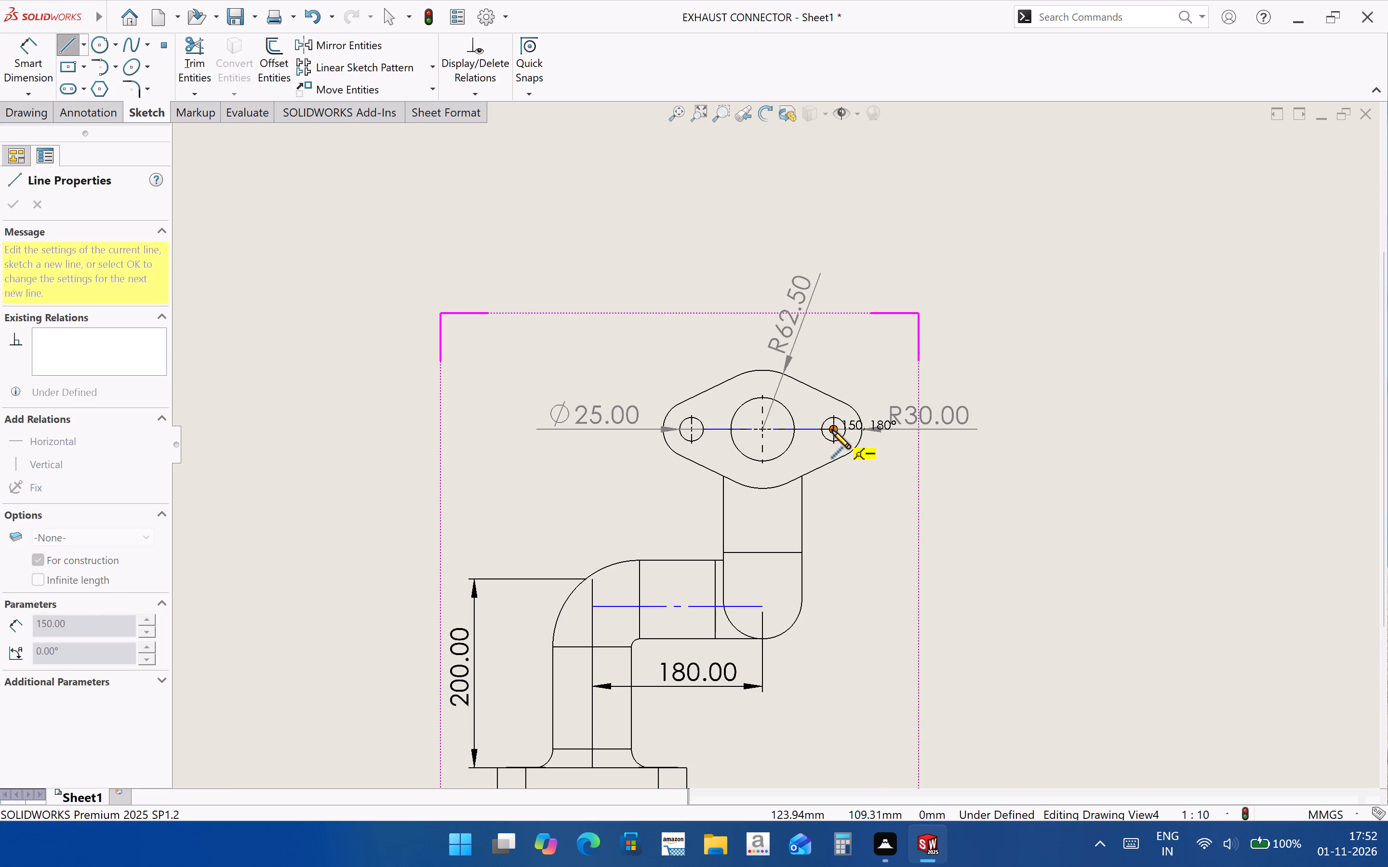
pyautogui.click(832, 430)
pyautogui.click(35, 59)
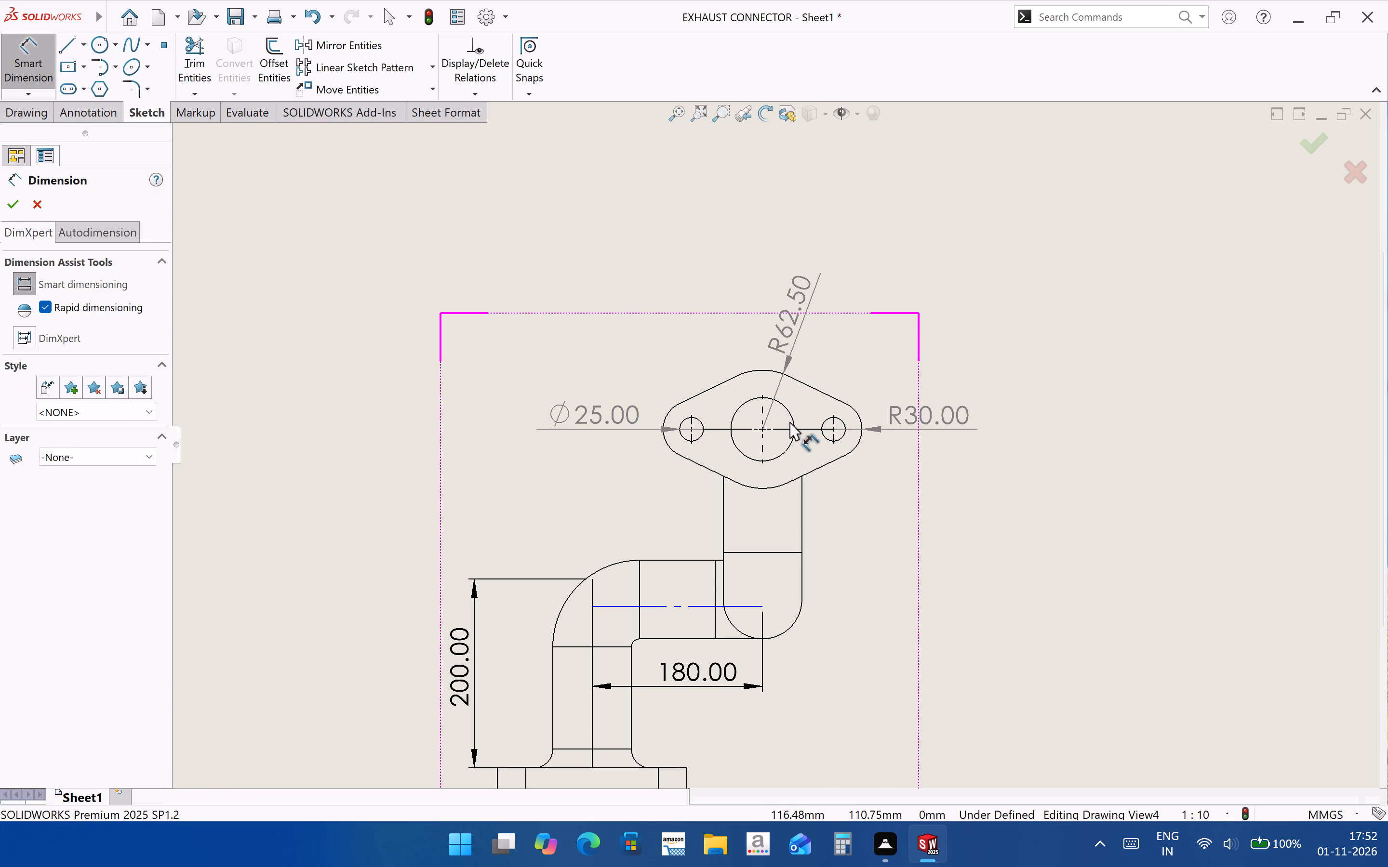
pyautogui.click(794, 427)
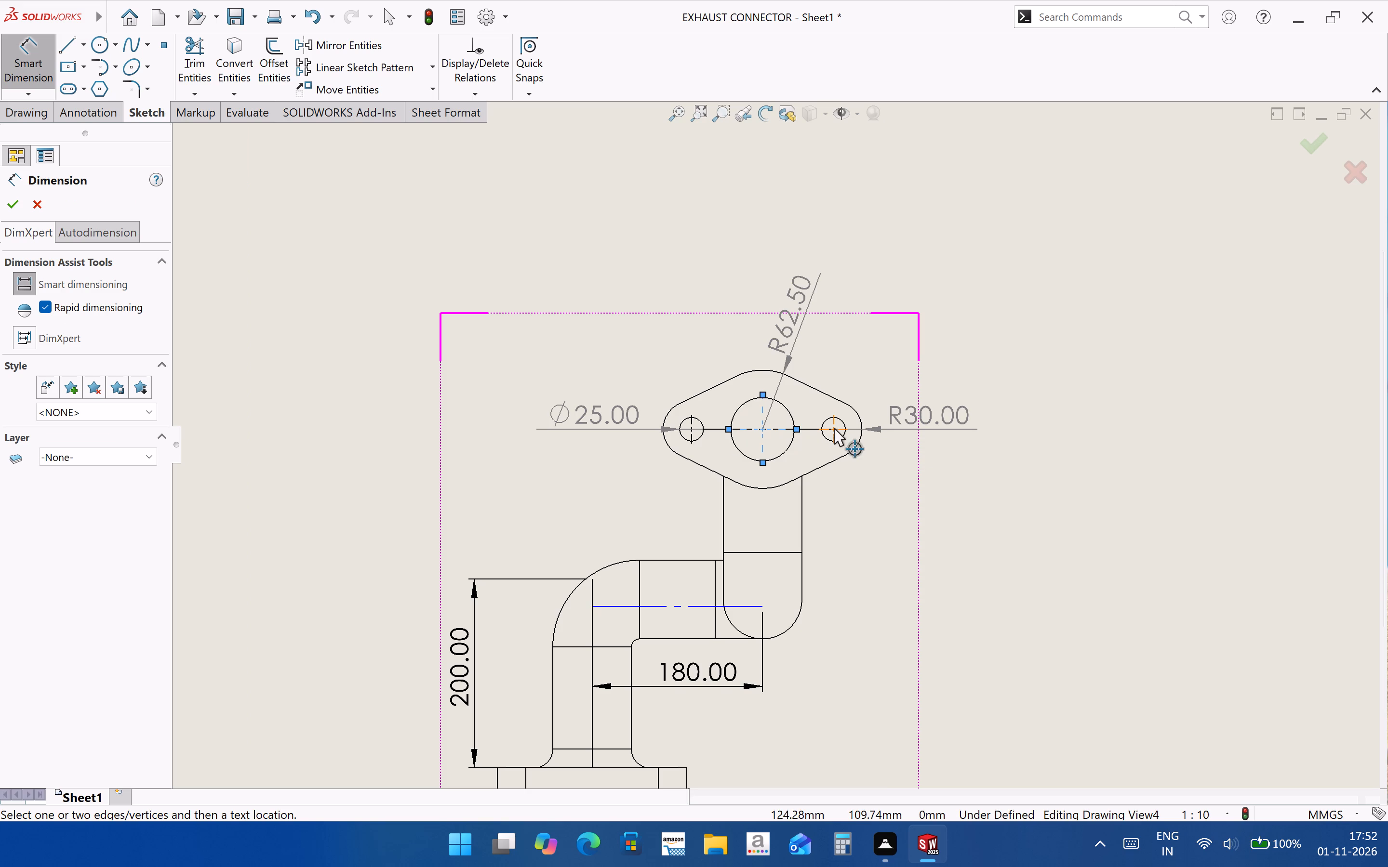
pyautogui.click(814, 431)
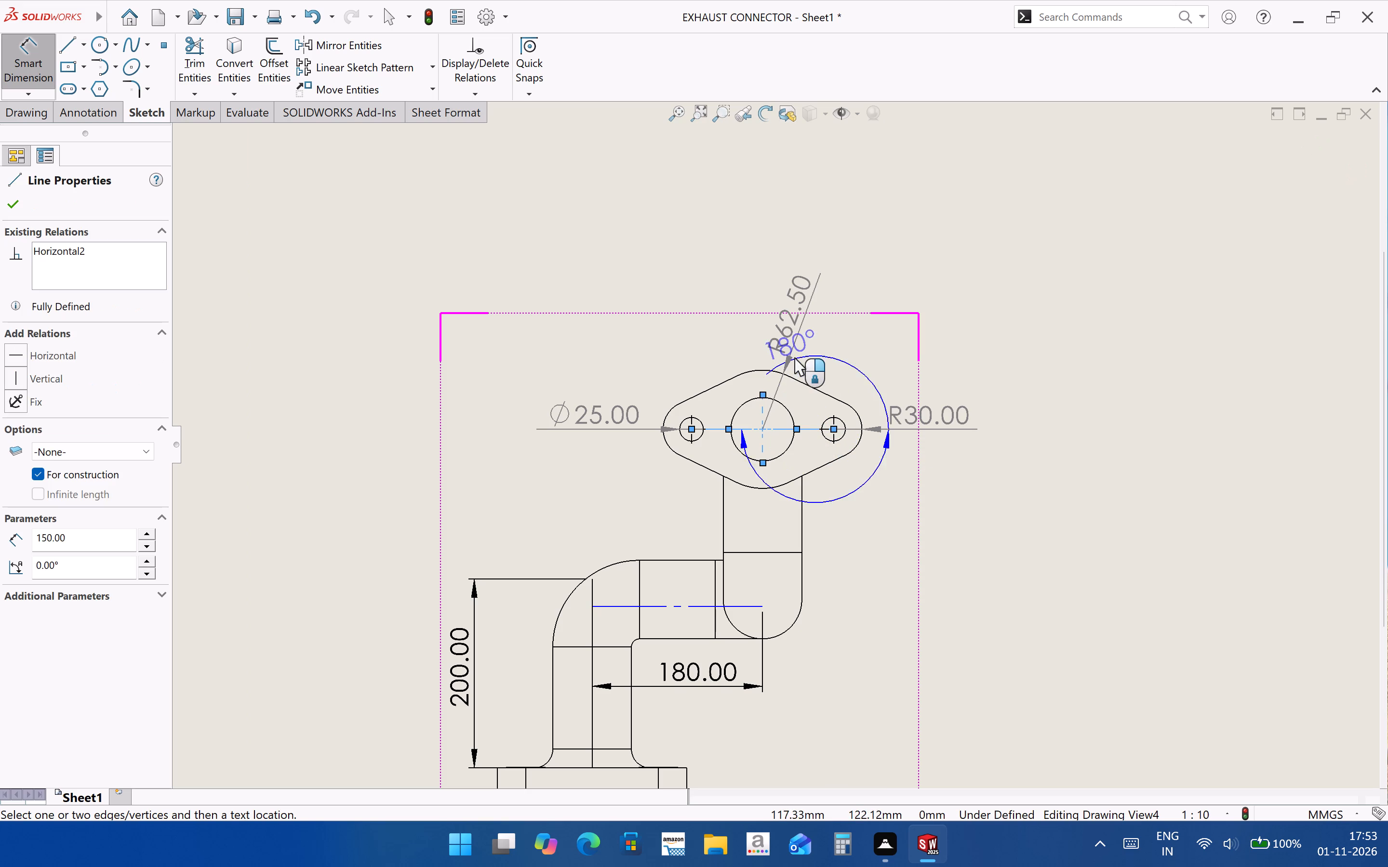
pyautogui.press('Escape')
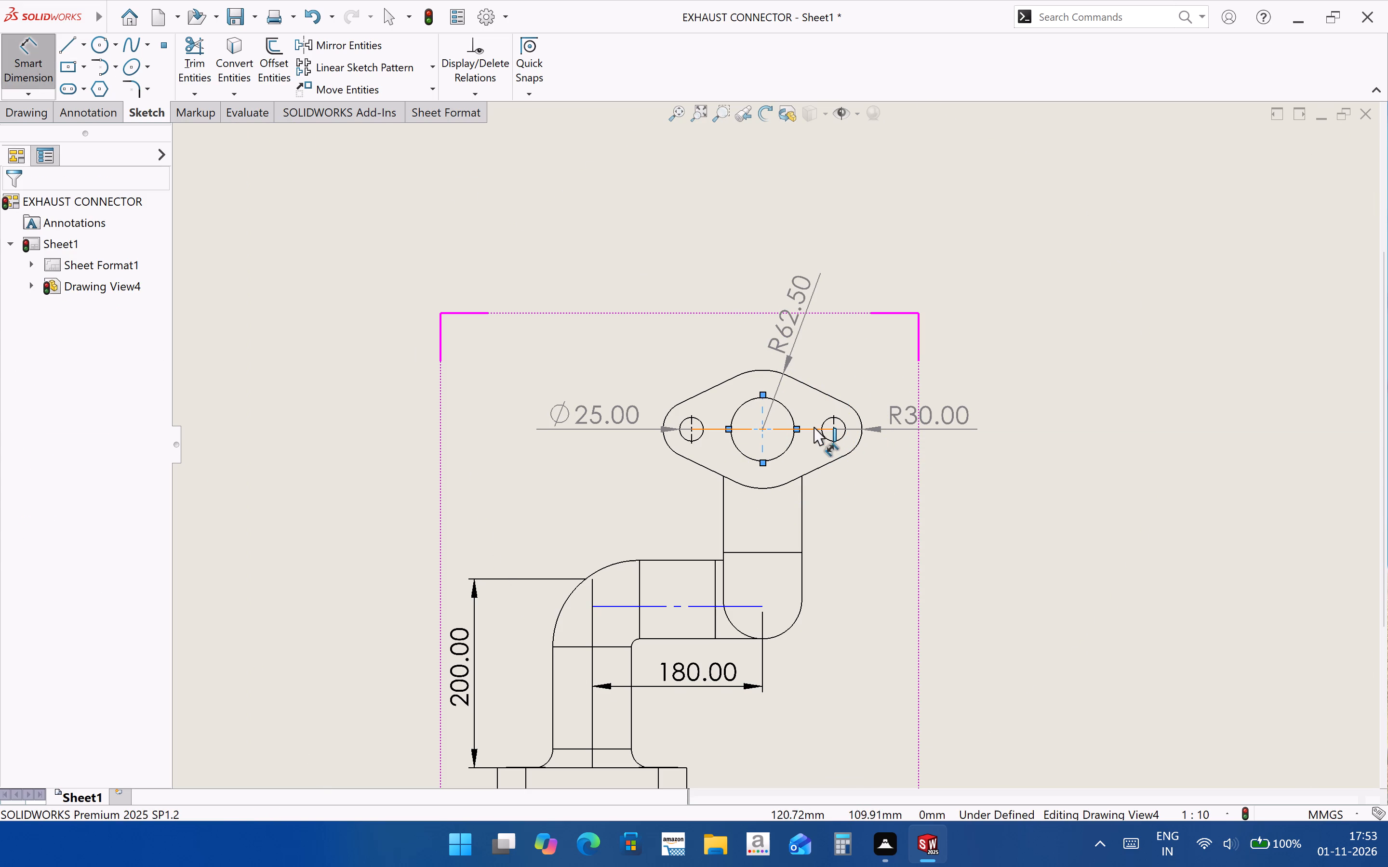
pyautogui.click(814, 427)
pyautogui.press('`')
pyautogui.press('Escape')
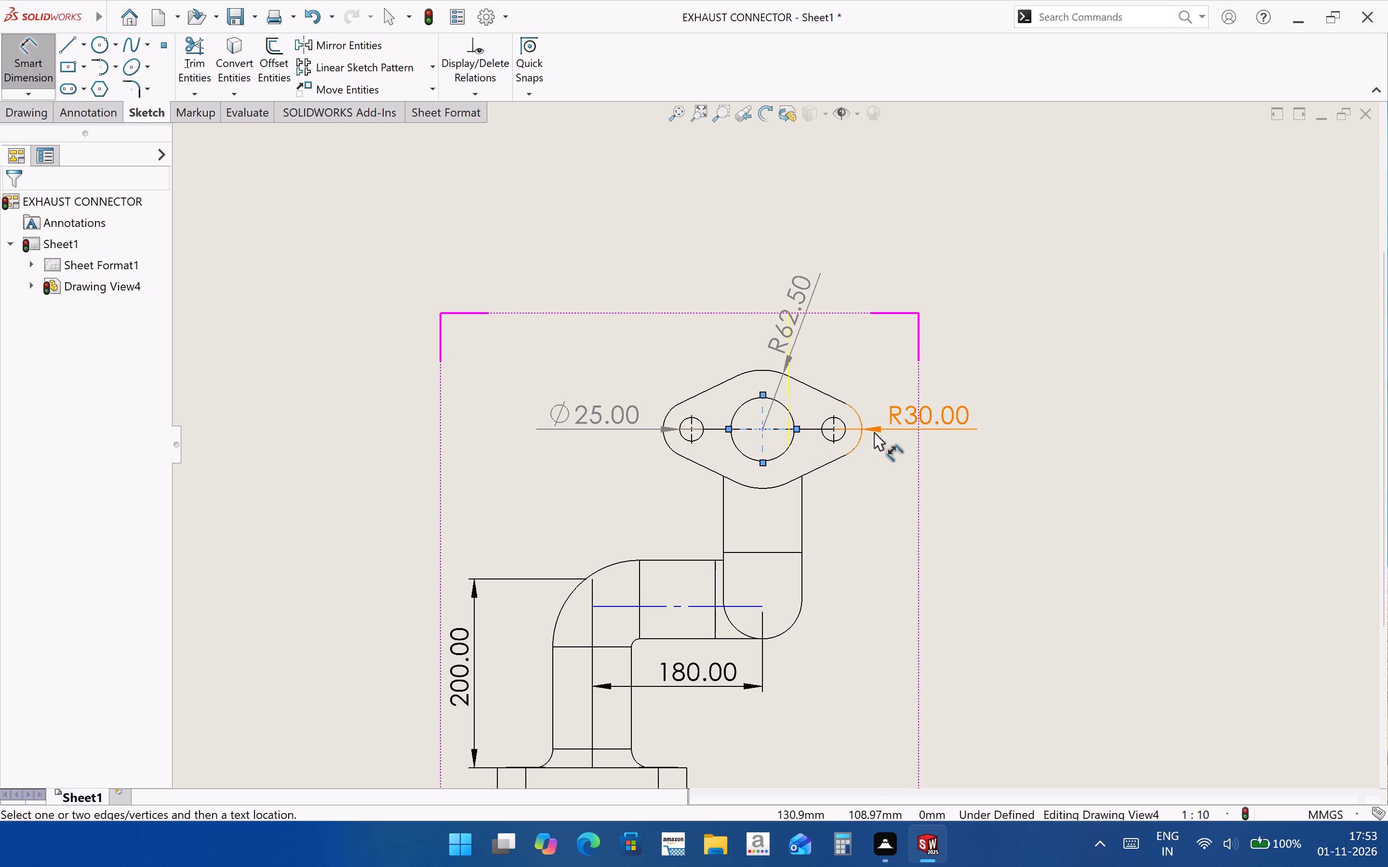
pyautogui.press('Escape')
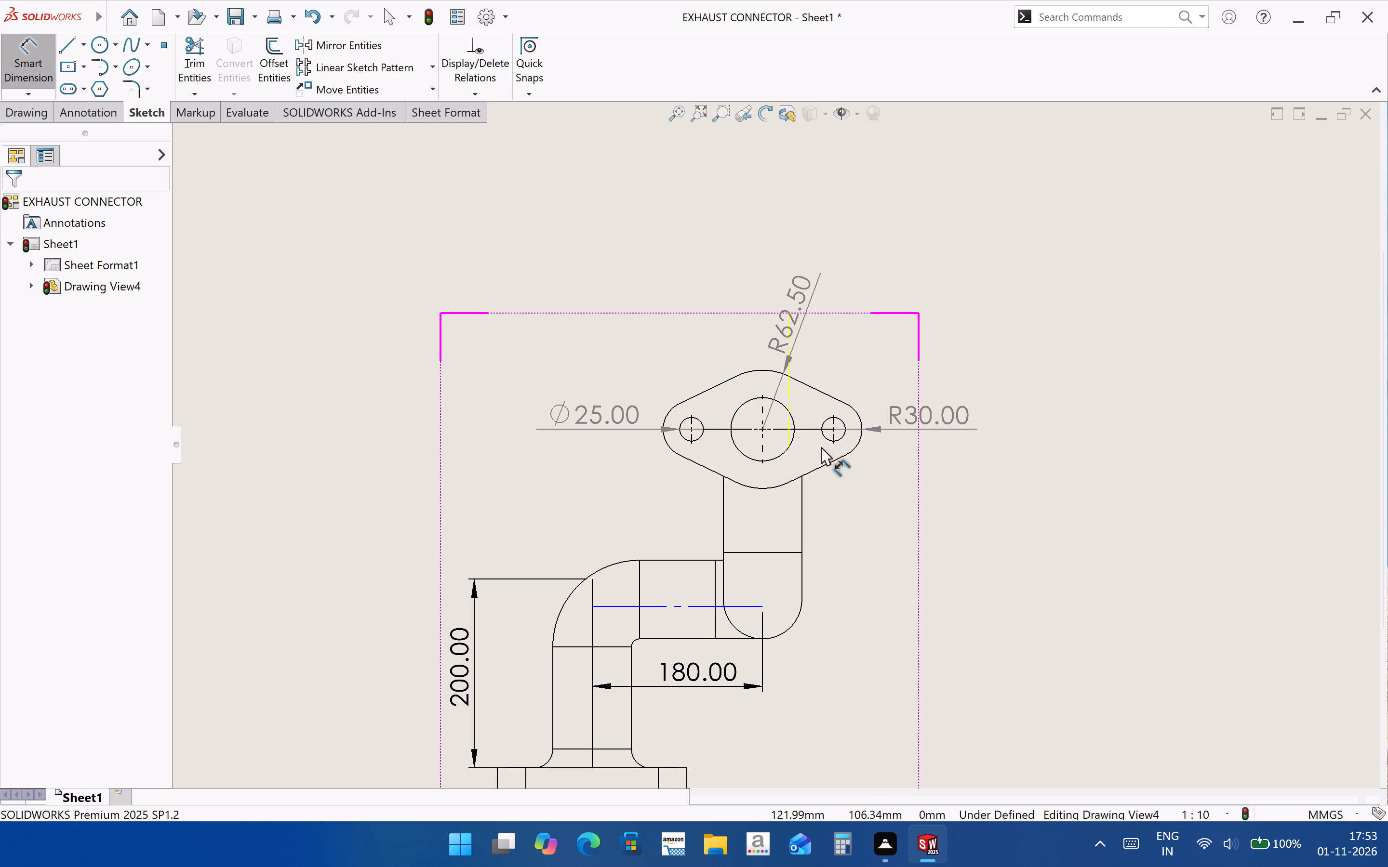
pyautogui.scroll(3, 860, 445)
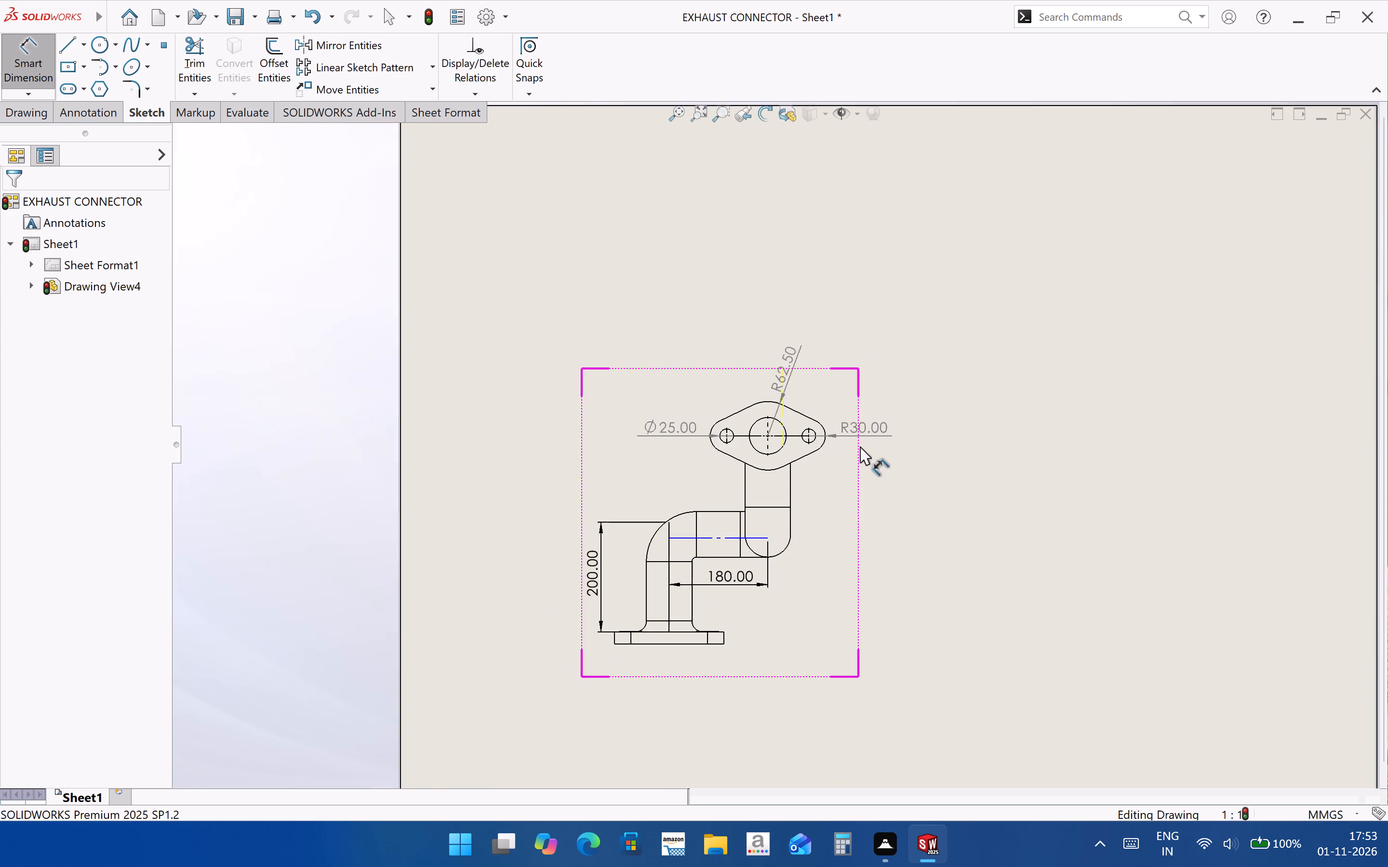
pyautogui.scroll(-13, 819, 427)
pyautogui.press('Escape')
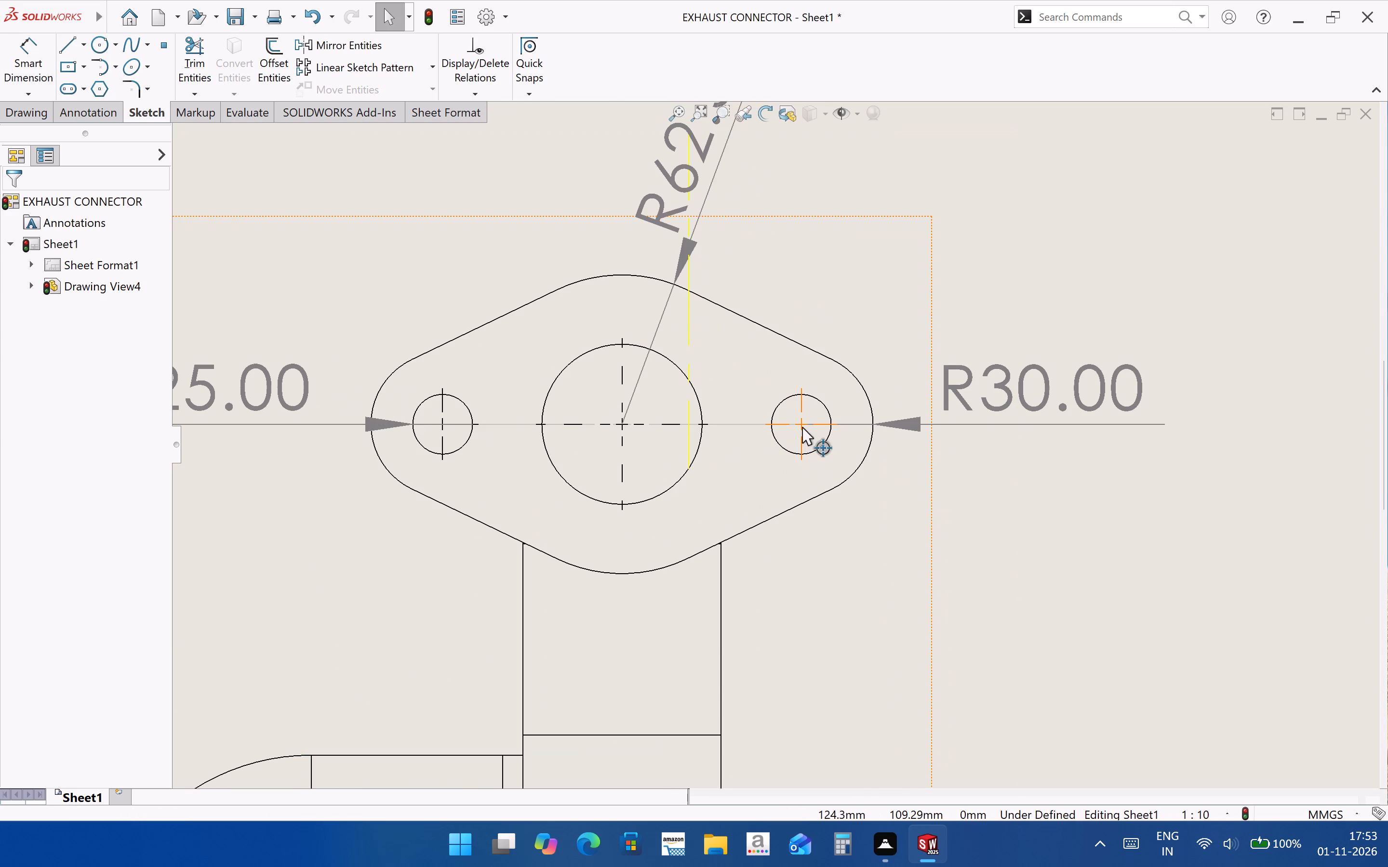
# Dimension the horizontal distance between the two bolt hole centres, placing it above the upper flange.
pyautogui.click(741, 426)
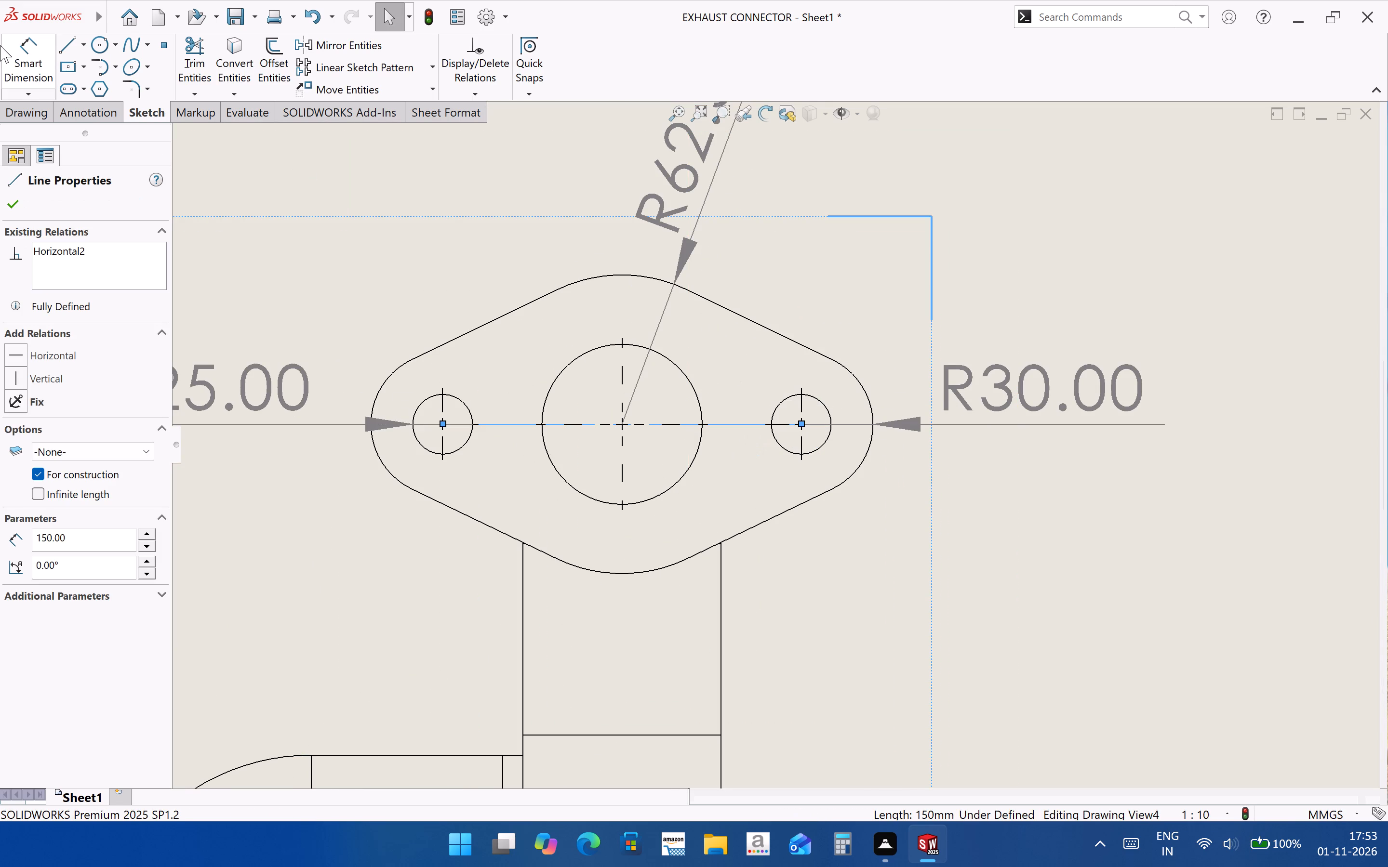
pyautogui.click(22, 53)
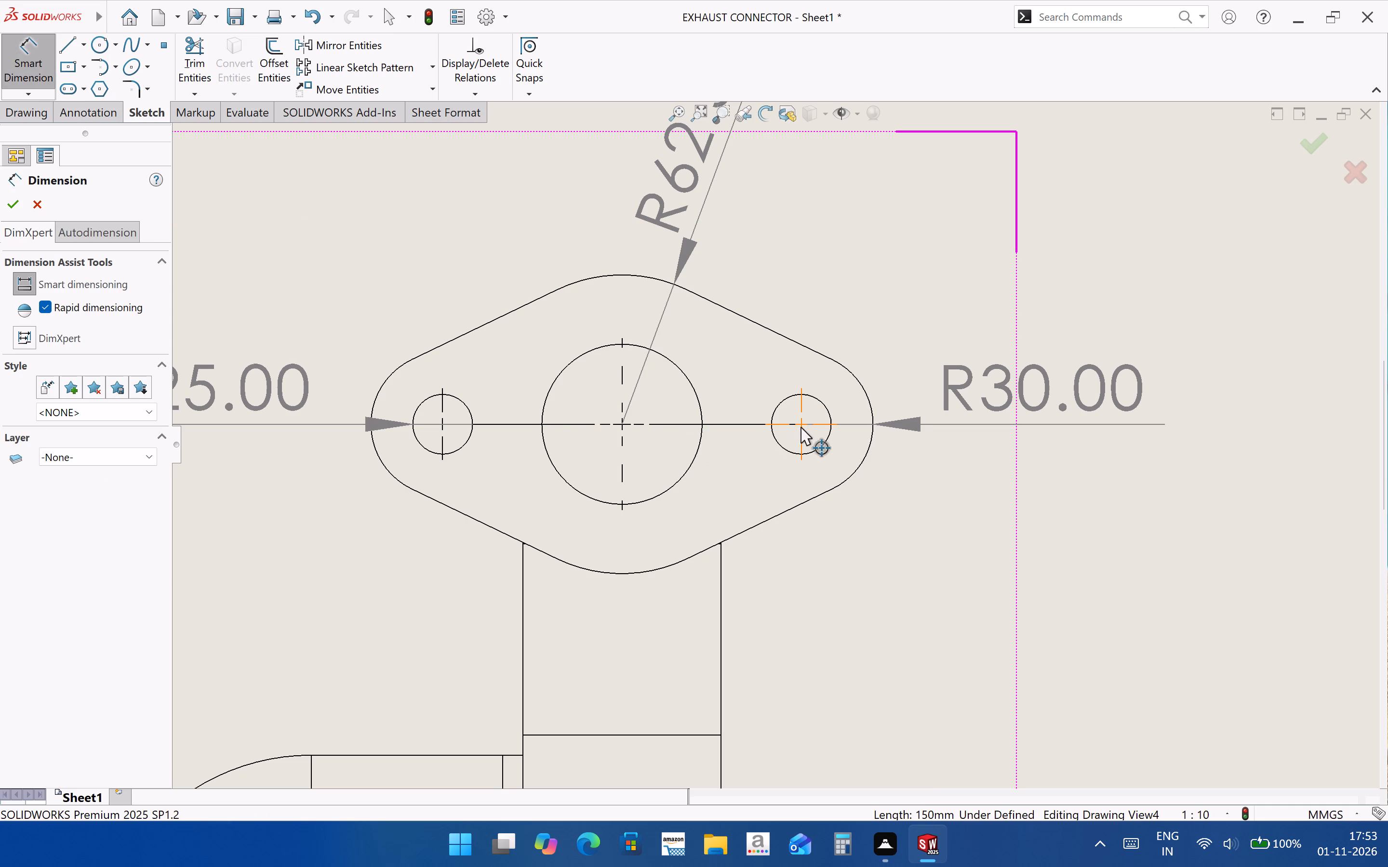
pyautogui.click(801, 424)
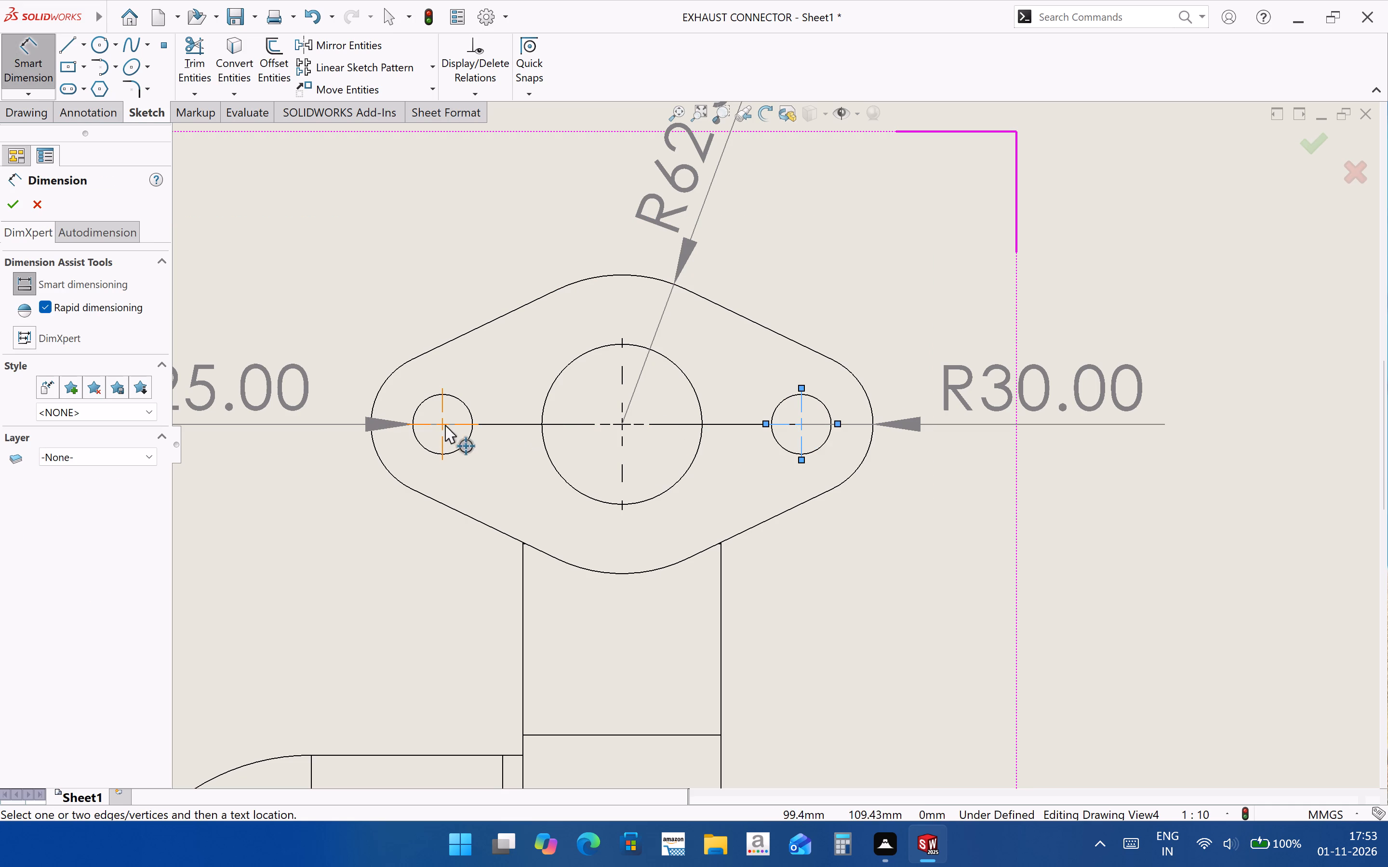
pyautogui.click(441, 424)
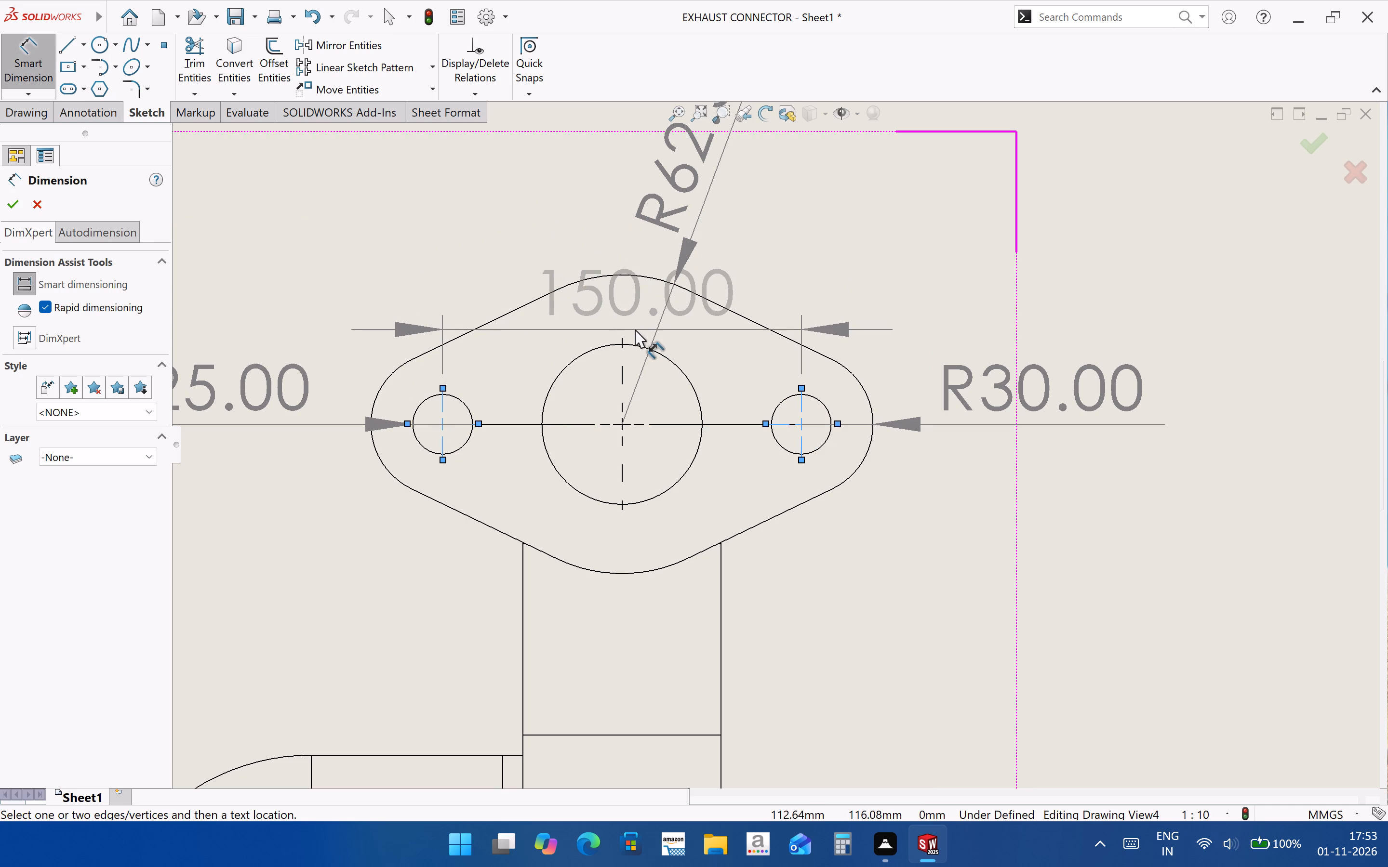
pyautogui.click(530, 208)
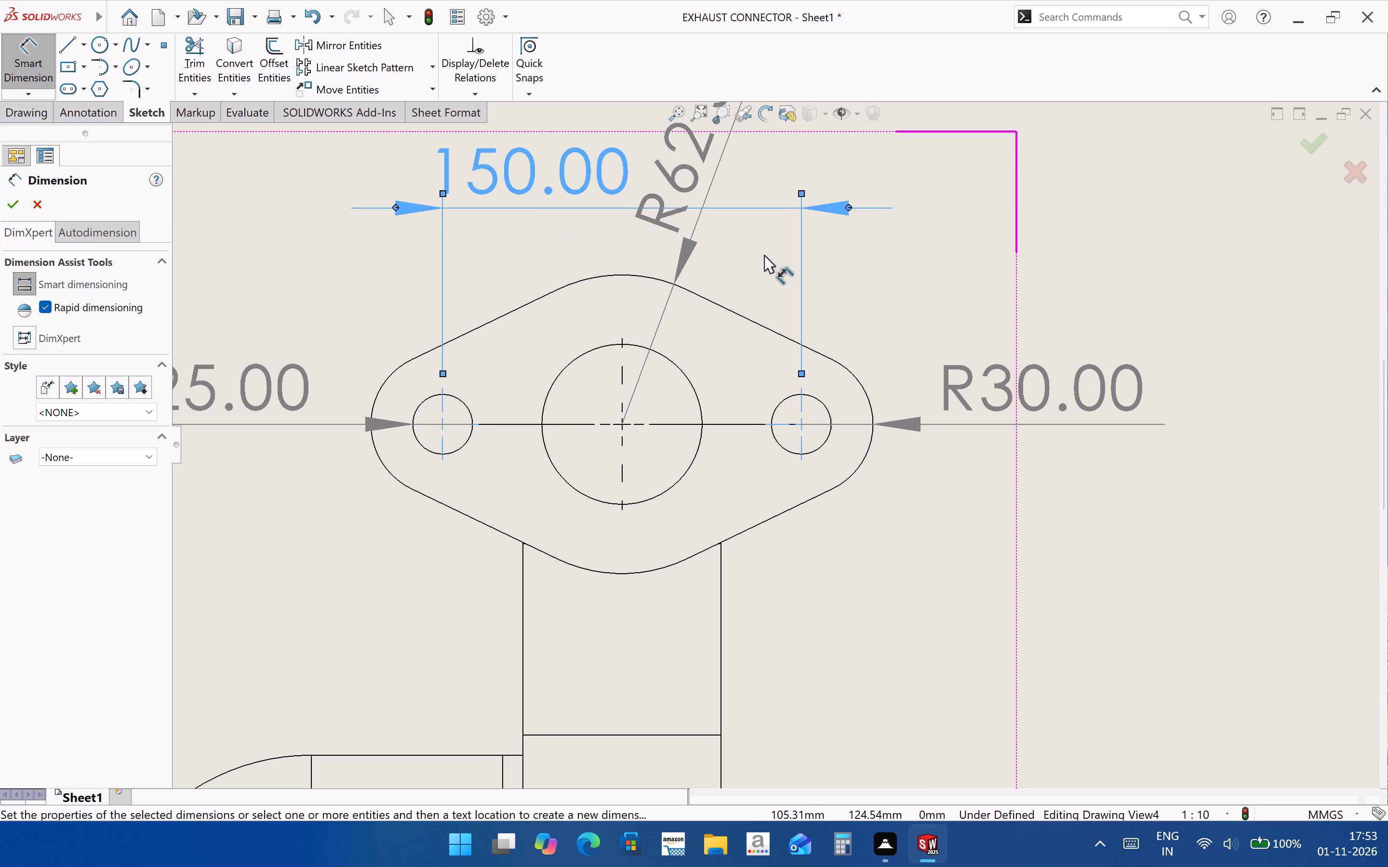
pyautogui.click(970, 312)
# Move the R62.50 dimension clear of the bolt hole spacing dimension, to the upper right of the flange.
pyautogui.scroll(3, 955, 648)
pyautogui.moveTo(724, 242); pyautogui.dragTo(862, 338)
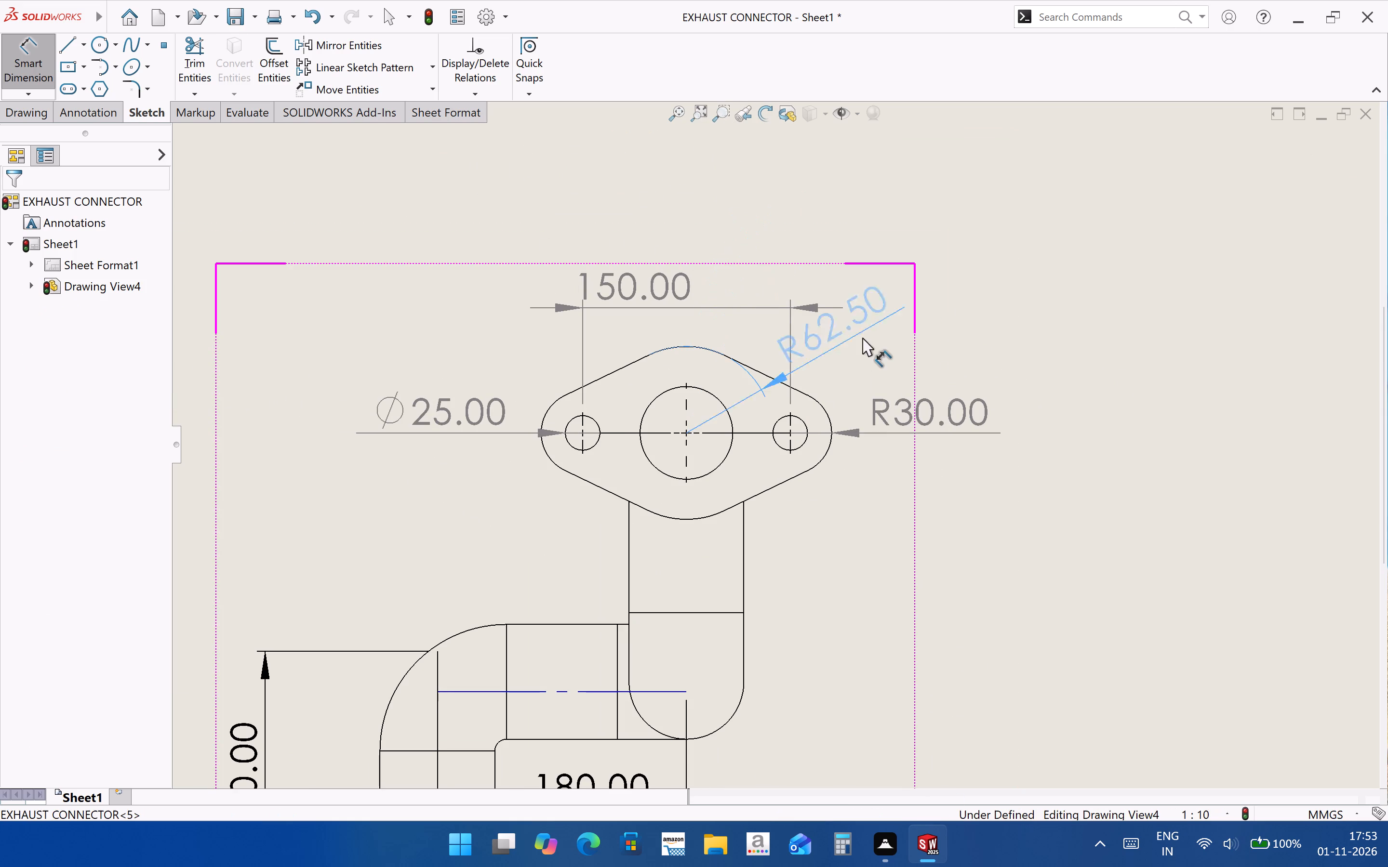
pyautogui.moveTo(862, 338); pyautogui.dragTo(863, 338)
pyautogui.click(883, 499)
# Shift the 150 mm dimension's text closer to the middle of its dimension line above the upper flange.
pyautogui.scroll(4, 774, 513)
pyautogui.click(1019, 654)
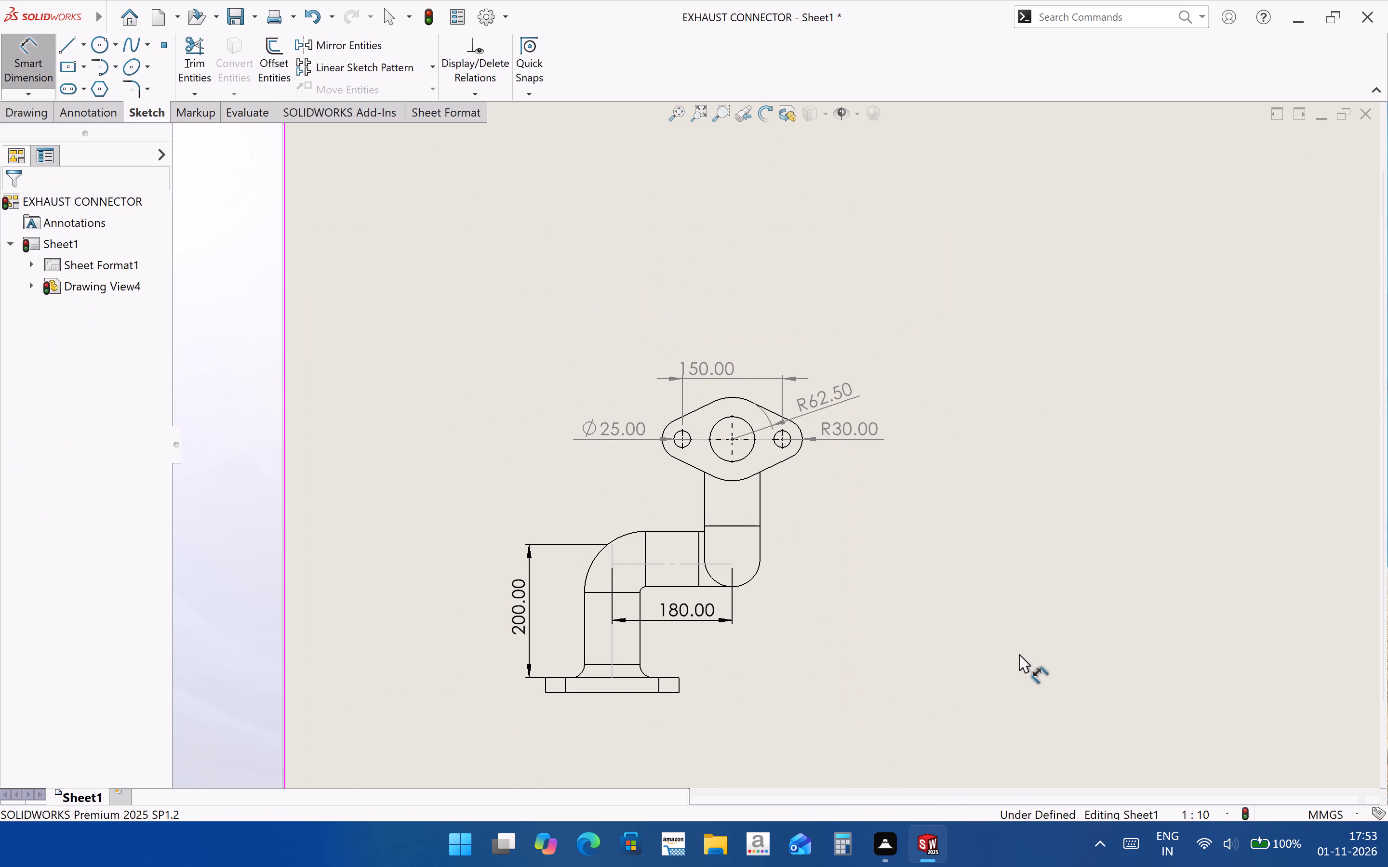
pyautogui.click(726, 632)
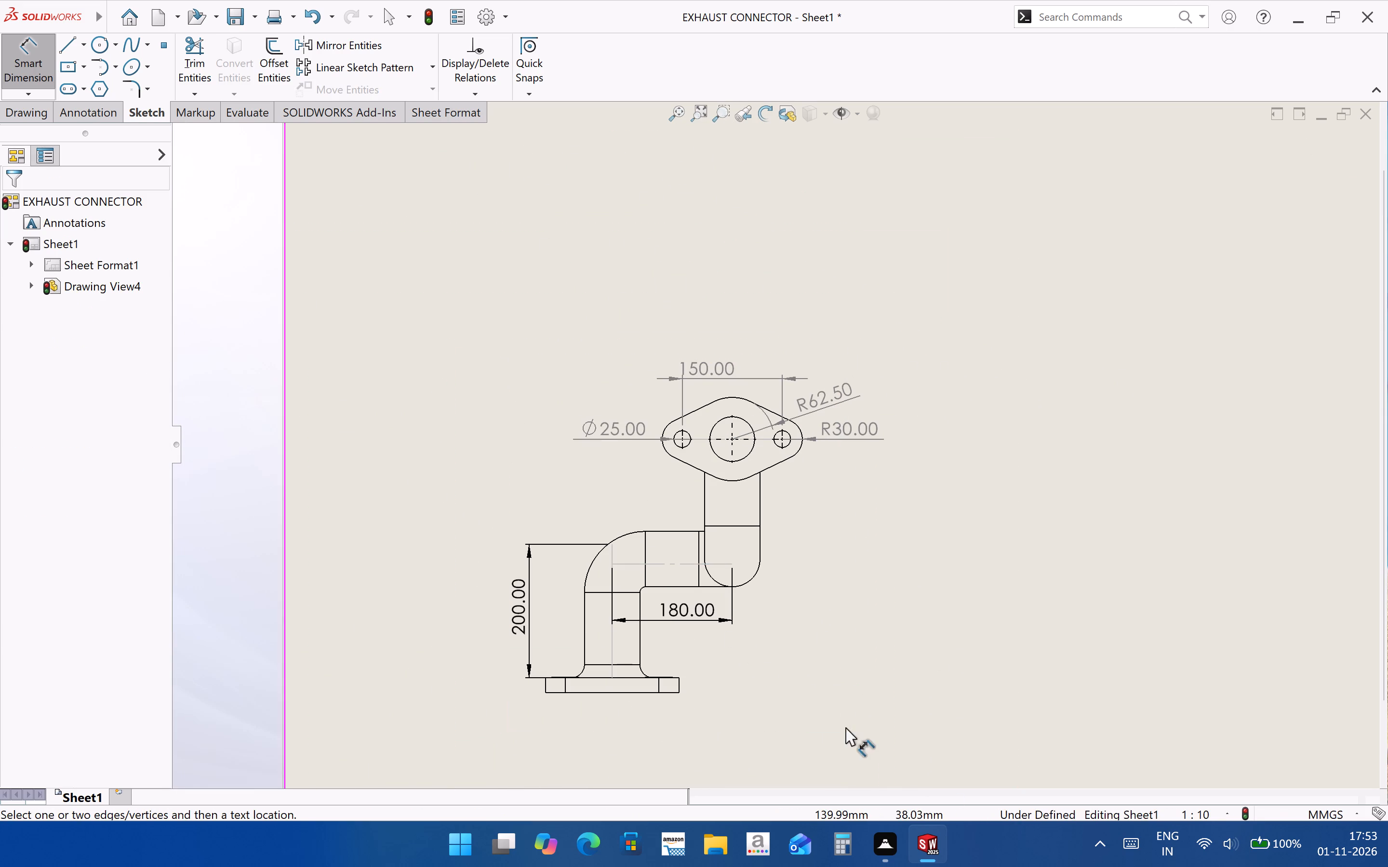
pyautogui.scroll(2, 825, 634)
pyautogui.press('Escape')
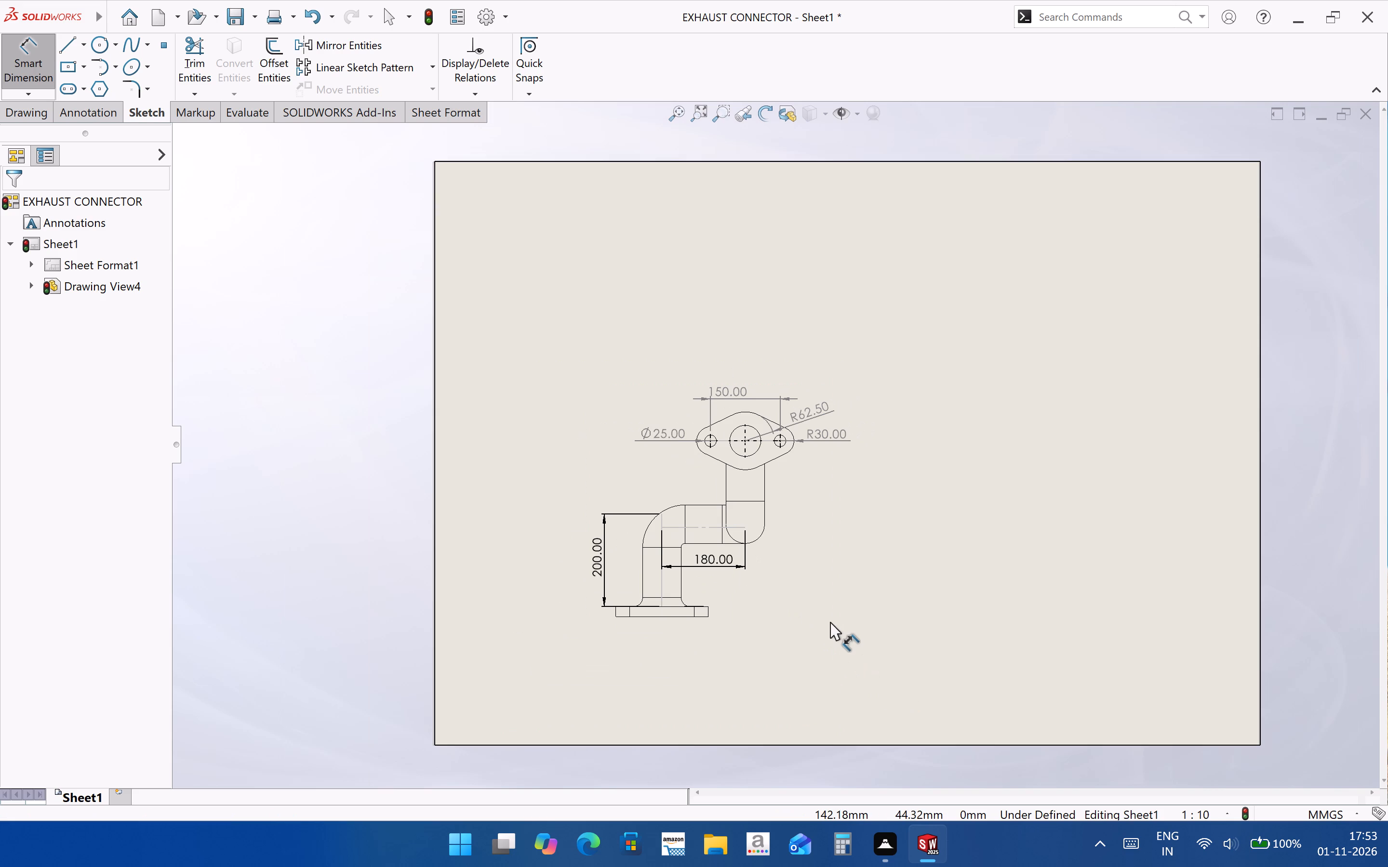
pyautogui.scroll(-1, 827, 522)
pyautogui.moveTo(718, 371); pyautogui.dragTo(731, 373)
pyautogui.click(892, 594)
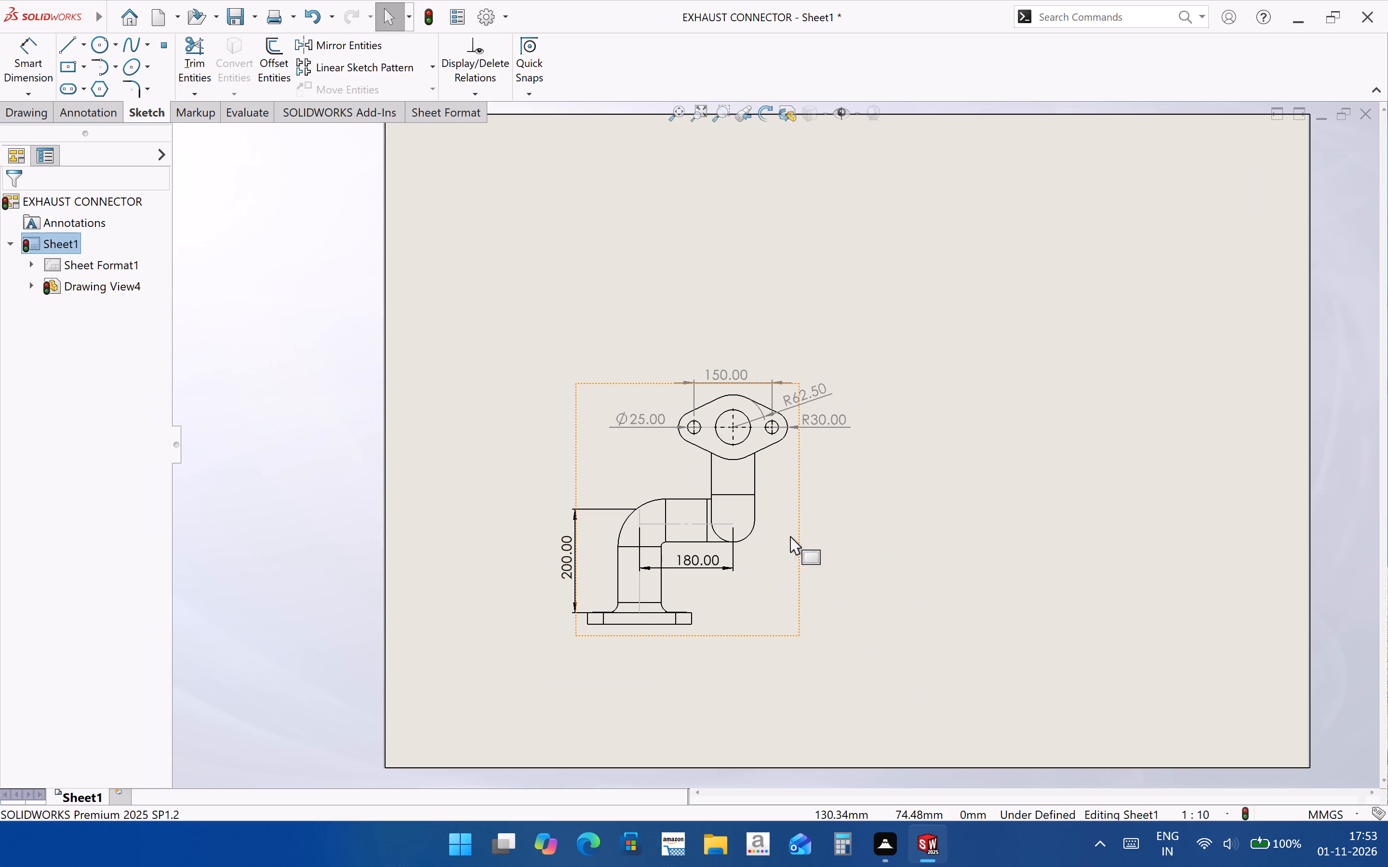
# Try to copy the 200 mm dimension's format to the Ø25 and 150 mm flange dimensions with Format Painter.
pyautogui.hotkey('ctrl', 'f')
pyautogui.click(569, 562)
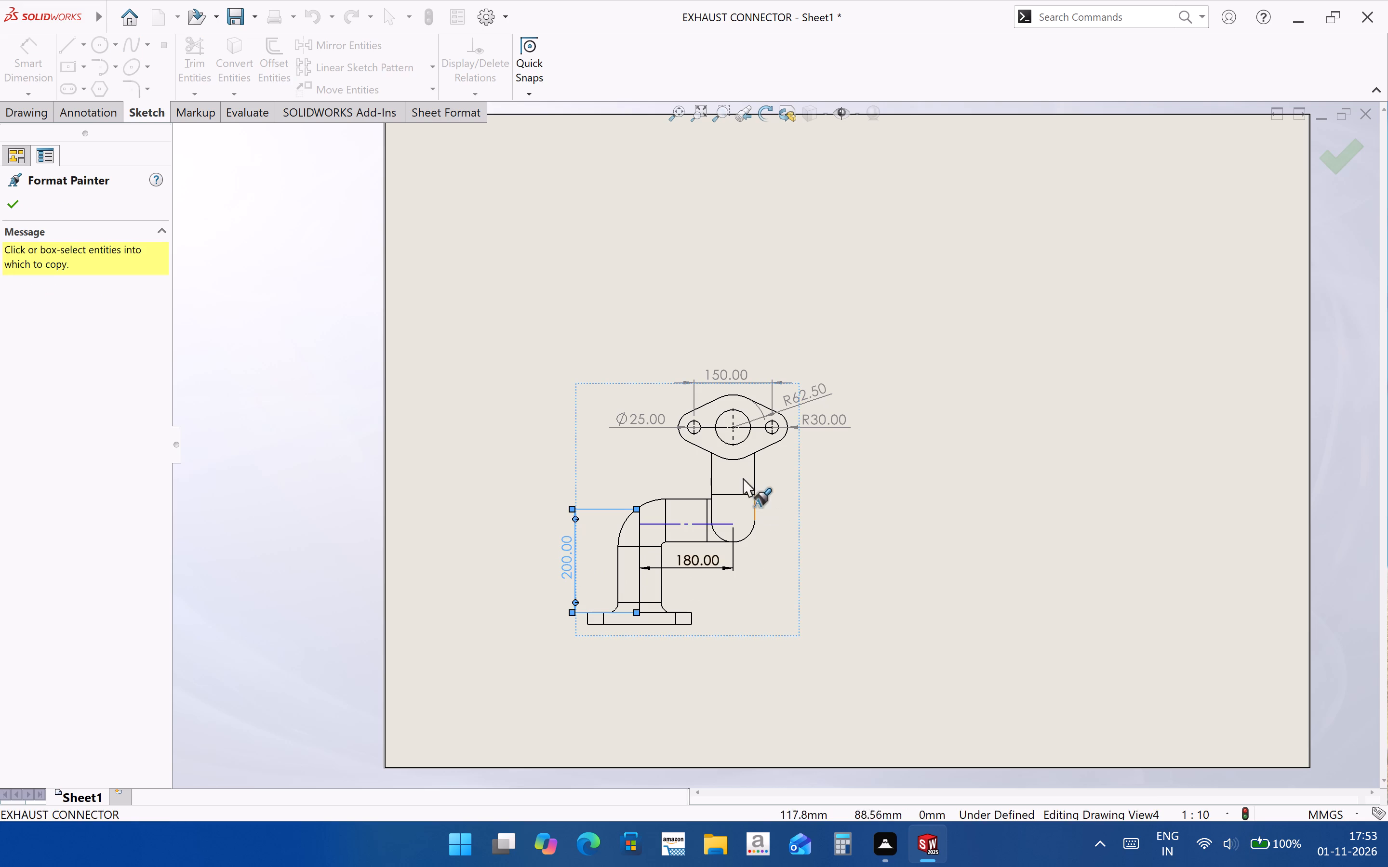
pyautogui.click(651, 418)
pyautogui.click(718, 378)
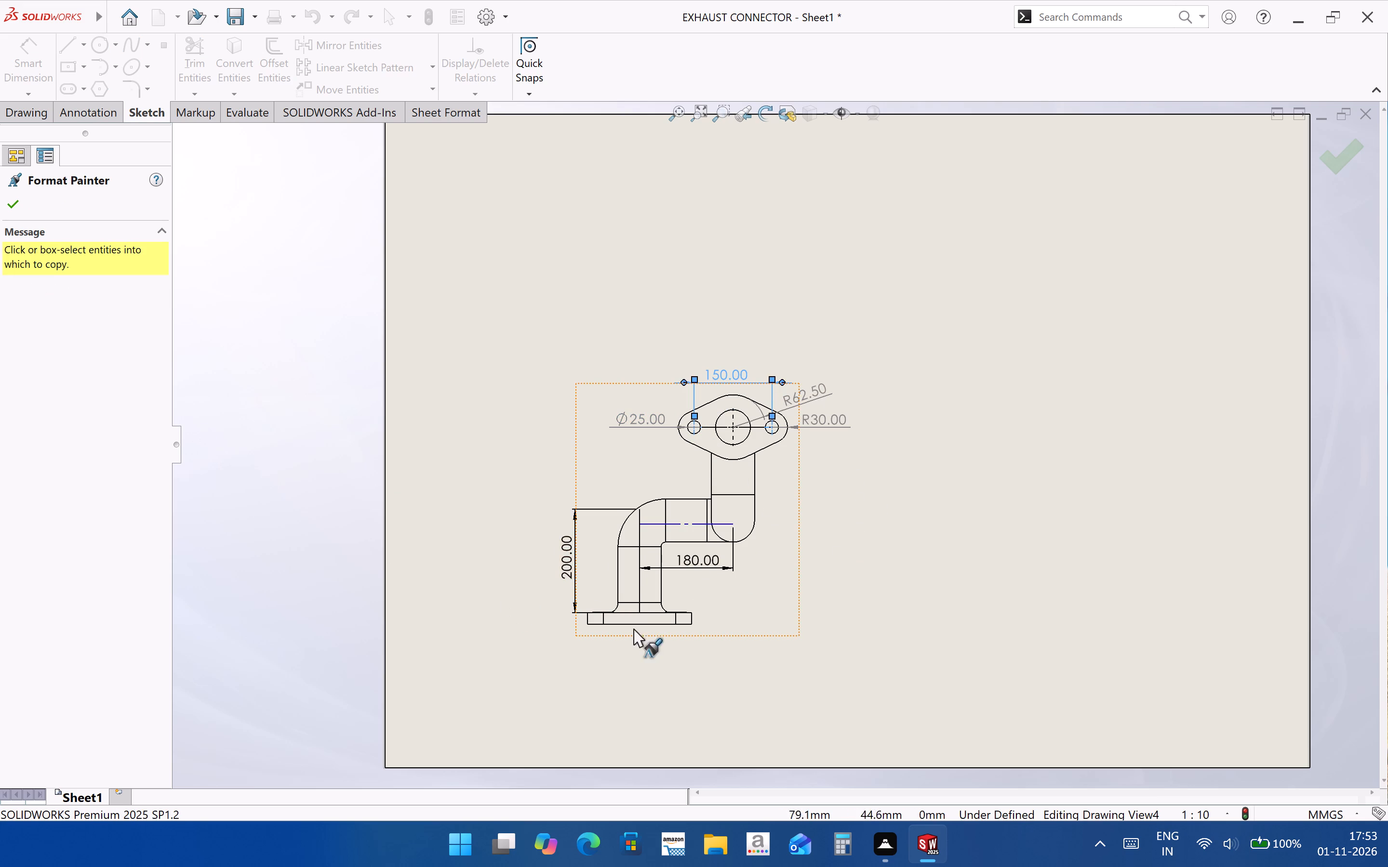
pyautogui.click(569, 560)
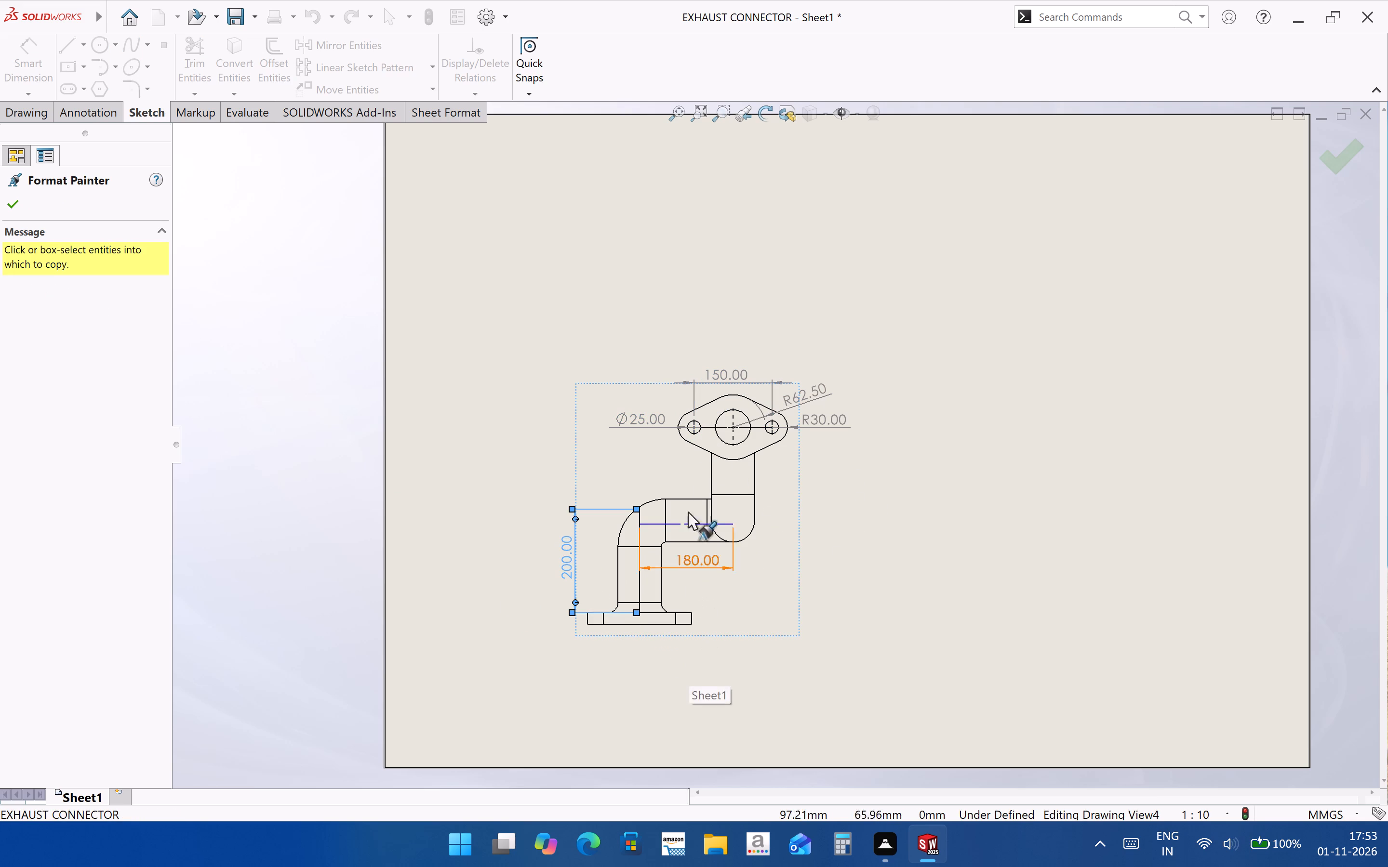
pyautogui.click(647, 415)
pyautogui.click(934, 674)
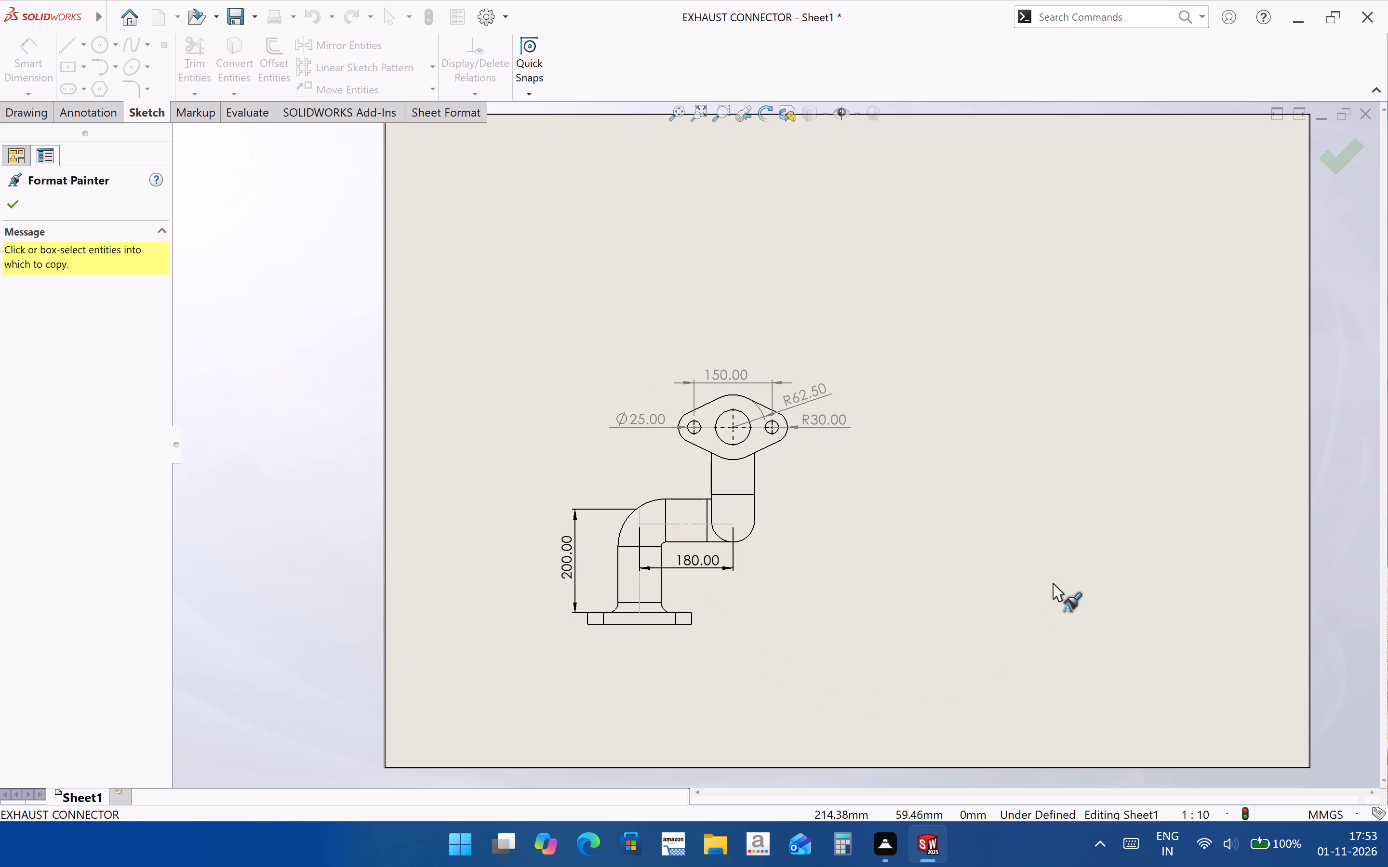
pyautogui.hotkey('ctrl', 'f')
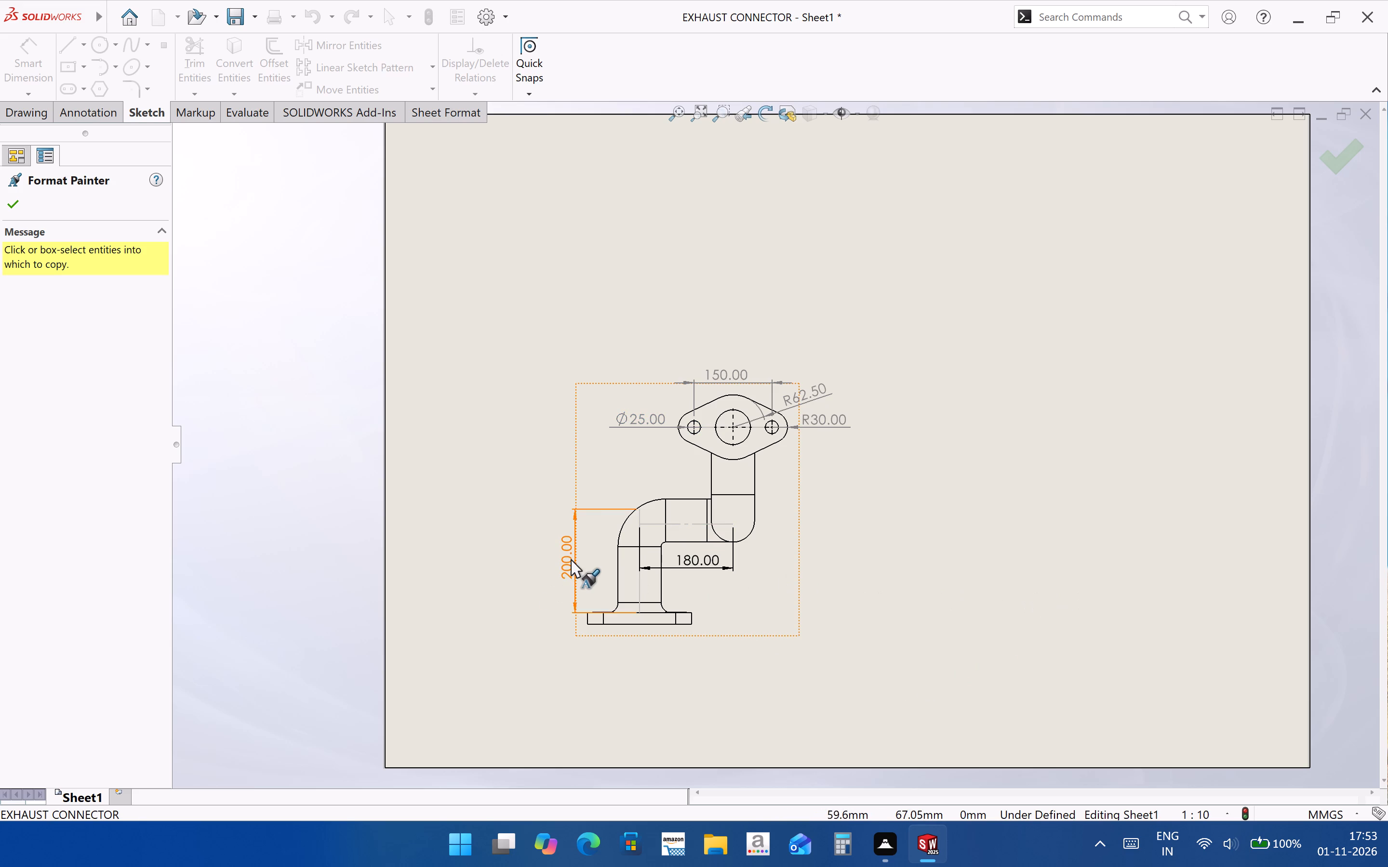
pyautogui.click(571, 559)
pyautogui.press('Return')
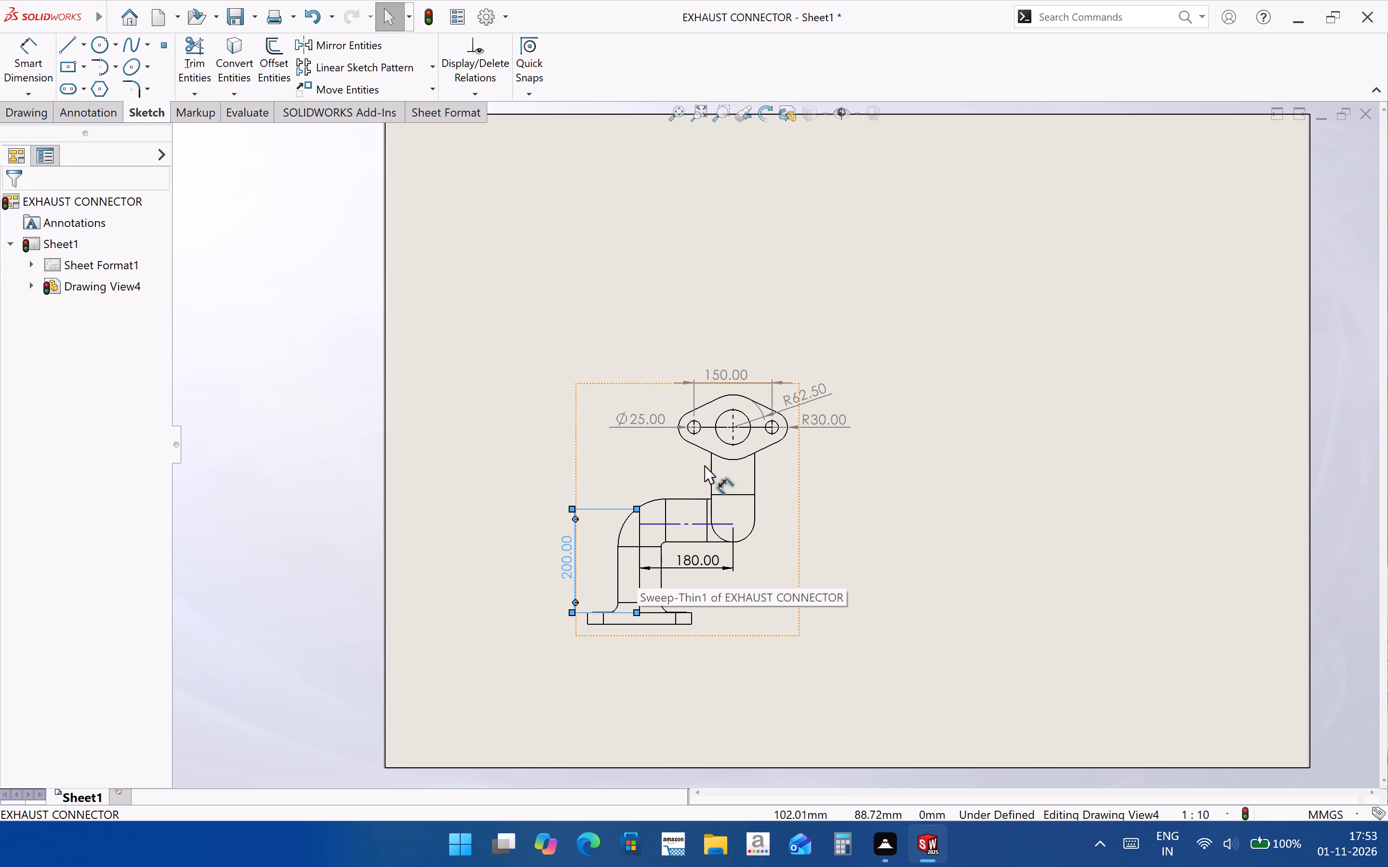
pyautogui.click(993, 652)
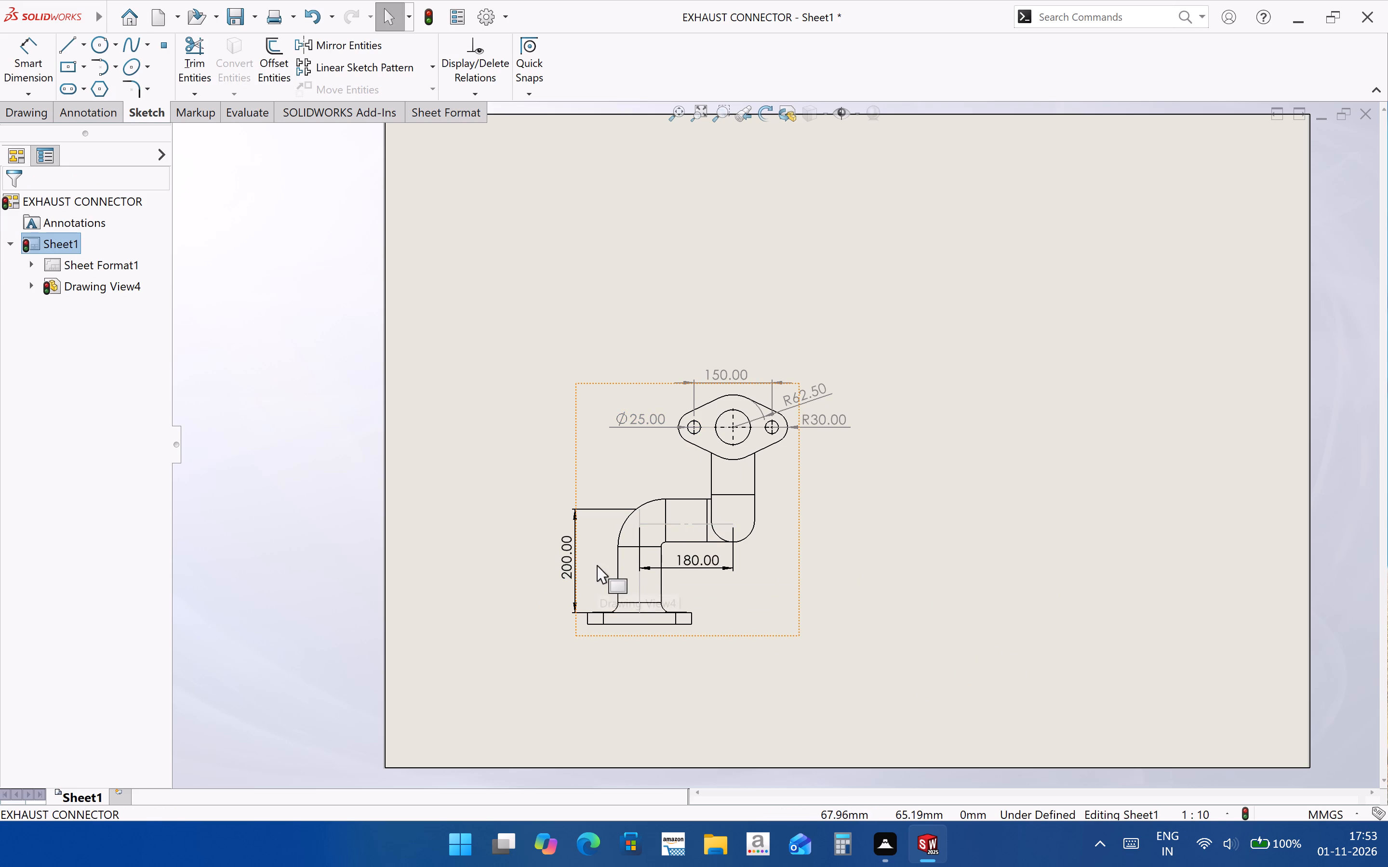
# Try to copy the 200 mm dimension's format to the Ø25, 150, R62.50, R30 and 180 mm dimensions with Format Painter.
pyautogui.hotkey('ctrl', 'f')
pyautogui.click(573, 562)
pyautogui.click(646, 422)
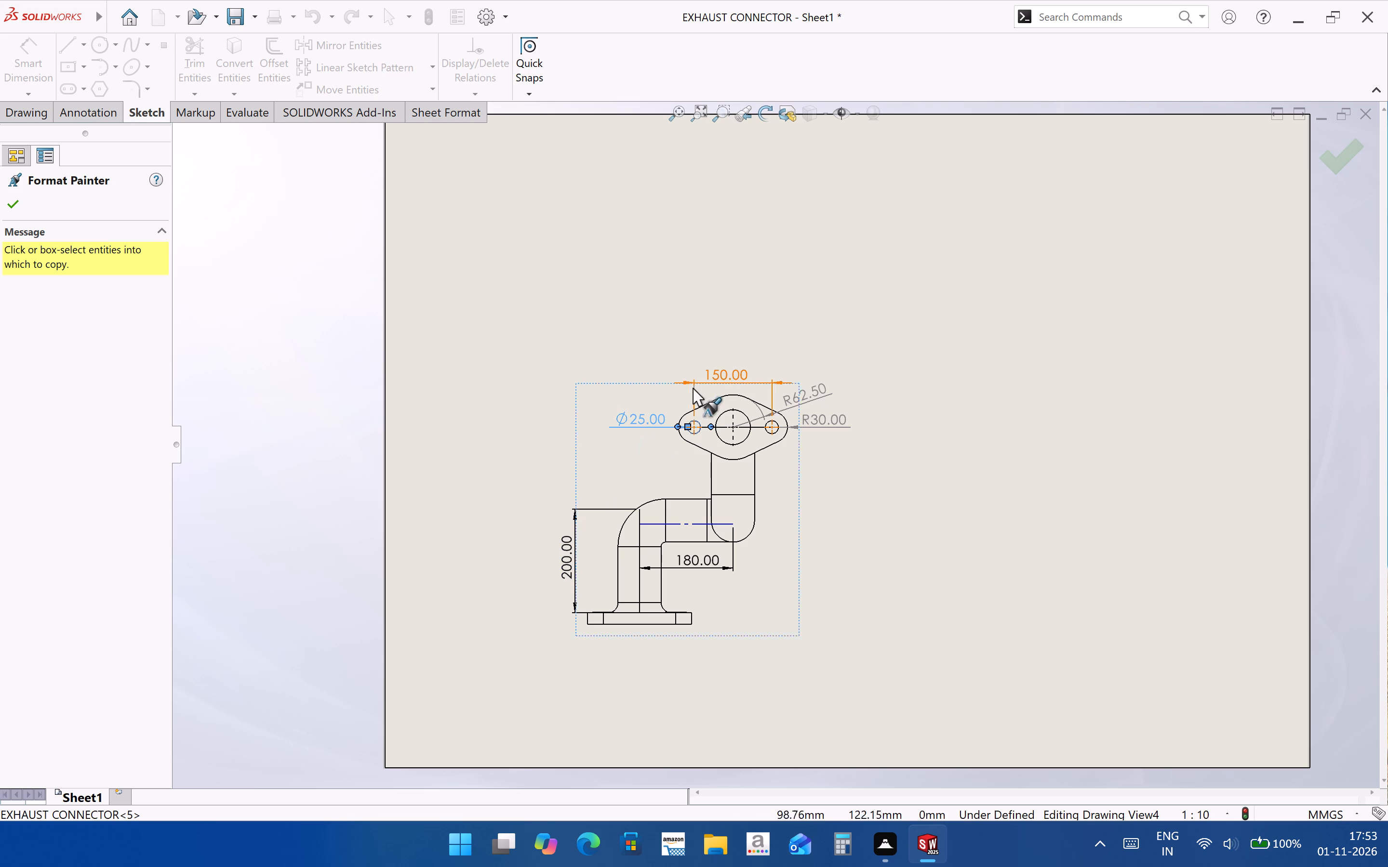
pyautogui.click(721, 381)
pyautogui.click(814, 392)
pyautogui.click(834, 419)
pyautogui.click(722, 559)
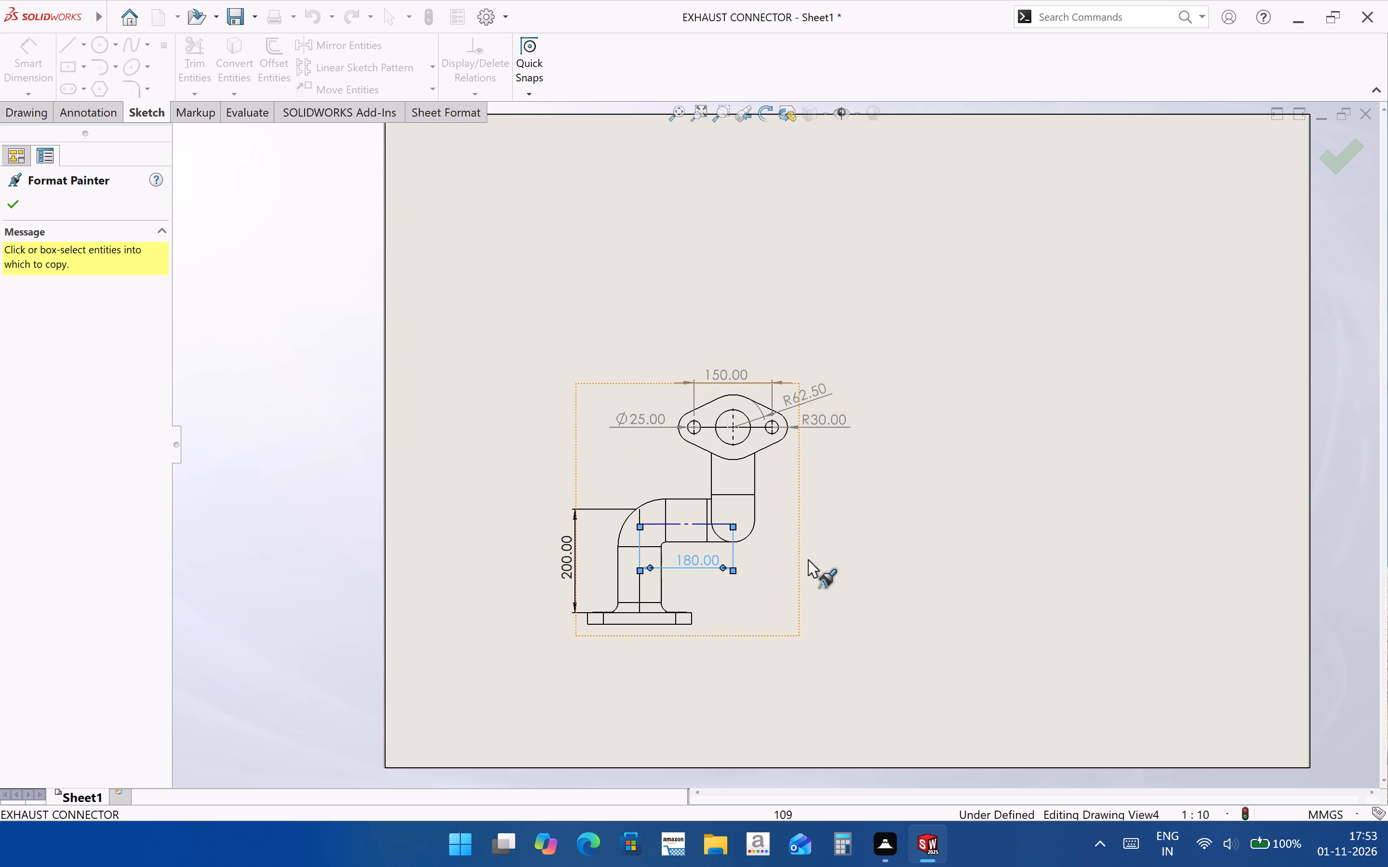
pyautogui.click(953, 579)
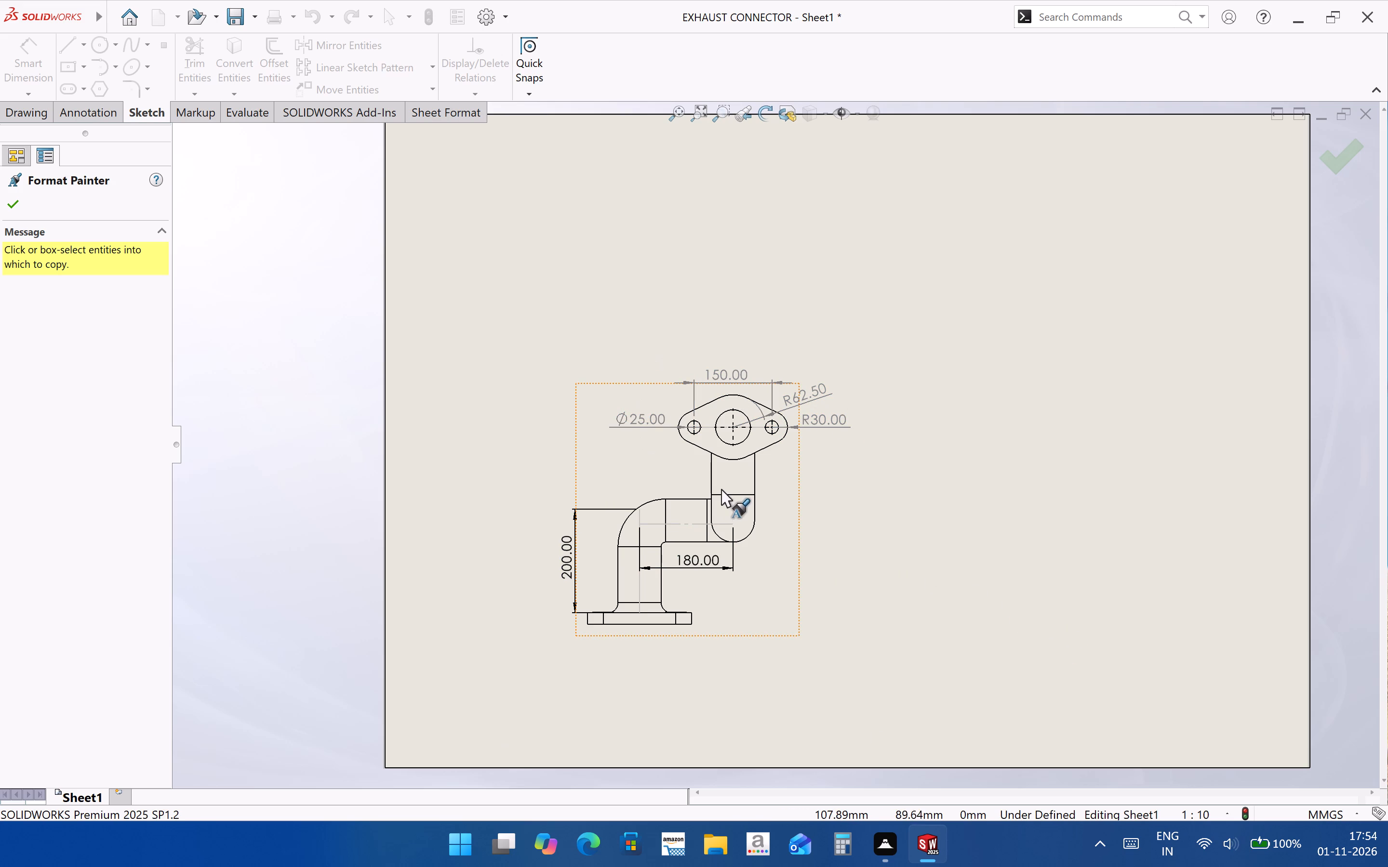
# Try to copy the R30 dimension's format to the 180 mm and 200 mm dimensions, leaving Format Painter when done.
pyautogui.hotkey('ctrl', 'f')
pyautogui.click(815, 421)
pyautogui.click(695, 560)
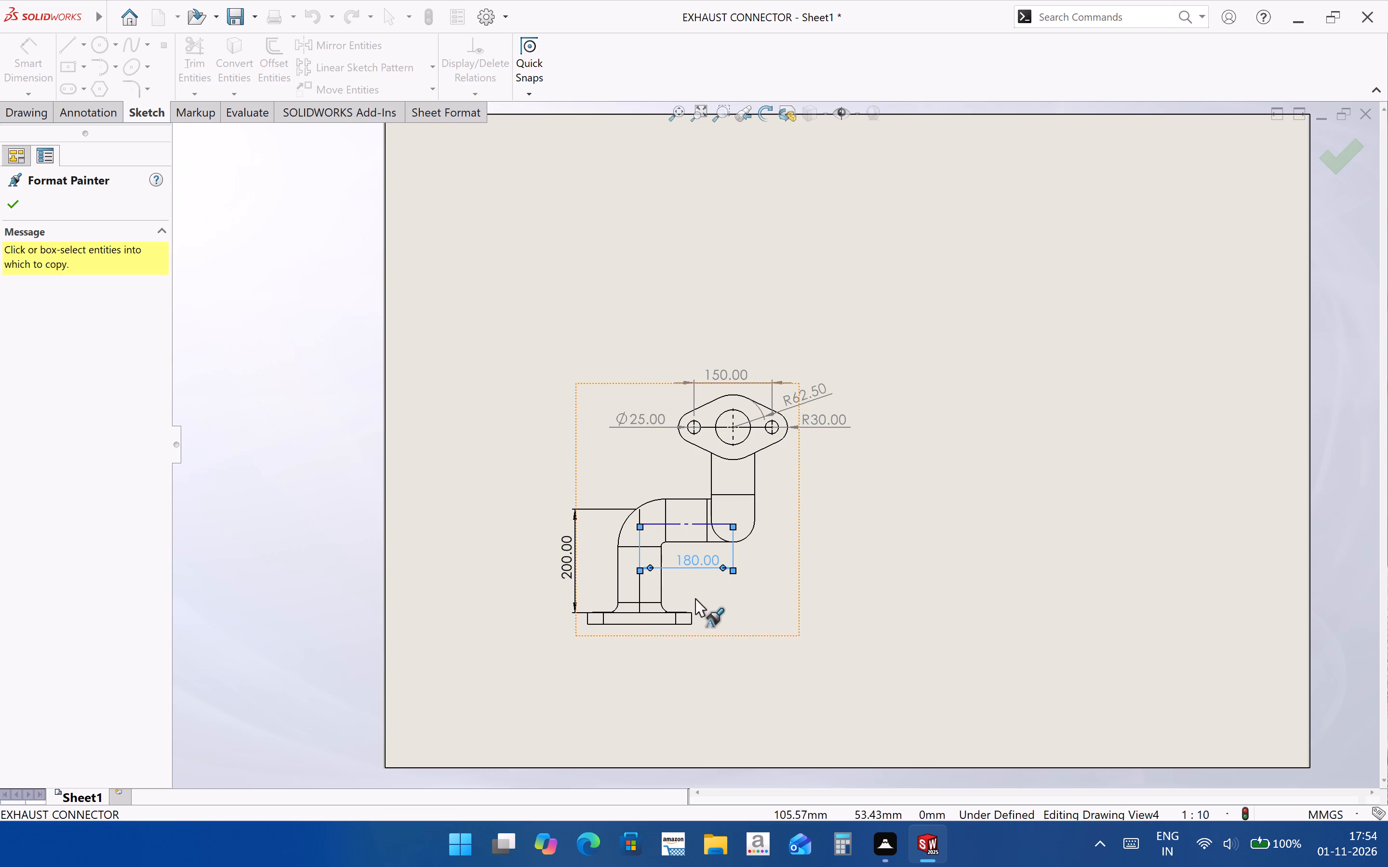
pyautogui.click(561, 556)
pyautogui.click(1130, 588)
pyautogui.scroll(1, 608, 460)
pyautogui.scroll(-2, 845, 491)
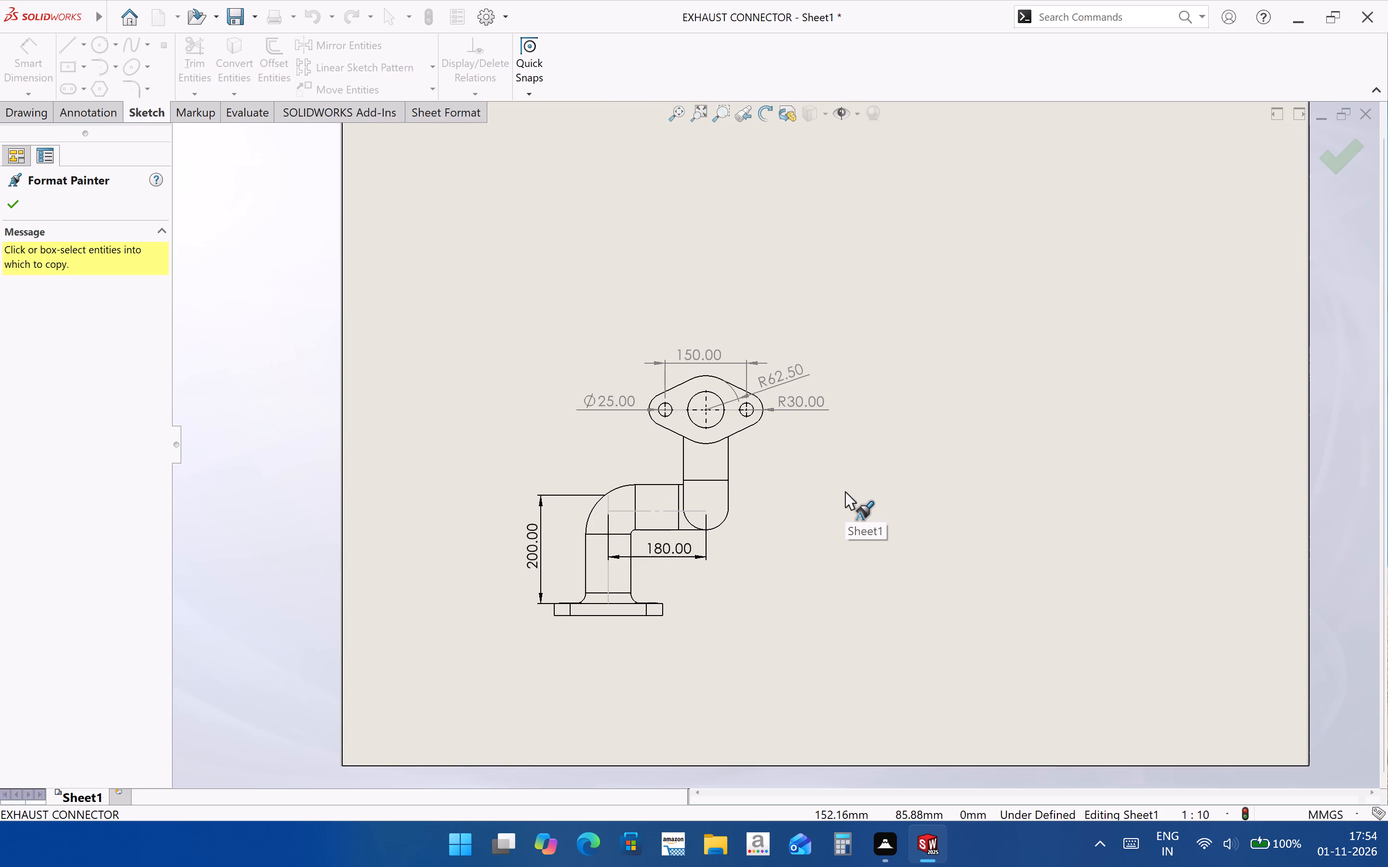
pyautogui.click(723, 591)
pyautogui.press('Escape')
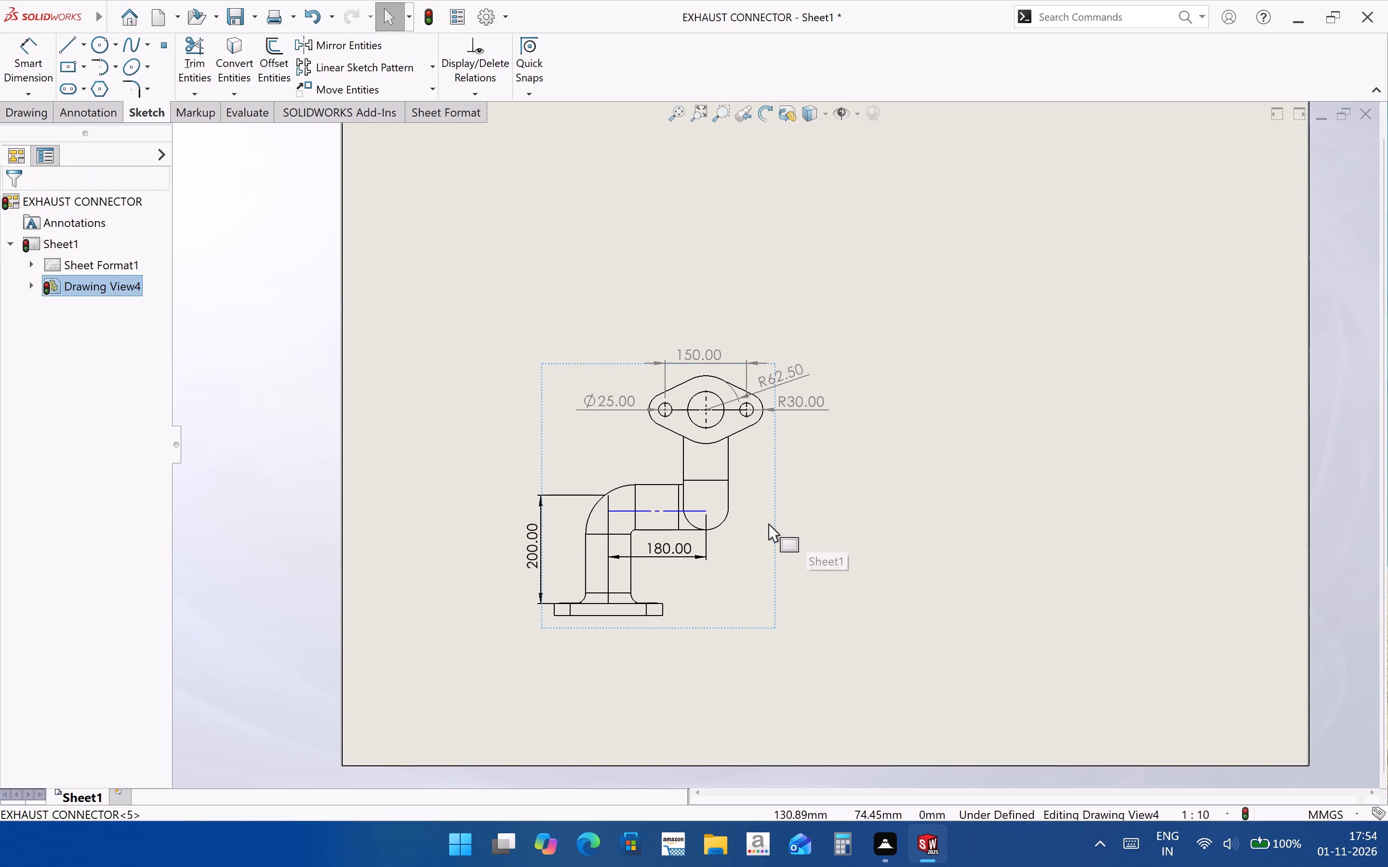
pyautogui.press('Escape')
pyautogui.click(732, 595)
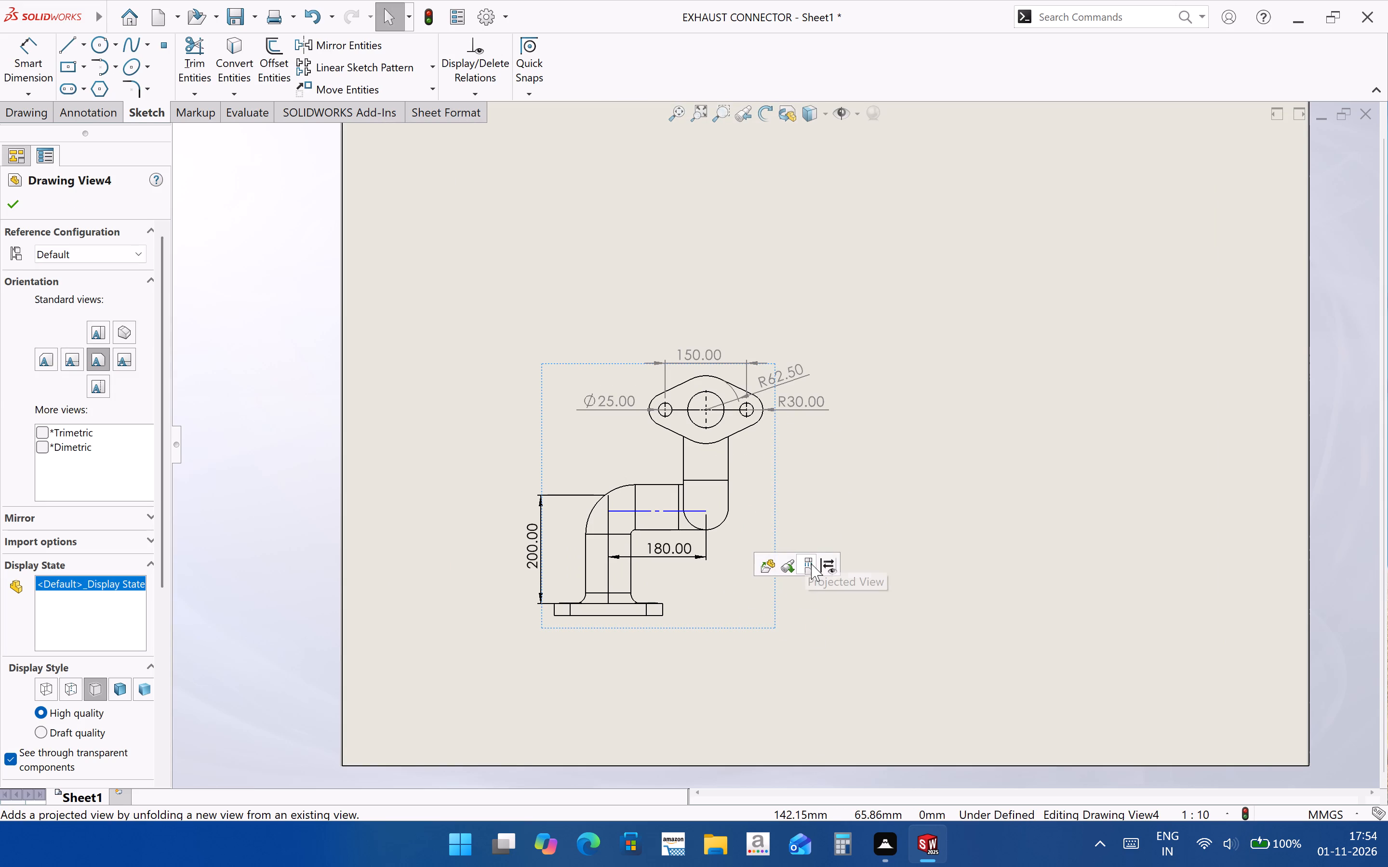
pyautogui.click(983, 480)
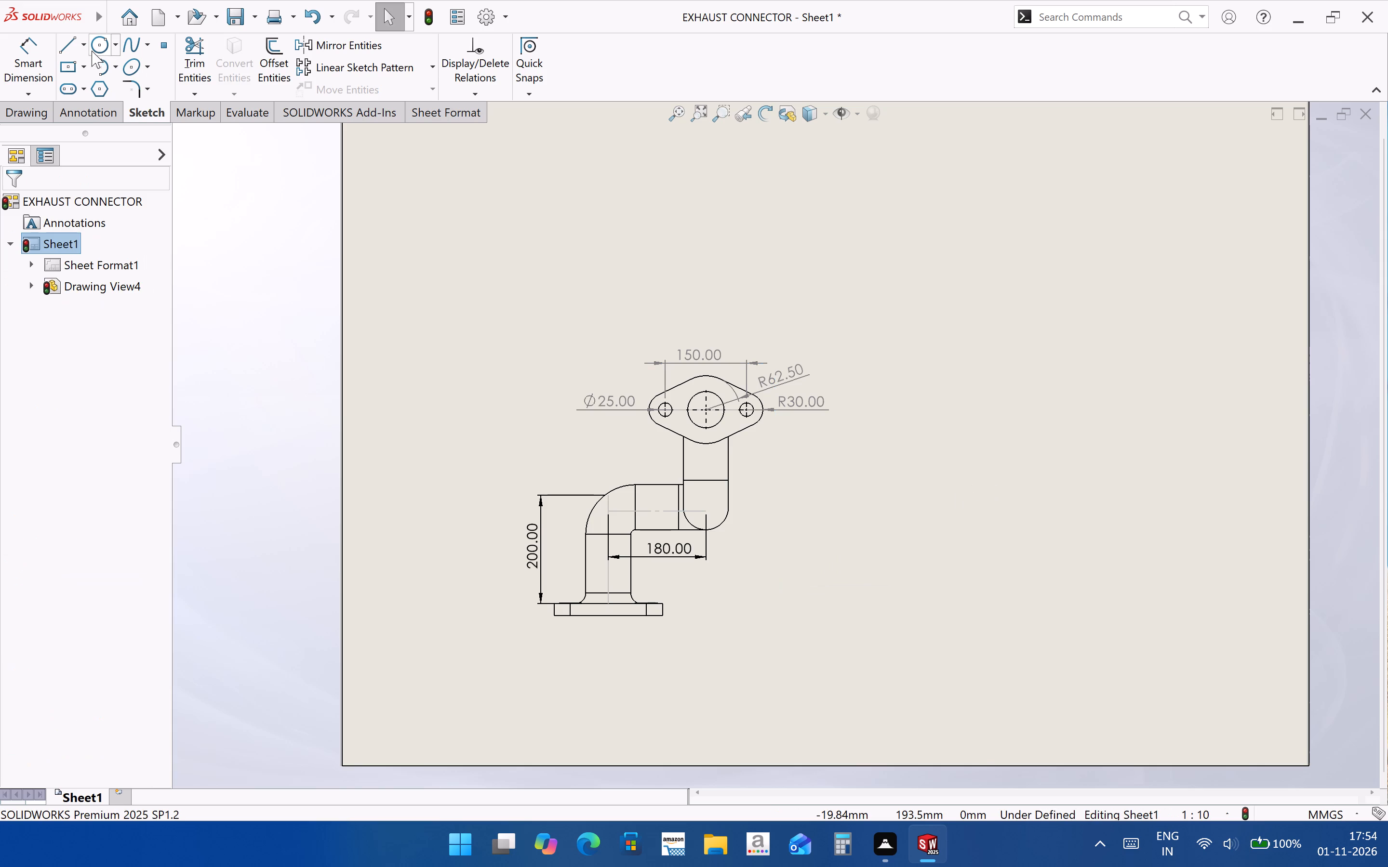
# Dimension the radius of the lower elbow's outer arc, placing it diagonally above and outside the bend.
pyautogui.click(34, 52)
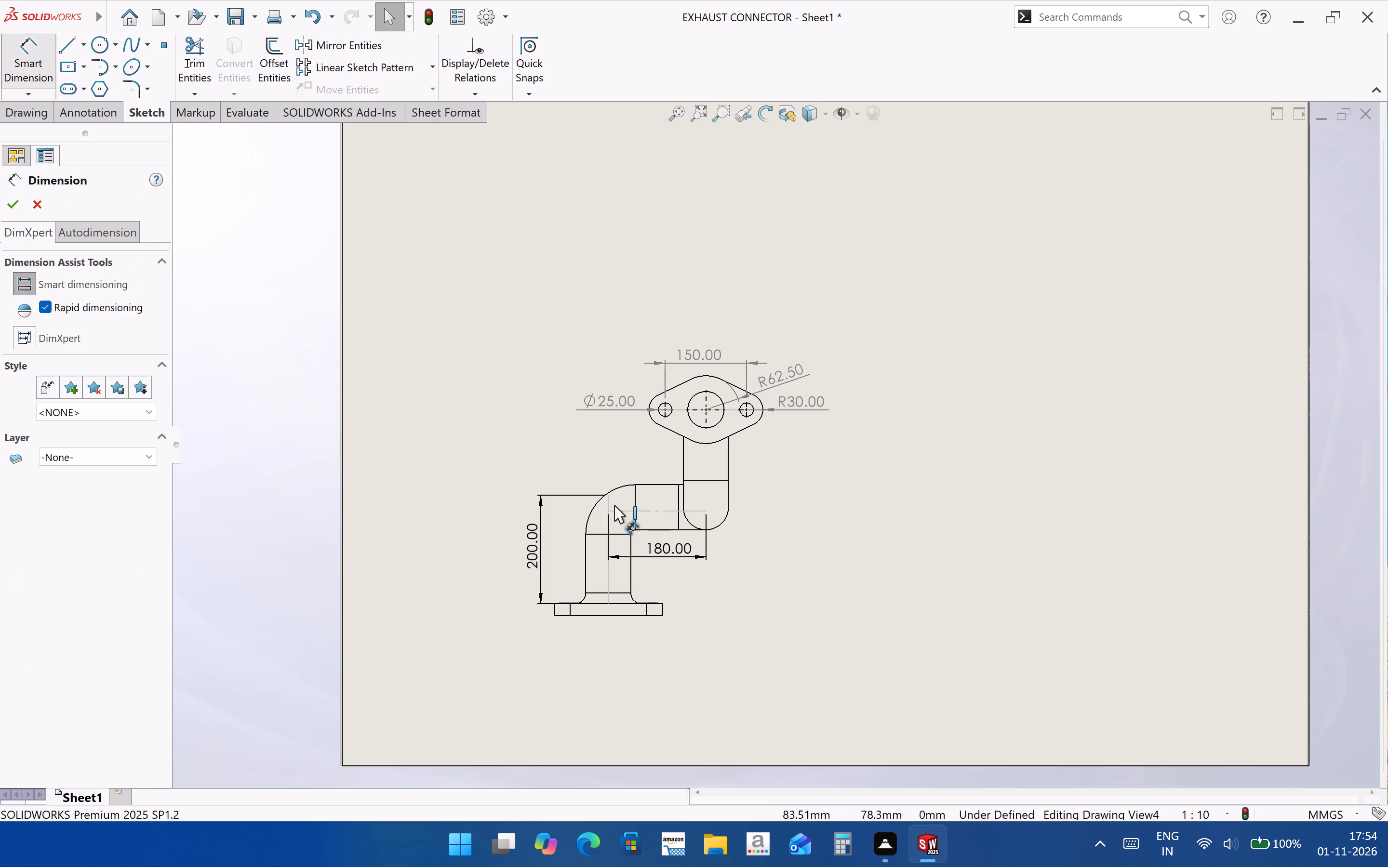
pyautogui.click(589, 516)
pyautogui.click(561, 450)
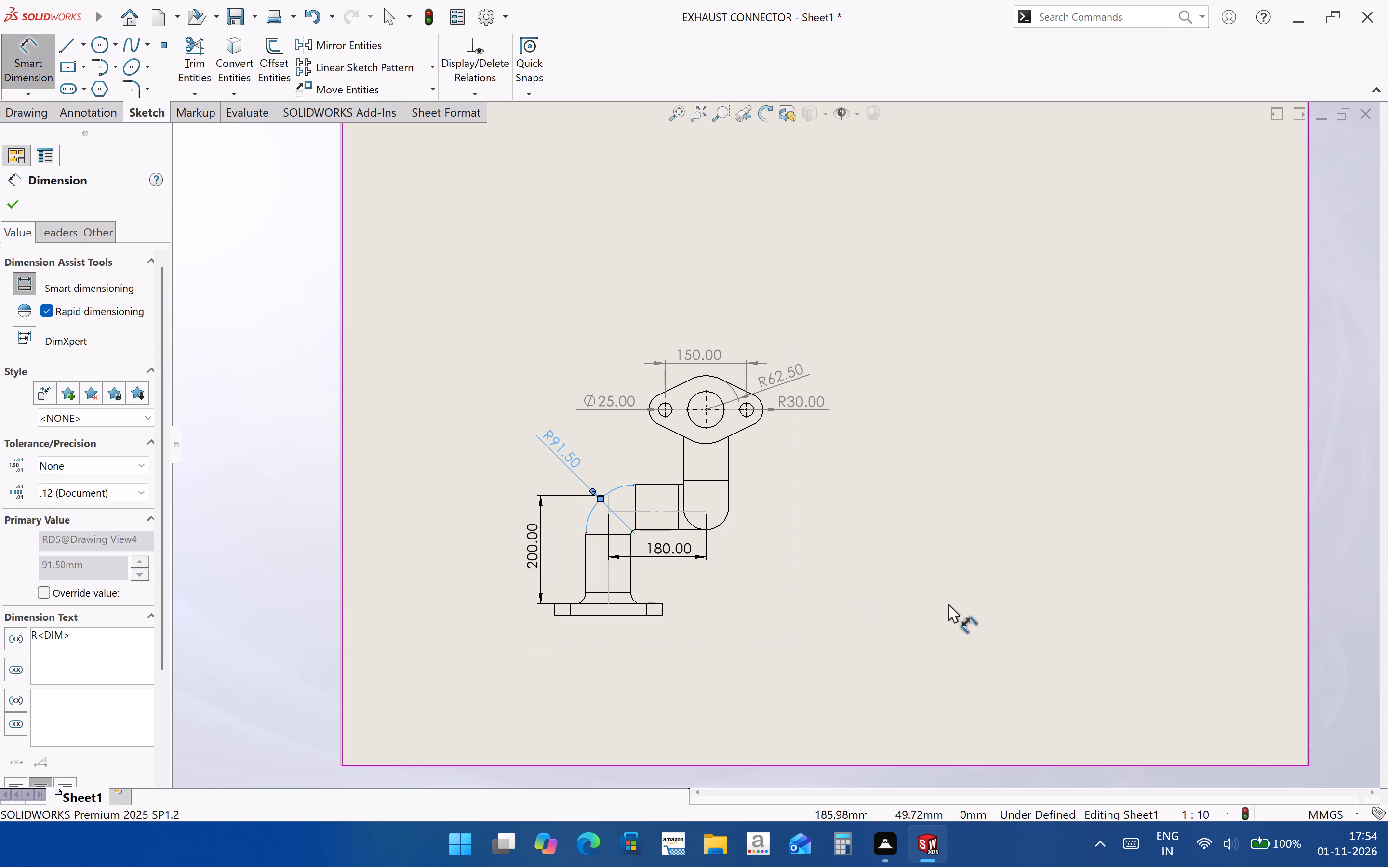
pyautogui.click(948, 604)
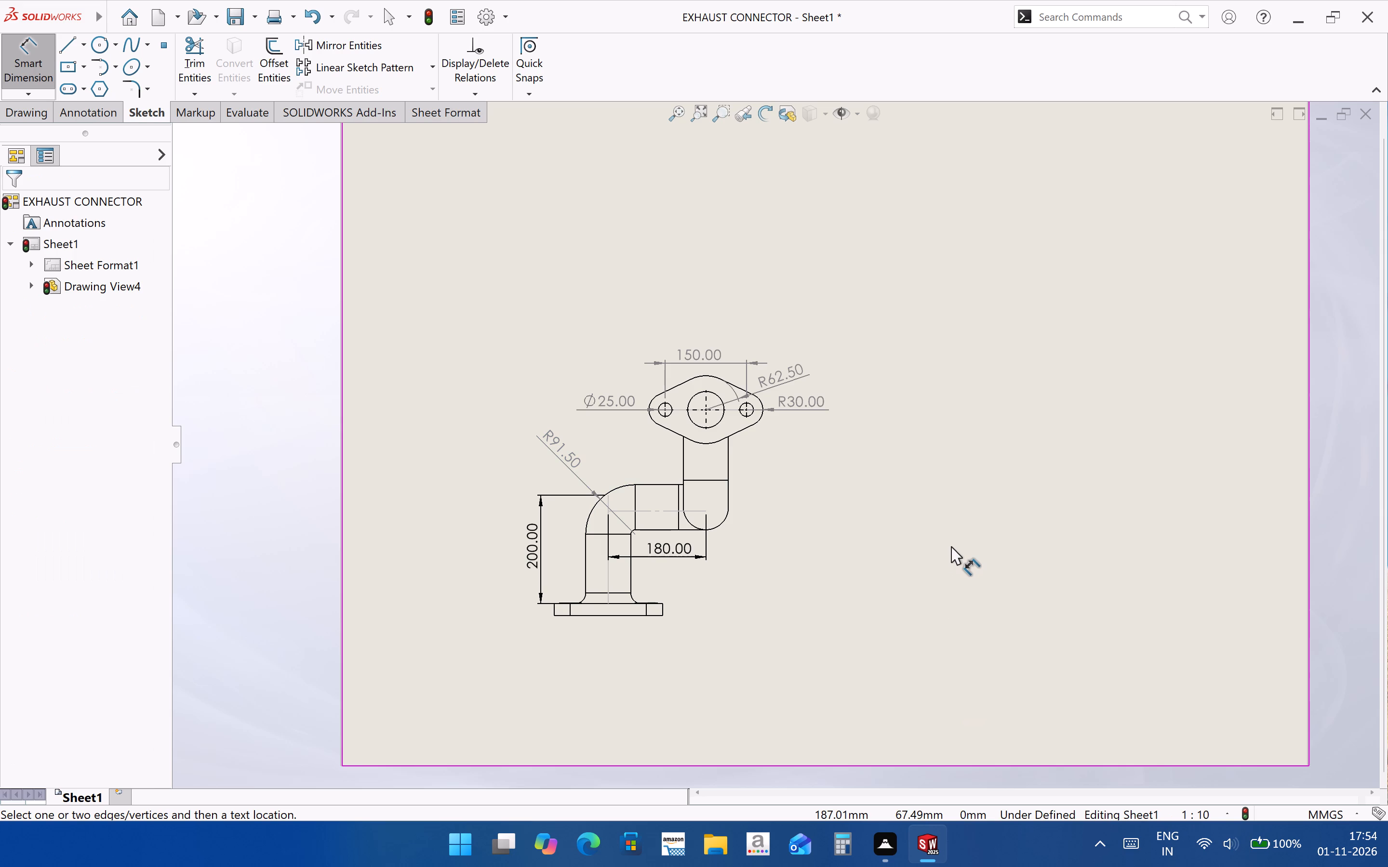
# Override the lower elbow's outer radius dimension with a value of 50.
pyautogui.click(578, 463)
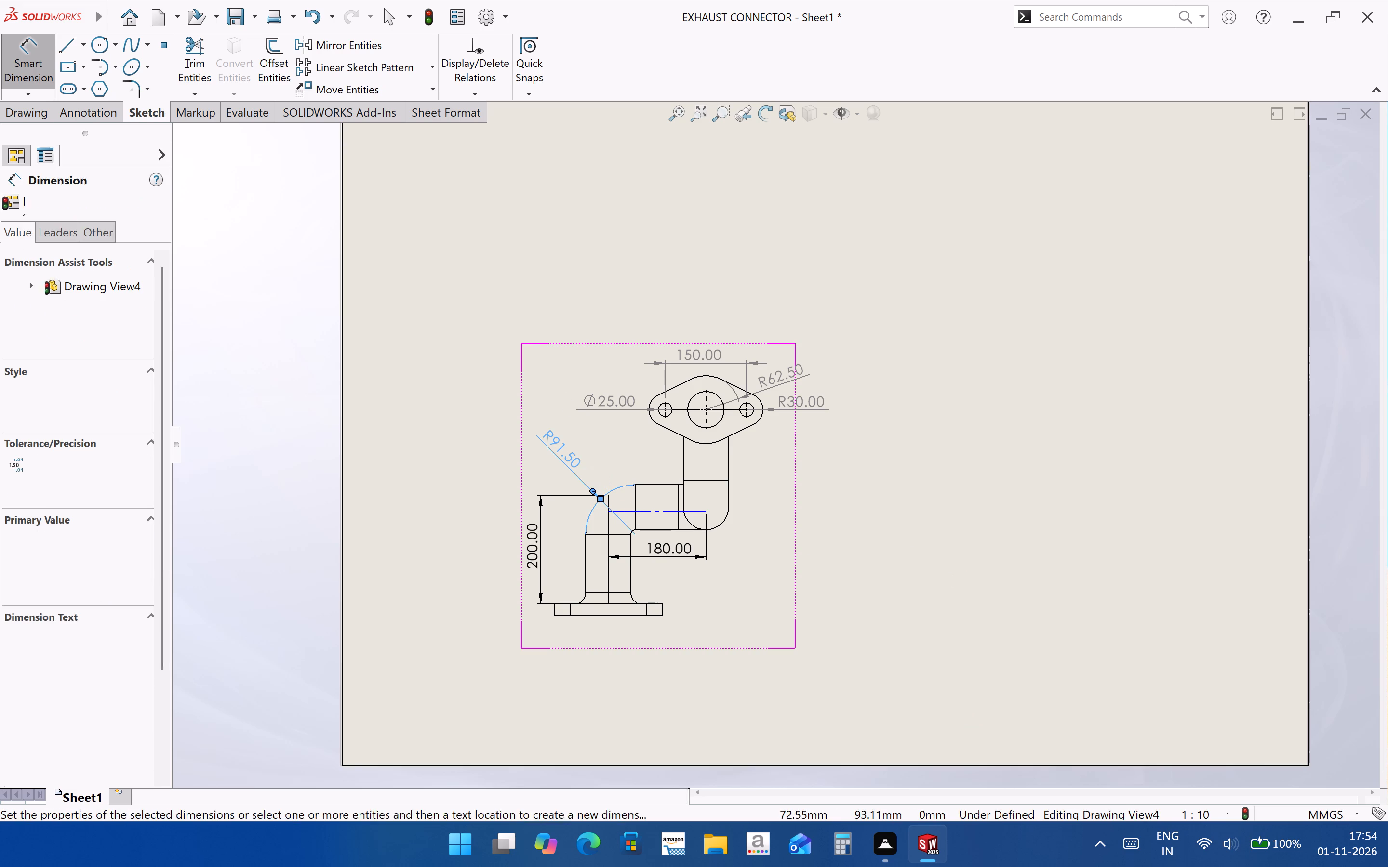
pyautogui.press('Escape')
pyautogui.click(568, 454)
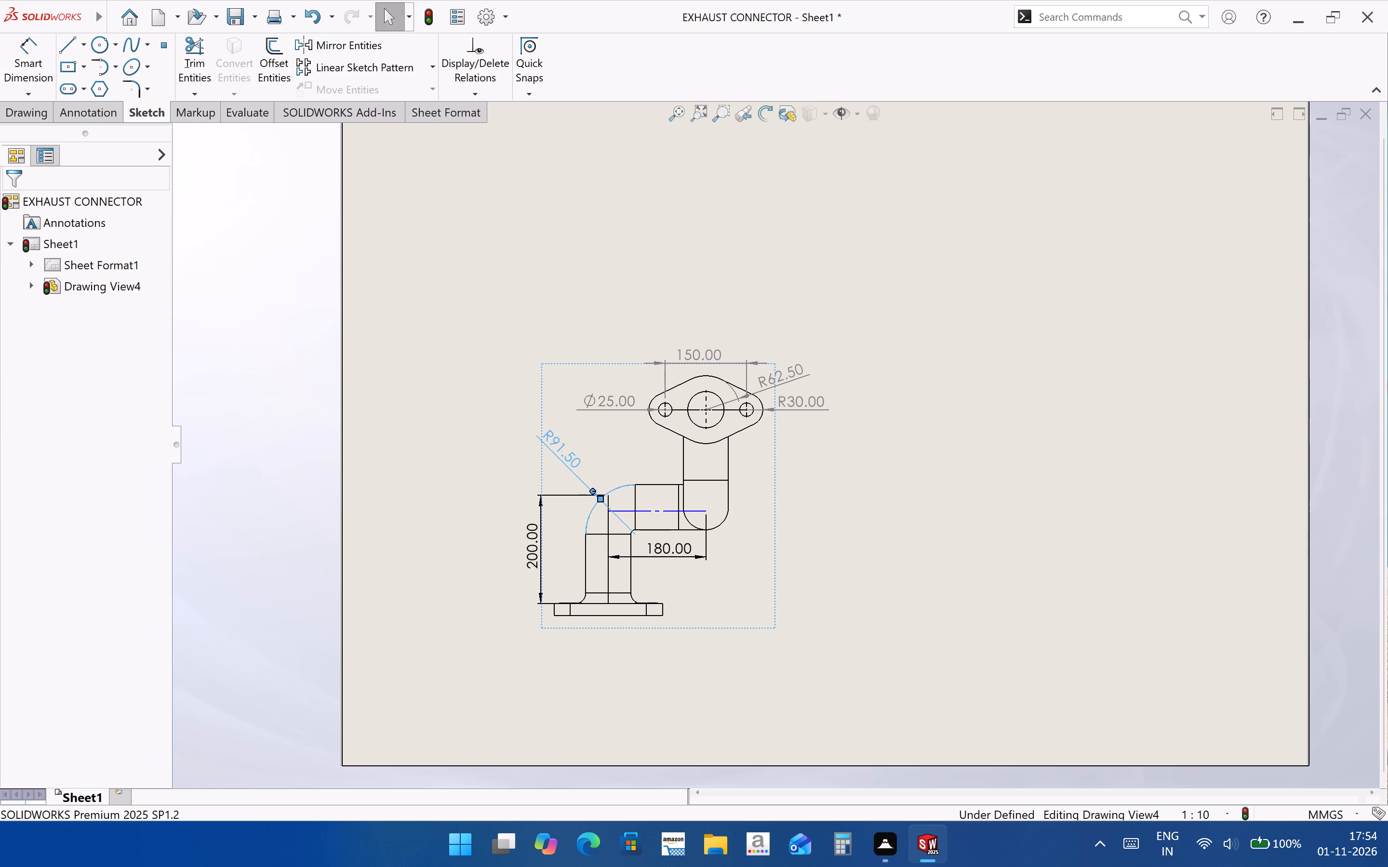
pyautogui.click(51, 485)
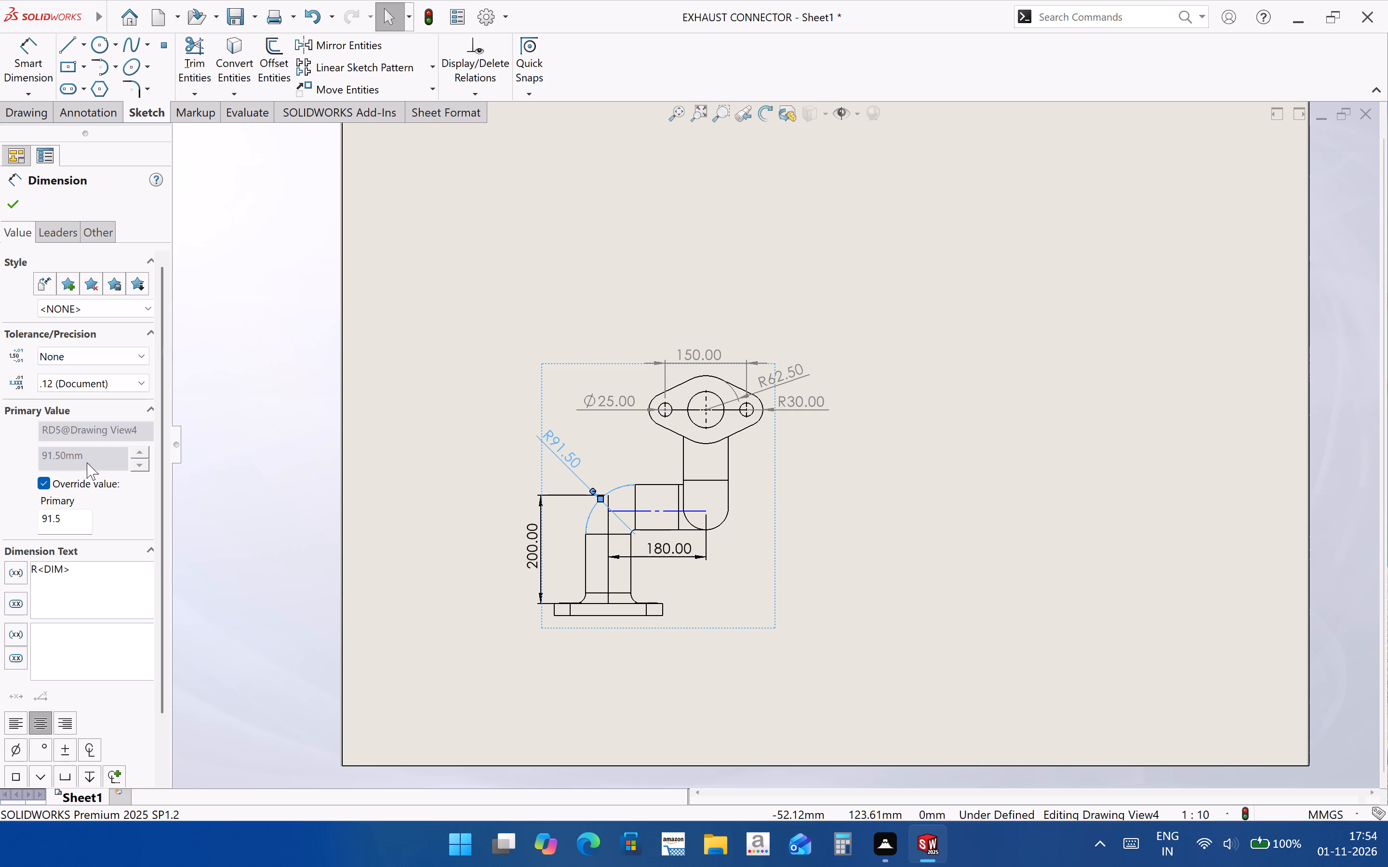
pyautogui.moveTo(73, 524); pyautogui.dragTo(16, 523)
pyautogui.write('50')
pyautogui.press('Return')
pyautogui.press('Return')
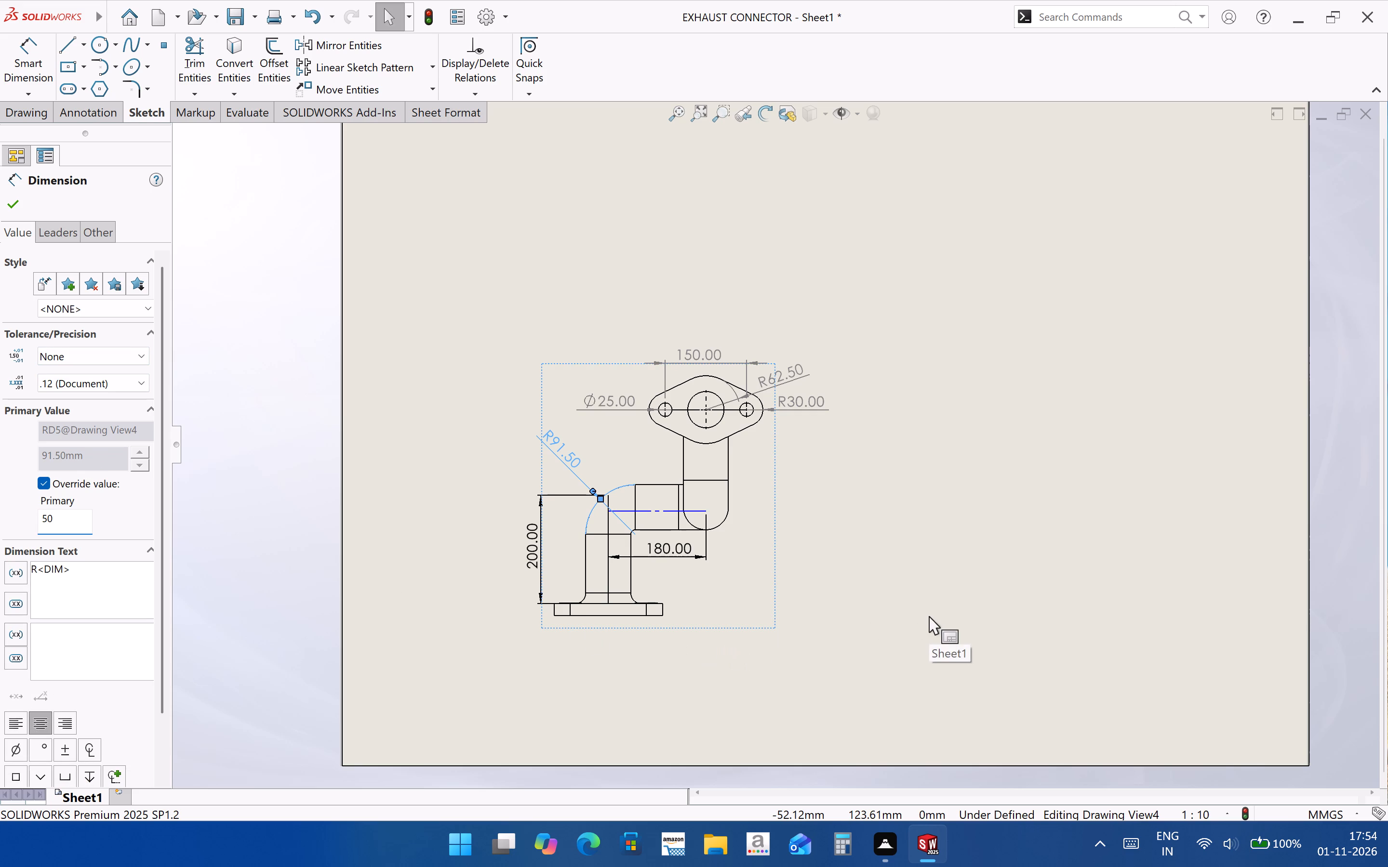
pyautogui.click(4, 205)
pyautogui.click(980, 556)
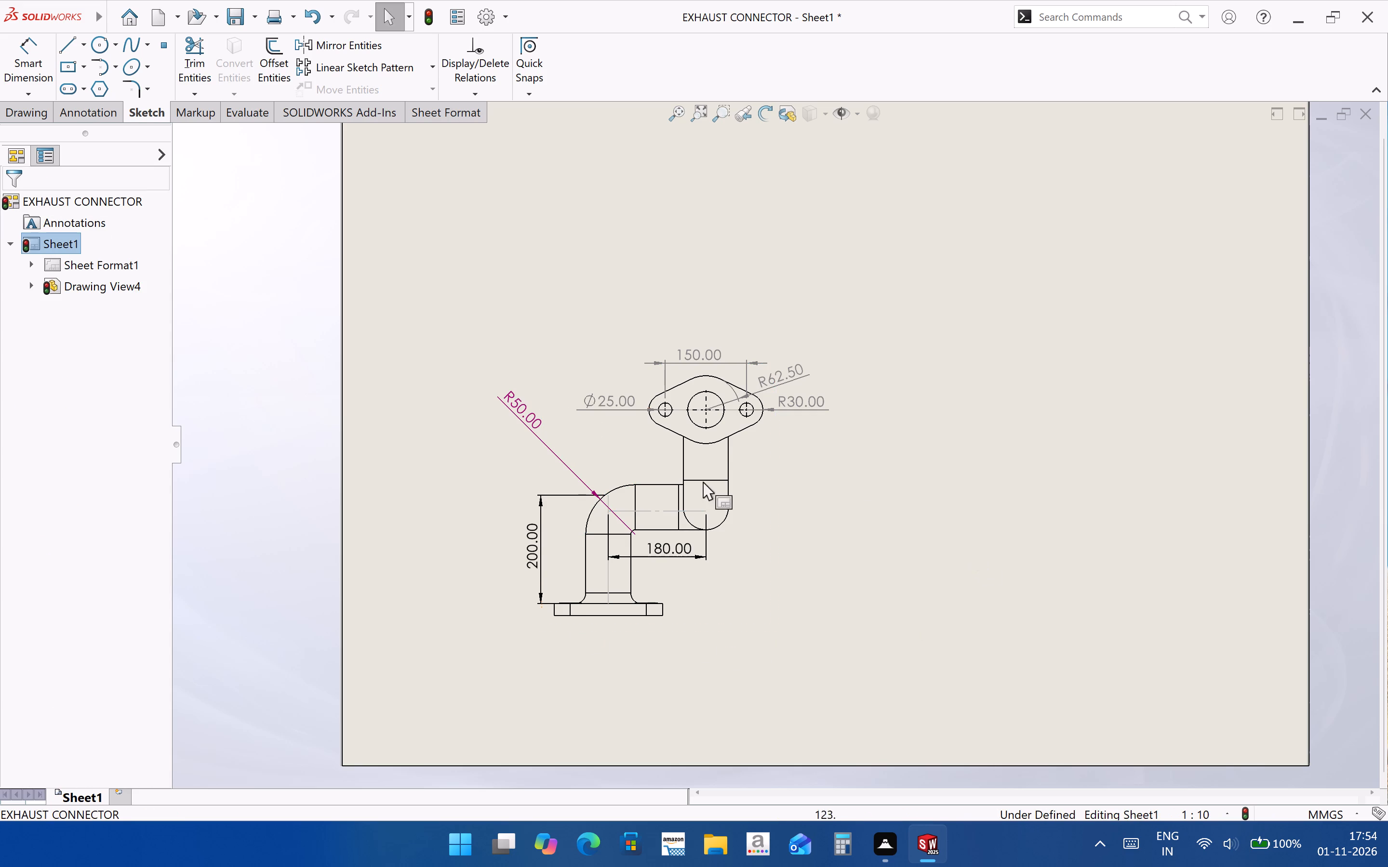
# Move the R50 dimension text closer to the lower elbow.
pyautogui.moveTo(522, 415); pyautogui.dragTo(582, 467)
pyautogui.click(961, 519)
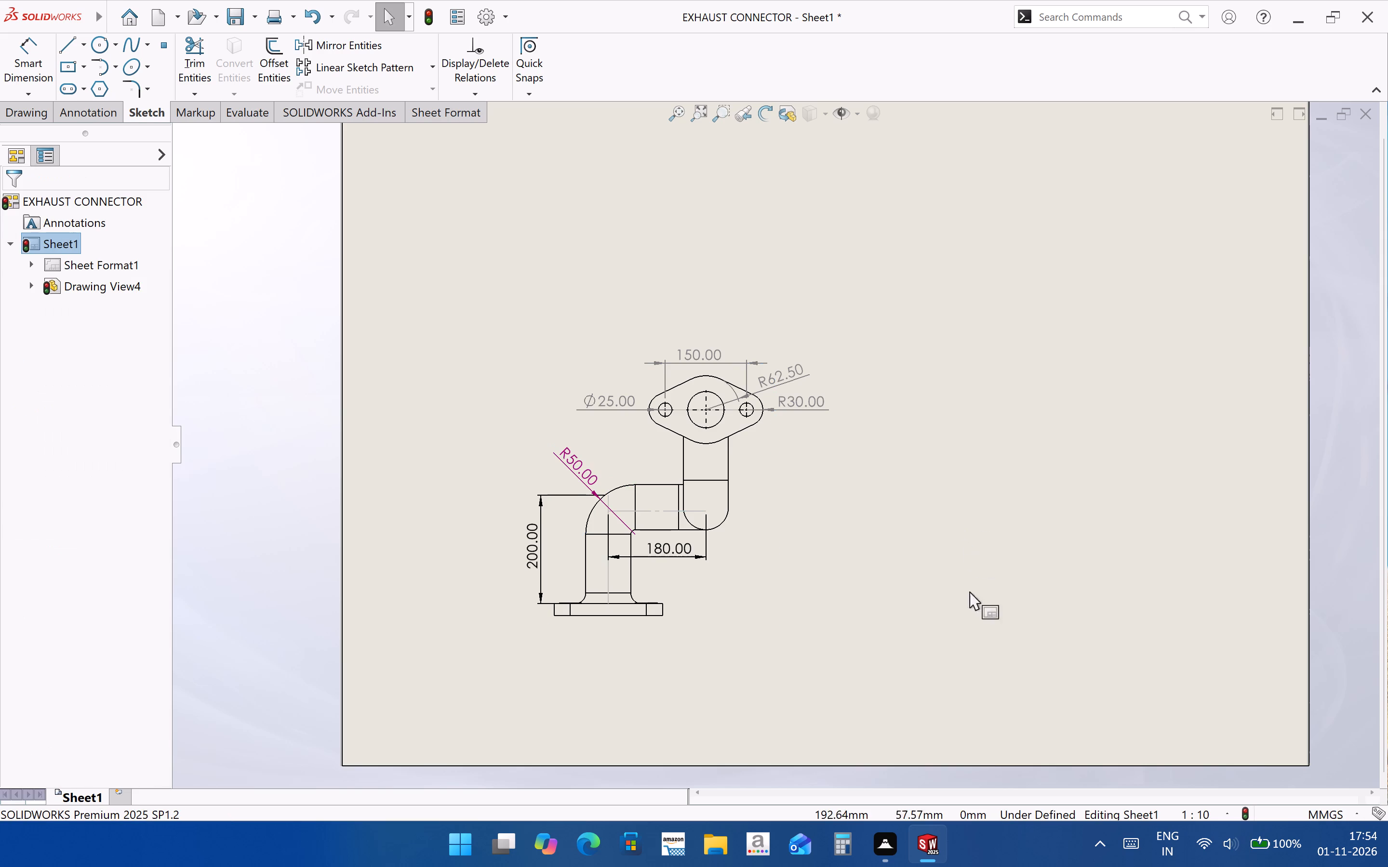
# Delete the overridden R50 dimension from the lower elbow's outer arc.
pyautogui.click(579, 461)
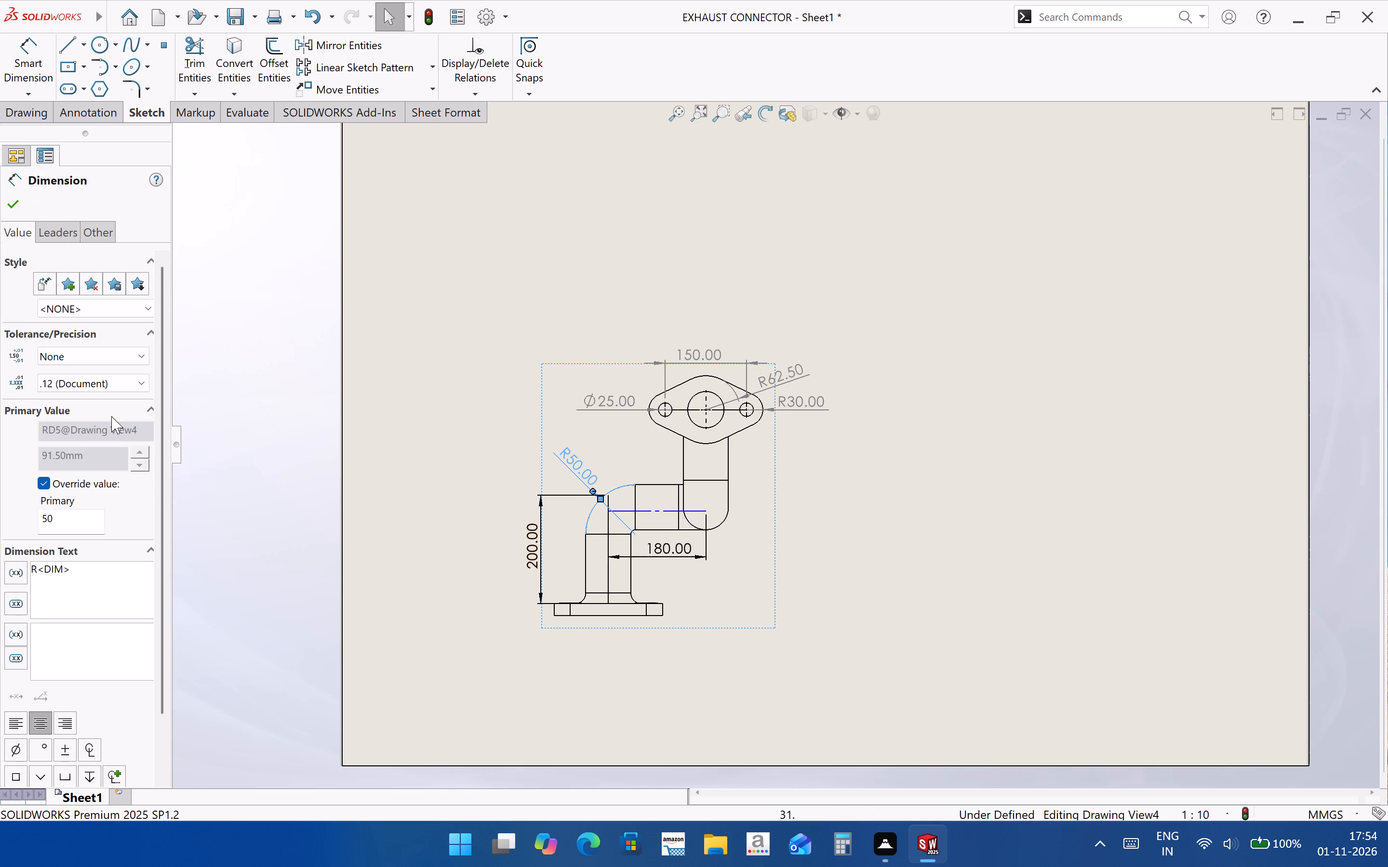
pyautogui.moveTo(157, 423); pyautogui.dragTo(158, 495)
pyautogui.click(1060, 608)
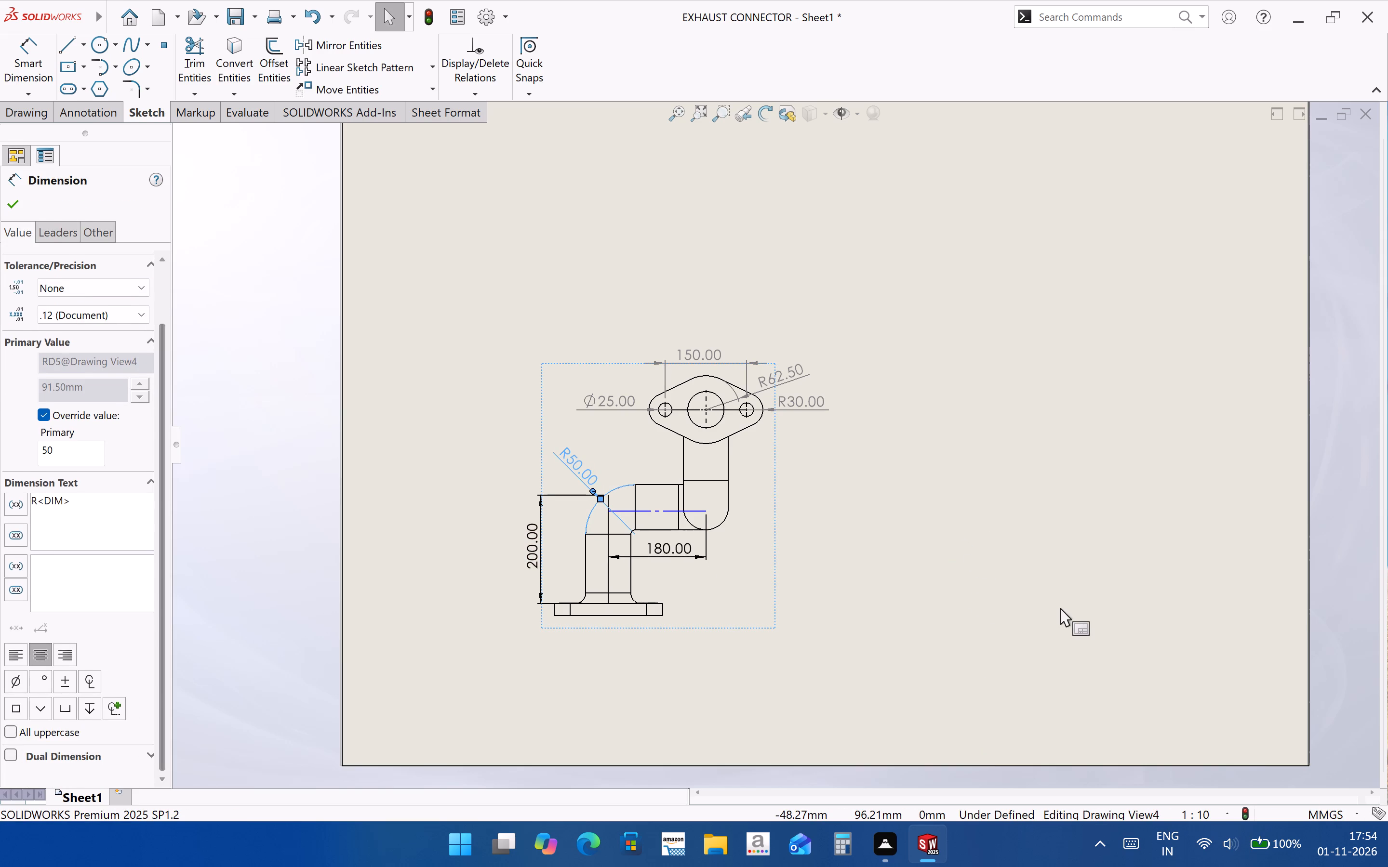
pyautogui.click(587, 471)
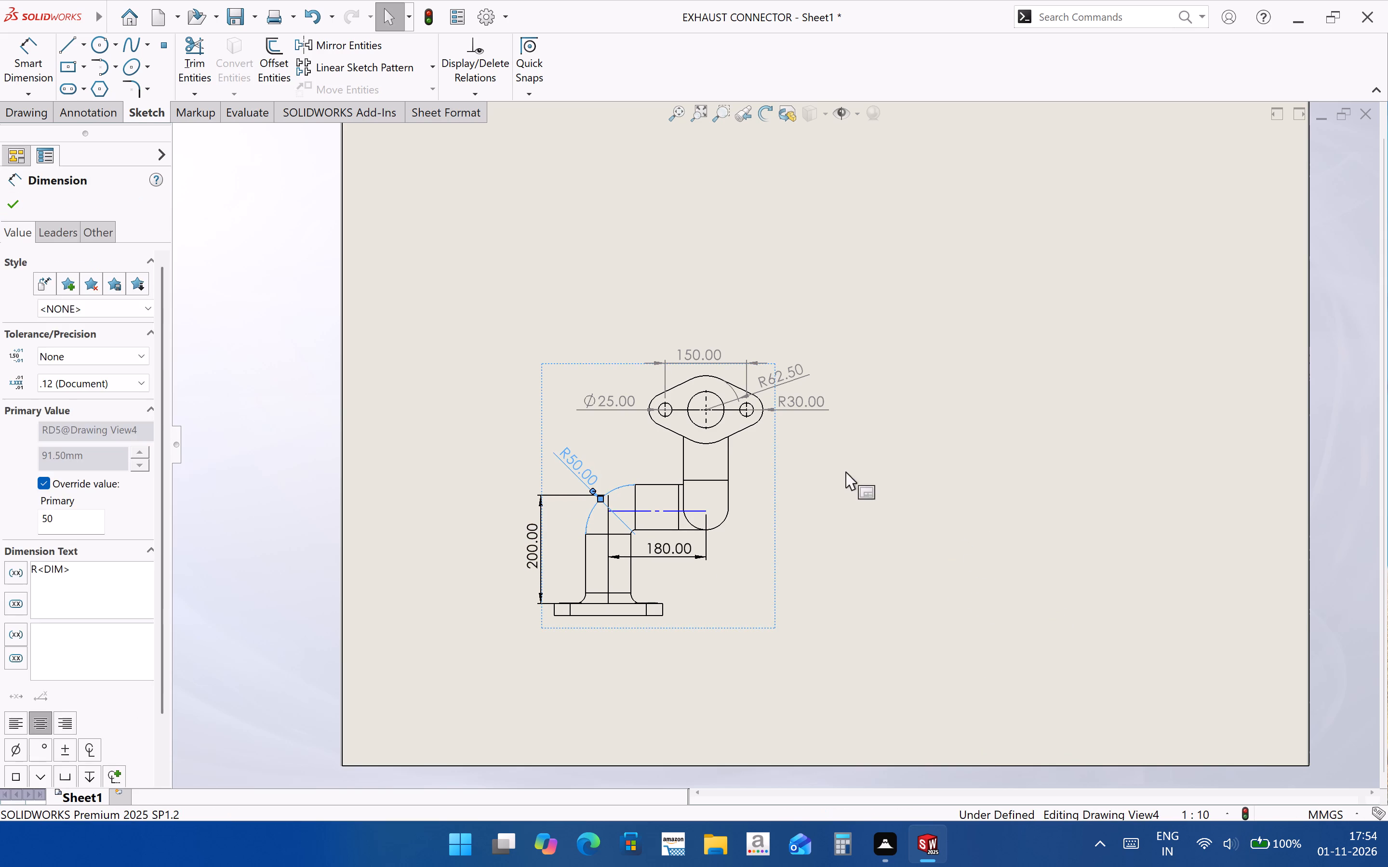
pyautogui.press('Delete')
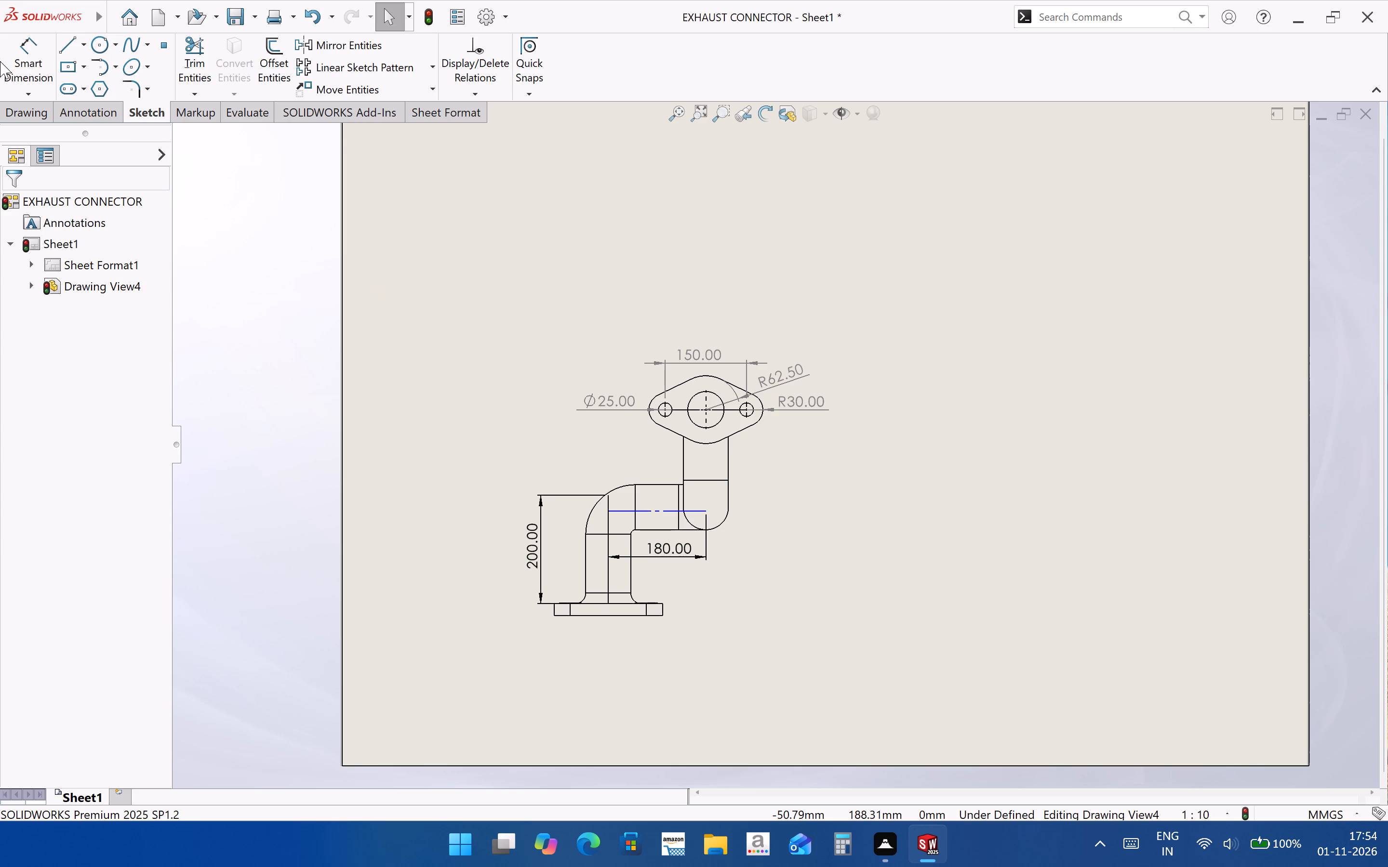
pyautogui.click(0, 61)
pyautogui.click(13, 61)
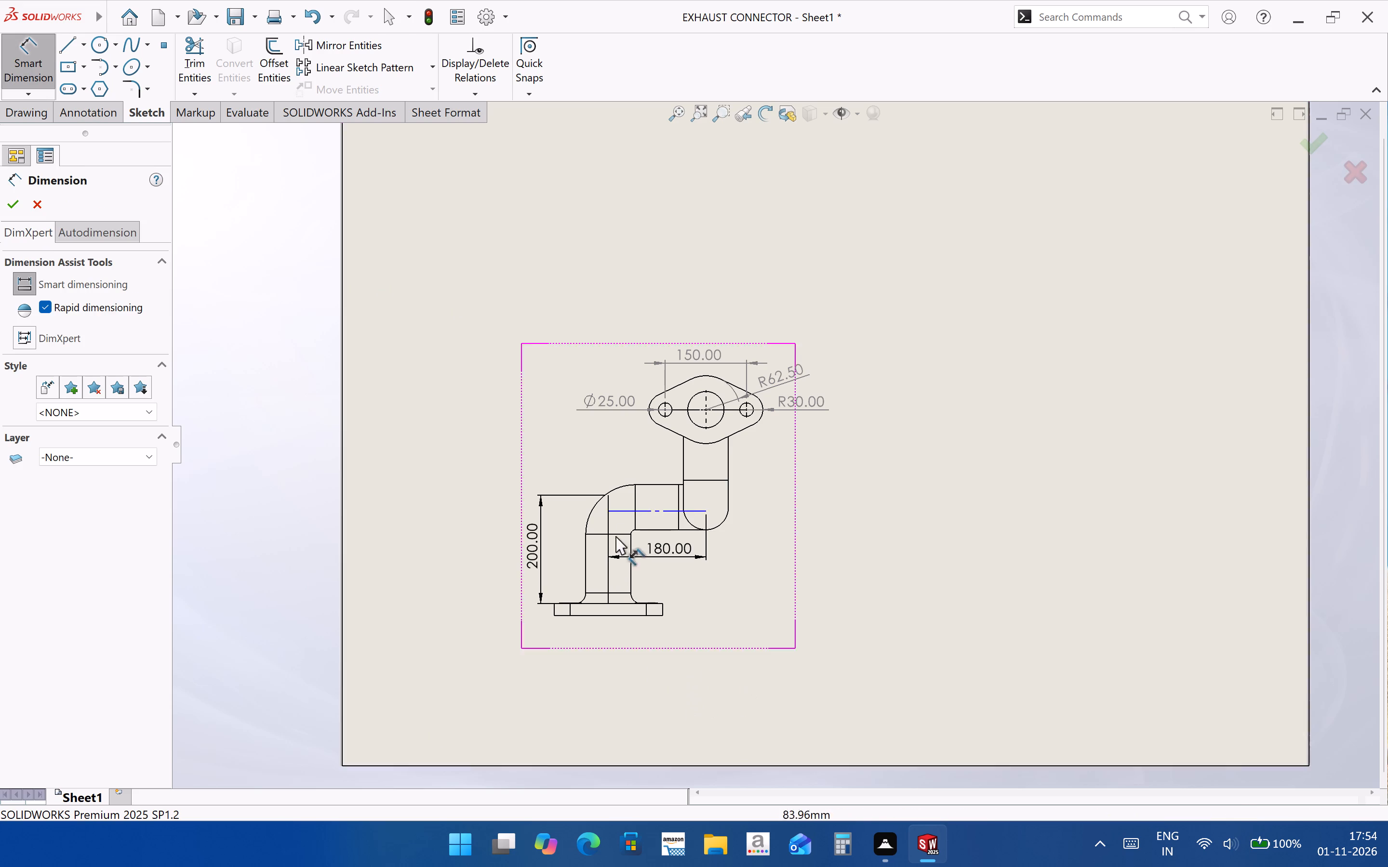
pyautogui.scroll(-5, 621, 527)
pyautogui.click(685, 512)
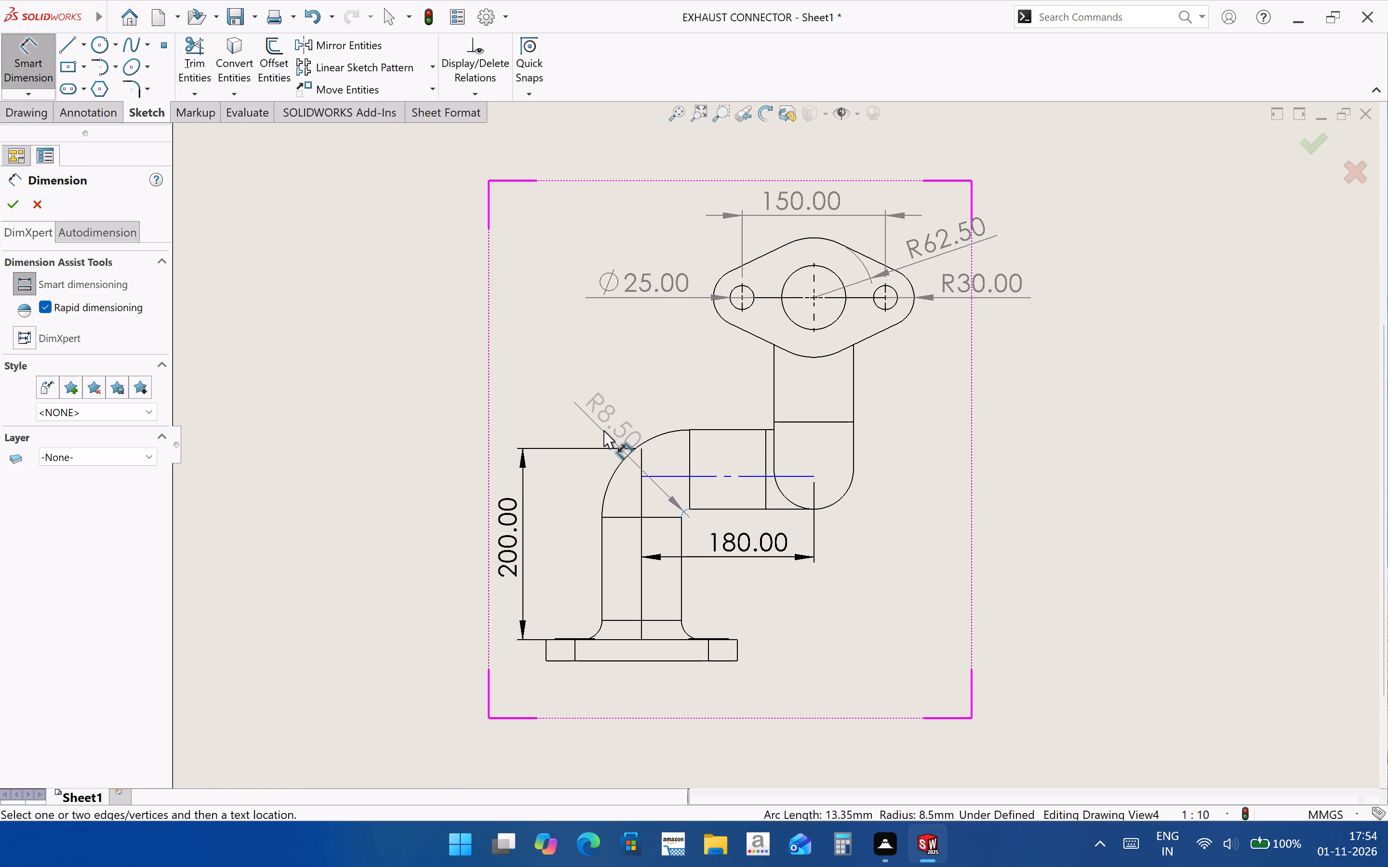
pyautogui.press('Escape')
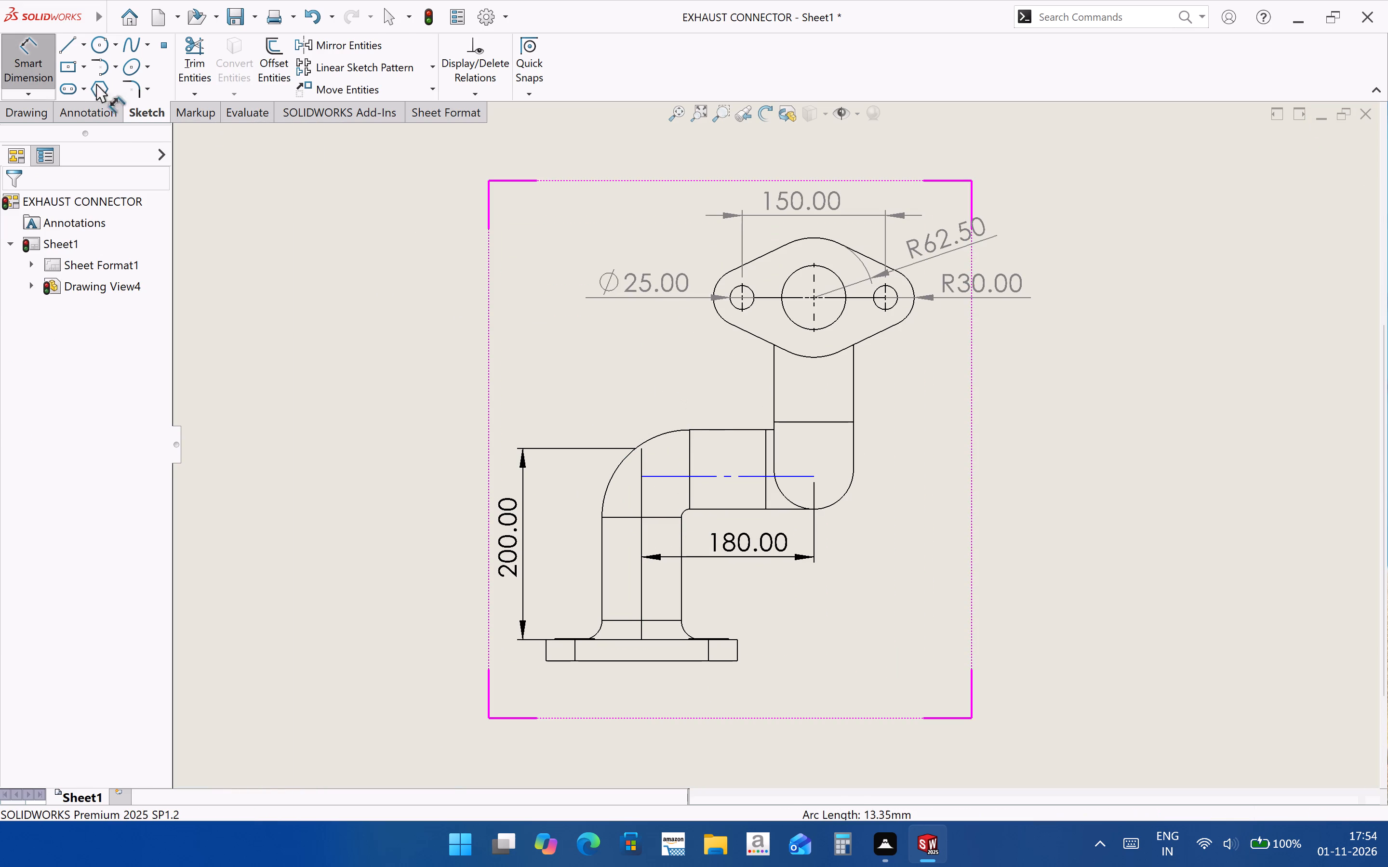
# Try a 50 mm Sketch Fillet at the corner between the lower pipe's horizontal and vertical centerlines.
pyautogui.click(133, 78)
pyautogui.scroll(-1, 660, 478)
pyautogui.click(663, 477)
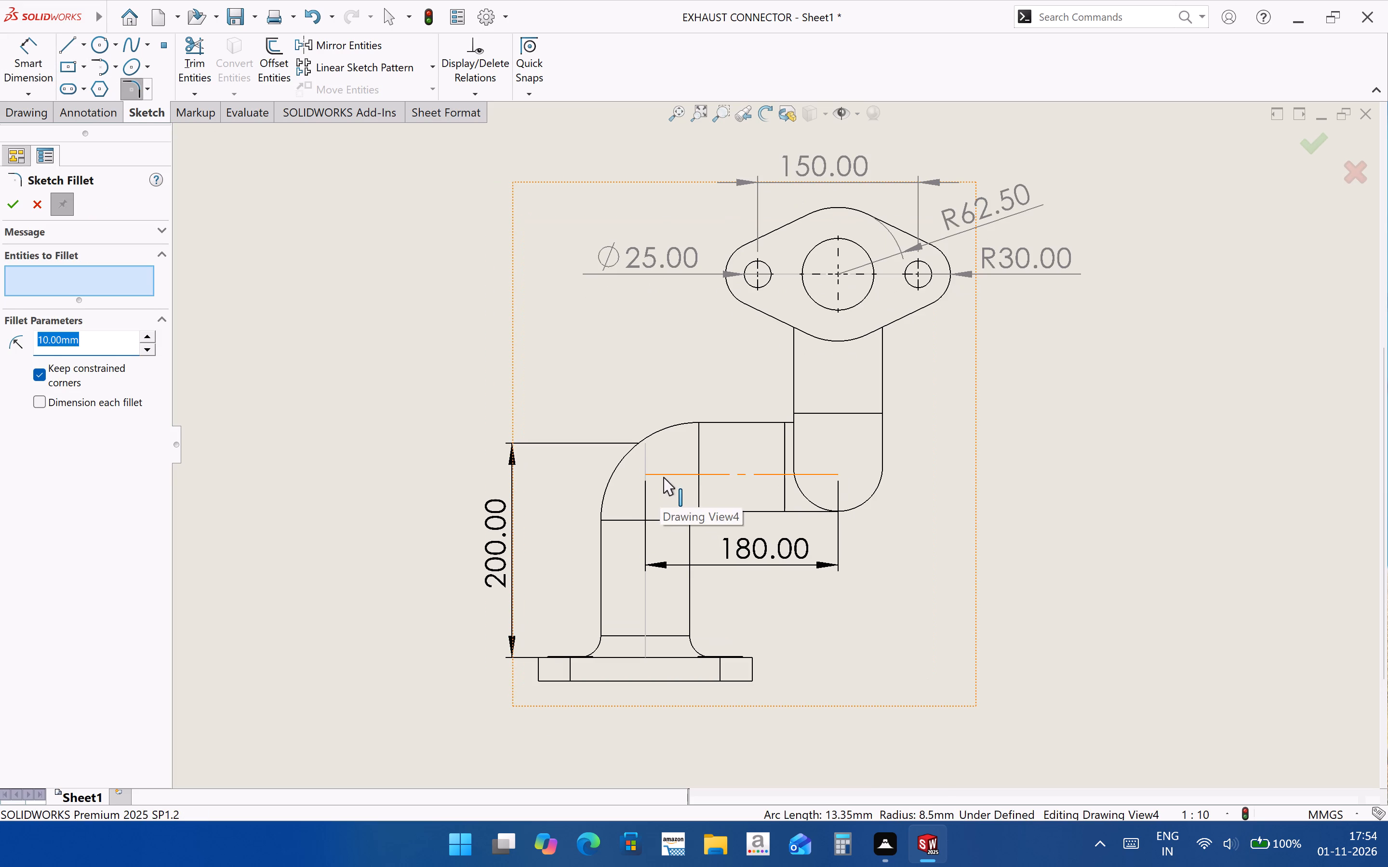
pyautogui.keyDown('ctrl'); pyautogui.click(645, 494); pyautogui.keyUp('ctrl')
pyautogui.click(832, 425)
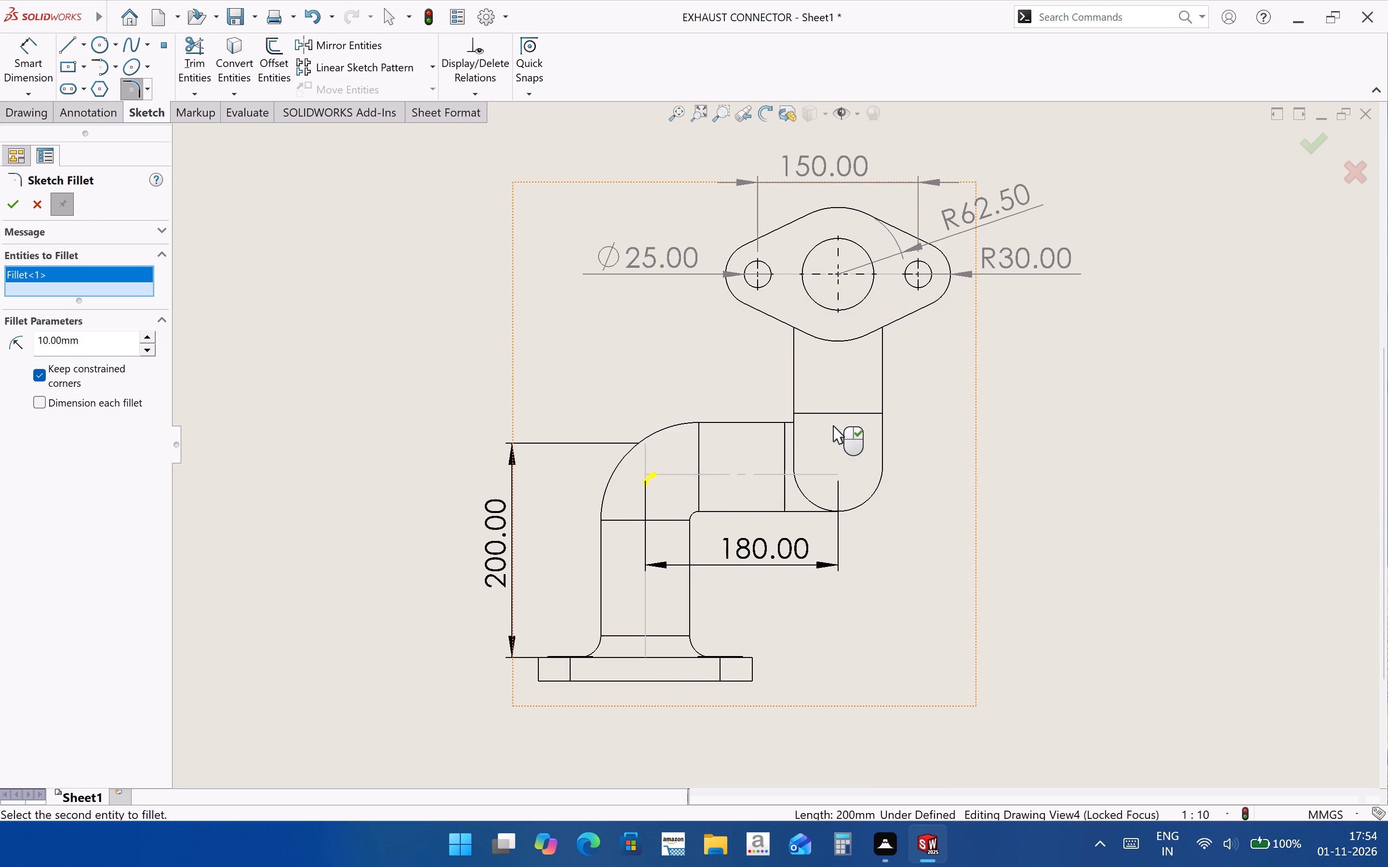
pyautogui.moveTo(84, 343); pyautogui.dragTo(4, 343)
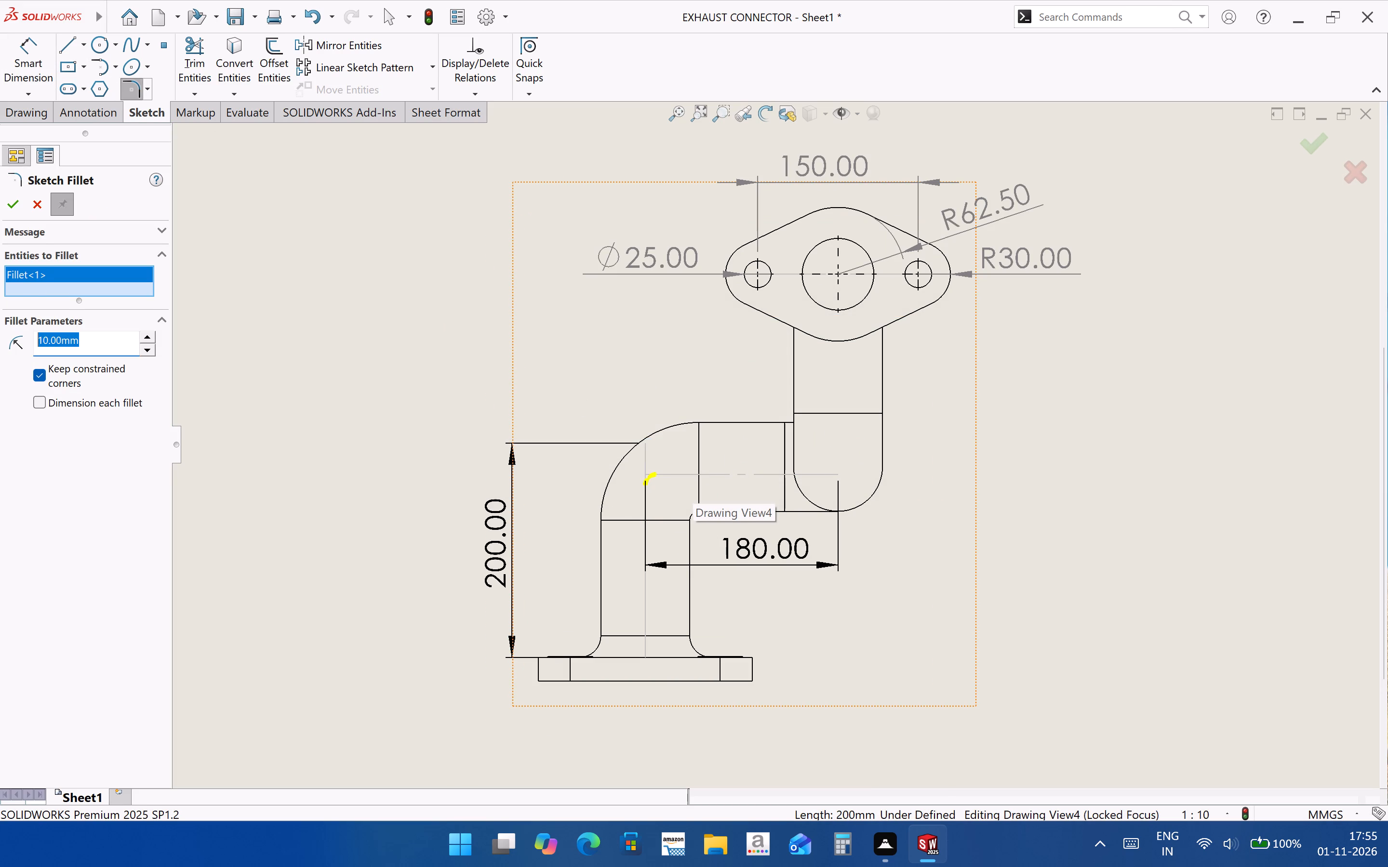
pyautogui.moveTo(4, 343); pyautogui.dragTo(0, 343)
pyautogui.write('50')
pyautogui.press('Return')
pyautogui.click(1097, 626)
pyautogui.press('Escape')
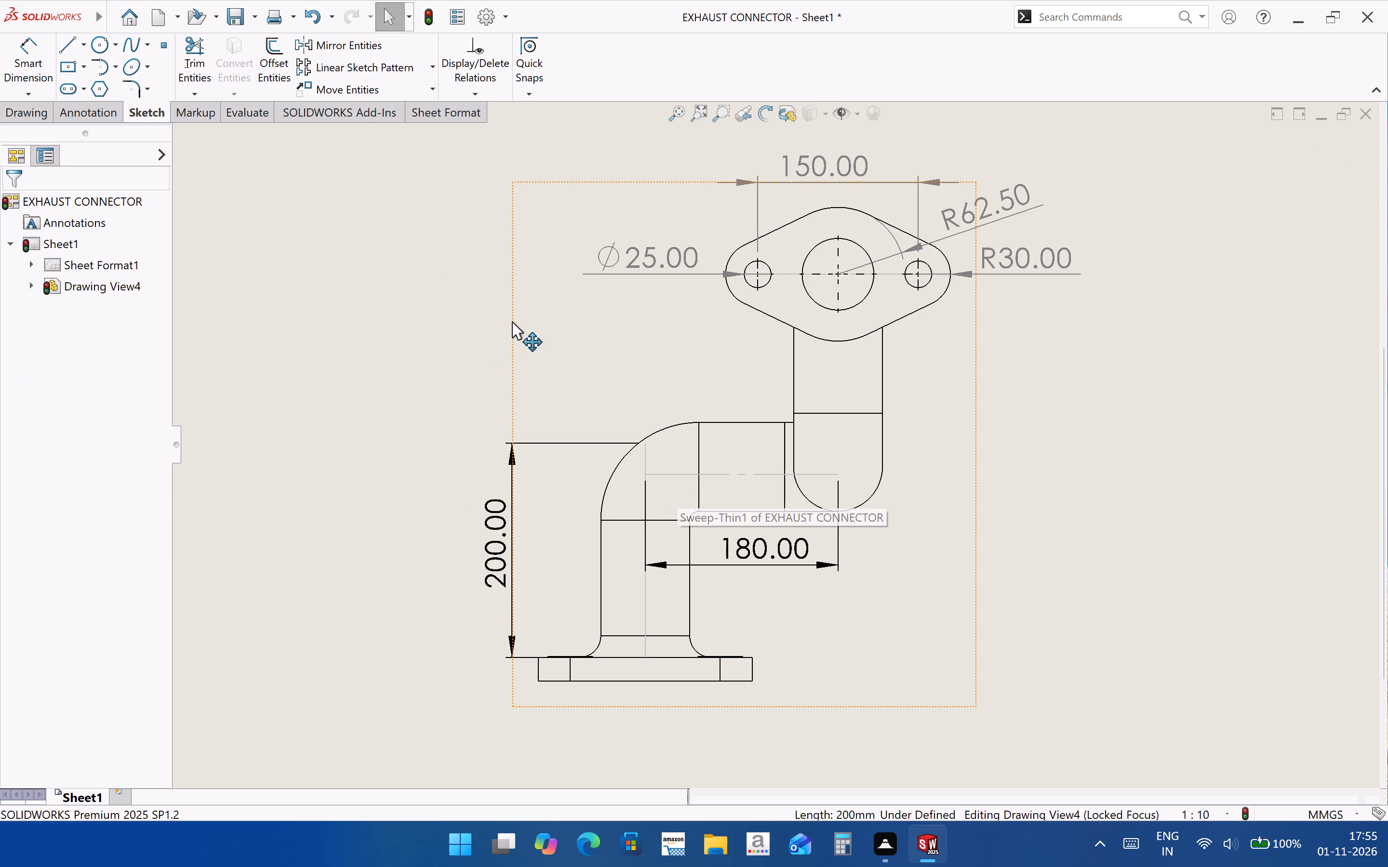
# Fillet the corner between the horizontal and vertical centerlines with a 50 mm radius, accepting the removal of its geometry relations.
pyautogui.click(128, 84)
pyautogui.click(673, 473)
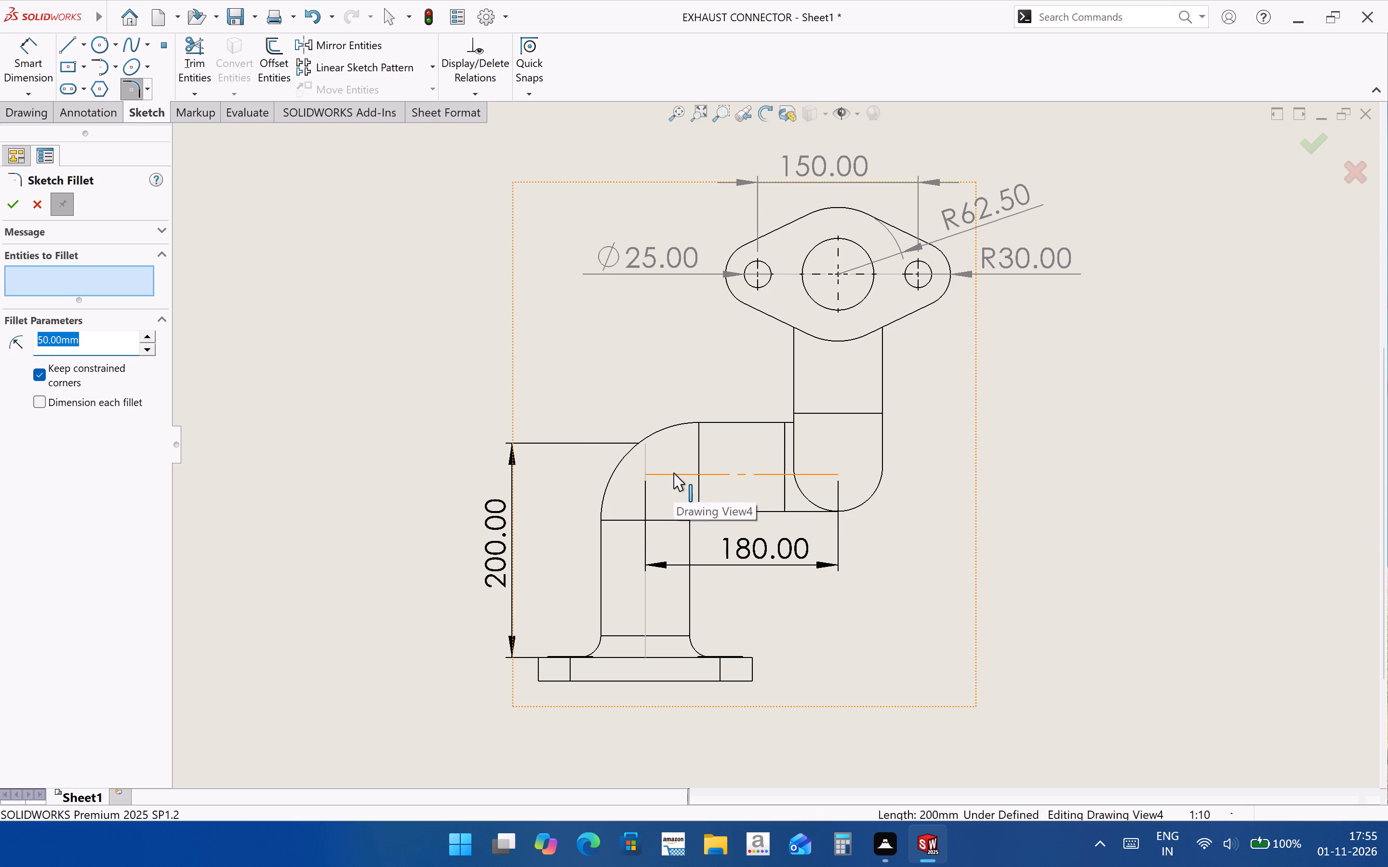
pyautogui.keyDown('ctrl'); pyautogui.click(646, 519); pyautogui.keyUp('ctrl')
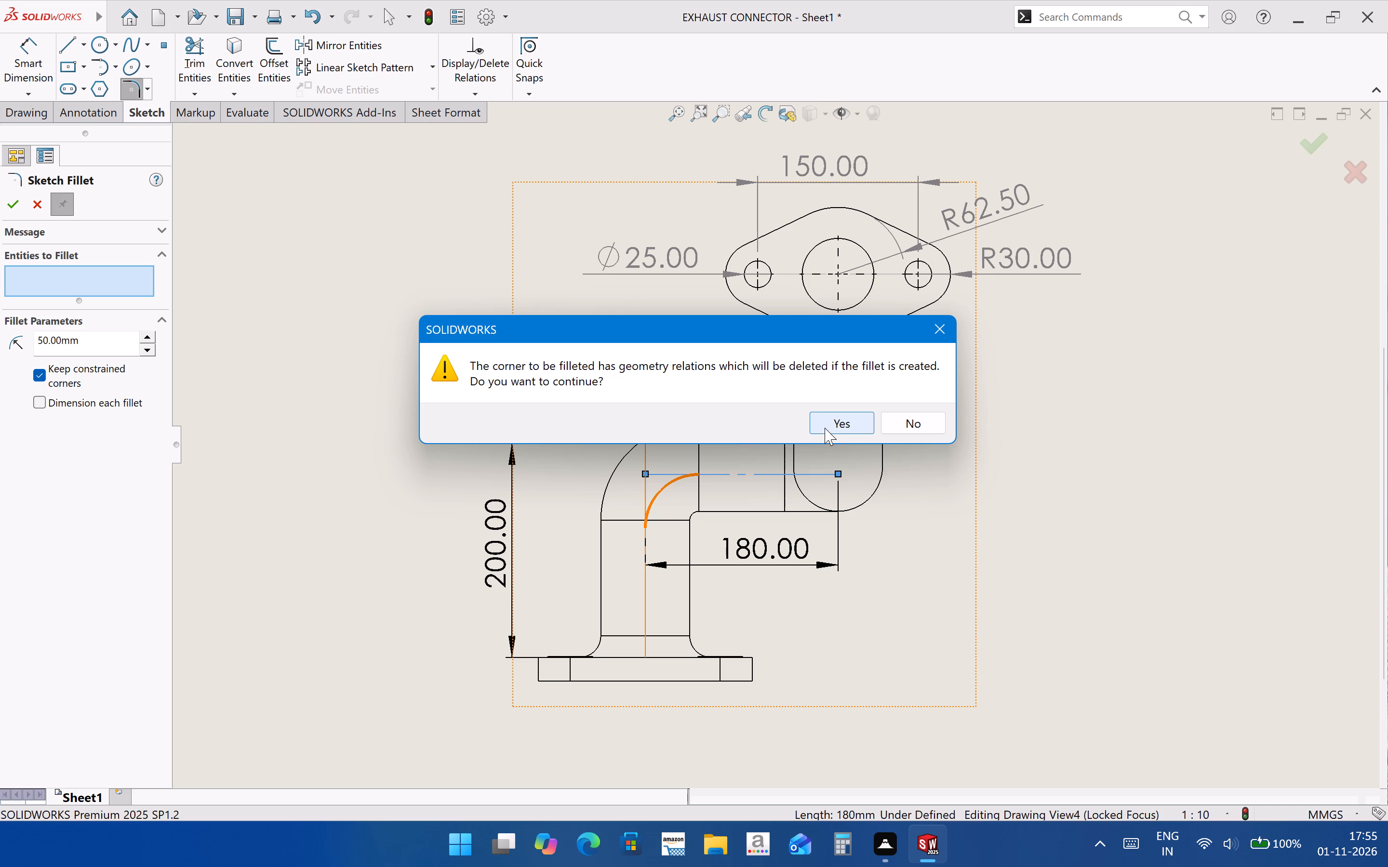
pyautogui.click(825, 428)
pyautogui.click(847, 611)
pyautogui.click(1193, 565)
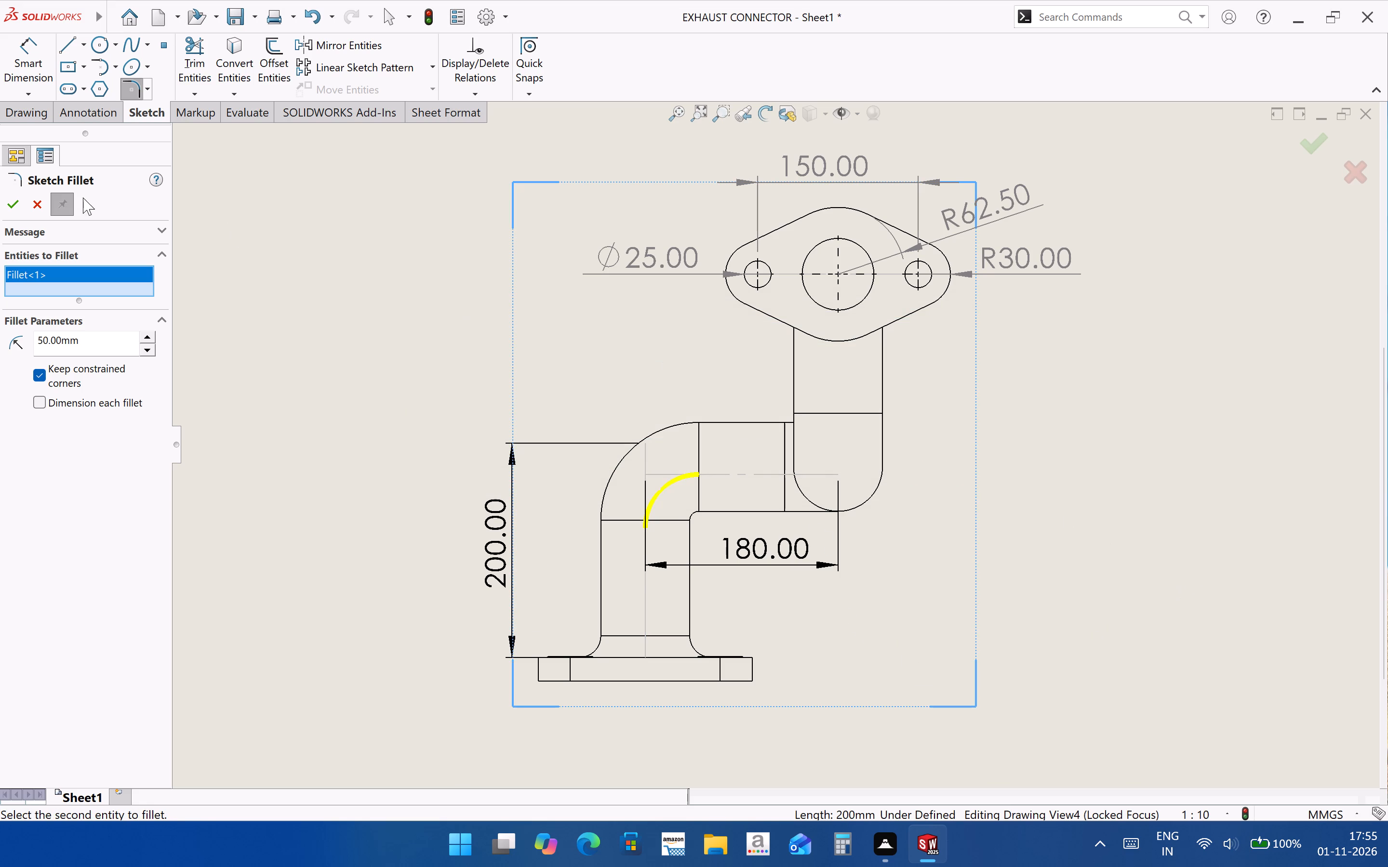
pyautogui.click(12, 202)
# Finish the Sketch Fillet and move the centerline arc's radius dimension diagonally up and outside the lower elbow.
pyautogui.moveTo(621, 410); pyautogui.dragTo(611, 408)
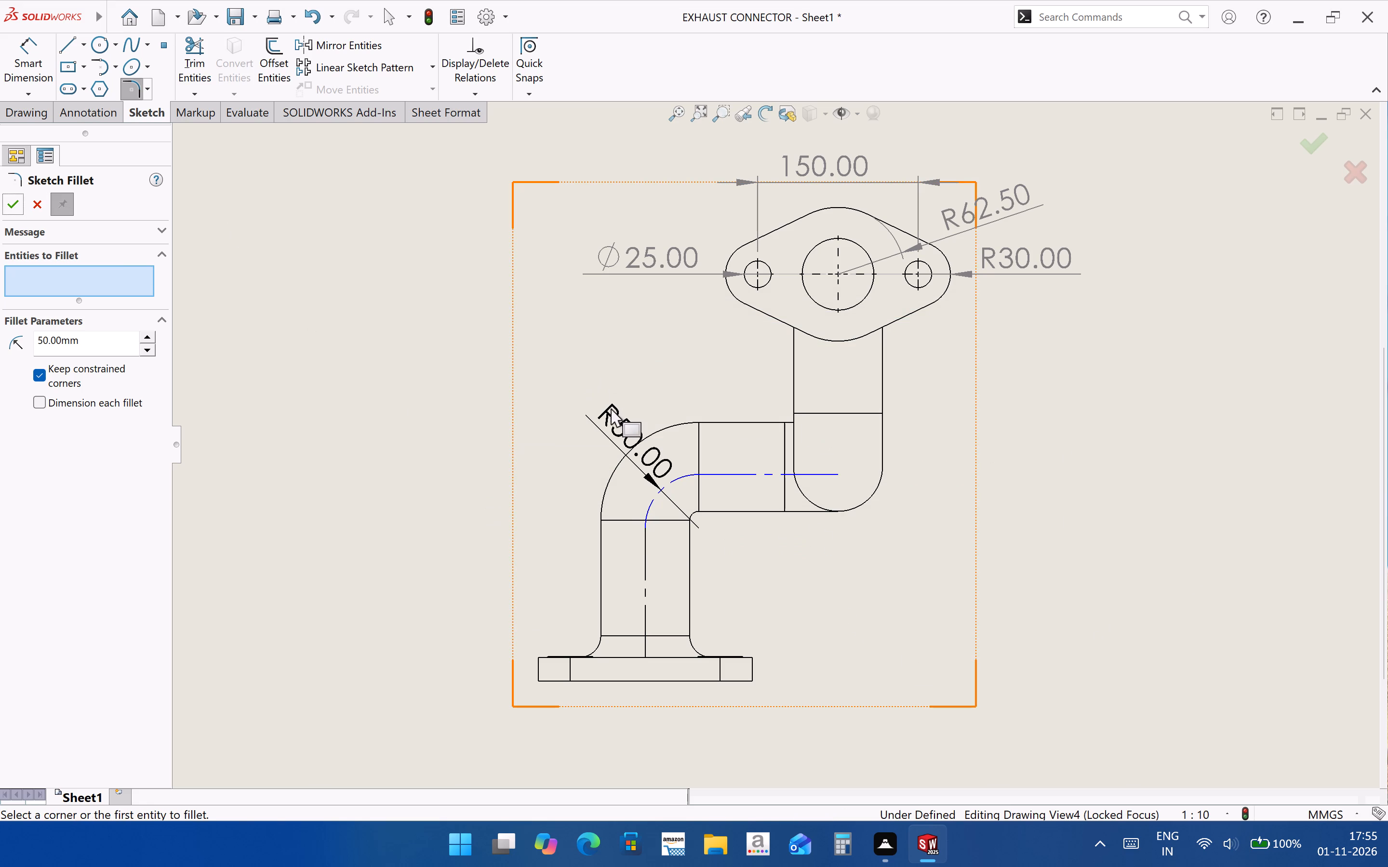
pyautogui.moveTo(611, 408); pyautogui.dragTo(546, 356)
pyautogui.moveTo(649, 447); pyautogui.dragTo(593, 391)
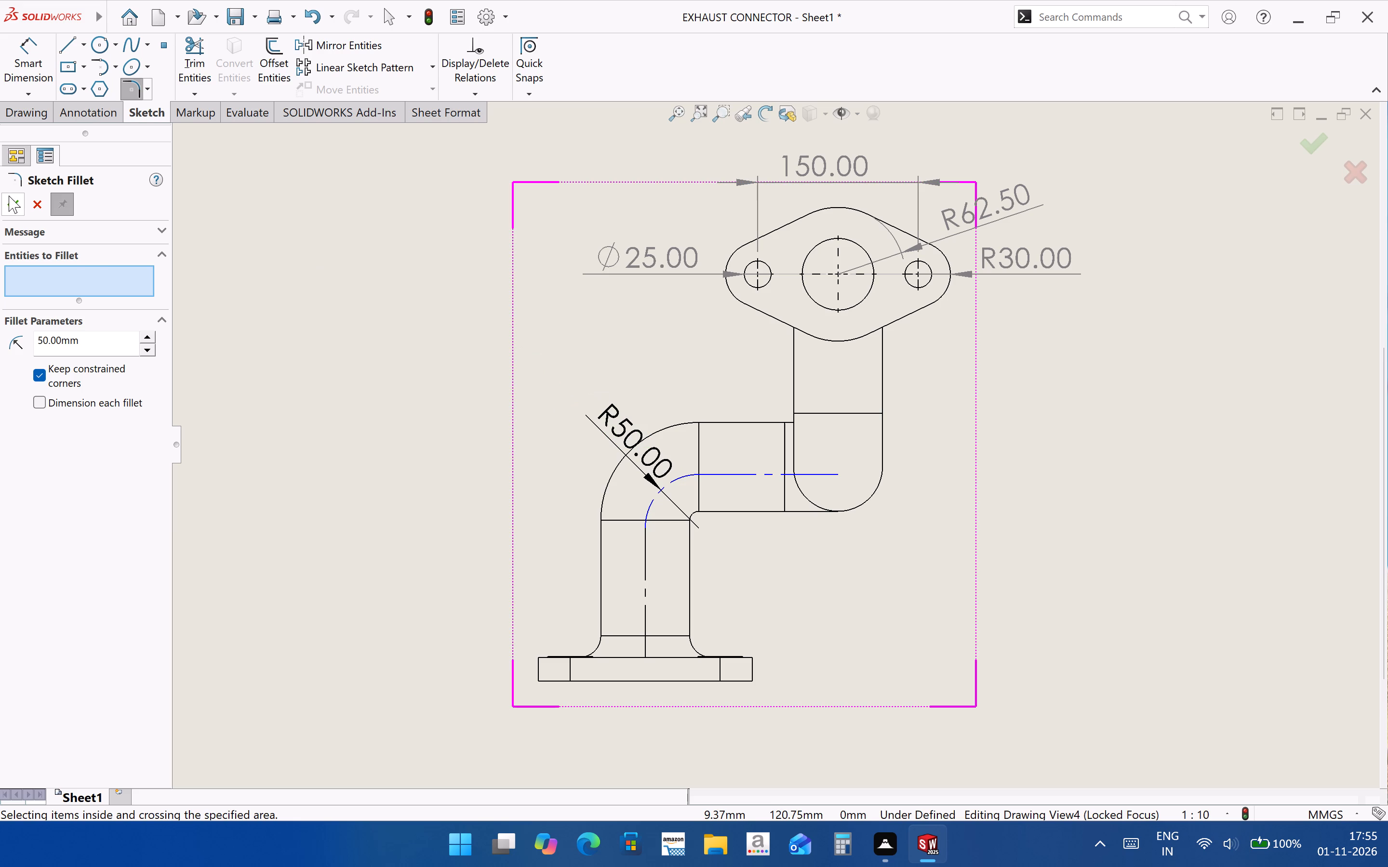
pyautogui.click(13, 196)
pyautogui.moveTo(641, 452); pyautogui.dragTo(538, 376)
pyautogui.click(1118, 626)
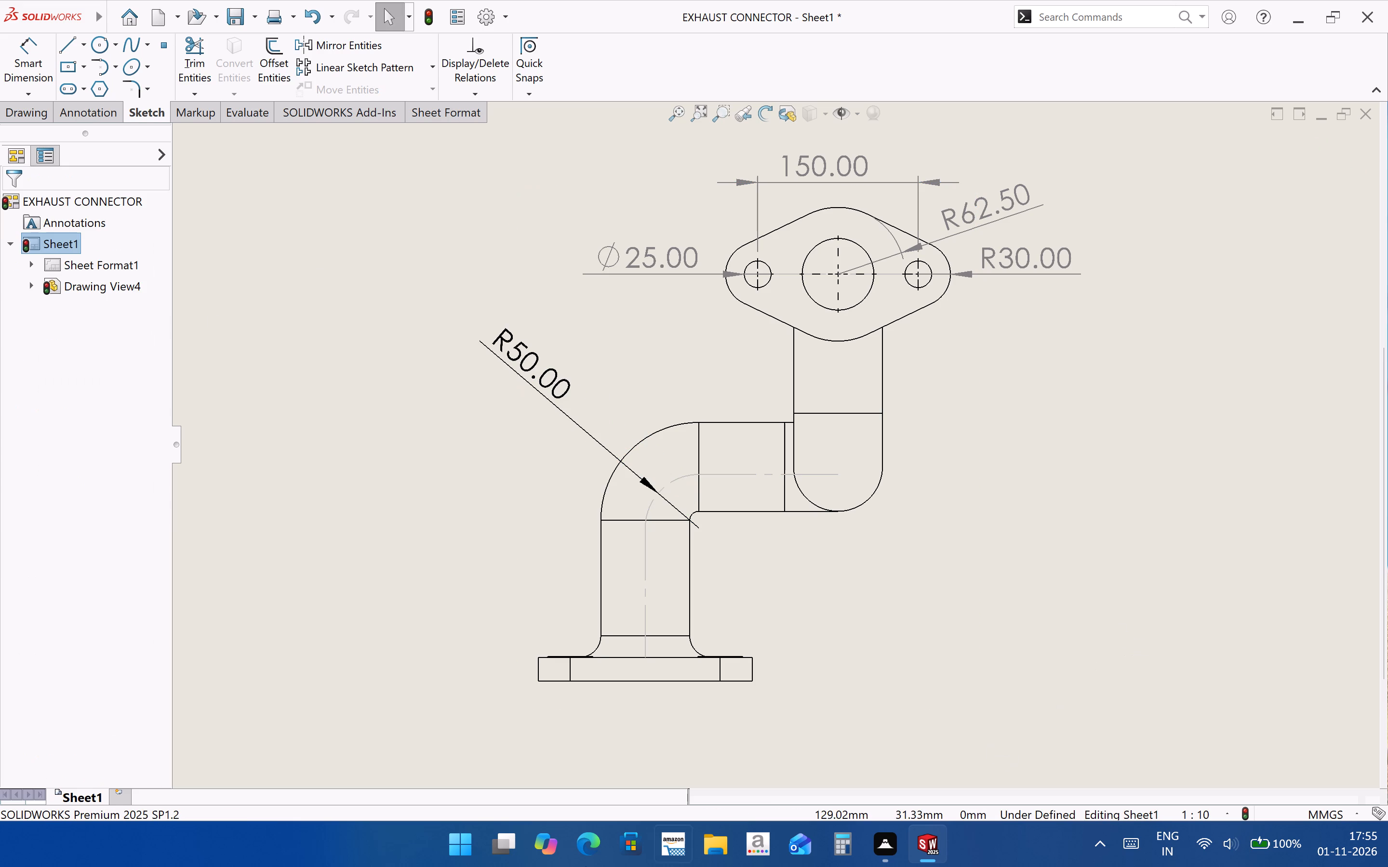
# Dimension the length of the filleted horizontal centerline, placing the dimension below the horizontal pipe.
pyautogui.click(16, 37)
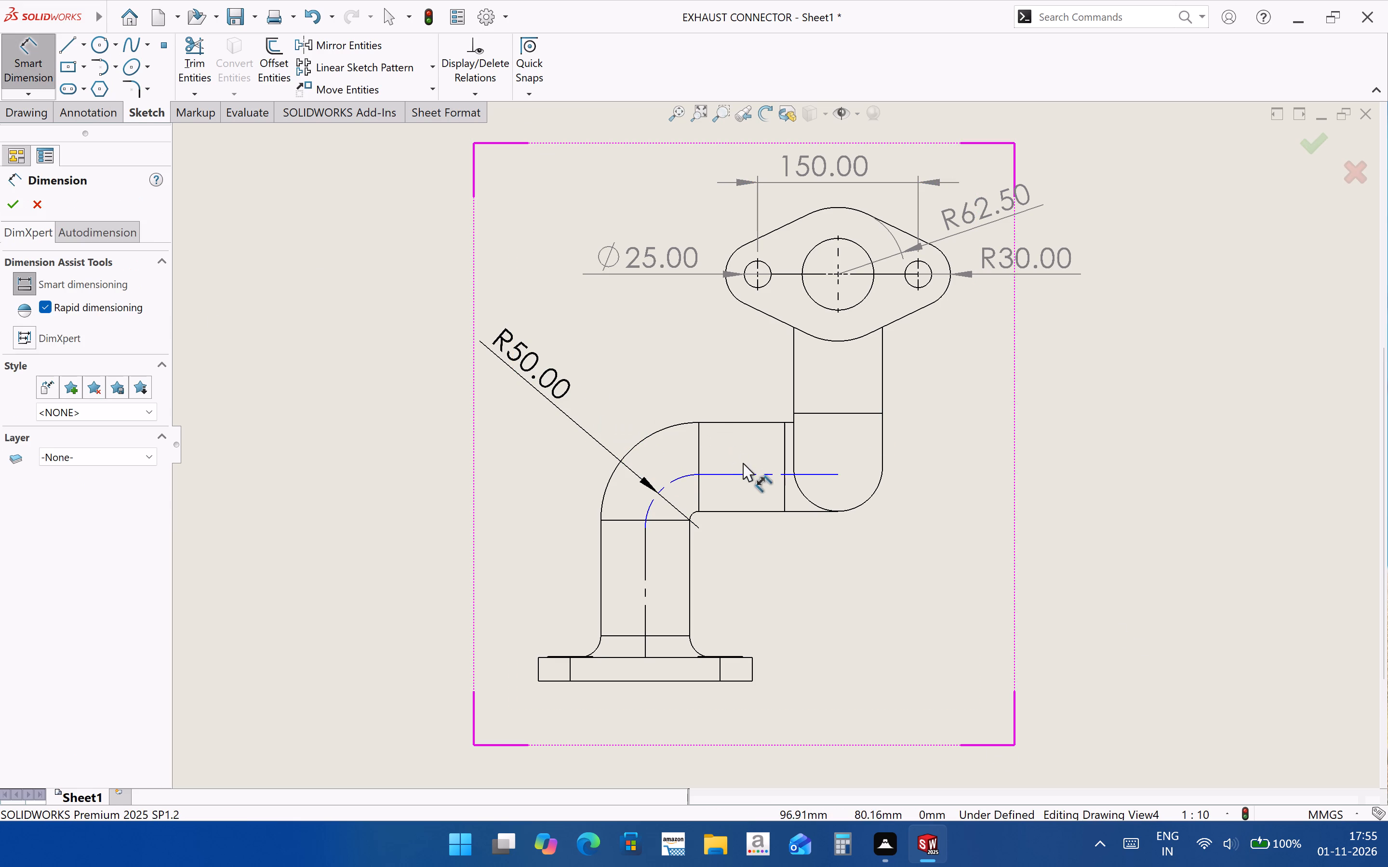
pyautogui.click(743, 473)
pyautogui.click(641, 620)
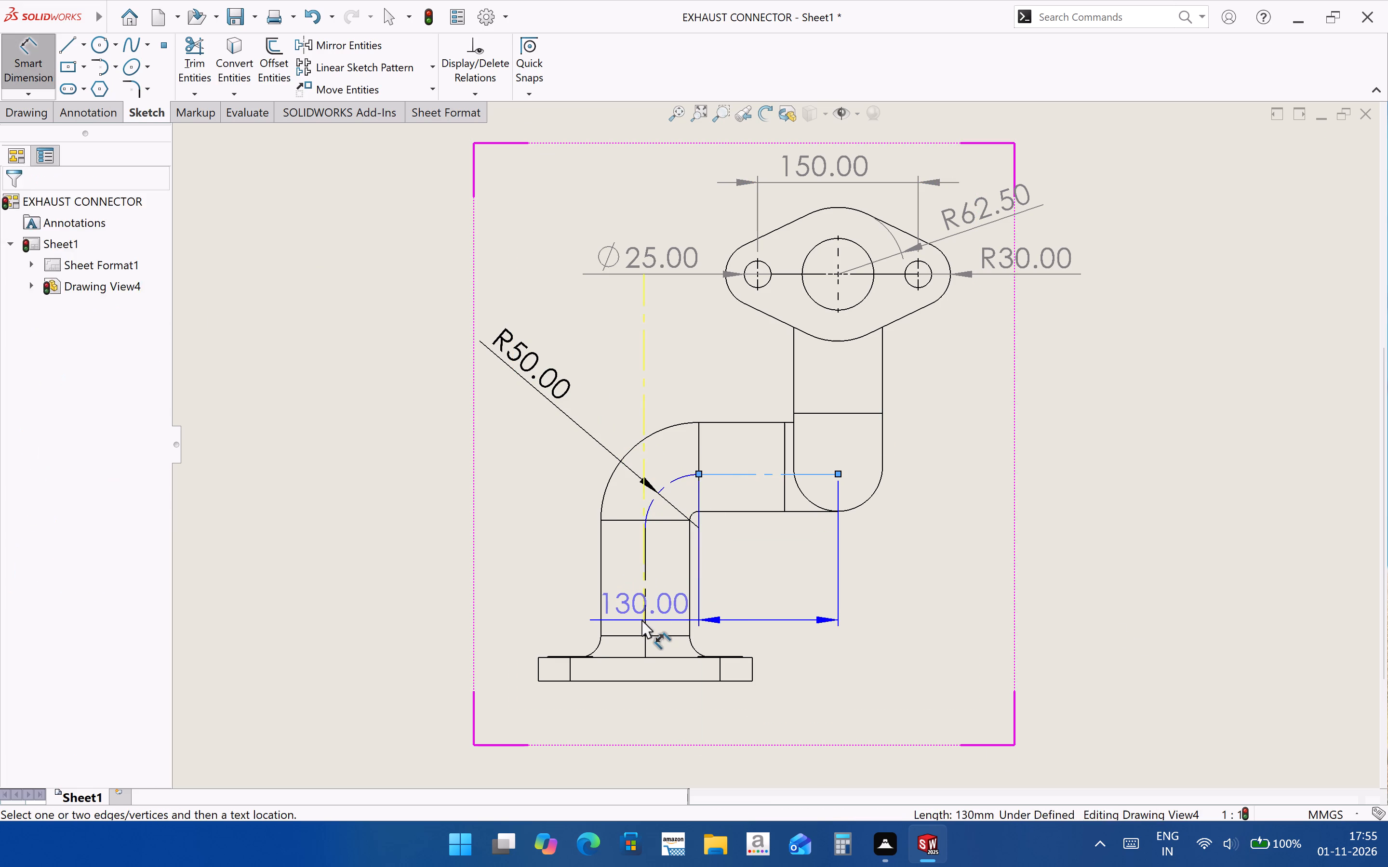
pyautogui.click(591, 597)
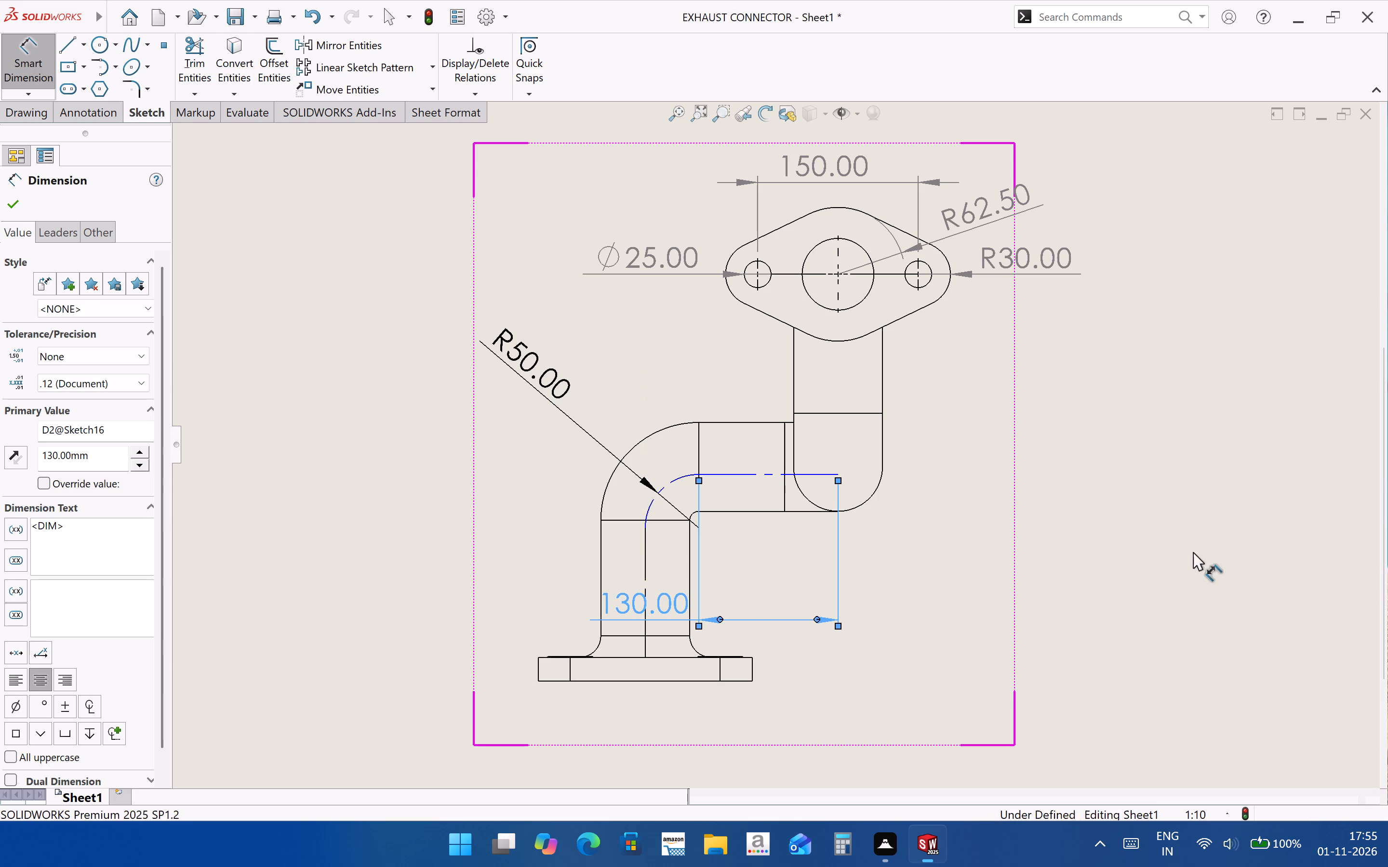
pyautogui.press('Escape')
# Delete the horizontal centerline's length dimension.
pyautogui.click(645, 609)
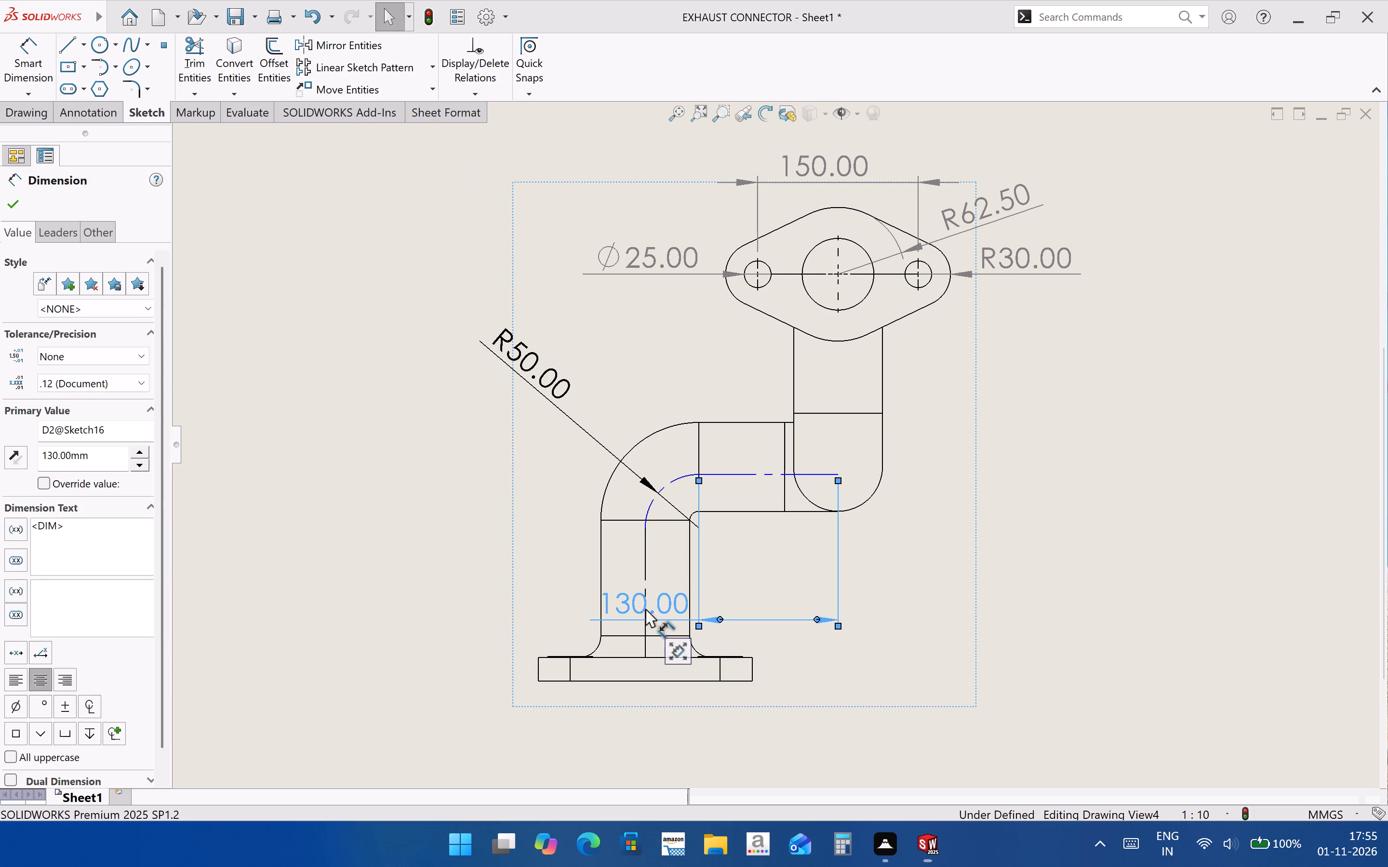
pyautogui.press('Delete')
# Delete the vertical centerline, the horizontal centerline and the fillet arc between them, including the arc's radius dimension.
pyautogui.click(643, 592)
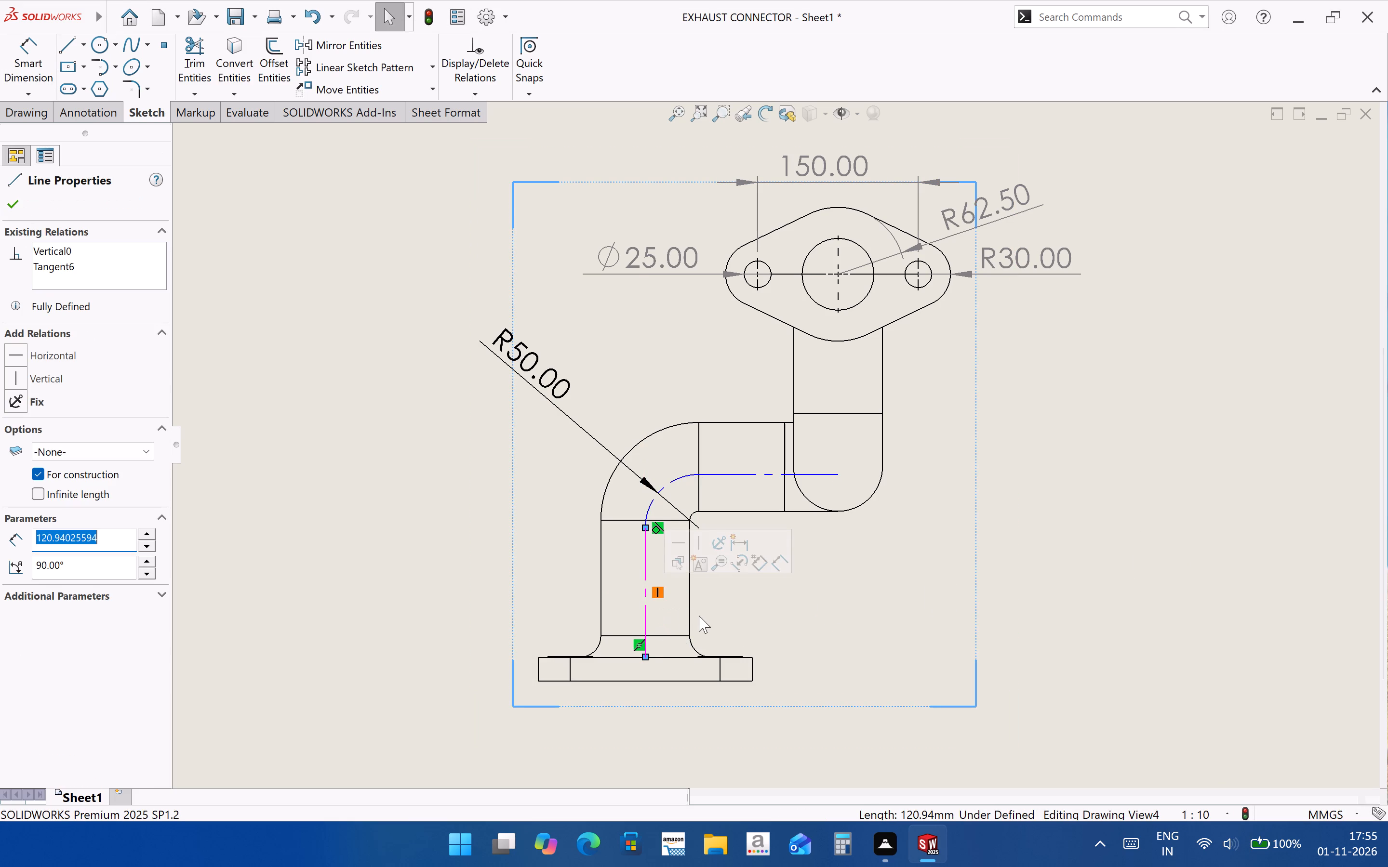
pyautogui.press('Delete')
pyautogui.click(742, 475)
pyautogui.press('Delete')
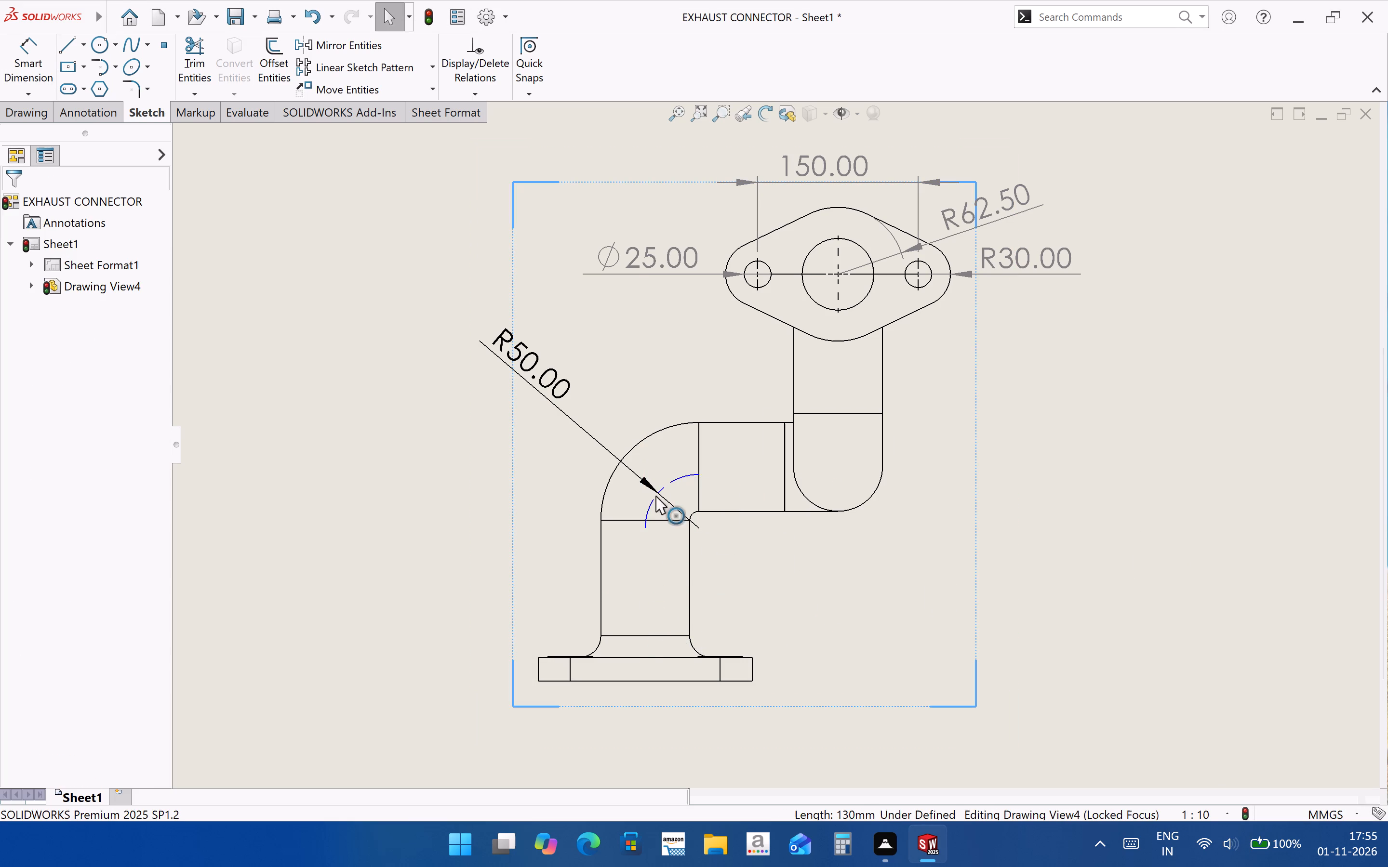
pyautogui.click(666, 487)
pyautogui.press('Delete')
pyautogui.moveTo(618, 423); pyautogui.dragTo(610, 425)
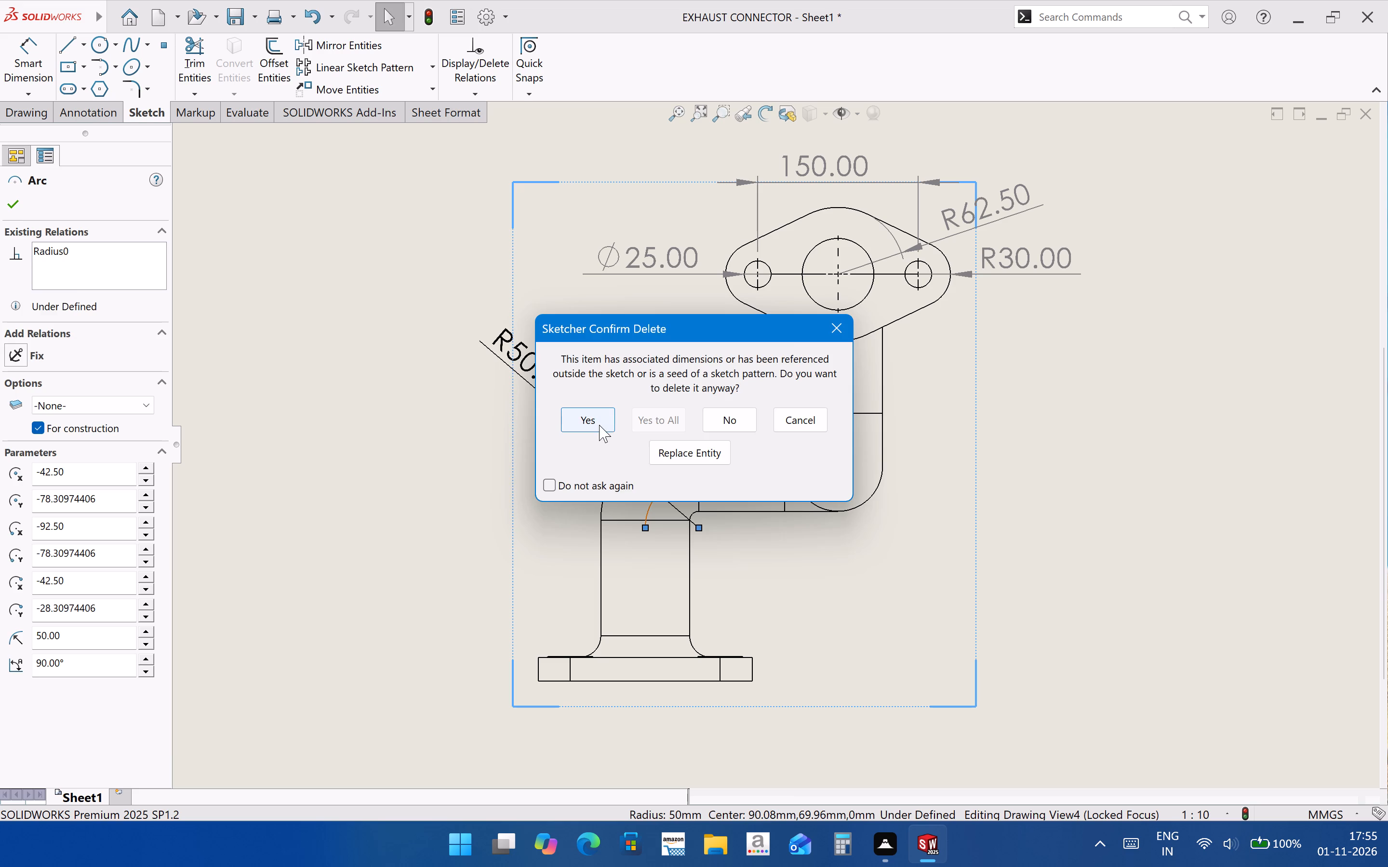
pyautogui.click(599, 425)
# Change the front view's display style to Hidden Lines Visible.
pyautogui.scroll(1, 749, 504)
pyautogui.click(895, 588)
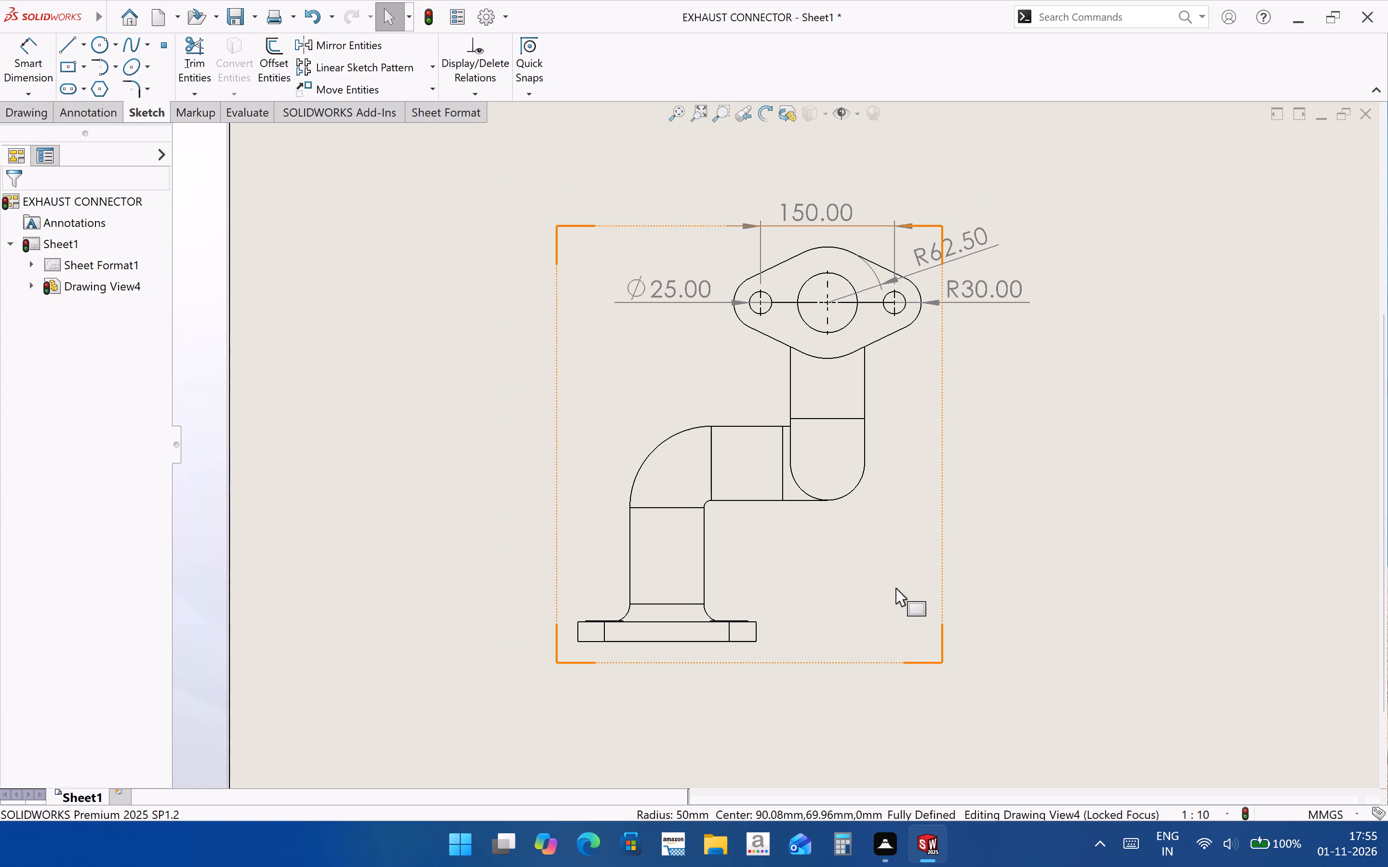
pyautogui.click(71, 696)
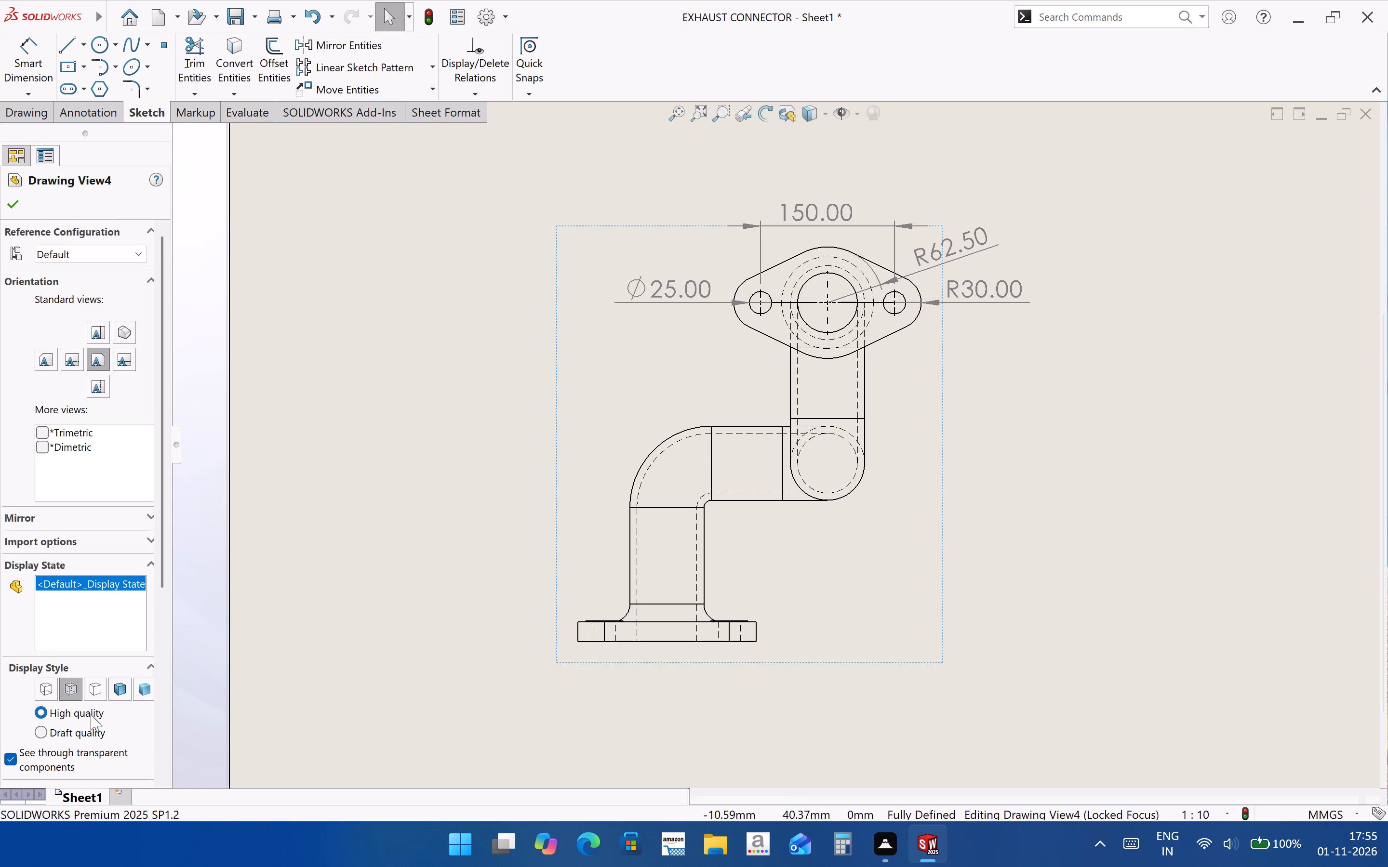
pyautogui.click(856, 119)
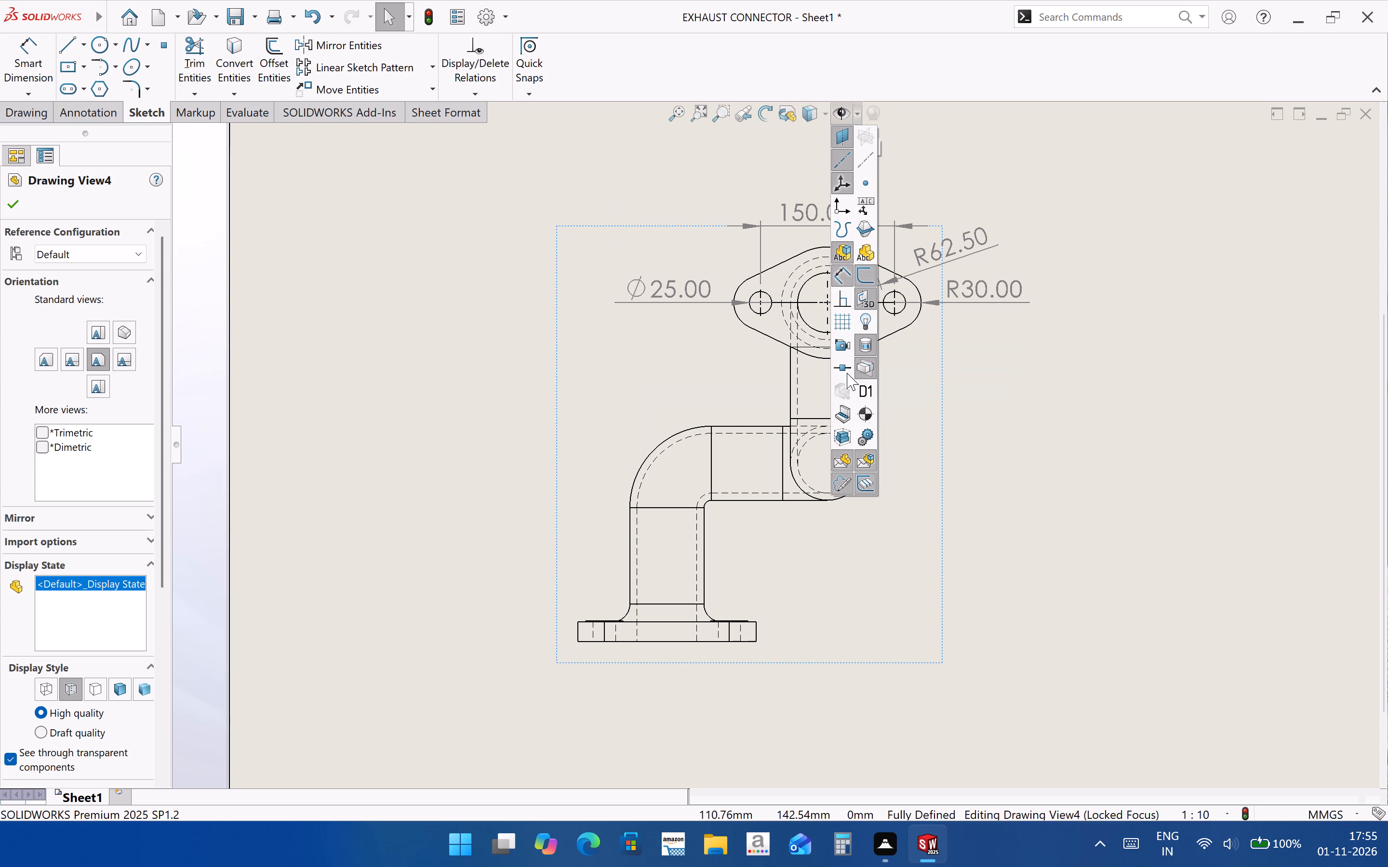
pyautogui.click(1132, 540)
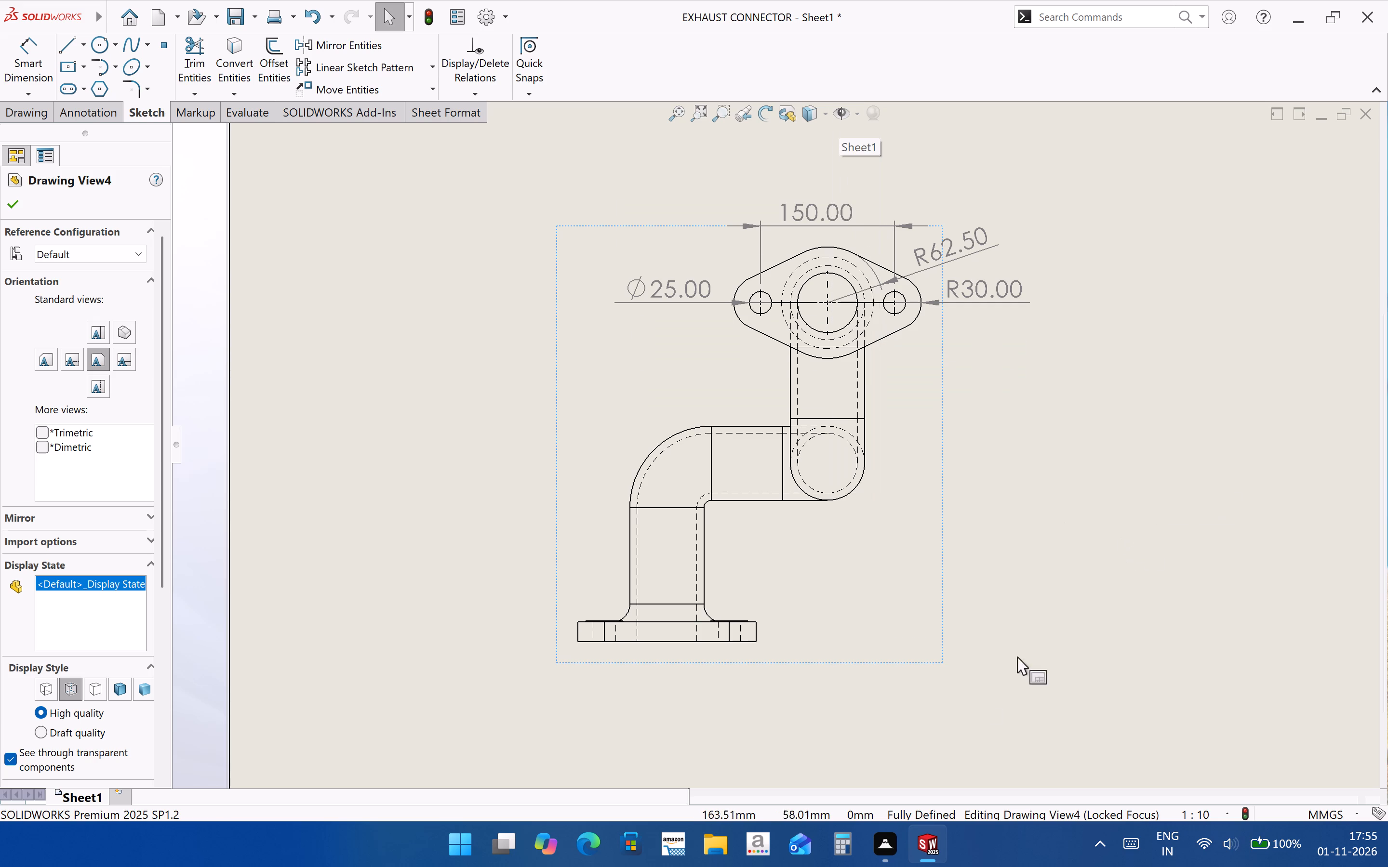
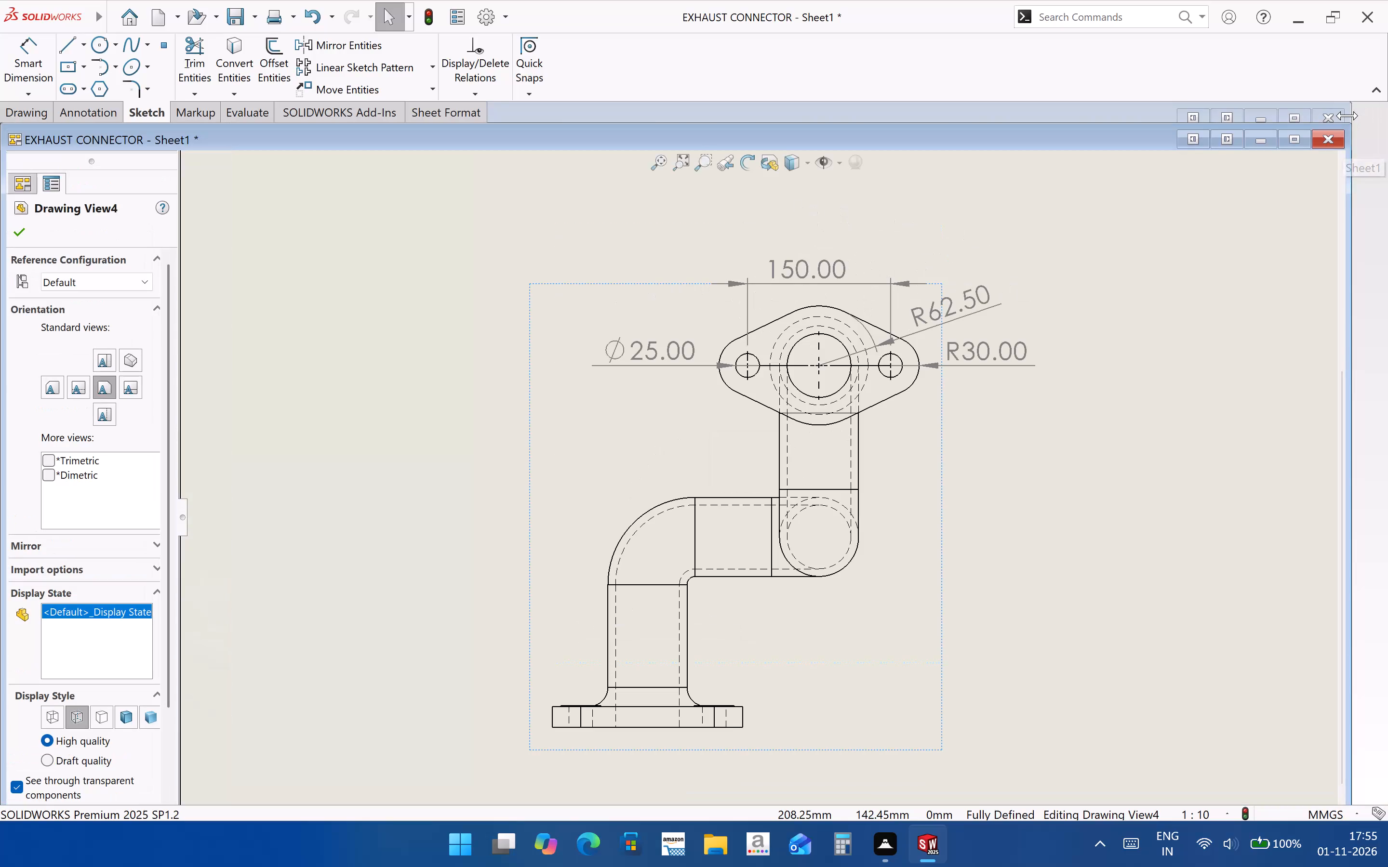
# Delete the front view together with its flange dimensions from the drawing sheet.
pyautogui.click(1304, 134)
pyautogui.scroll(2, 933, 694)
pyautogui.scroll(-1, 779, 336)
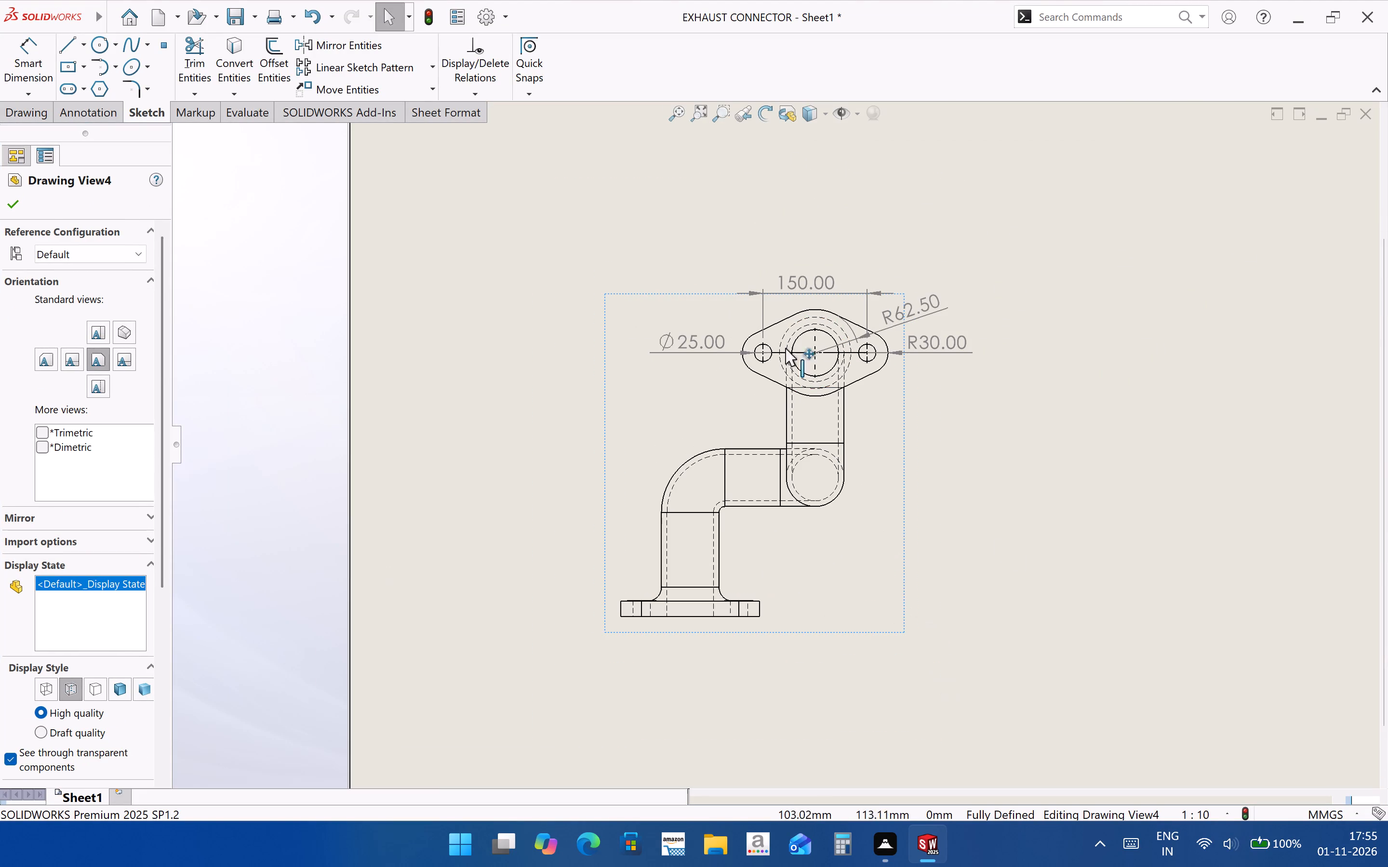
pyautogui.click(876, 570)
pyautogui.press('Delete')
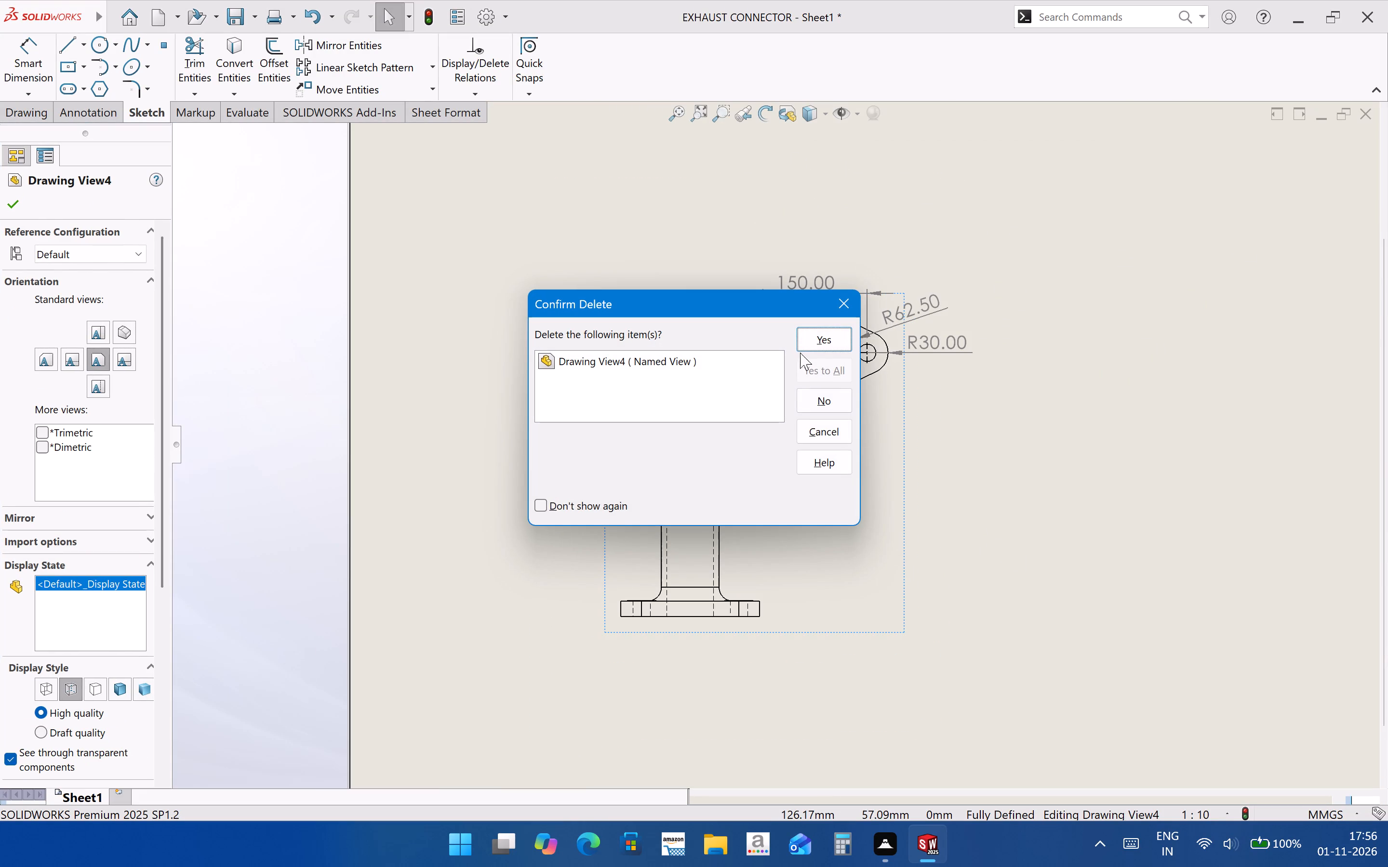
pyautogui.click(819, 343)
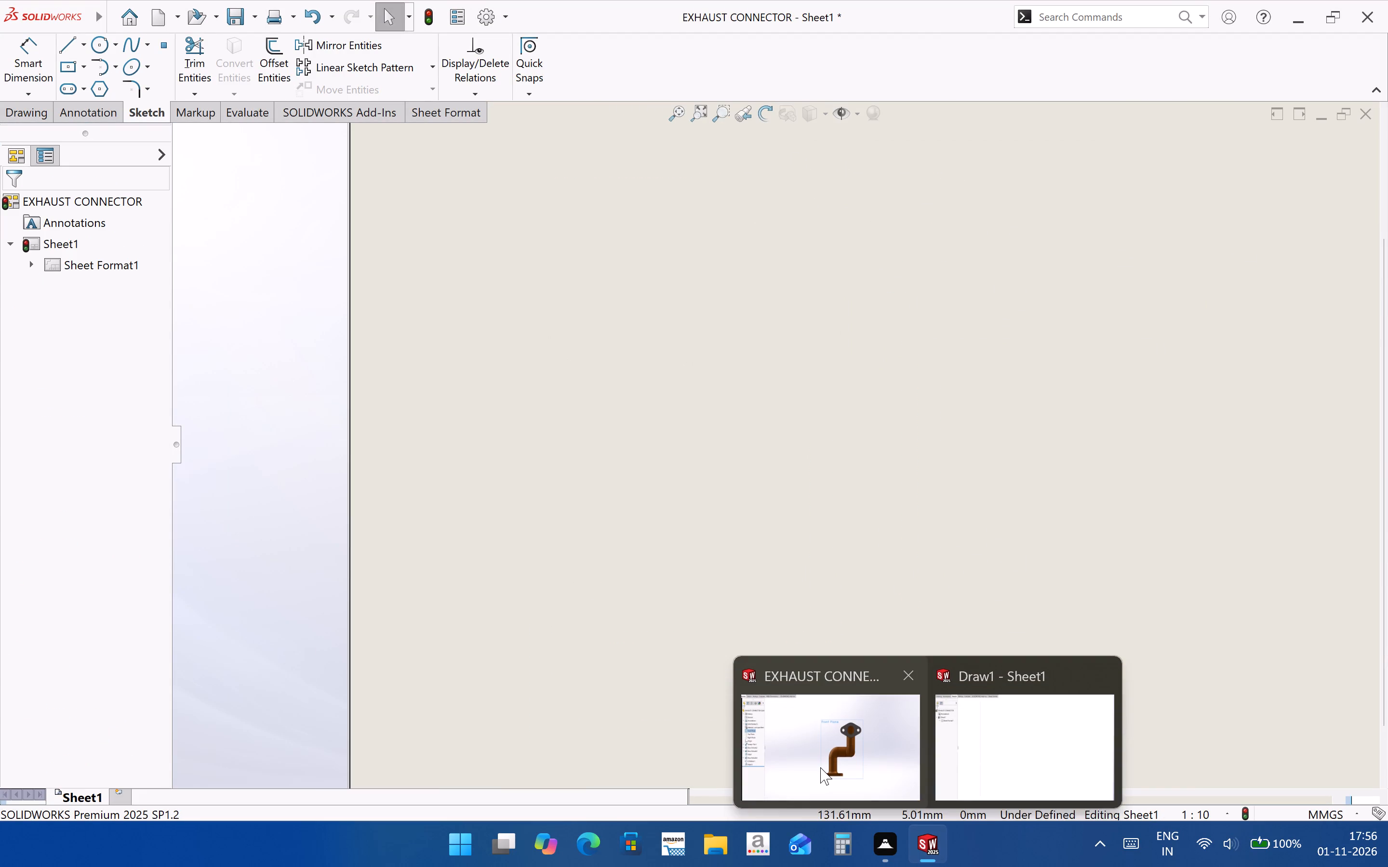
# Switch to the exhaust connector part model and examine its pipe bends and item visibility settings.
pyautogui.click(820, 767)
pyautogui.scroll(2, 843, 493)
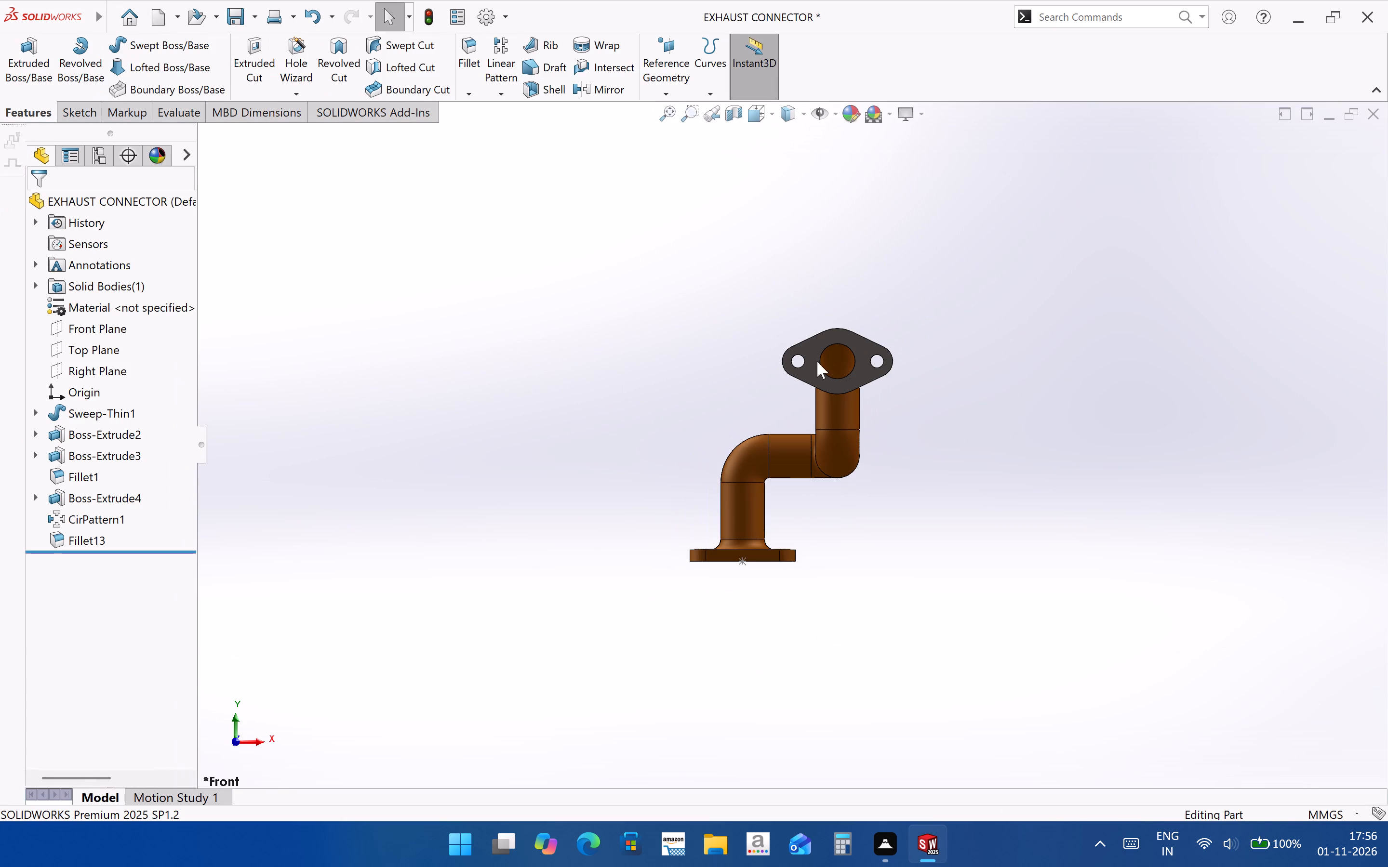
pyautogui.click(837, 111)
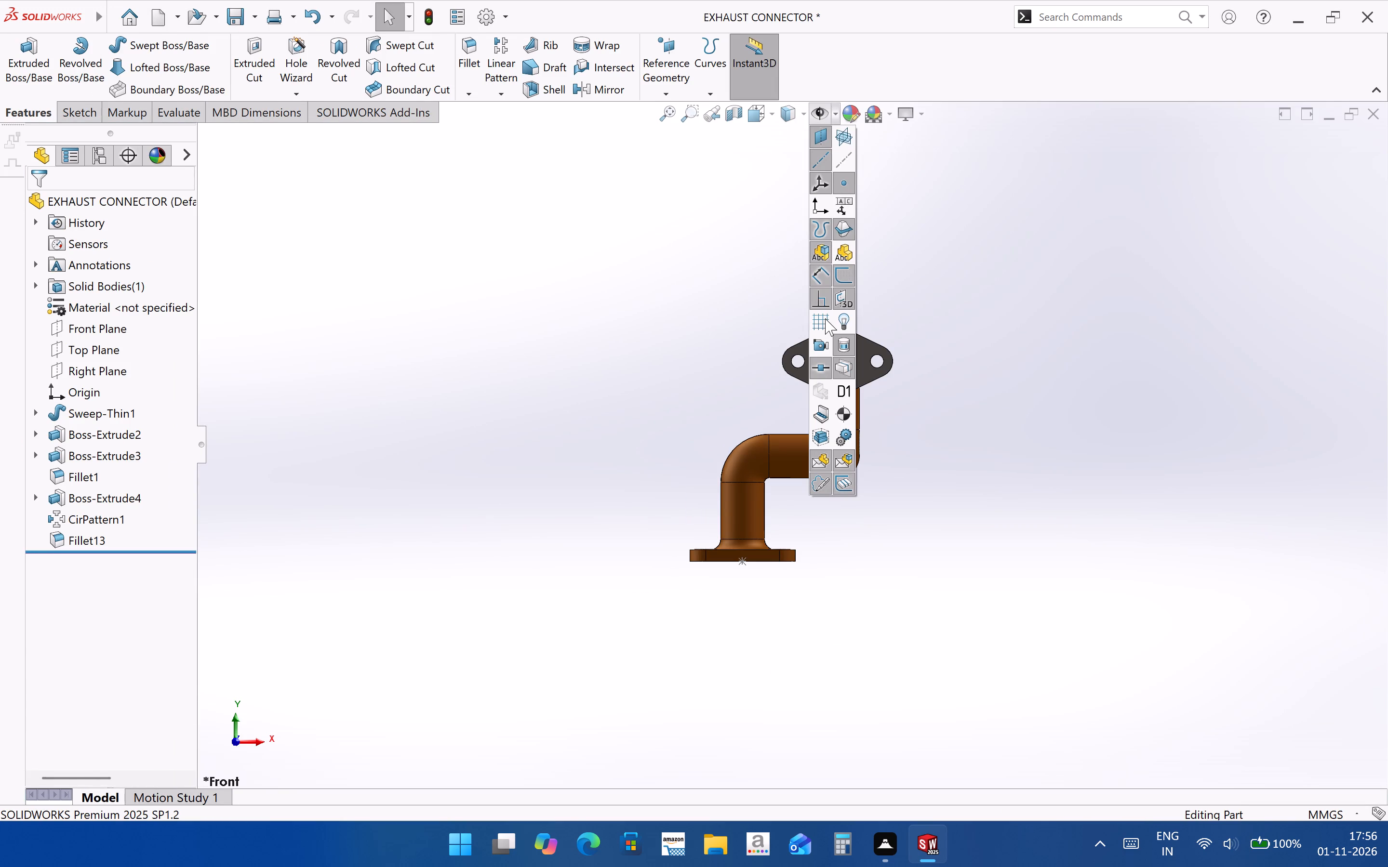
pyautogui.moveTo(876, 394); pyautogui.dragTo(912, 433, button='middle')
pyautogui.click(839, 109)
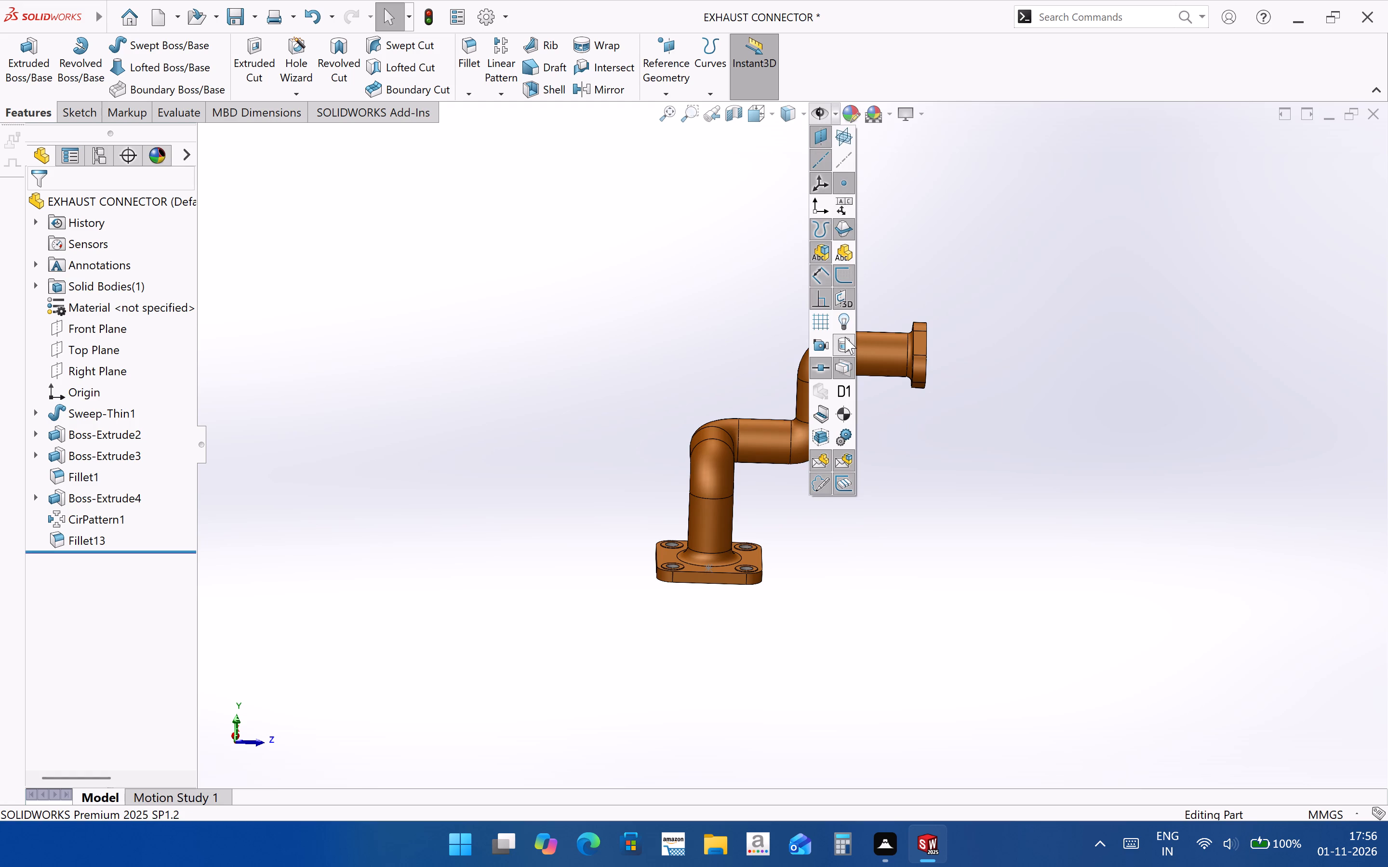
pyautogui.click(1095, 441)
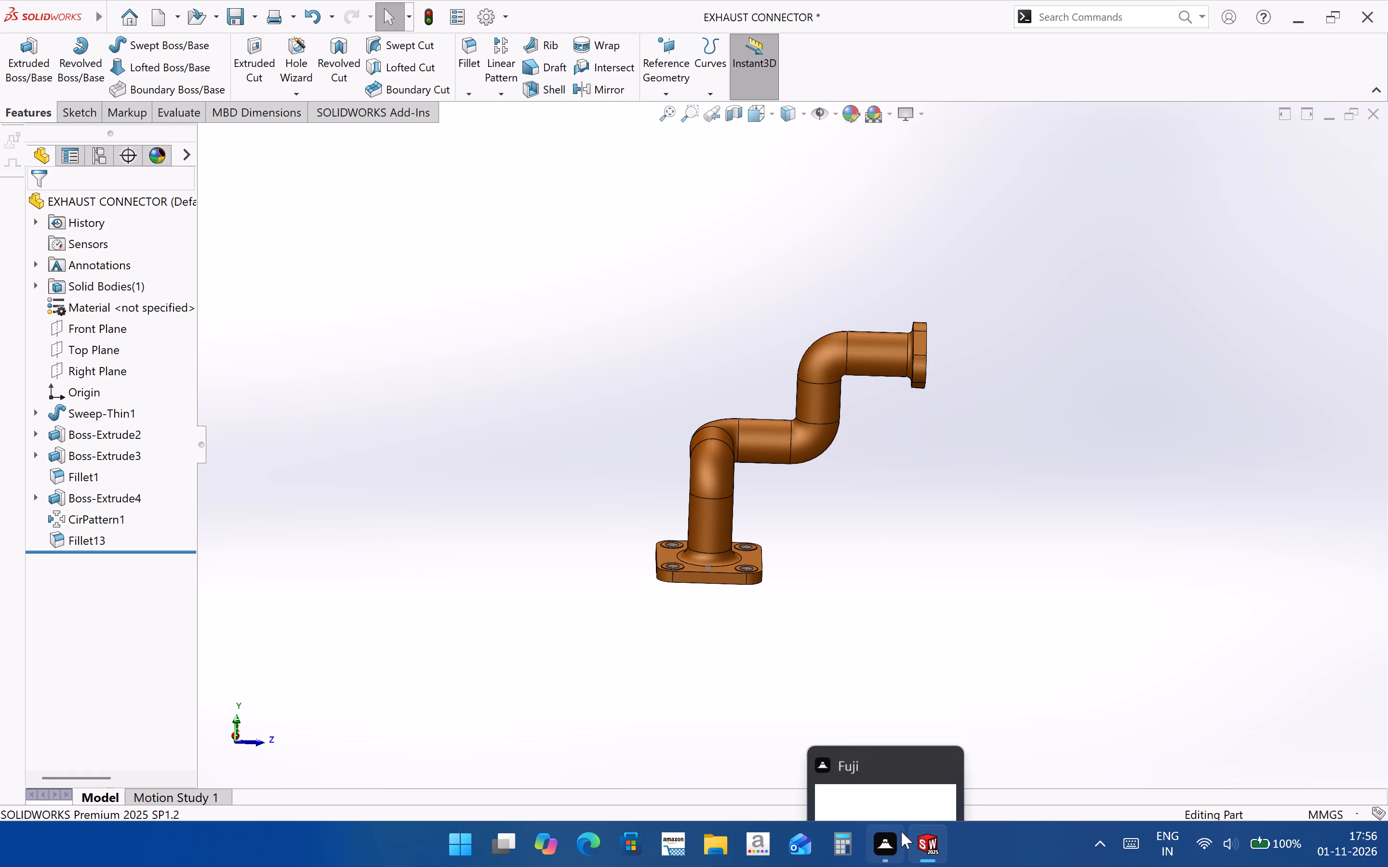
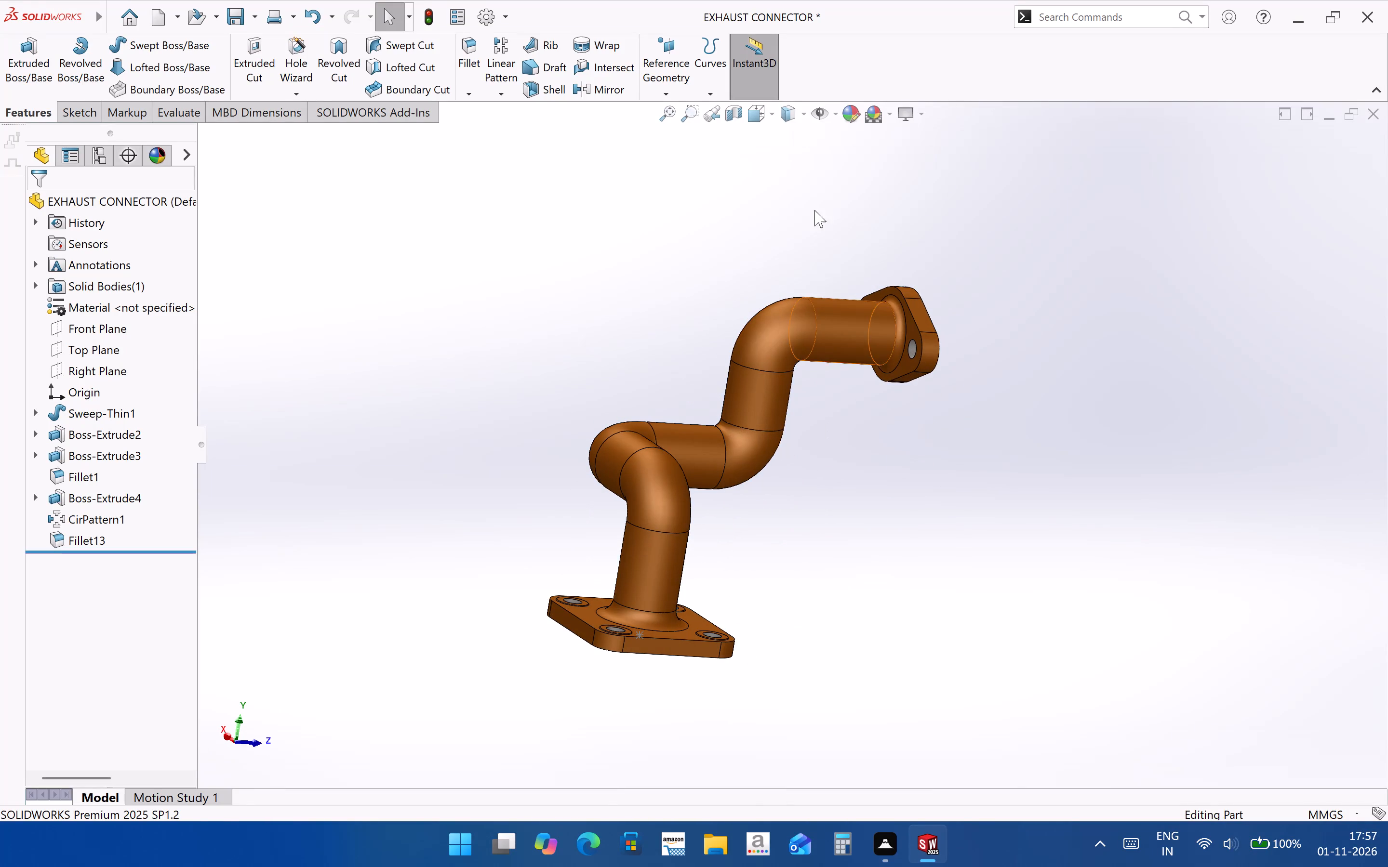
# Make the pipe's sweep path sketch, 3DSketch2 under Sweep-Thin1, visible in the exhaust connector part model.
pyautogui.click(805, 122)
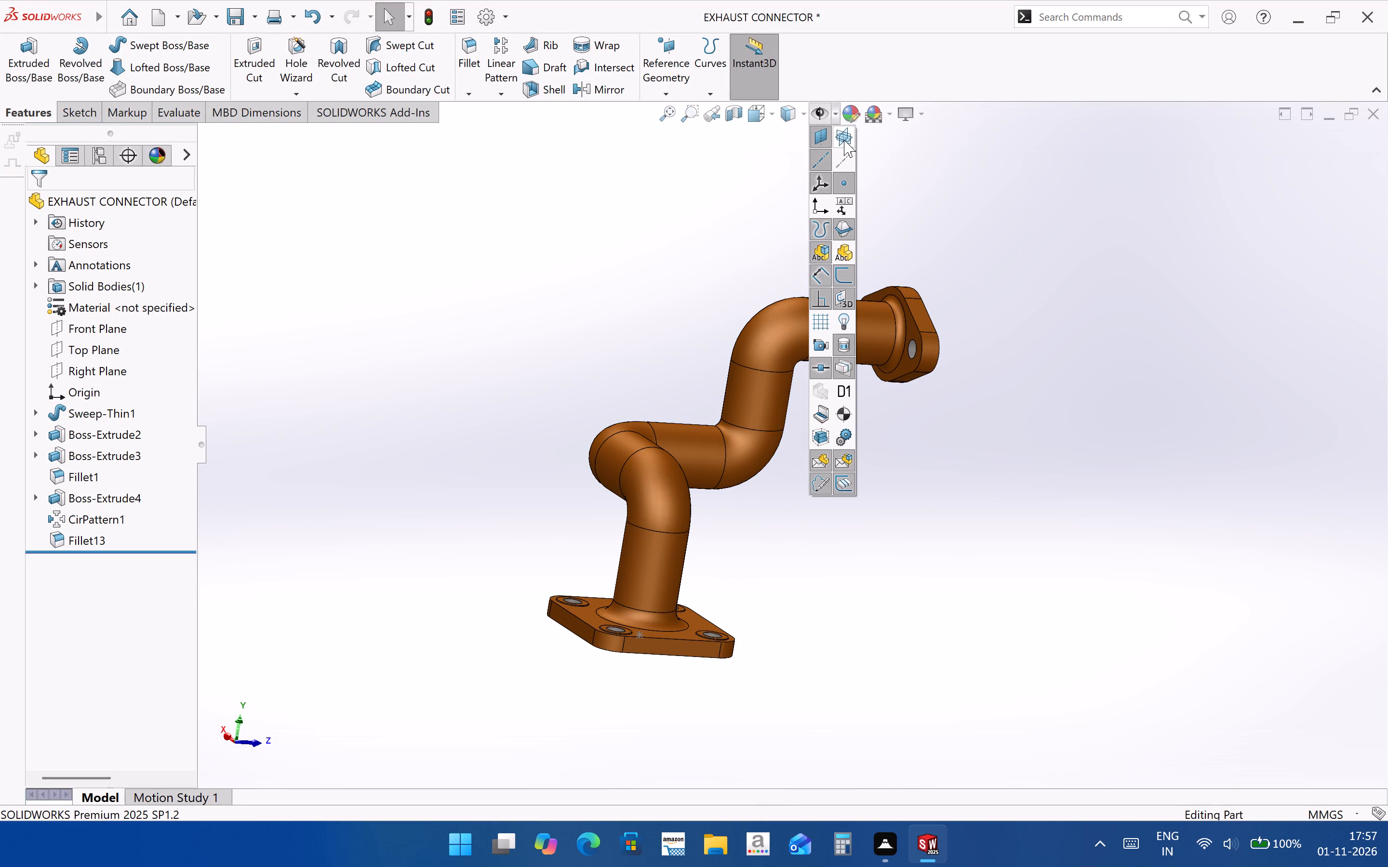
pyautogui.click(842, 275)
pyautogui.click(845, 282)
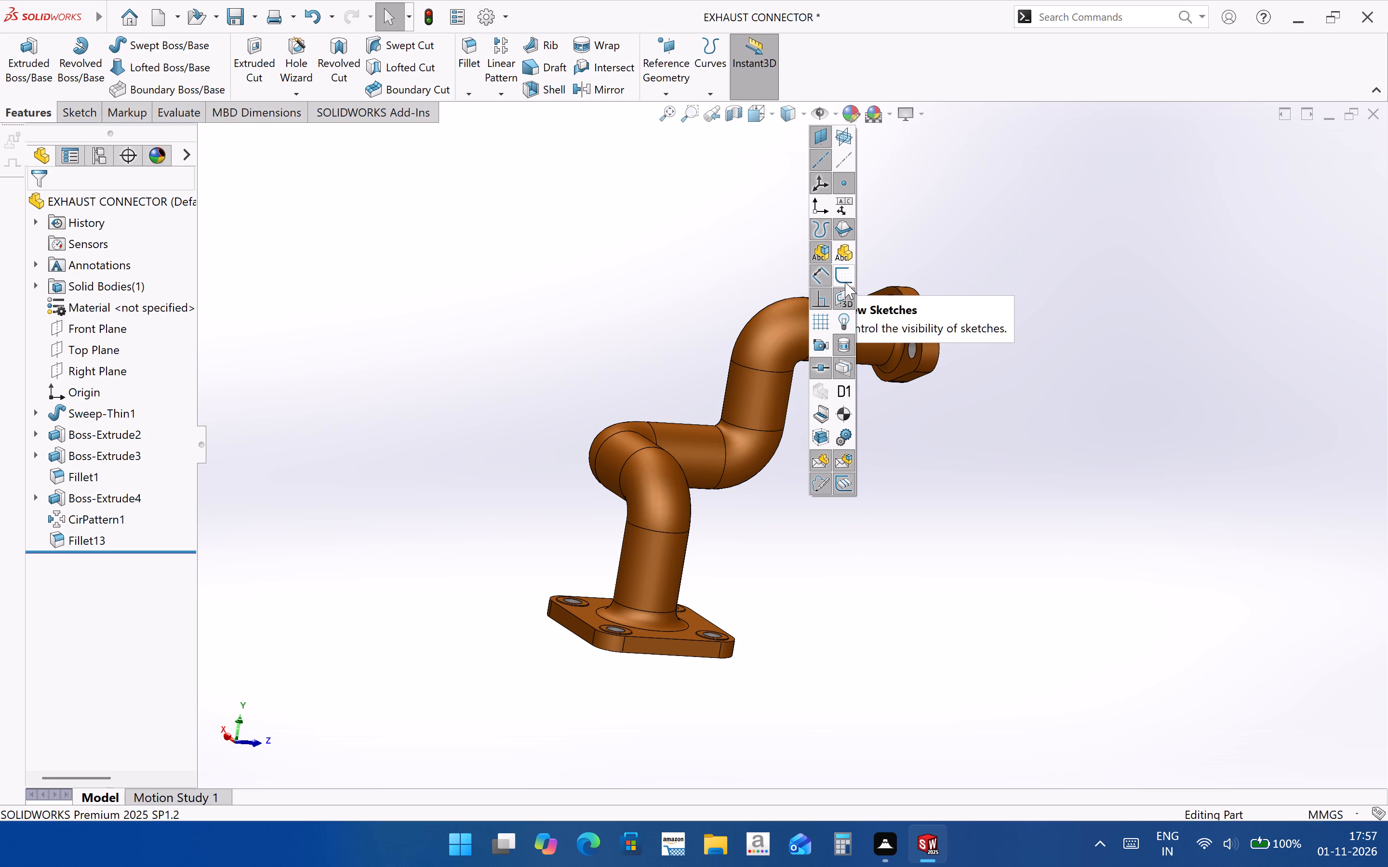
pyautogui.click(953, 533)
pyautogui.moveTo(772, 590); pyautogui.dragTo(599, 541, button='middle')
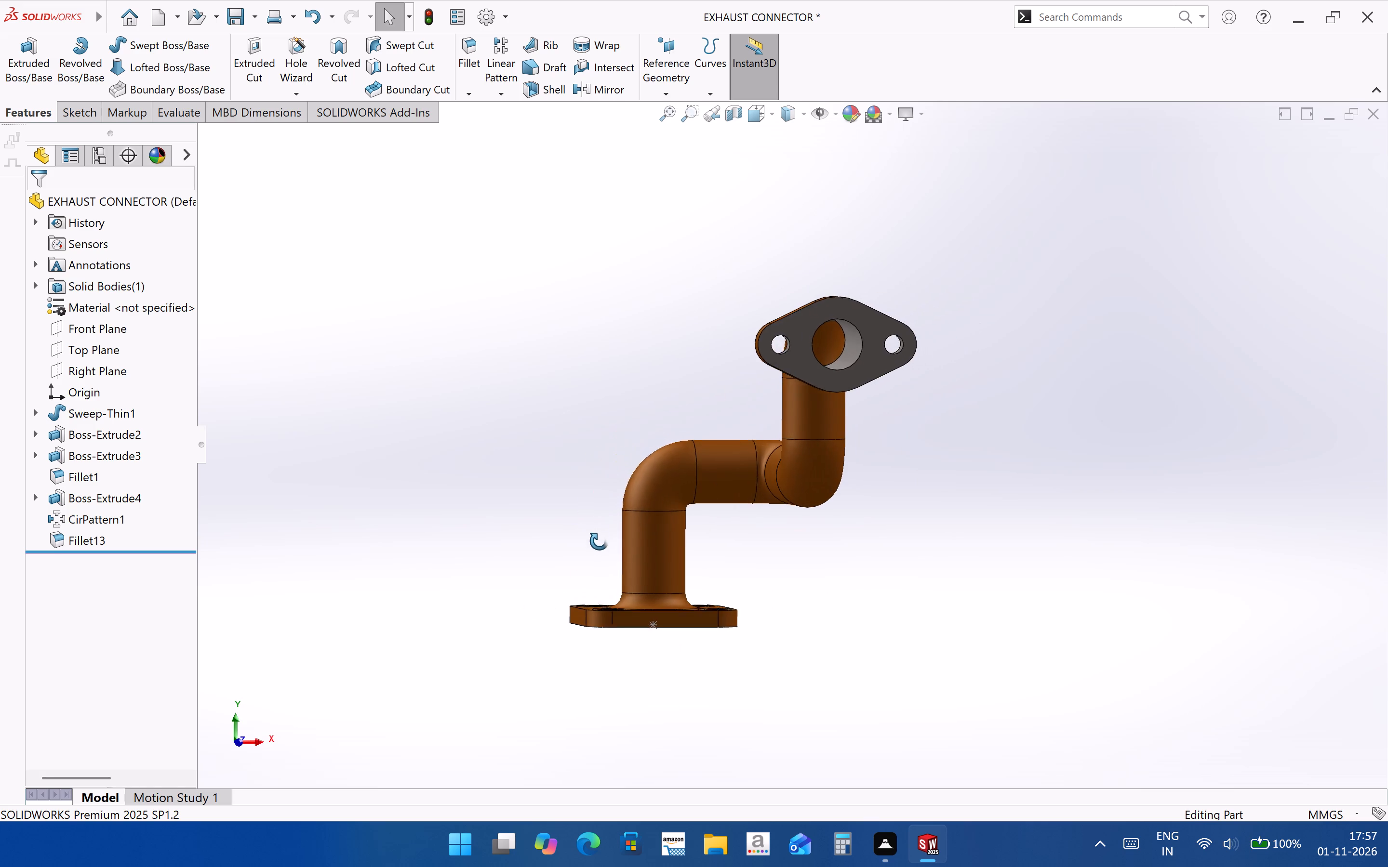
pyautogui.moveTo(599, 541); pyautogui.dragTo(641, 631, button='middle')
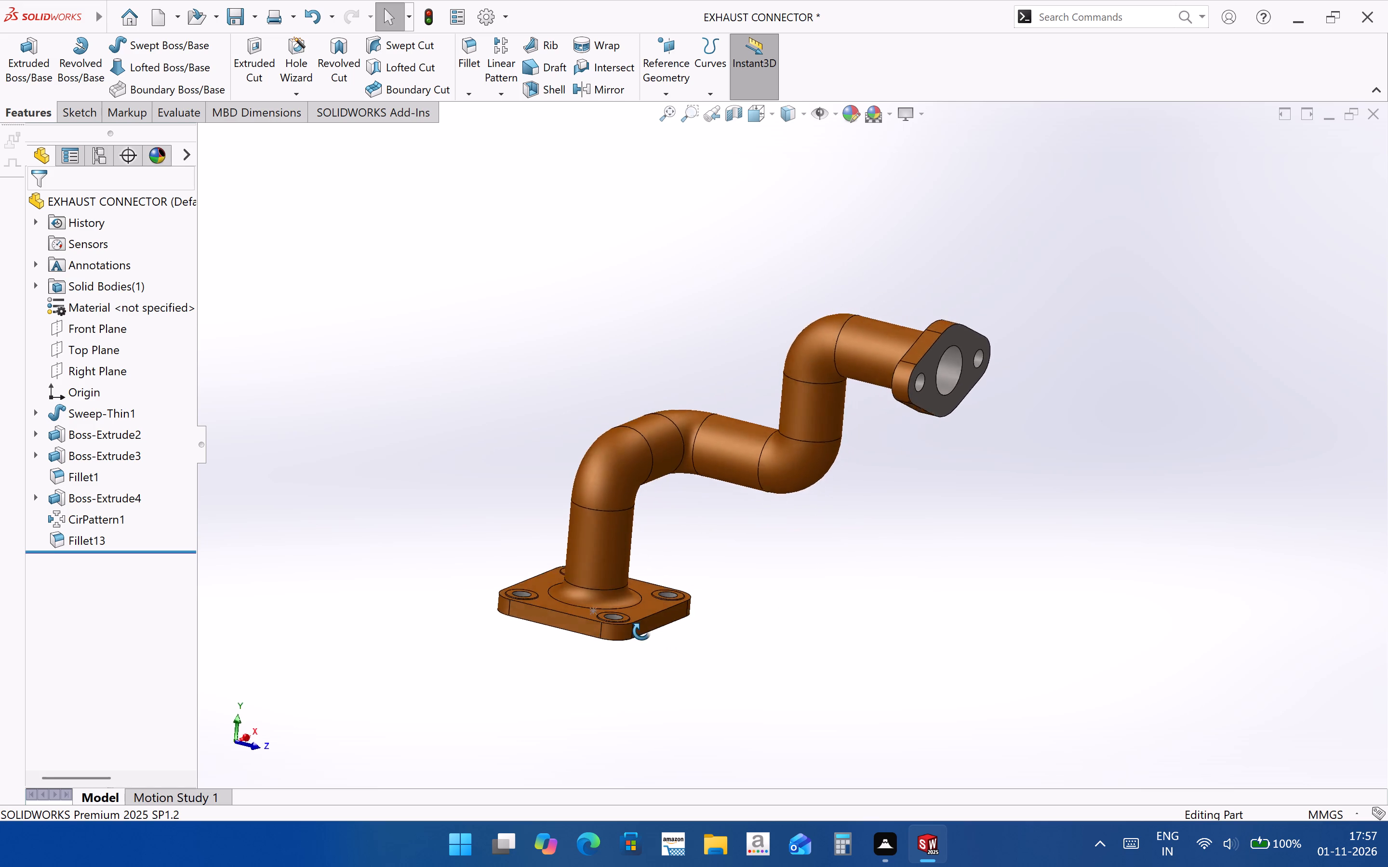
pyautogui.moveTo(641, 631); pyautogui.dragTo(721, 260, button='middle')
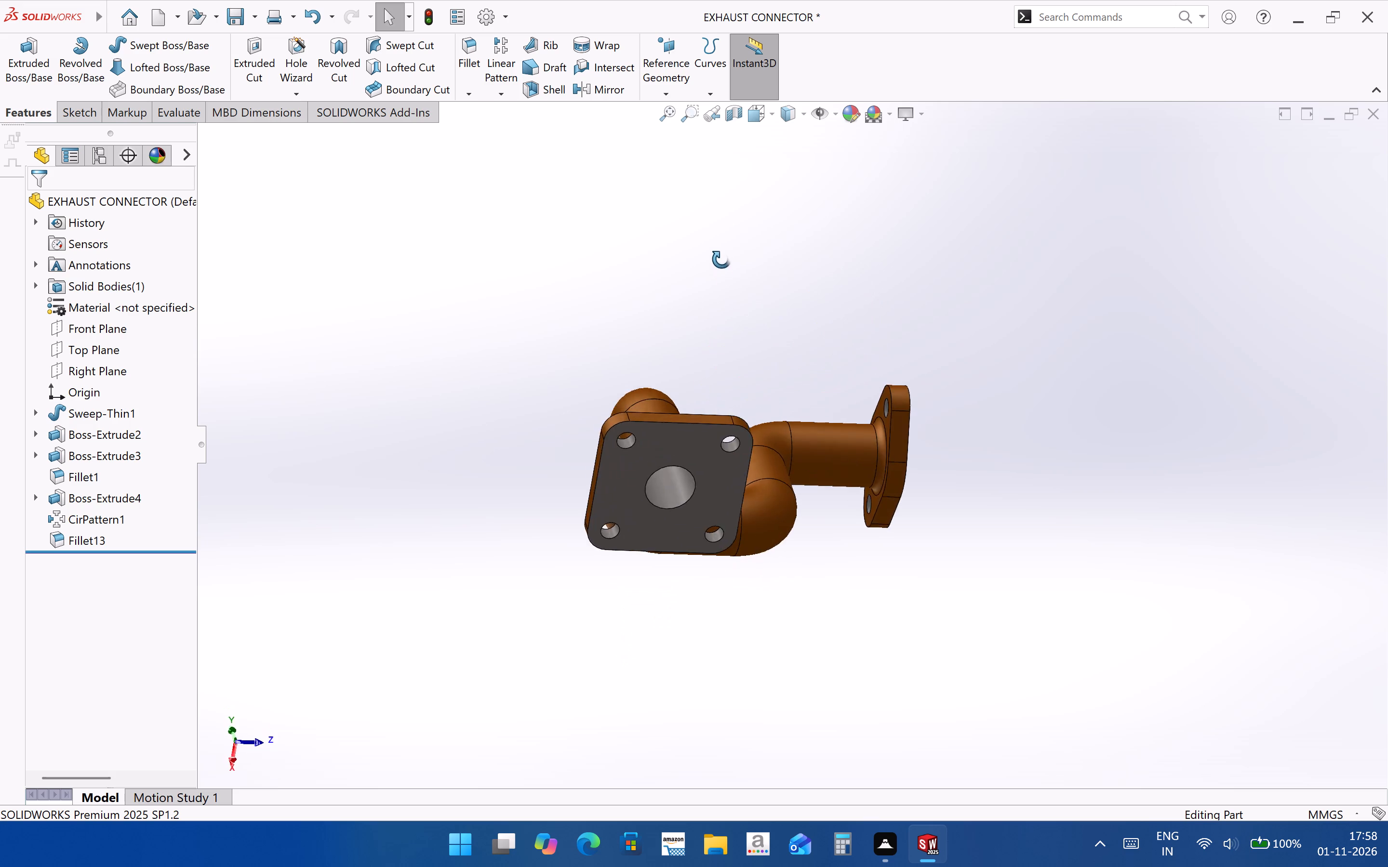
pyautogui.moveTo(721, 260); pyautogui.dragTo(632, 528, button='middle')
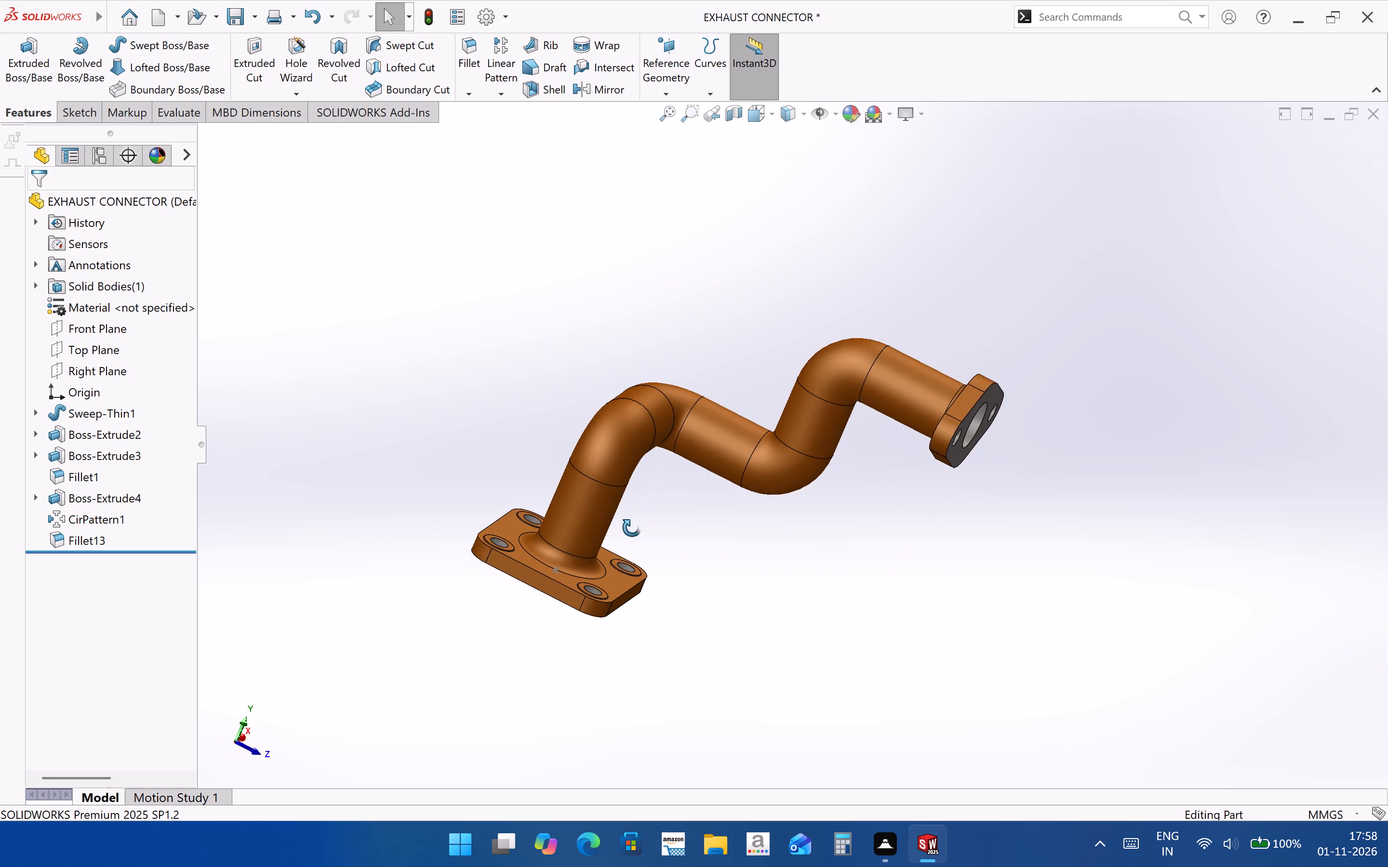
pyautogui.moveTo(632, 528); pyautogui.dragTo(631, 530, button='middle')
pyautogui.click(31, 417)
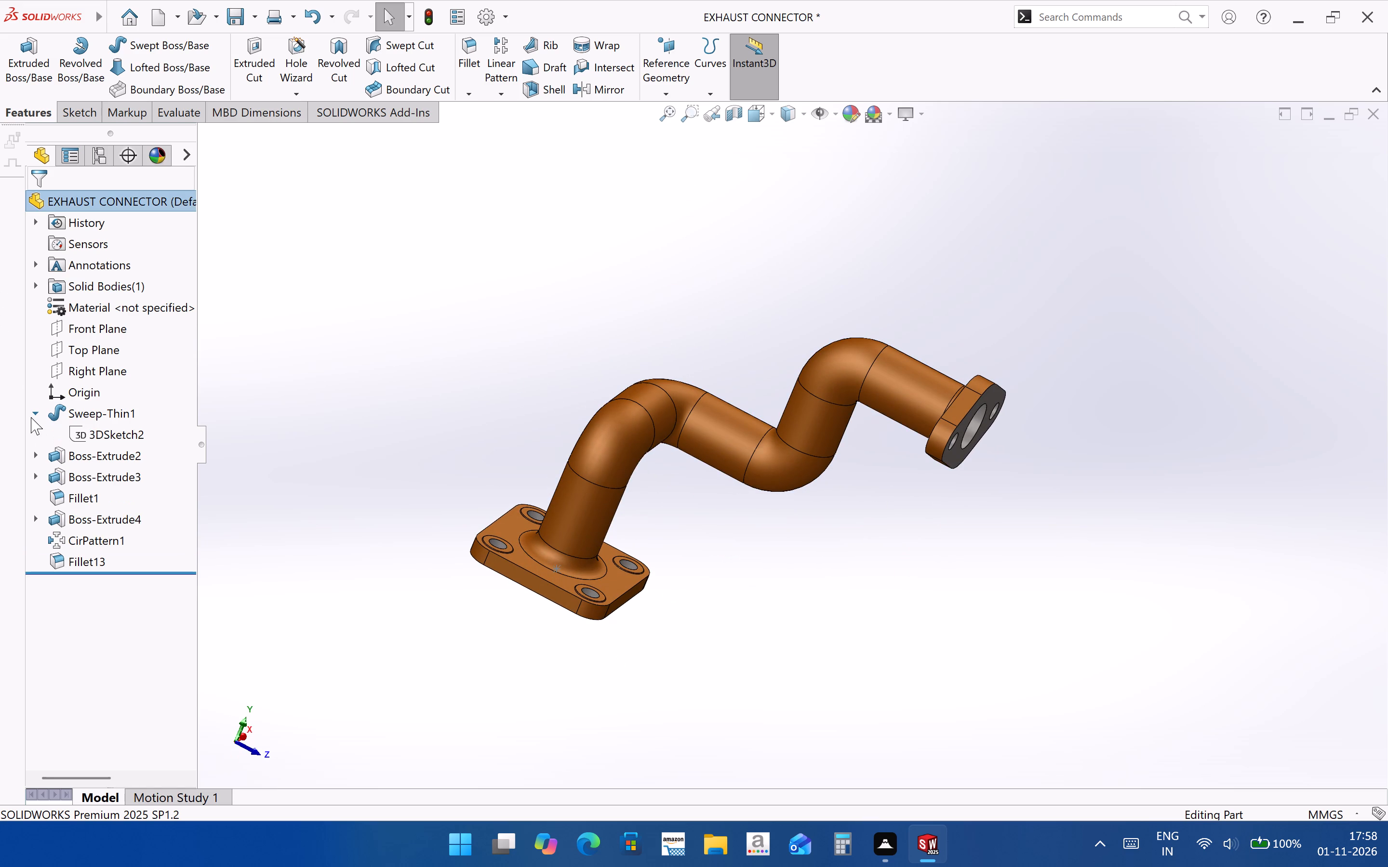
pyautogui.click(94, 433)
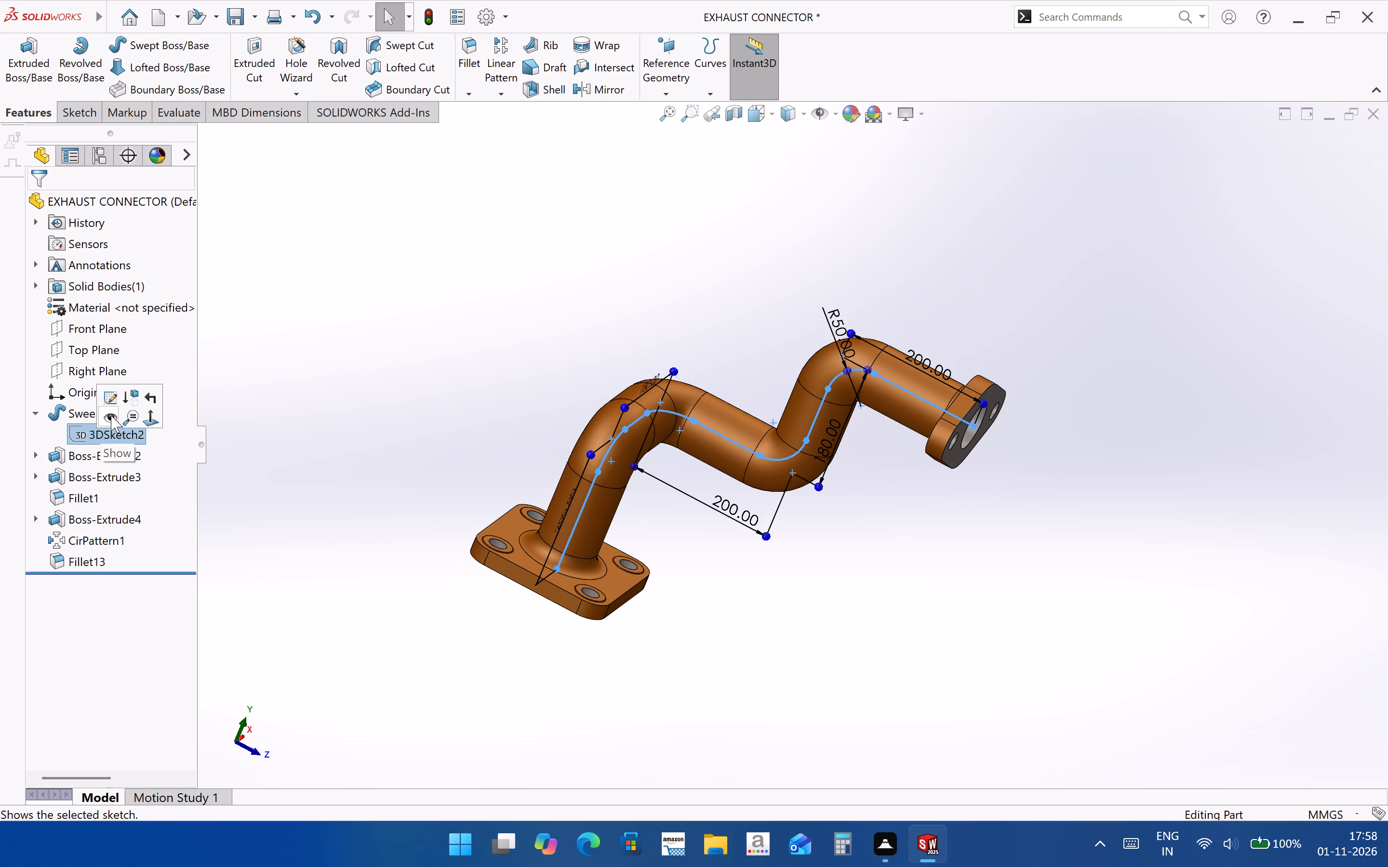
pyautogui.click(111, 415)
pyautogui.click(849, 631)
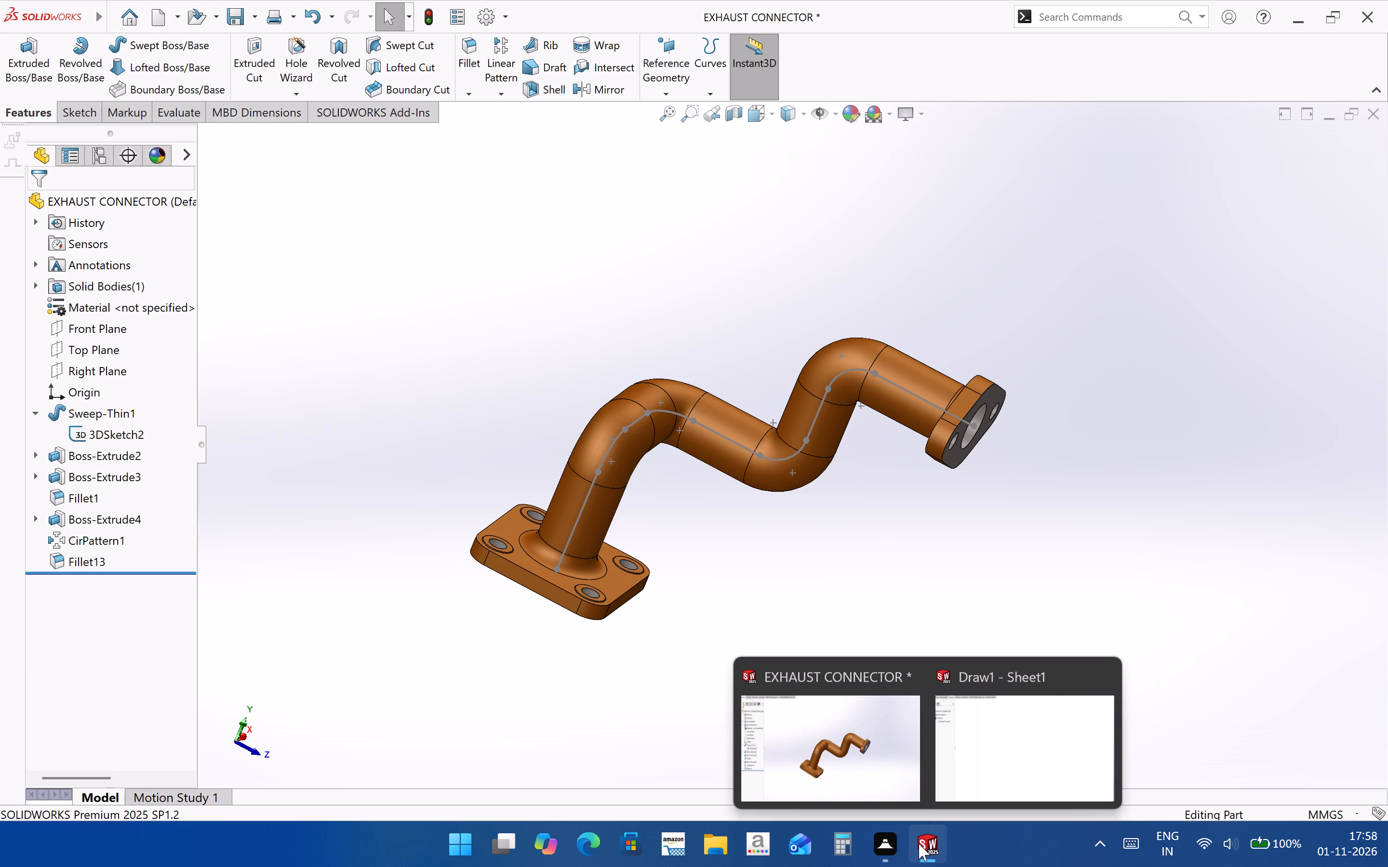
# Switch back to the exhaust connector drawing and place a front model view of the part on the empty sheet.
pyautogui.click(966, 767)
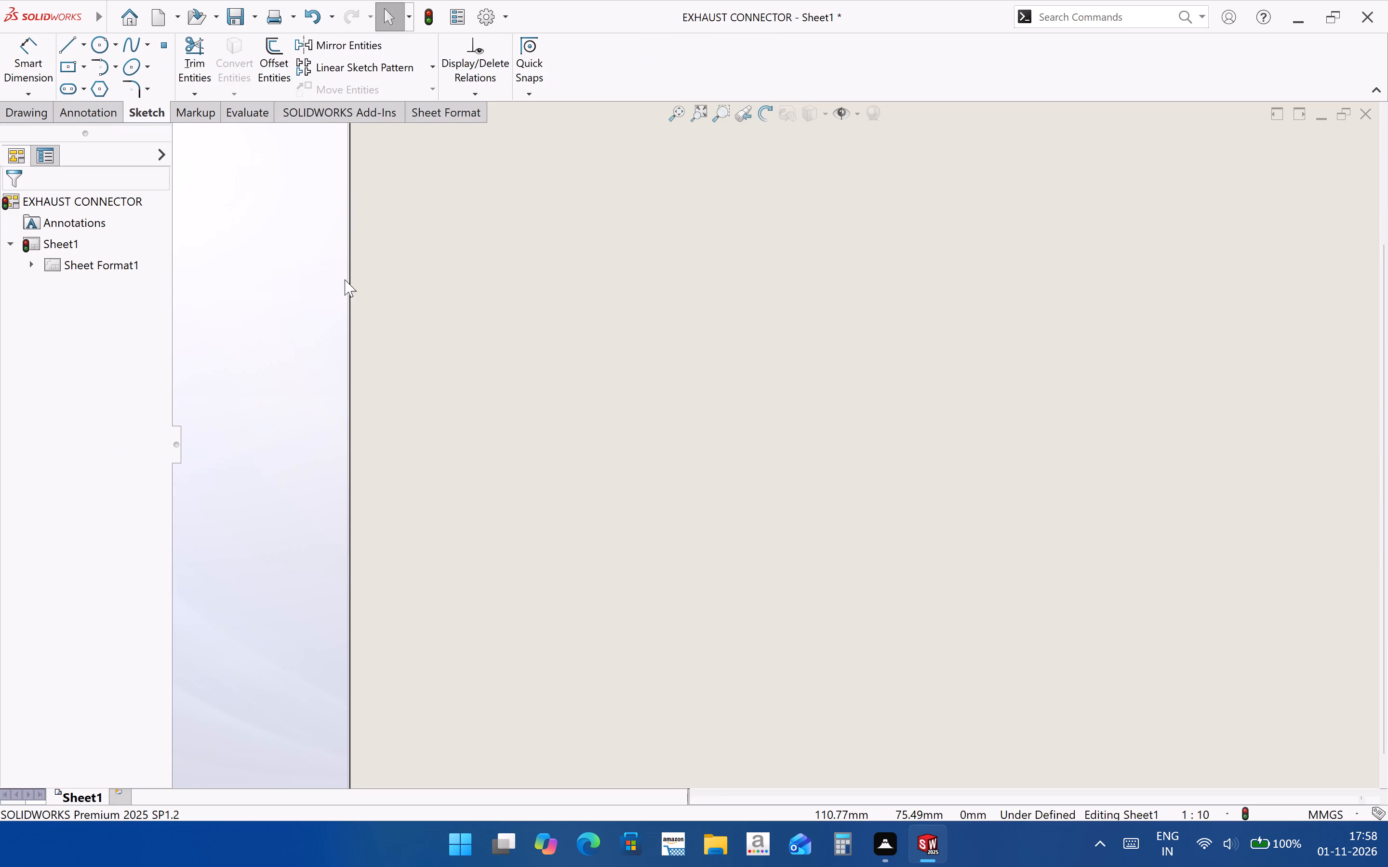
pyautogui.scroll(2, 760, 578)
pyautogui.scroll(2, 854, 563)
pyautogui.scroll(-2, 877, 425)
pyautogui.moveTo(883, 369); pyautogui.dragTo(837, 439, button='middle')
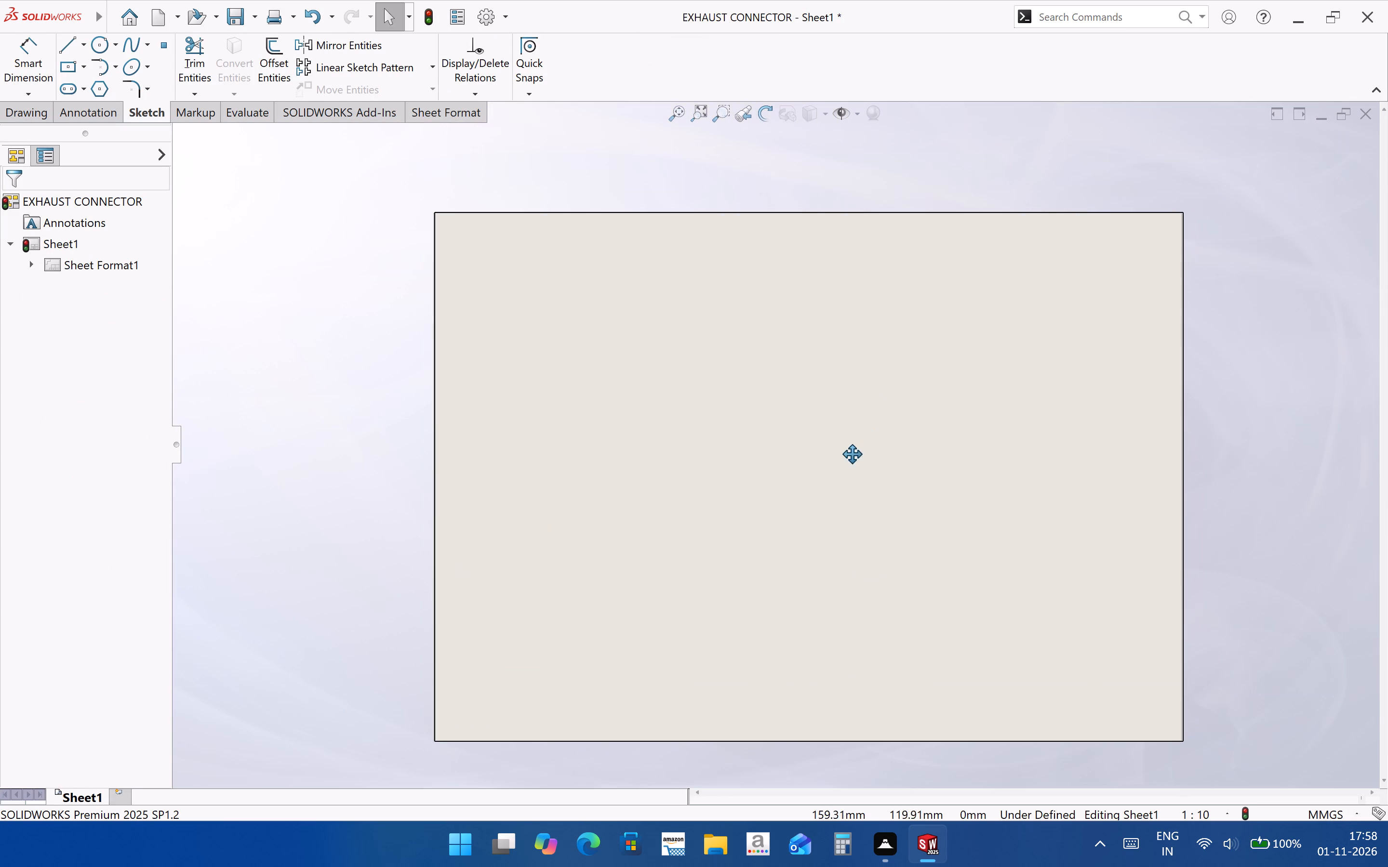
pyautogui.moveTo(837, 439); pyautogui.dragTo(836, 439, button='middle')
pyautogui.click(2, 107)
pyautogui.click(21, 68)
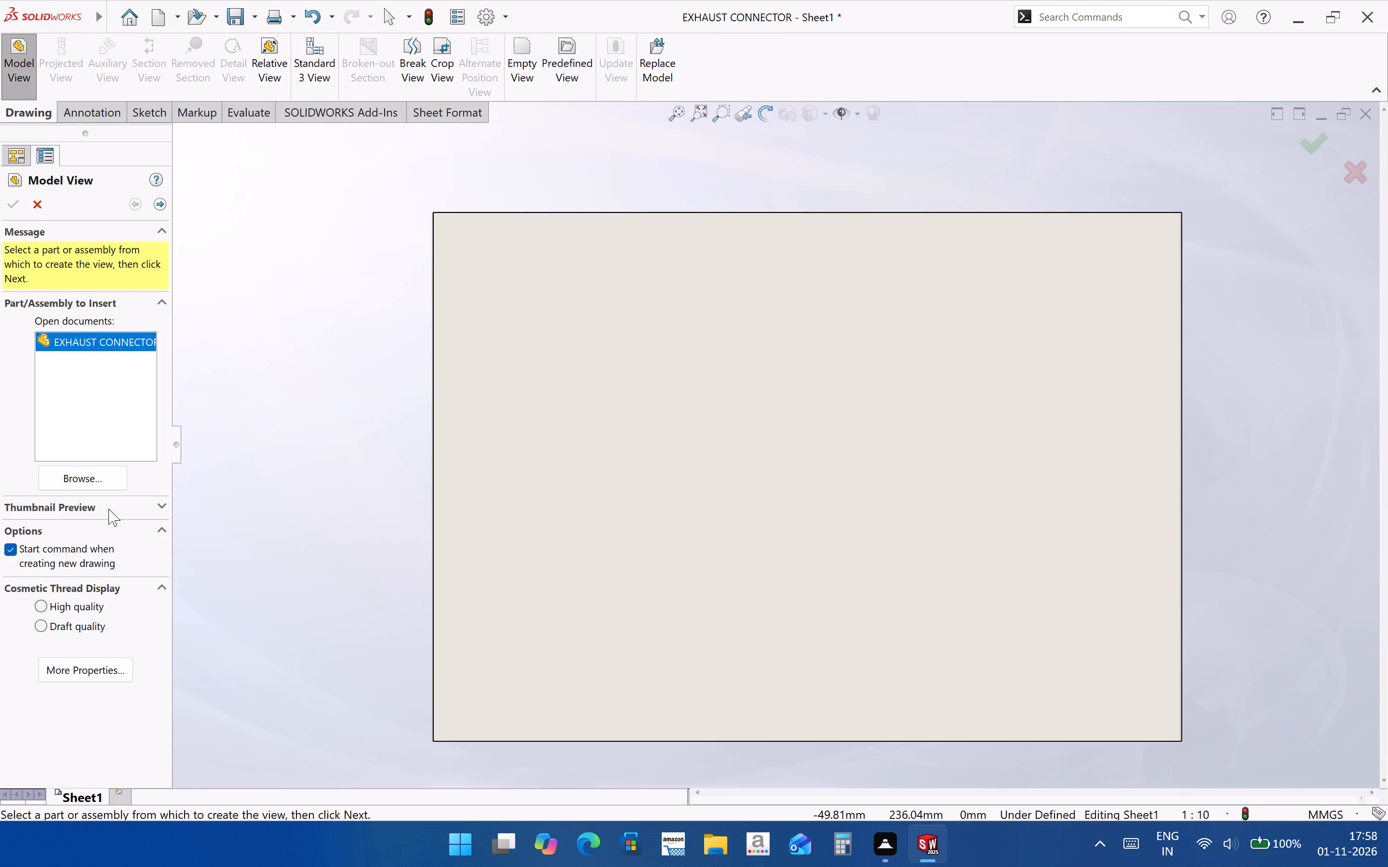
pyautogui.doubleClick(100, 340)
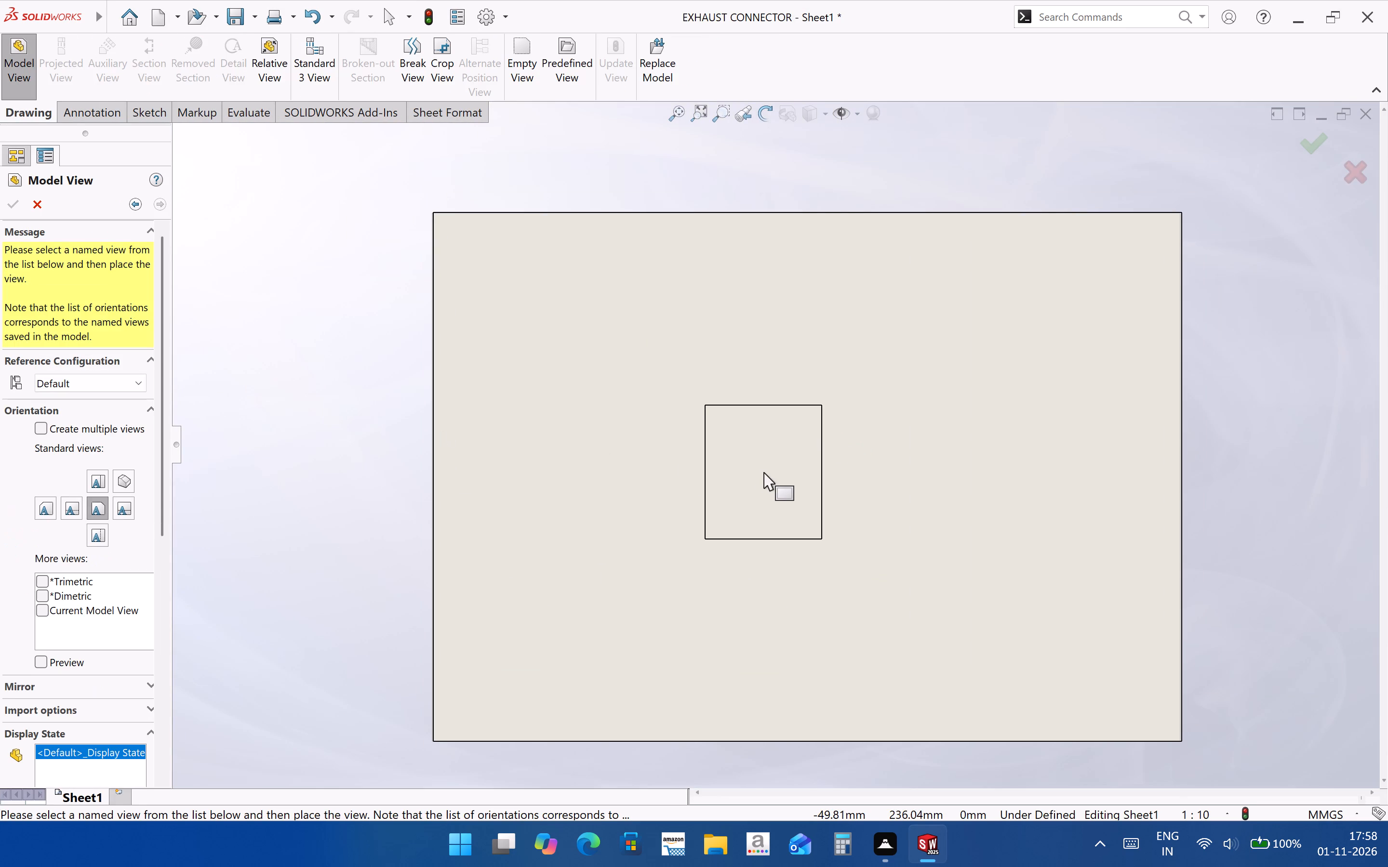
pyautogui.click(763, 472)
# Project a side view of the exhaust connector to the right of the front view on the sheet.
pyautogui.scroll(-6, 795, 481)
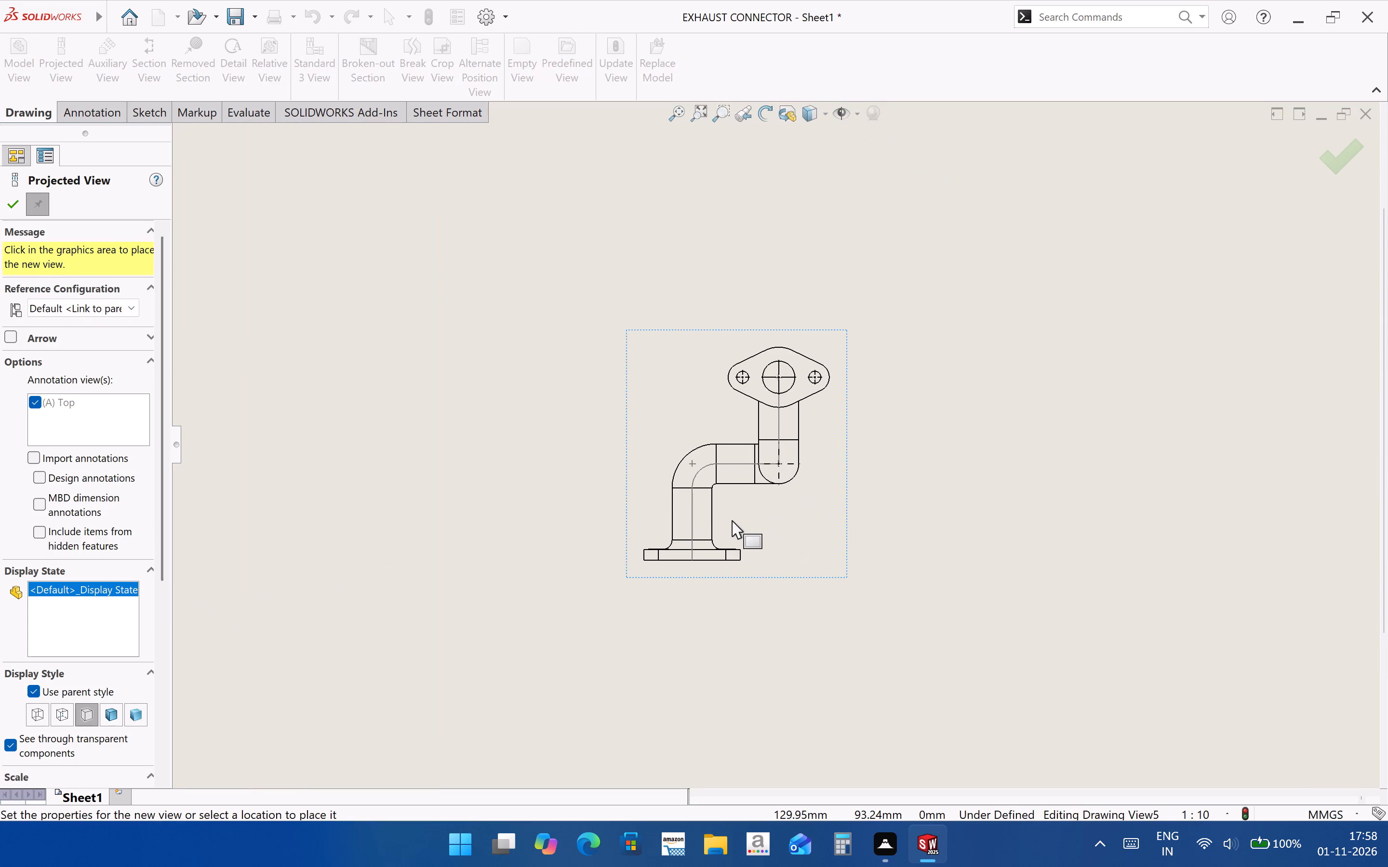
pyautogui.scroll(-4, 731, 520)
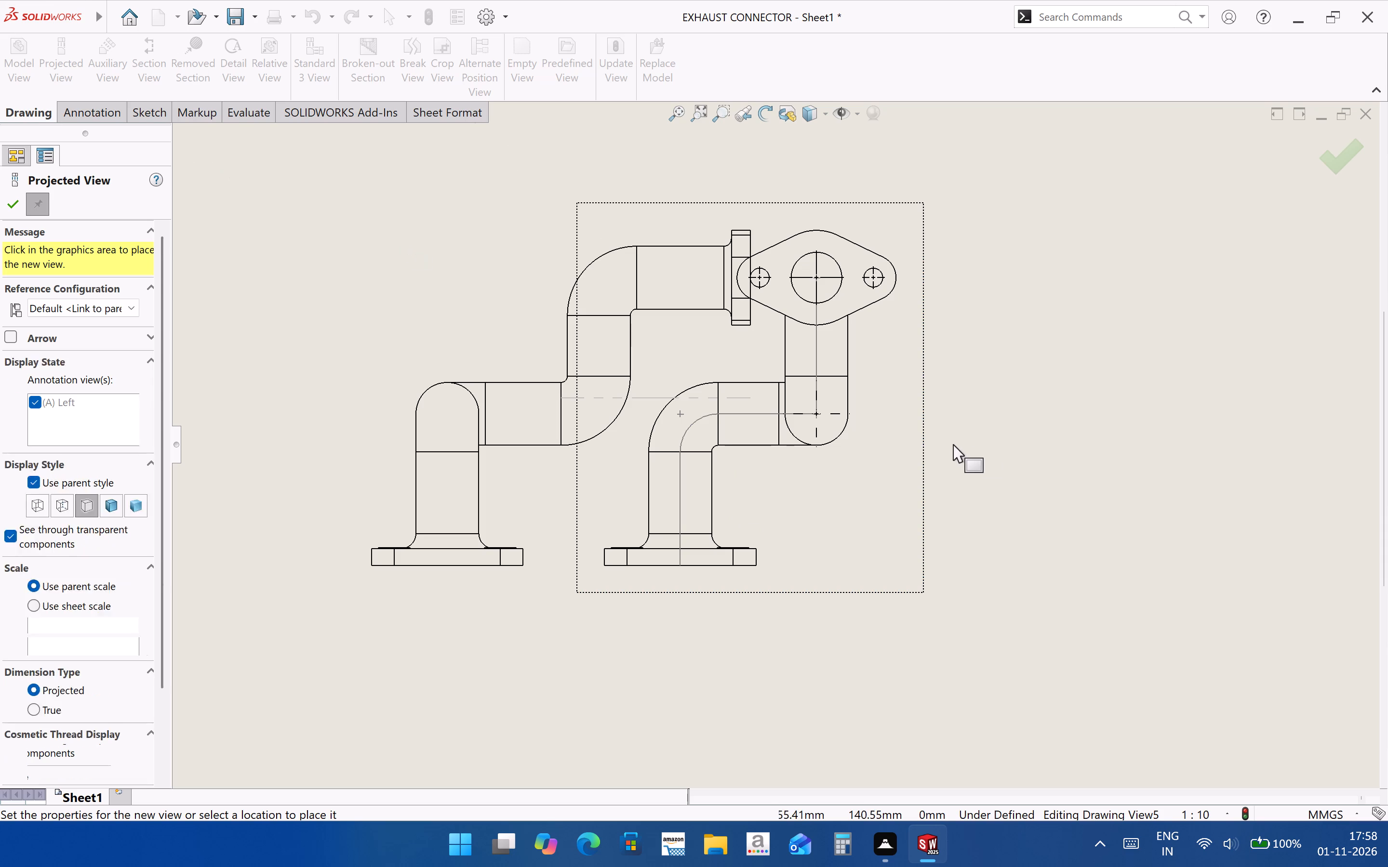
pyautogui.click(1234, 407)
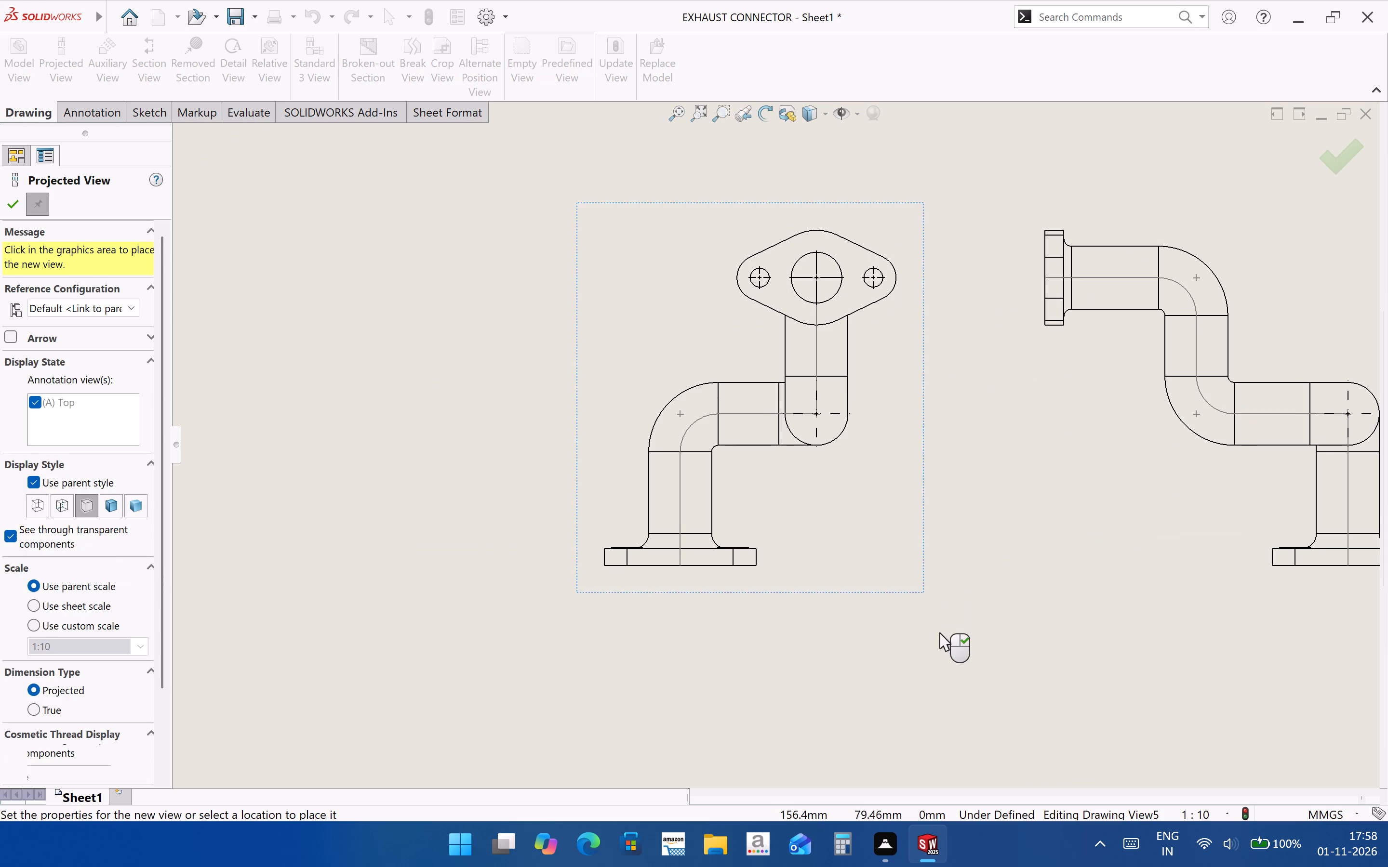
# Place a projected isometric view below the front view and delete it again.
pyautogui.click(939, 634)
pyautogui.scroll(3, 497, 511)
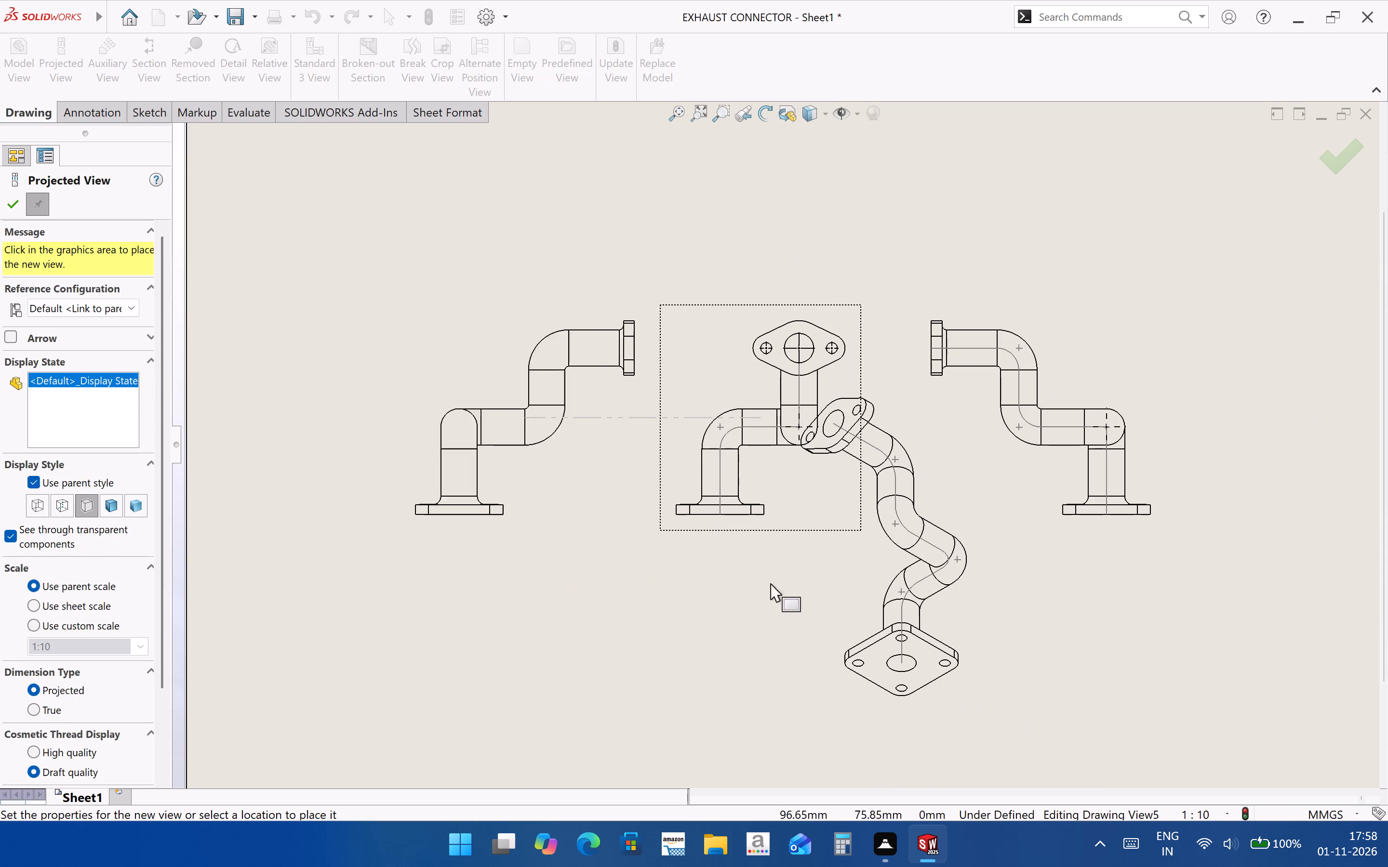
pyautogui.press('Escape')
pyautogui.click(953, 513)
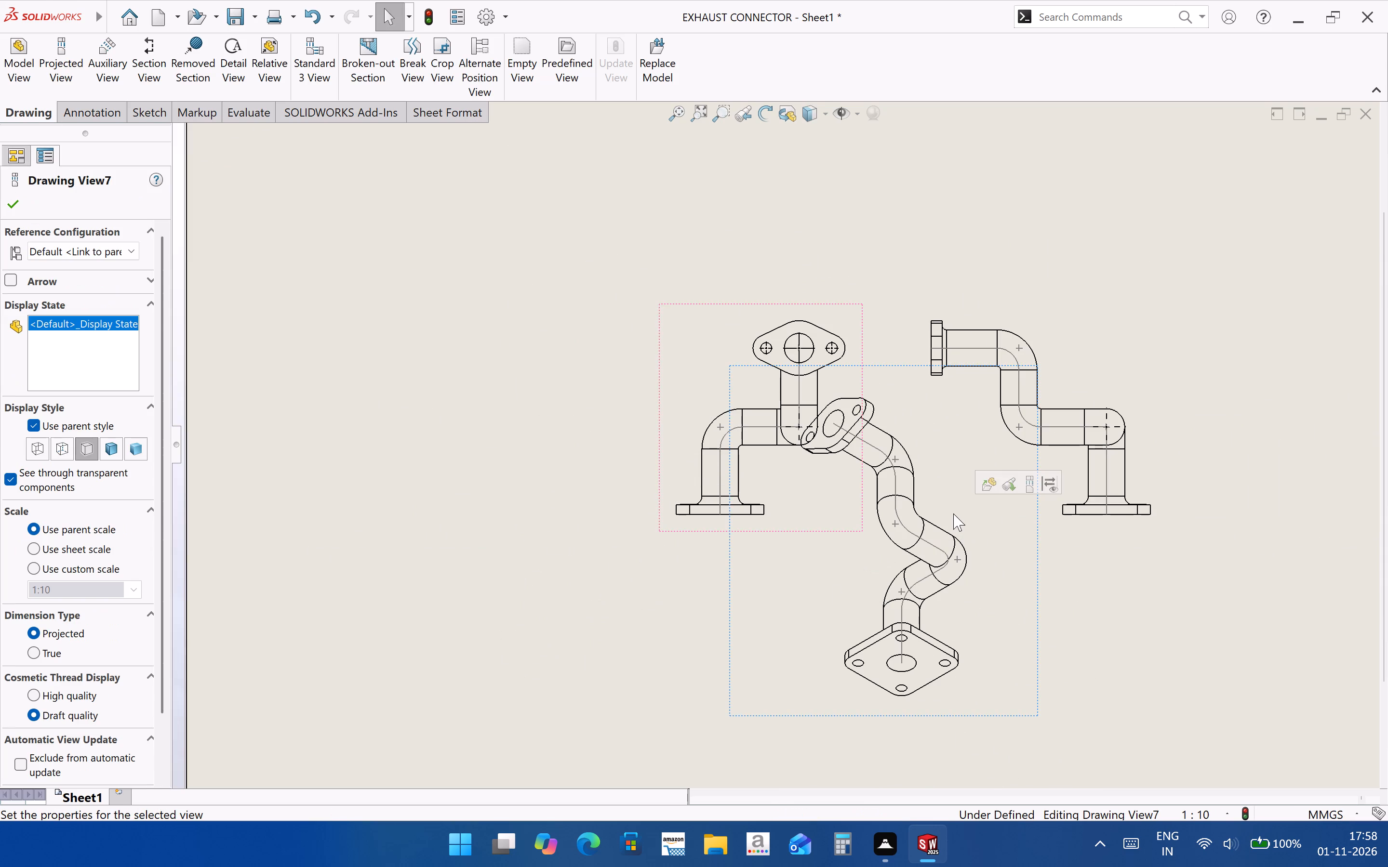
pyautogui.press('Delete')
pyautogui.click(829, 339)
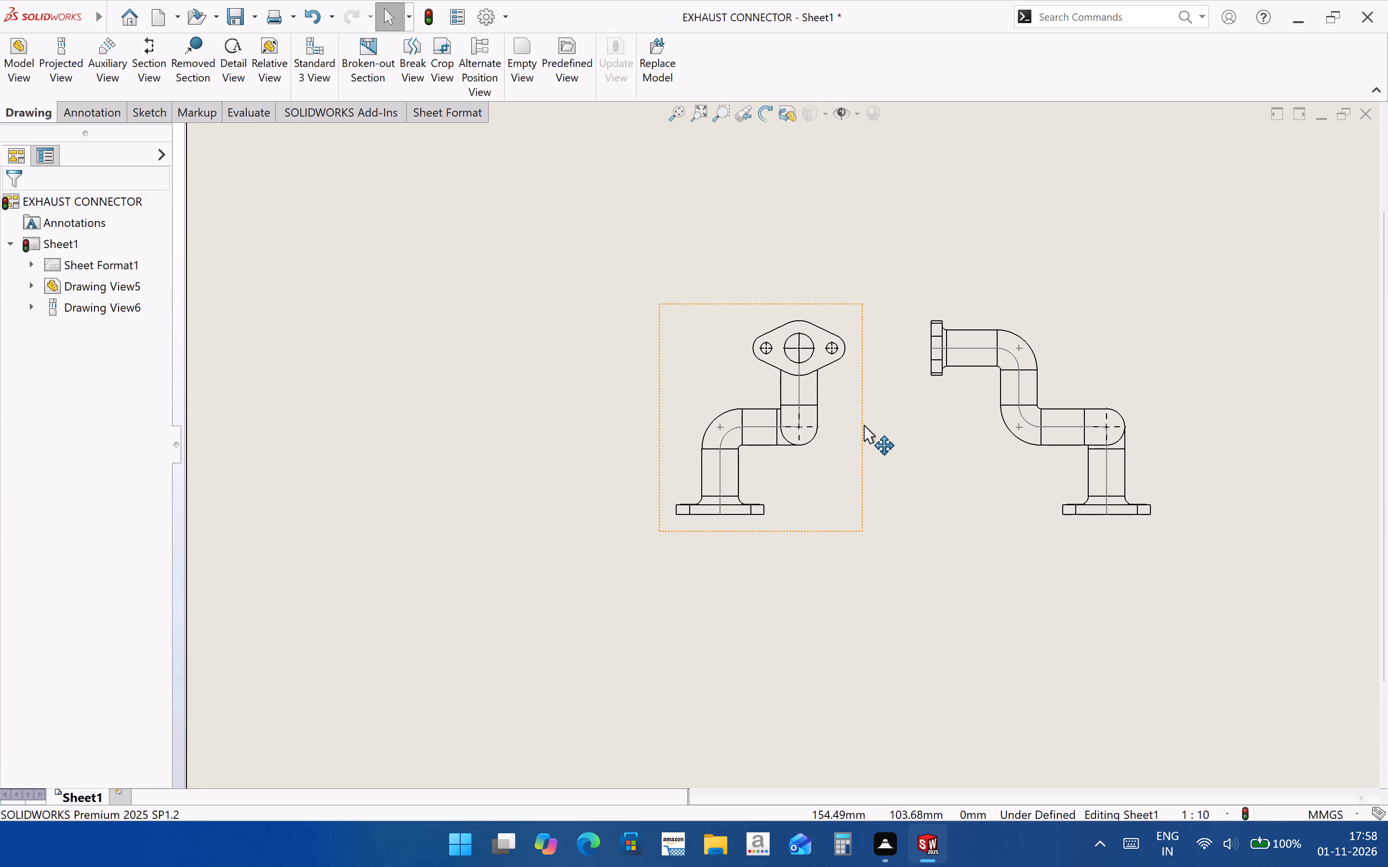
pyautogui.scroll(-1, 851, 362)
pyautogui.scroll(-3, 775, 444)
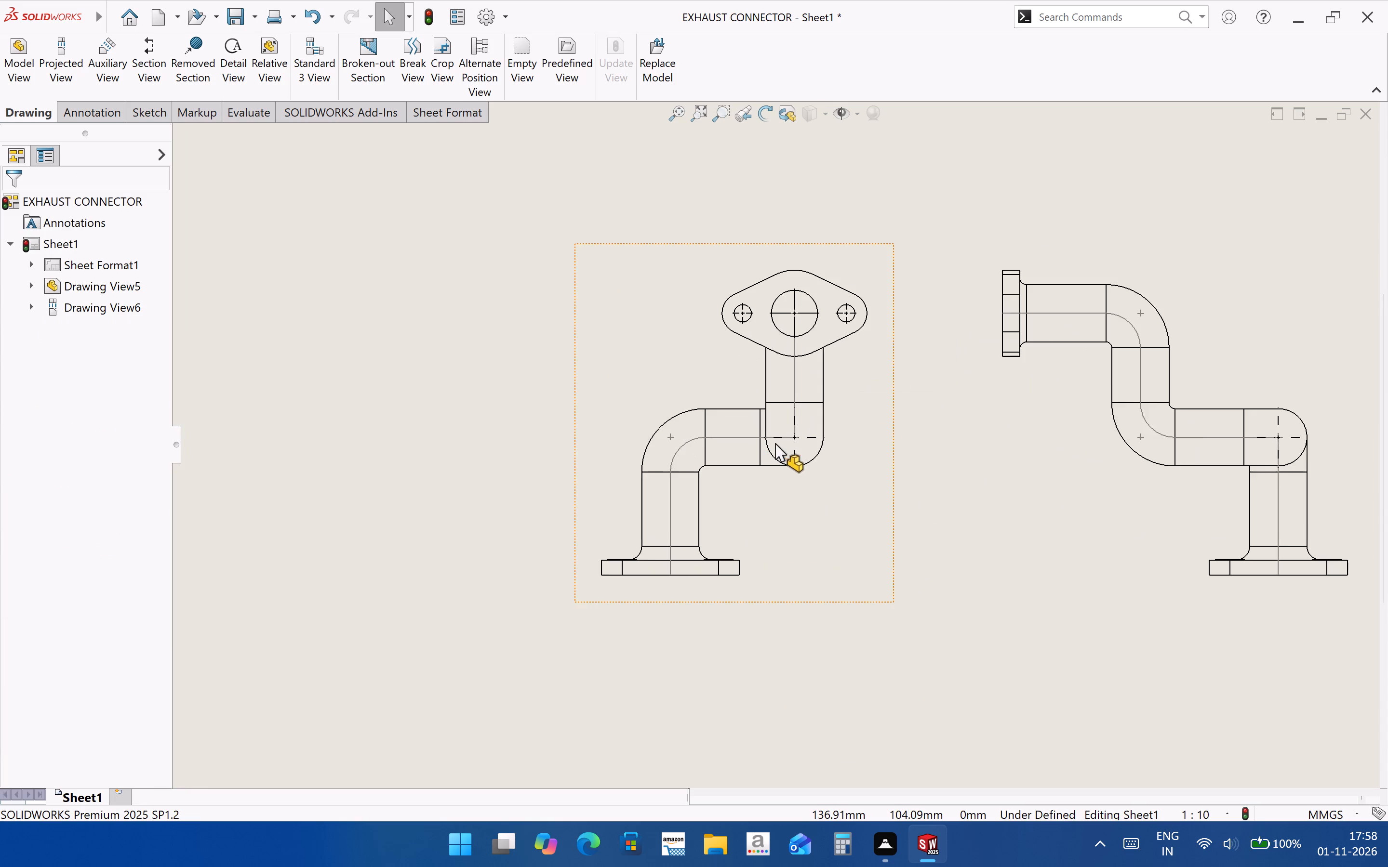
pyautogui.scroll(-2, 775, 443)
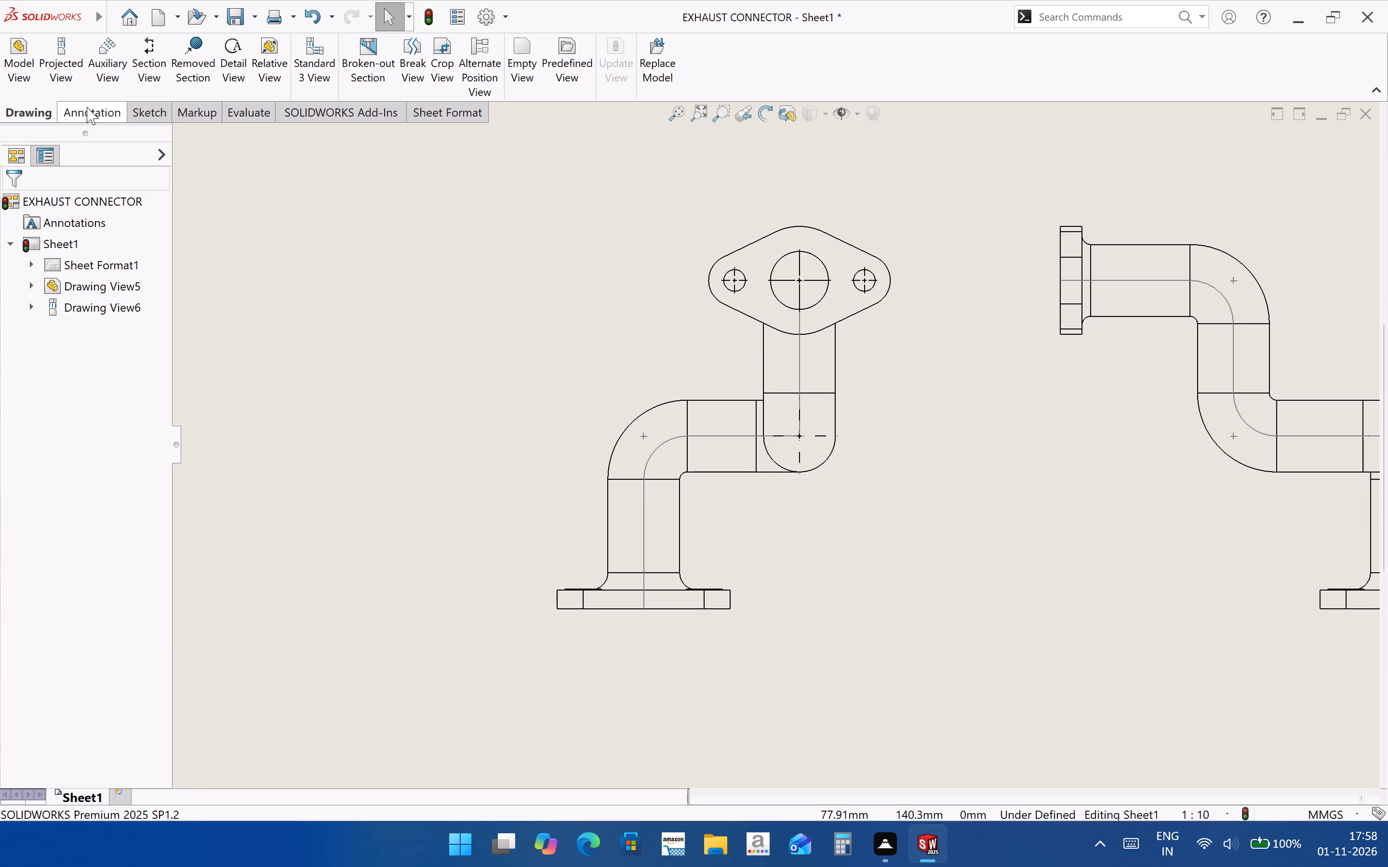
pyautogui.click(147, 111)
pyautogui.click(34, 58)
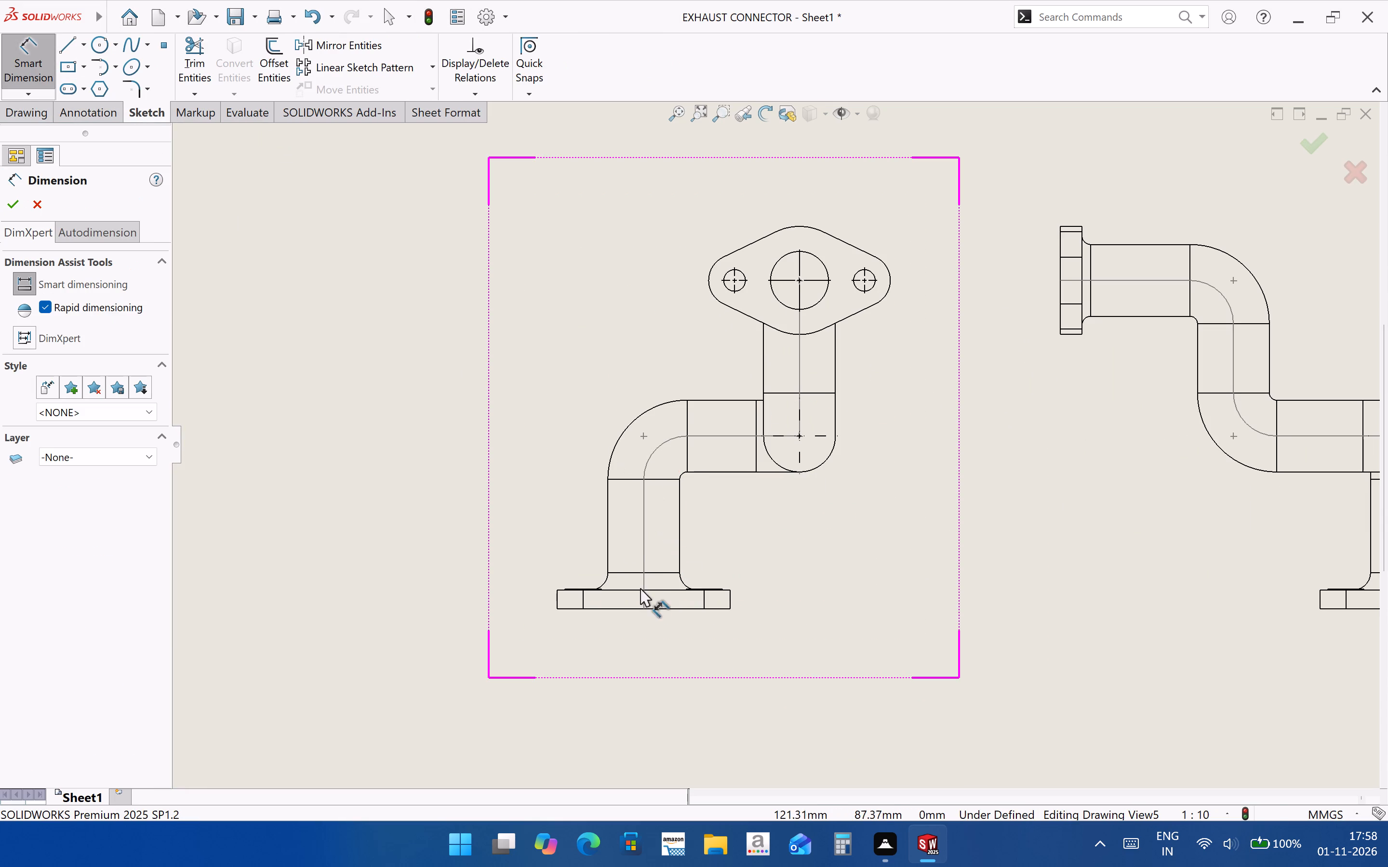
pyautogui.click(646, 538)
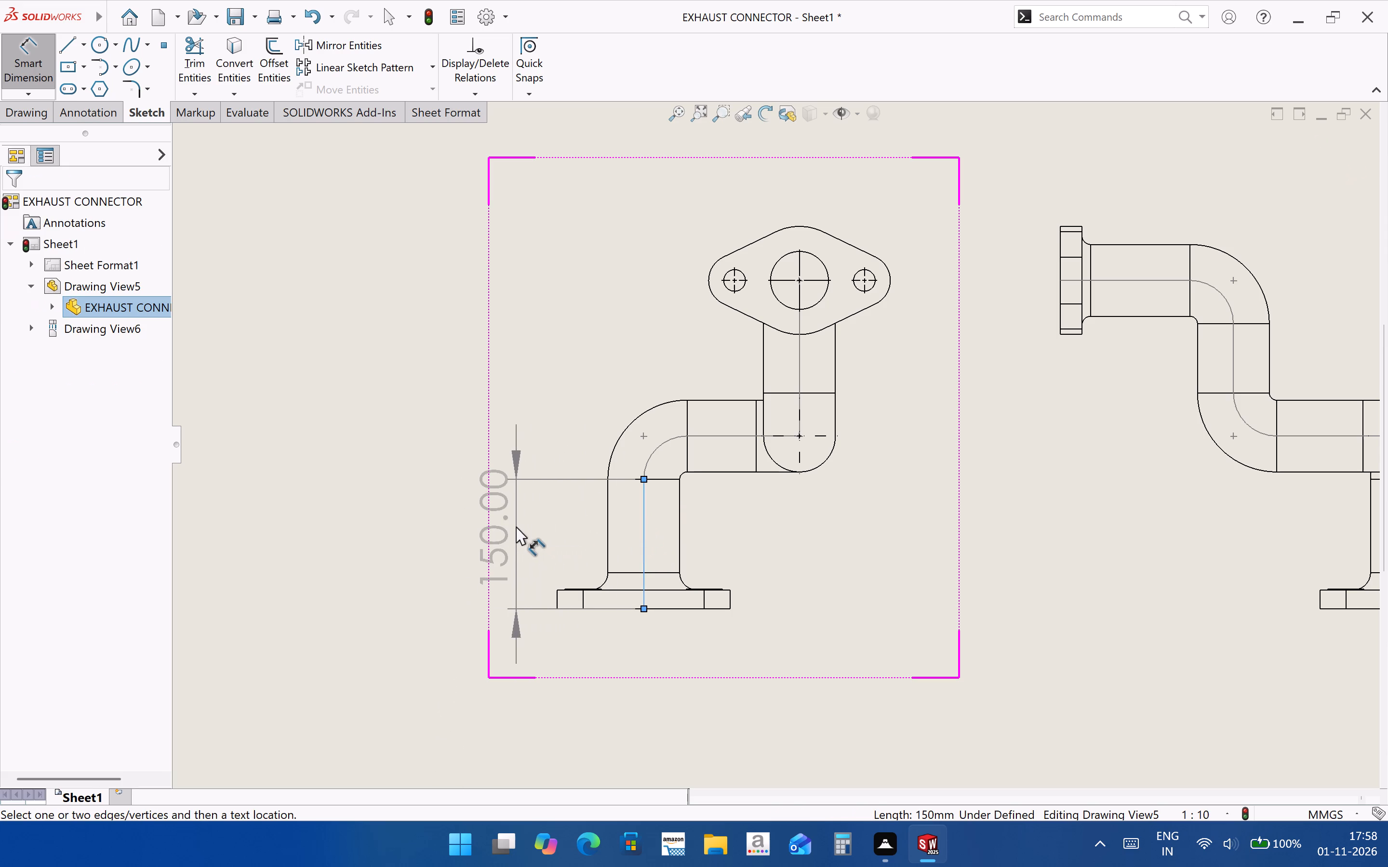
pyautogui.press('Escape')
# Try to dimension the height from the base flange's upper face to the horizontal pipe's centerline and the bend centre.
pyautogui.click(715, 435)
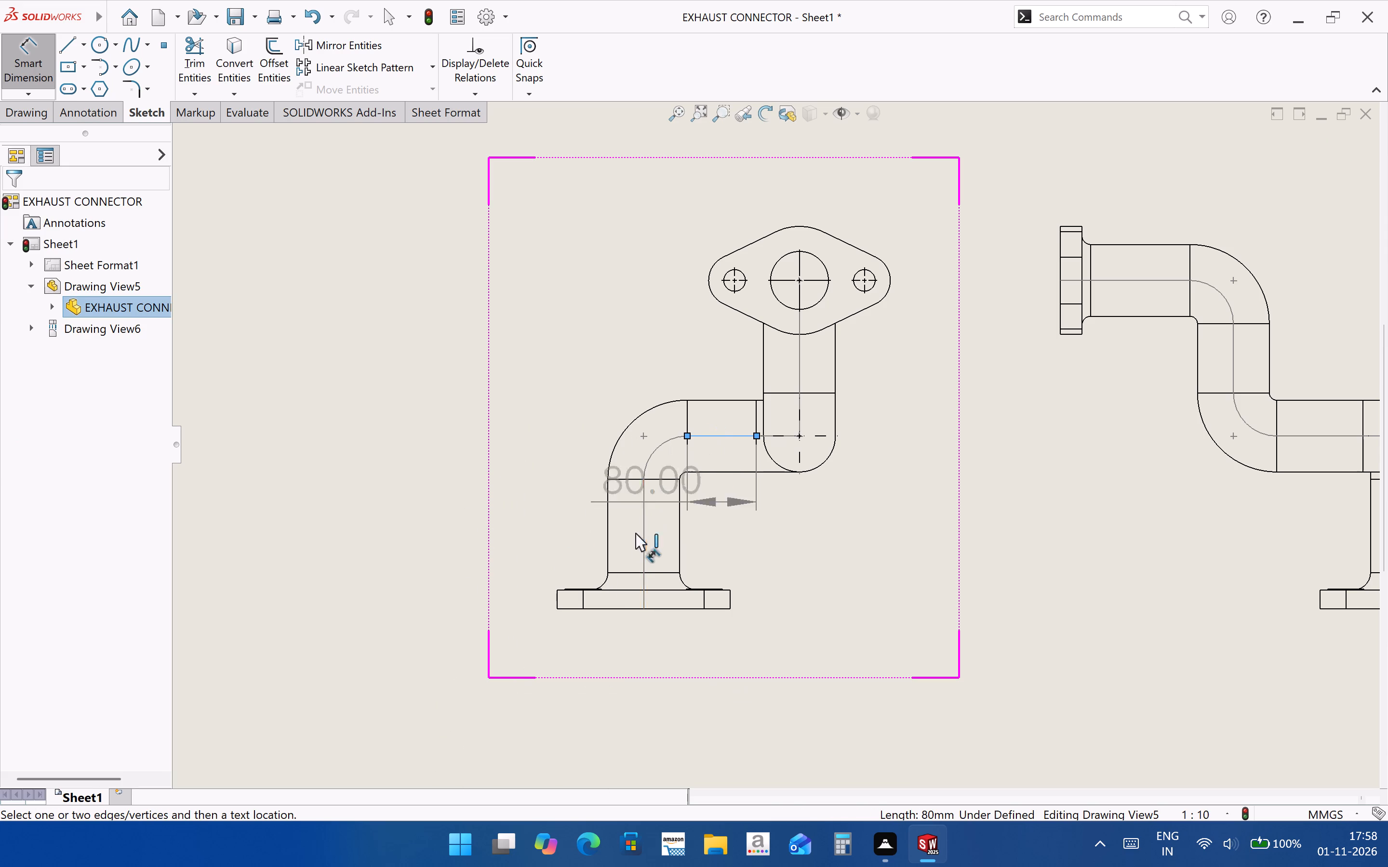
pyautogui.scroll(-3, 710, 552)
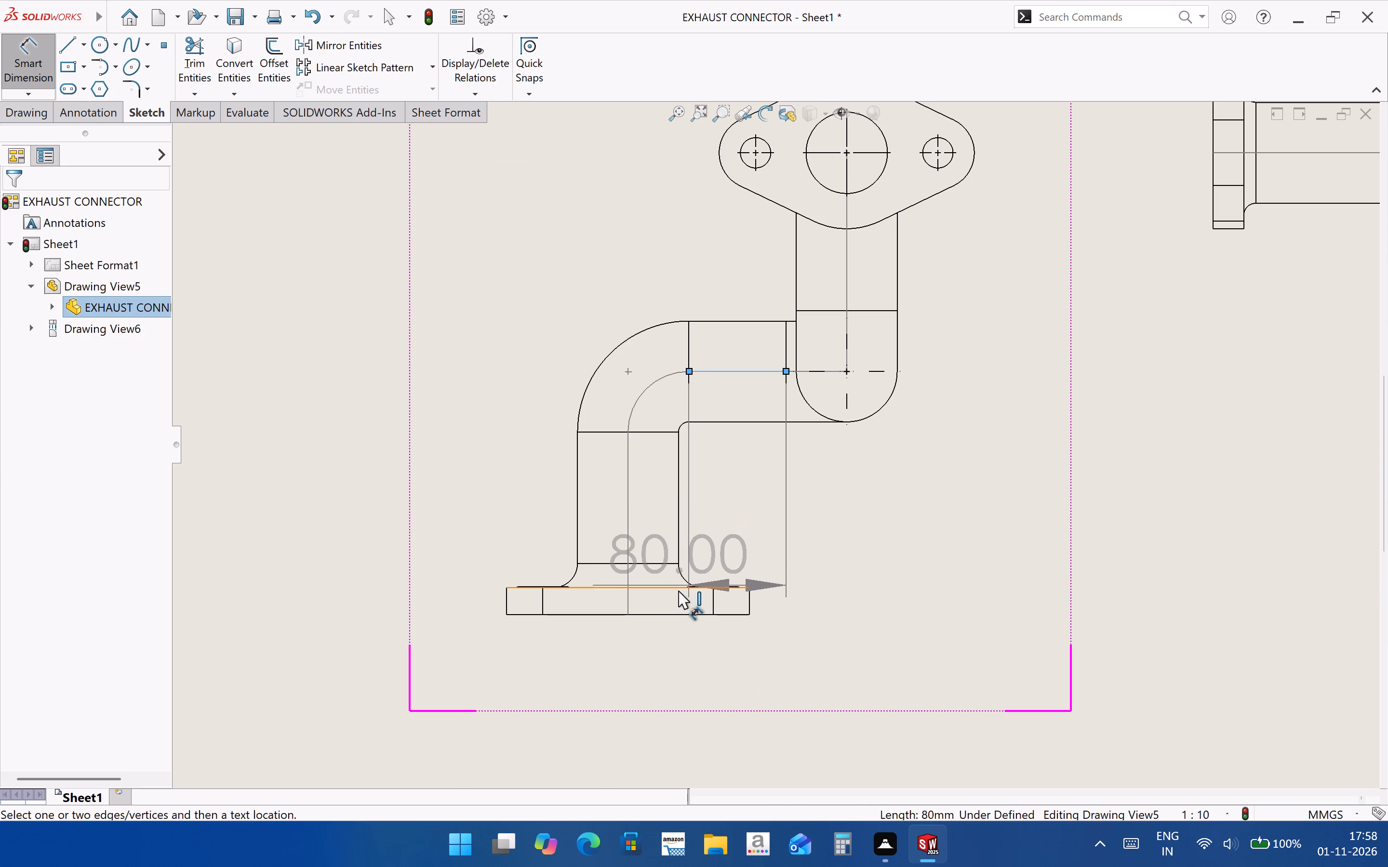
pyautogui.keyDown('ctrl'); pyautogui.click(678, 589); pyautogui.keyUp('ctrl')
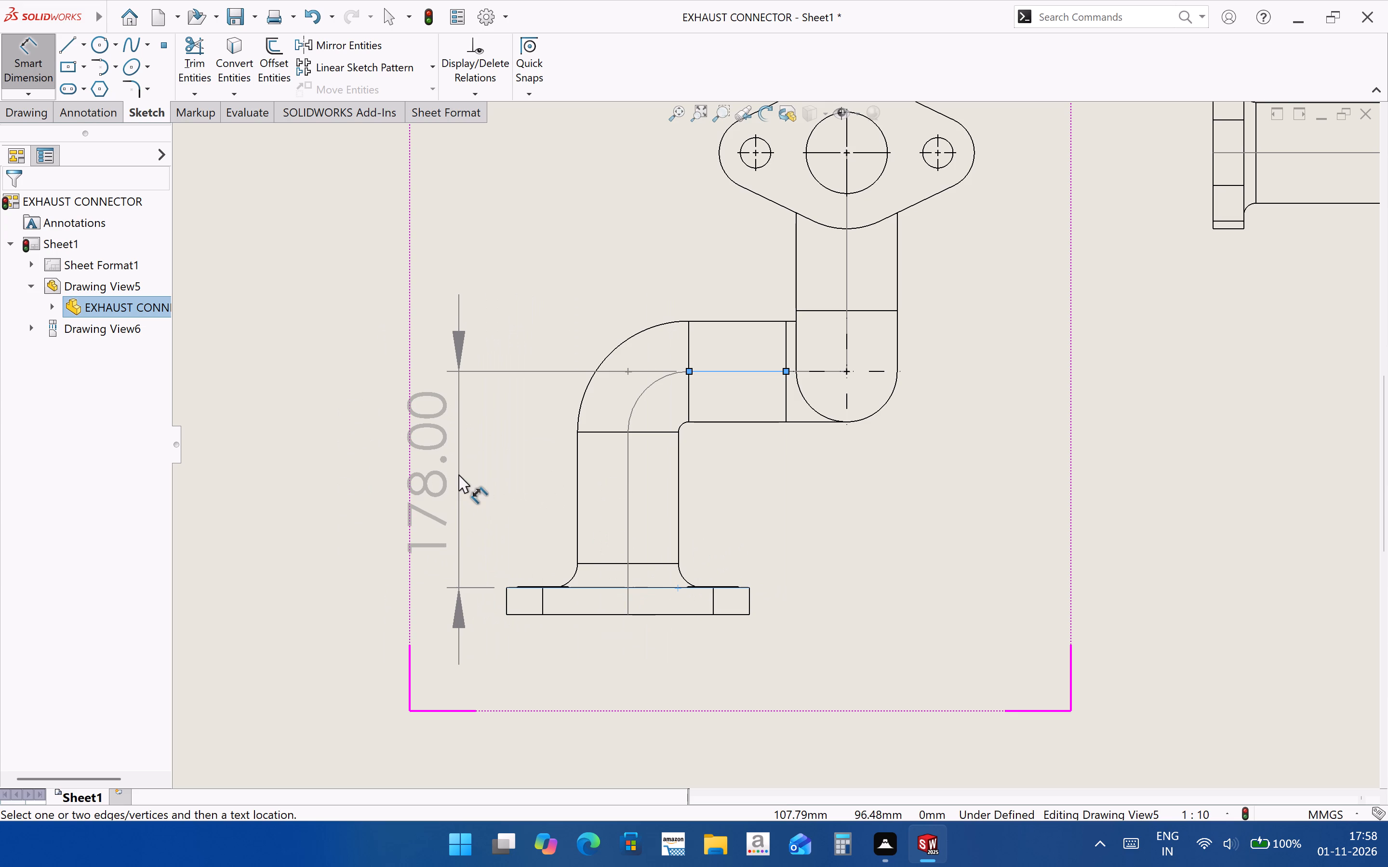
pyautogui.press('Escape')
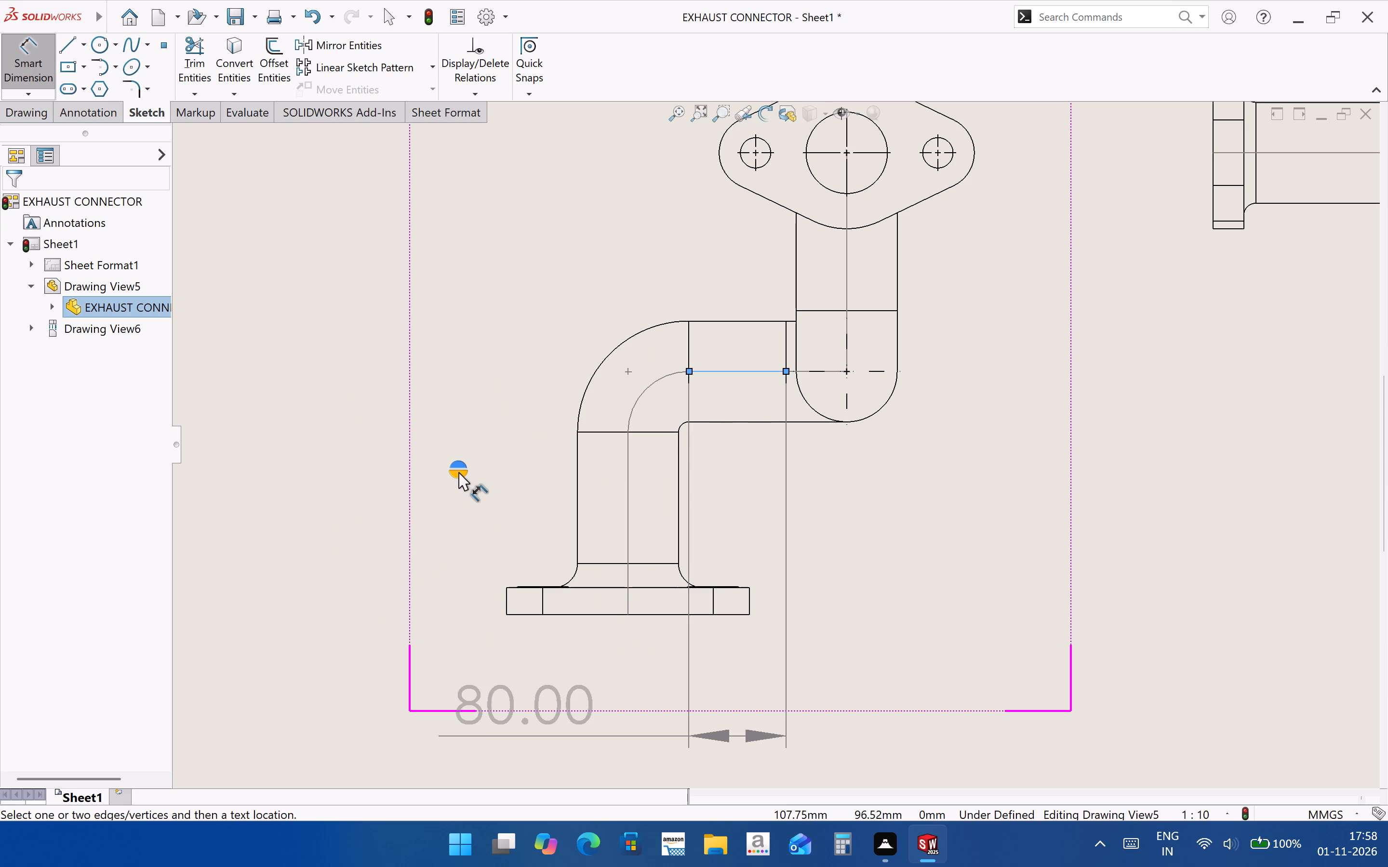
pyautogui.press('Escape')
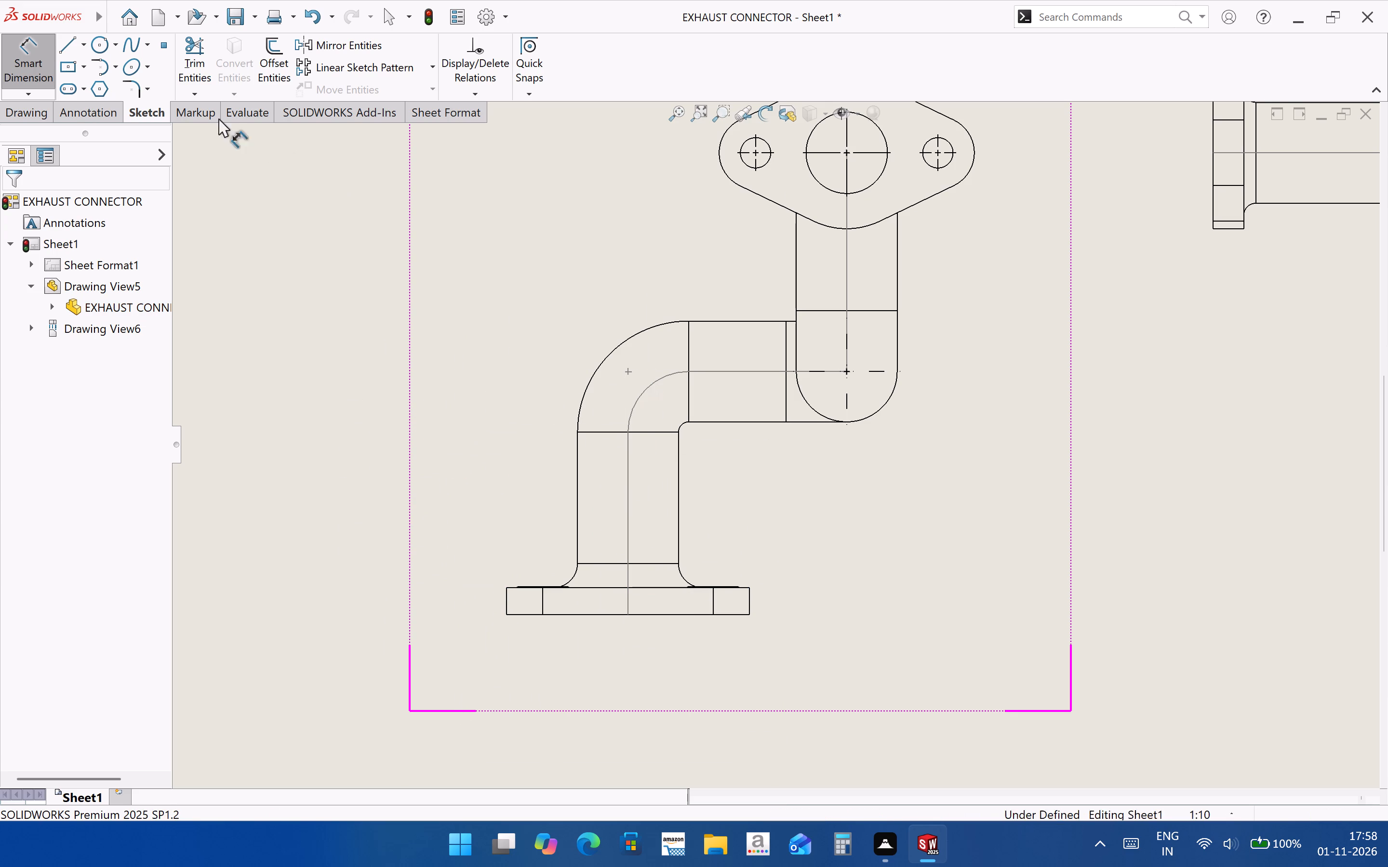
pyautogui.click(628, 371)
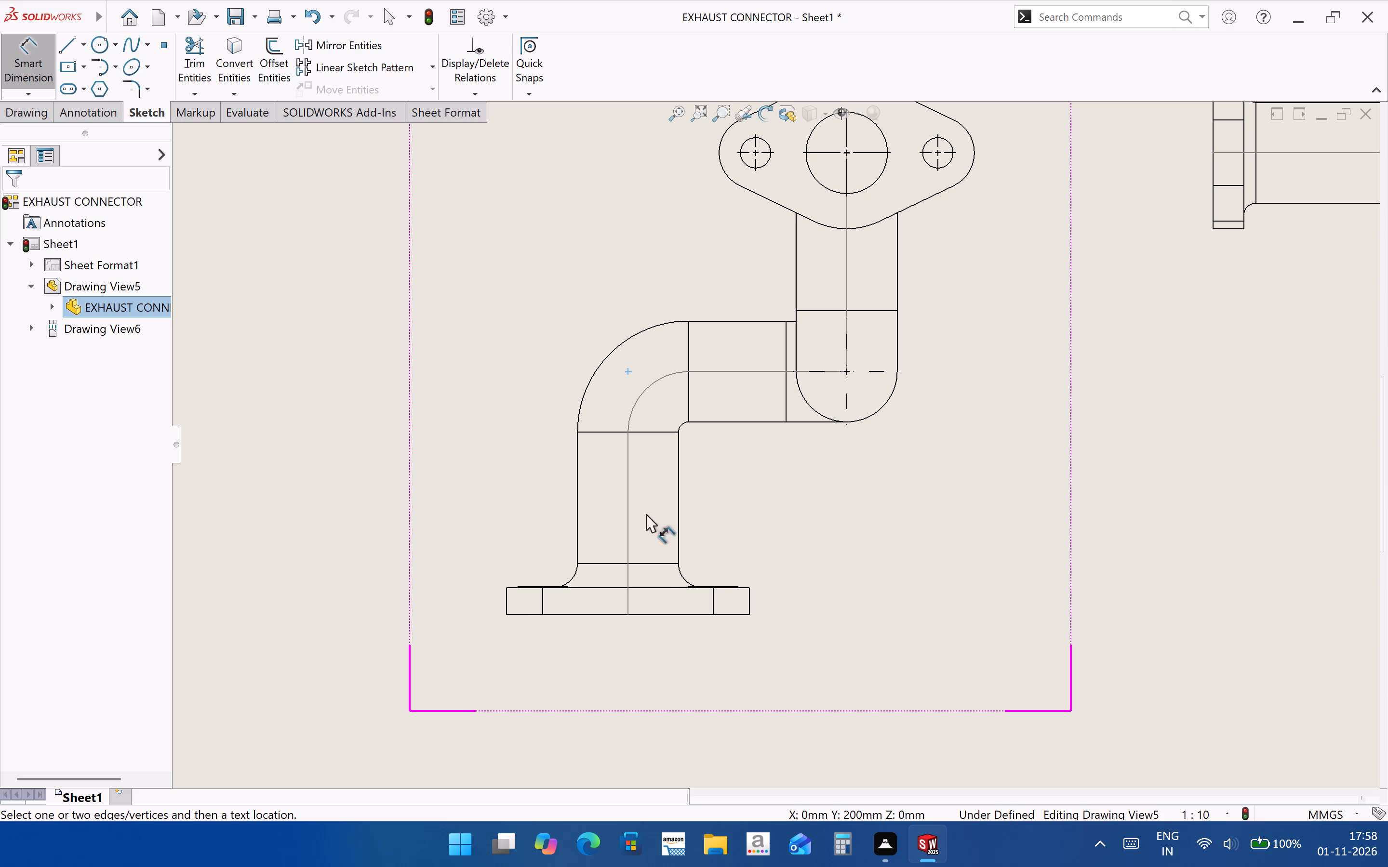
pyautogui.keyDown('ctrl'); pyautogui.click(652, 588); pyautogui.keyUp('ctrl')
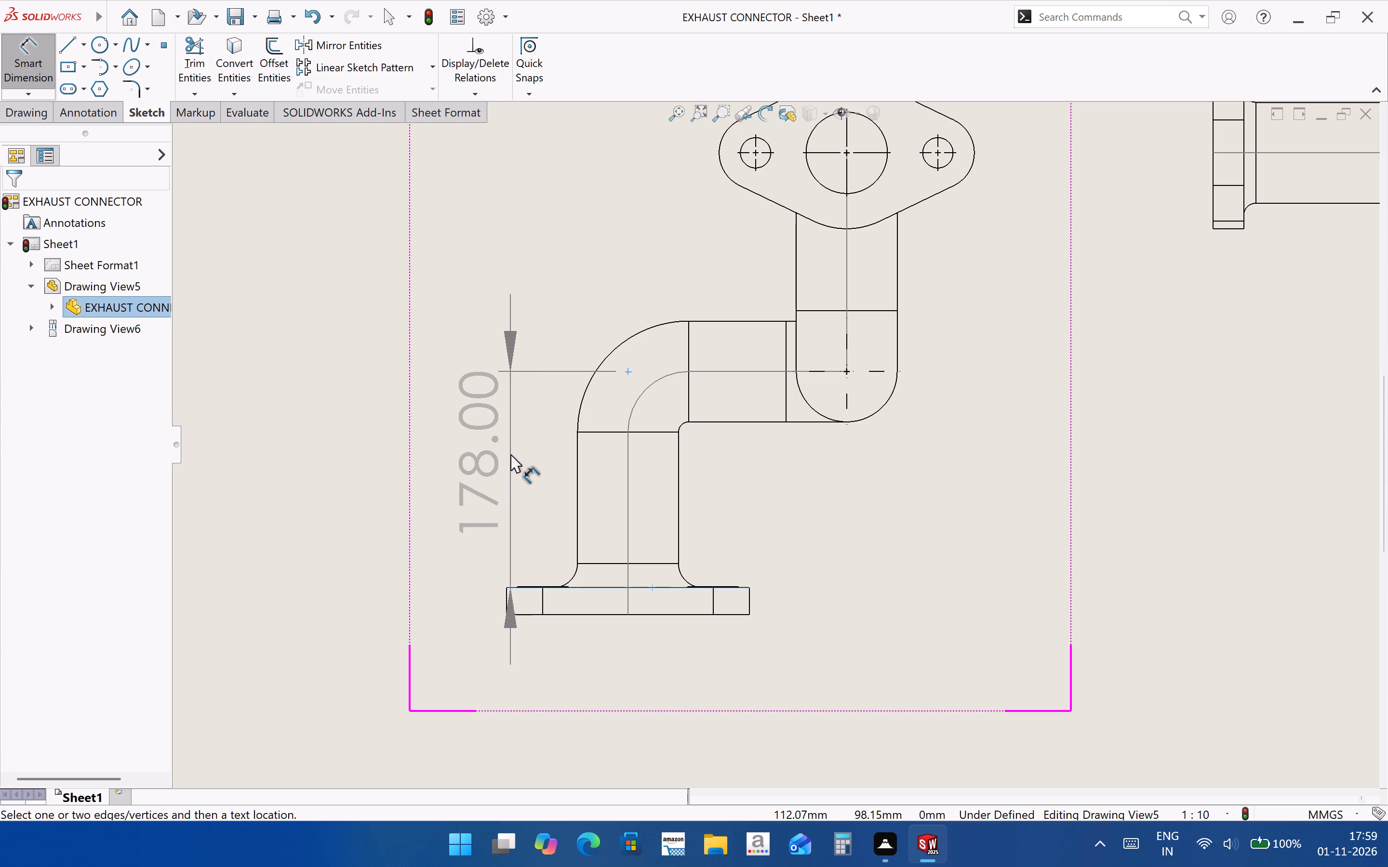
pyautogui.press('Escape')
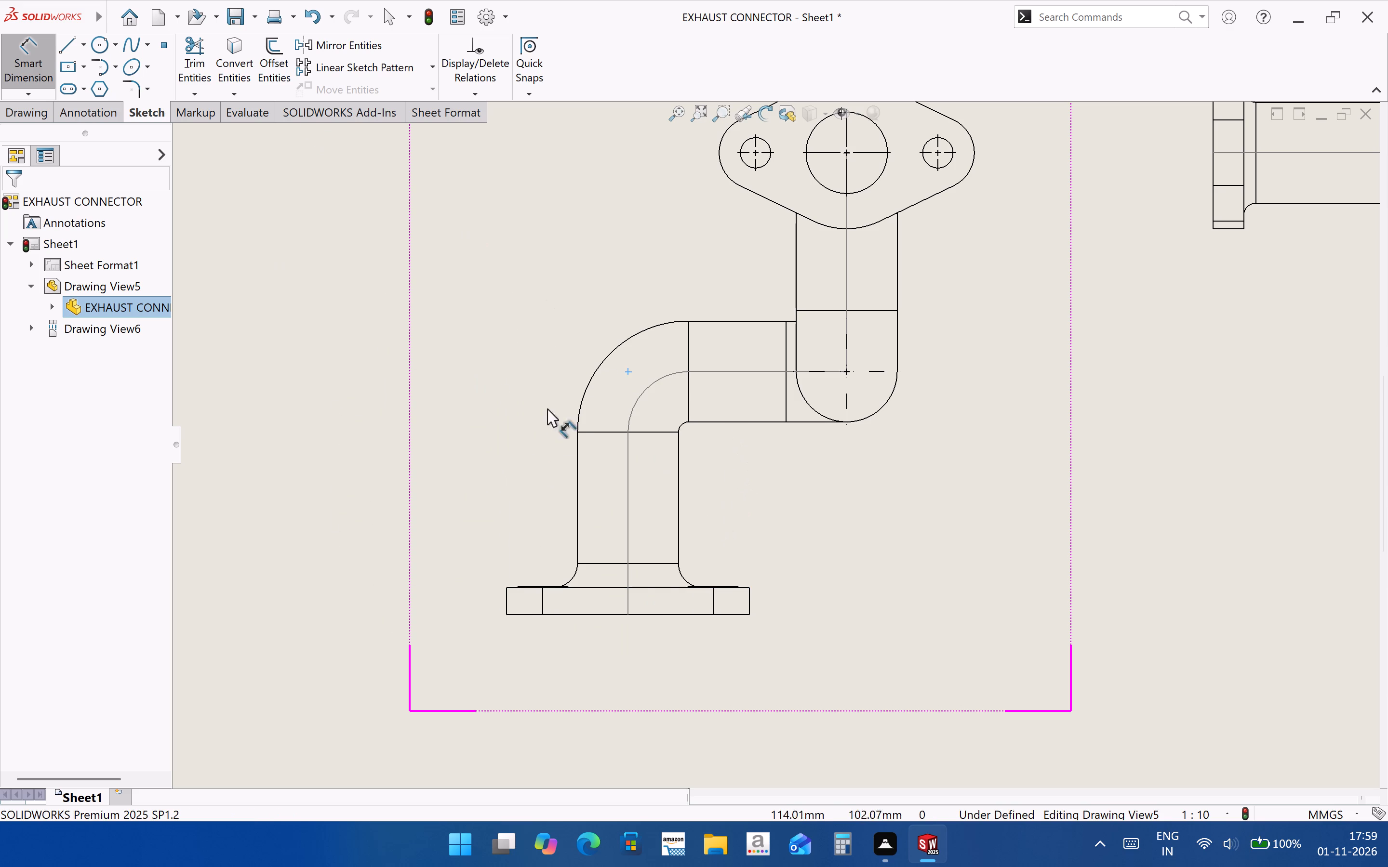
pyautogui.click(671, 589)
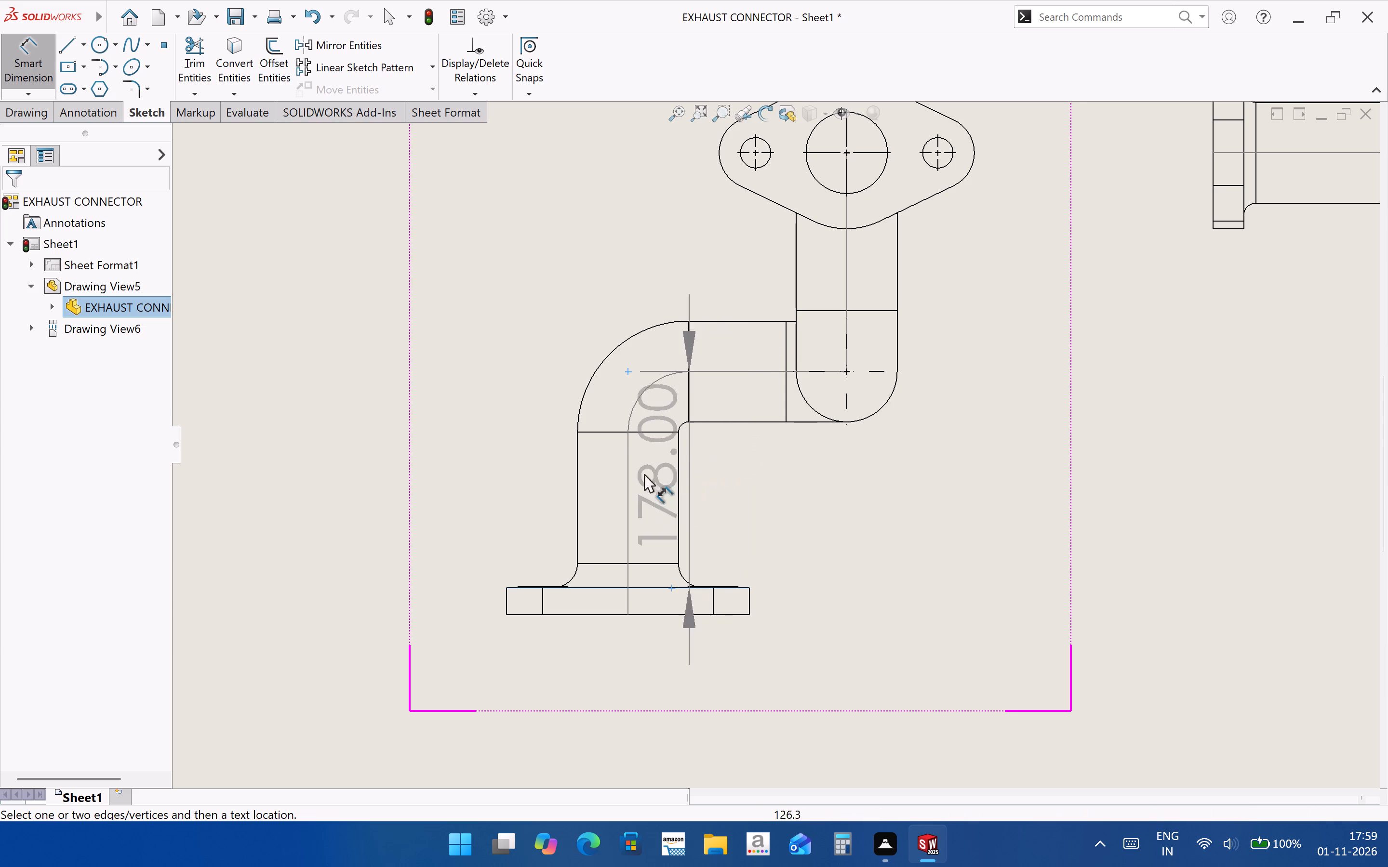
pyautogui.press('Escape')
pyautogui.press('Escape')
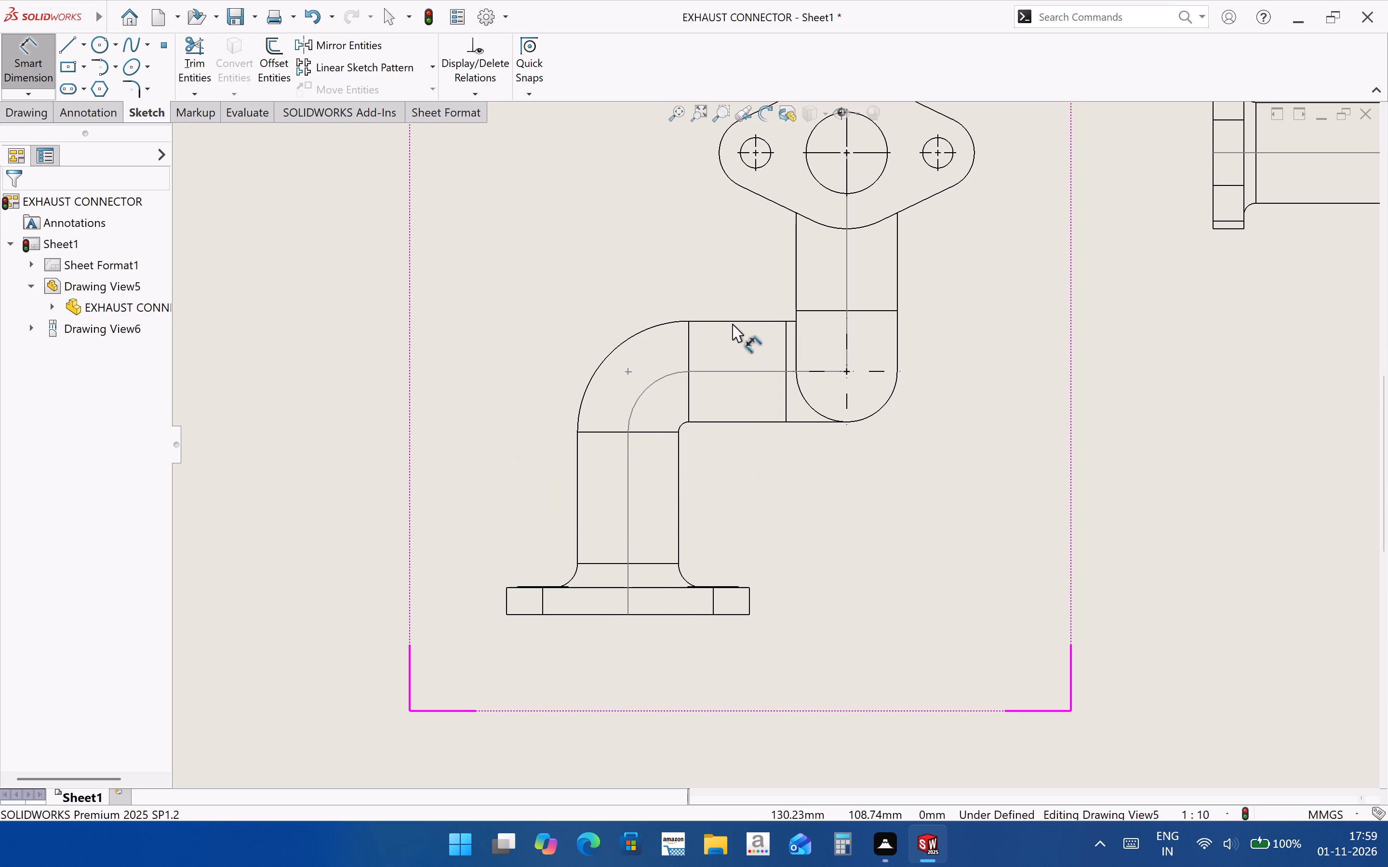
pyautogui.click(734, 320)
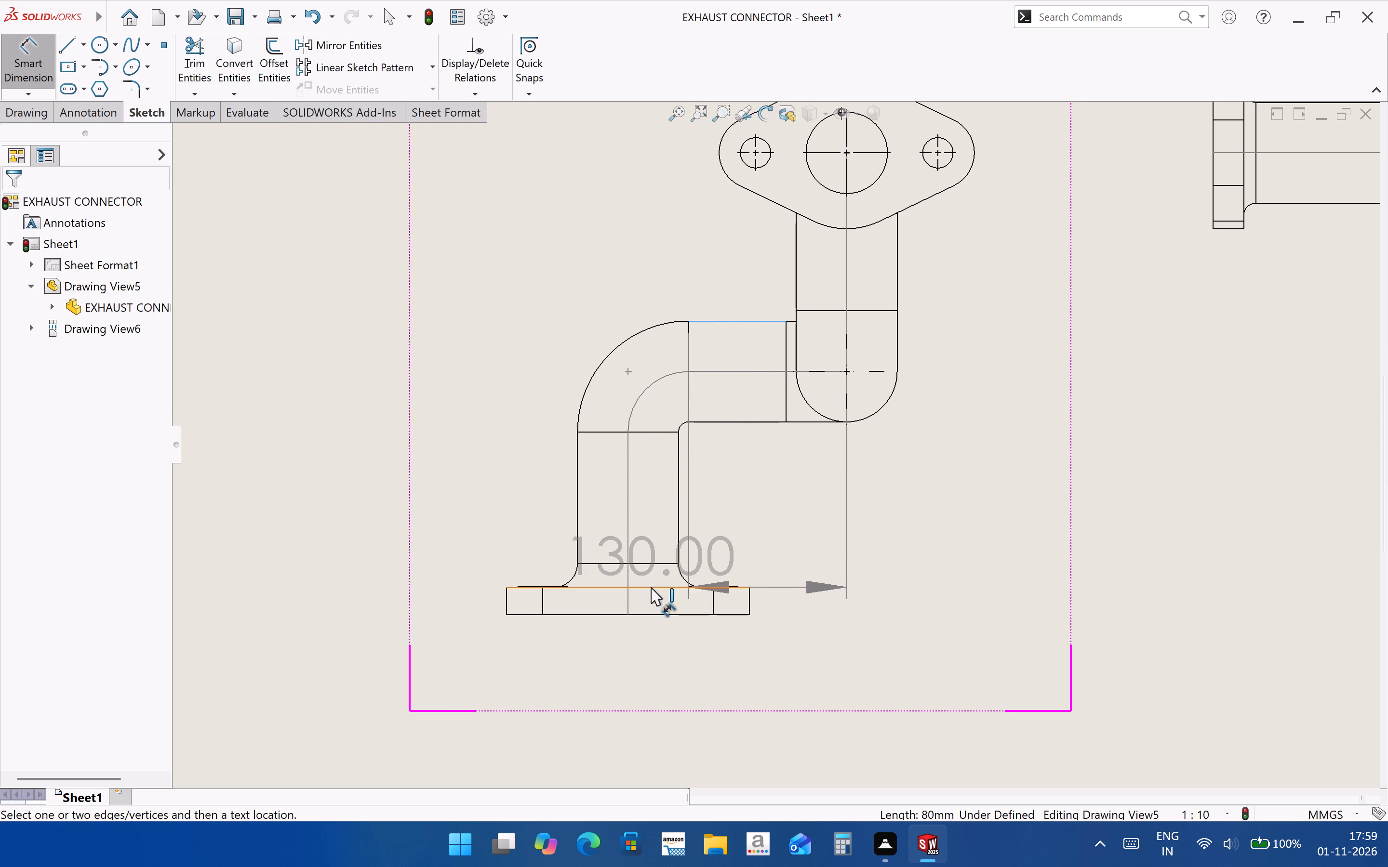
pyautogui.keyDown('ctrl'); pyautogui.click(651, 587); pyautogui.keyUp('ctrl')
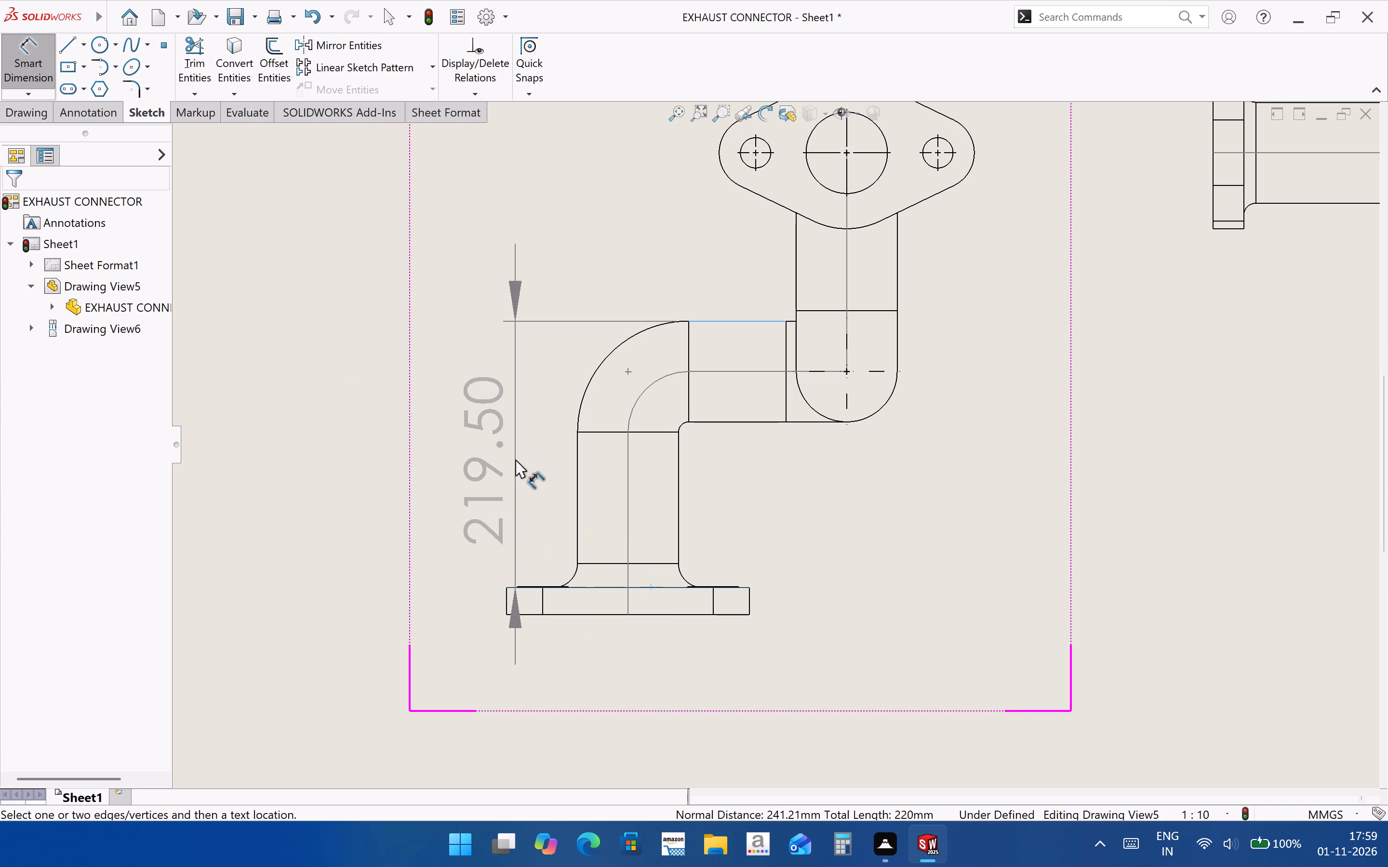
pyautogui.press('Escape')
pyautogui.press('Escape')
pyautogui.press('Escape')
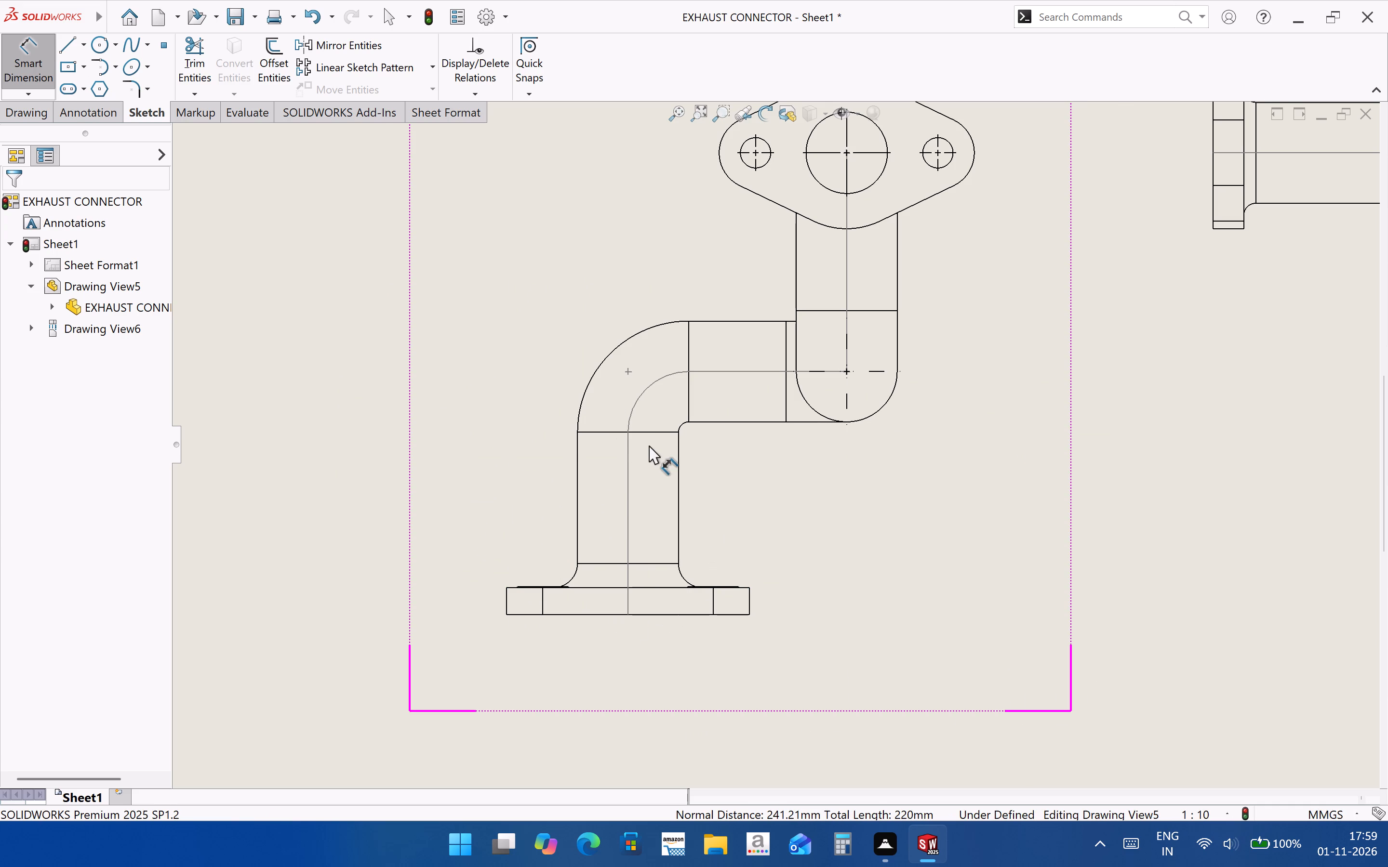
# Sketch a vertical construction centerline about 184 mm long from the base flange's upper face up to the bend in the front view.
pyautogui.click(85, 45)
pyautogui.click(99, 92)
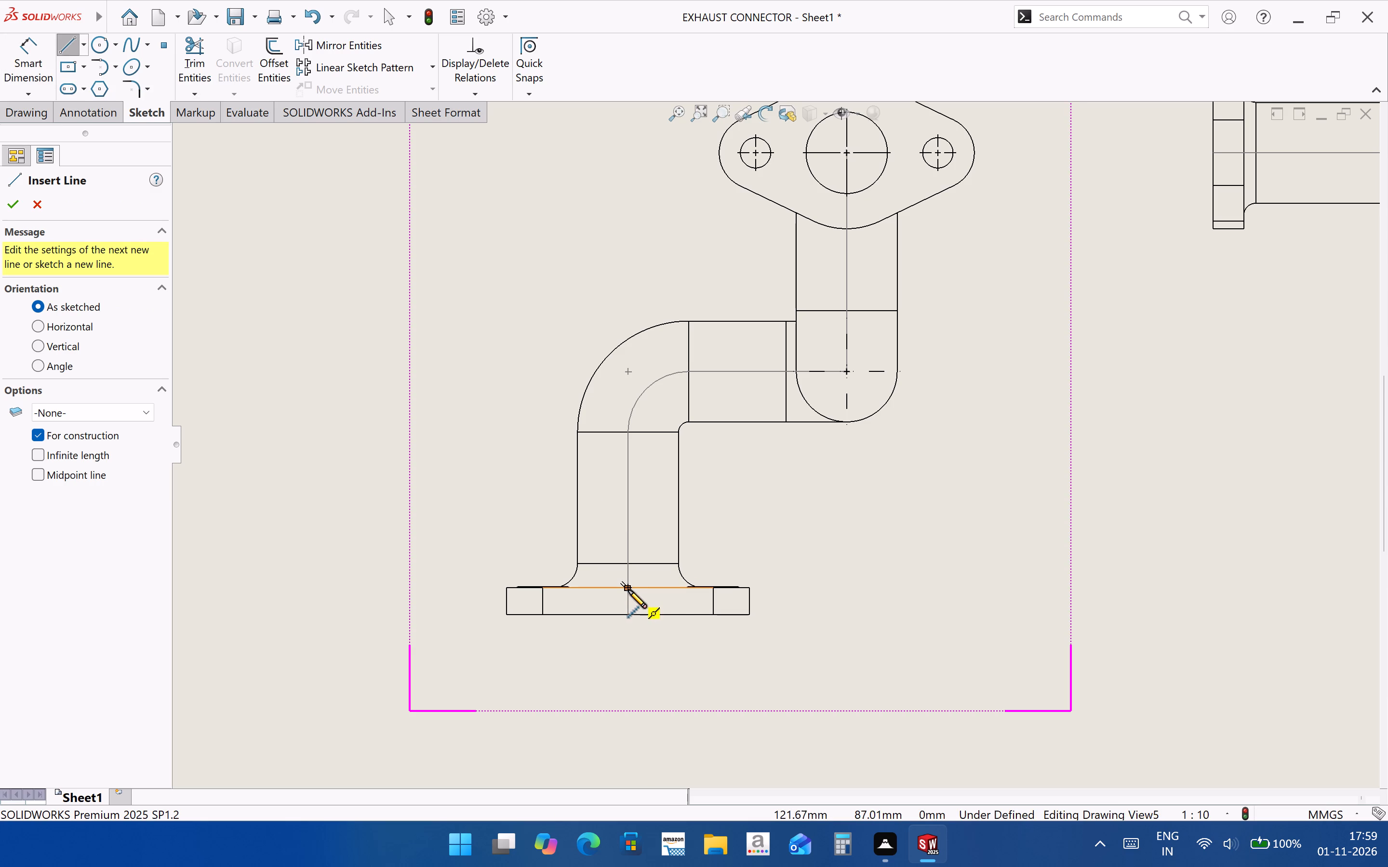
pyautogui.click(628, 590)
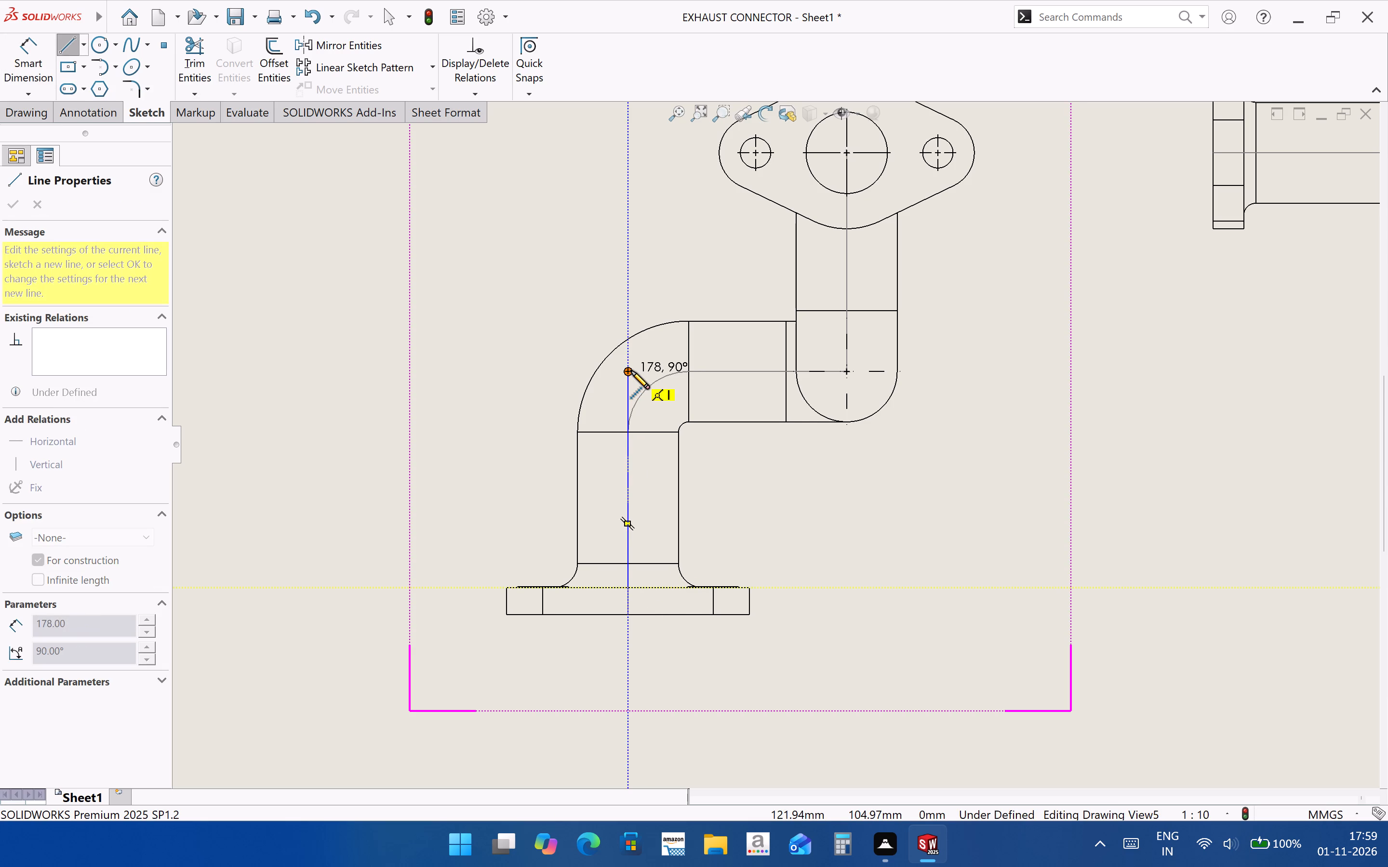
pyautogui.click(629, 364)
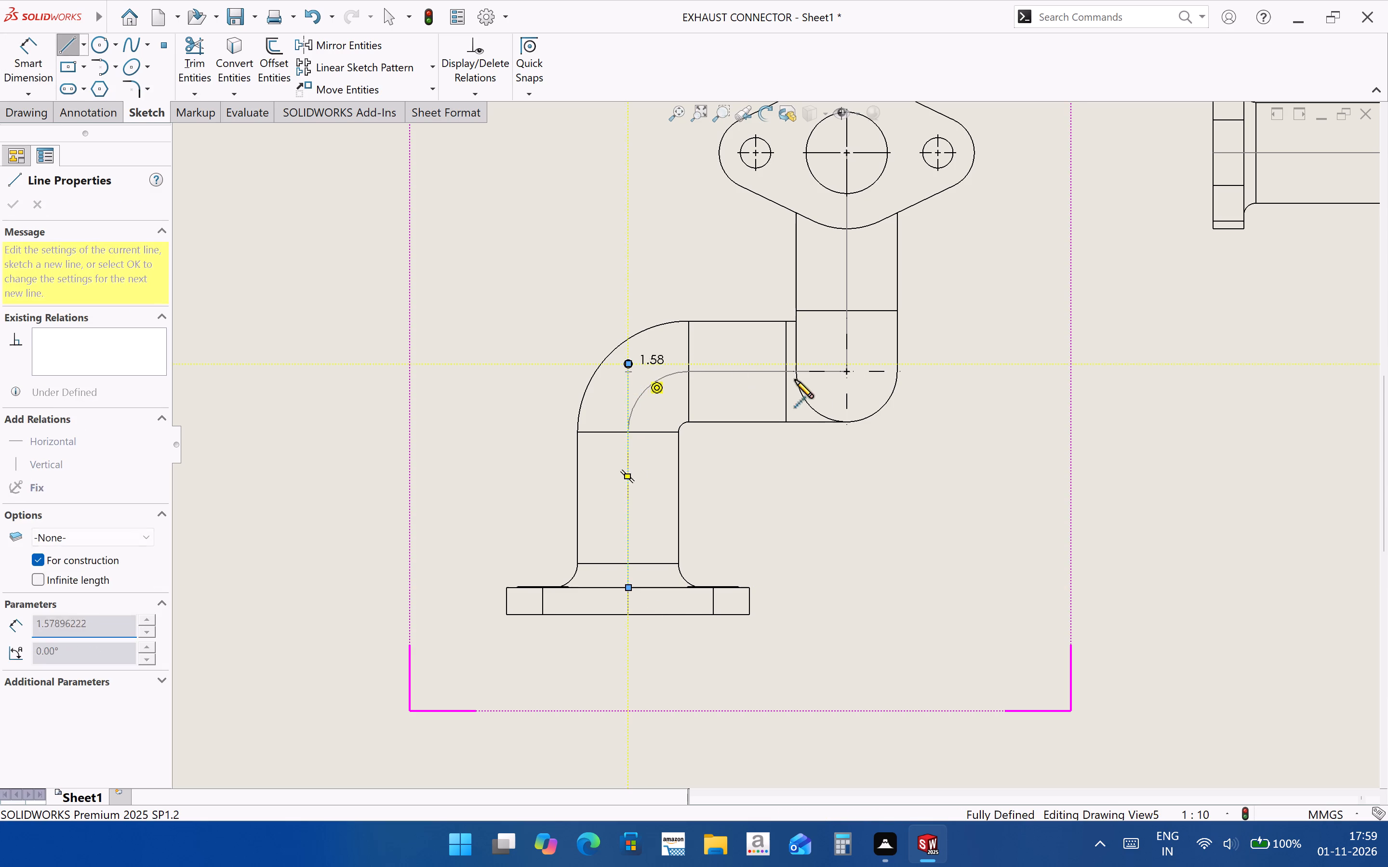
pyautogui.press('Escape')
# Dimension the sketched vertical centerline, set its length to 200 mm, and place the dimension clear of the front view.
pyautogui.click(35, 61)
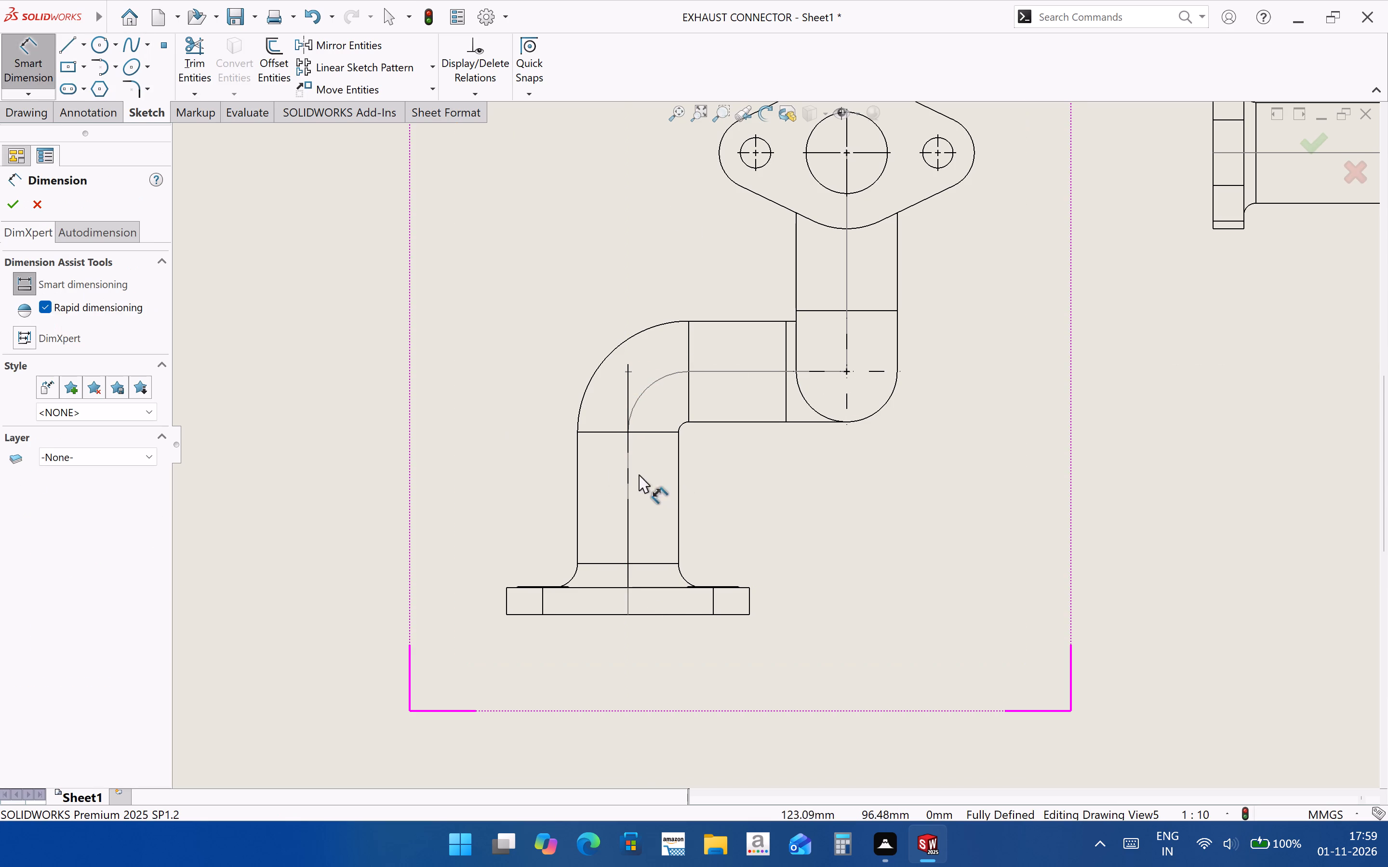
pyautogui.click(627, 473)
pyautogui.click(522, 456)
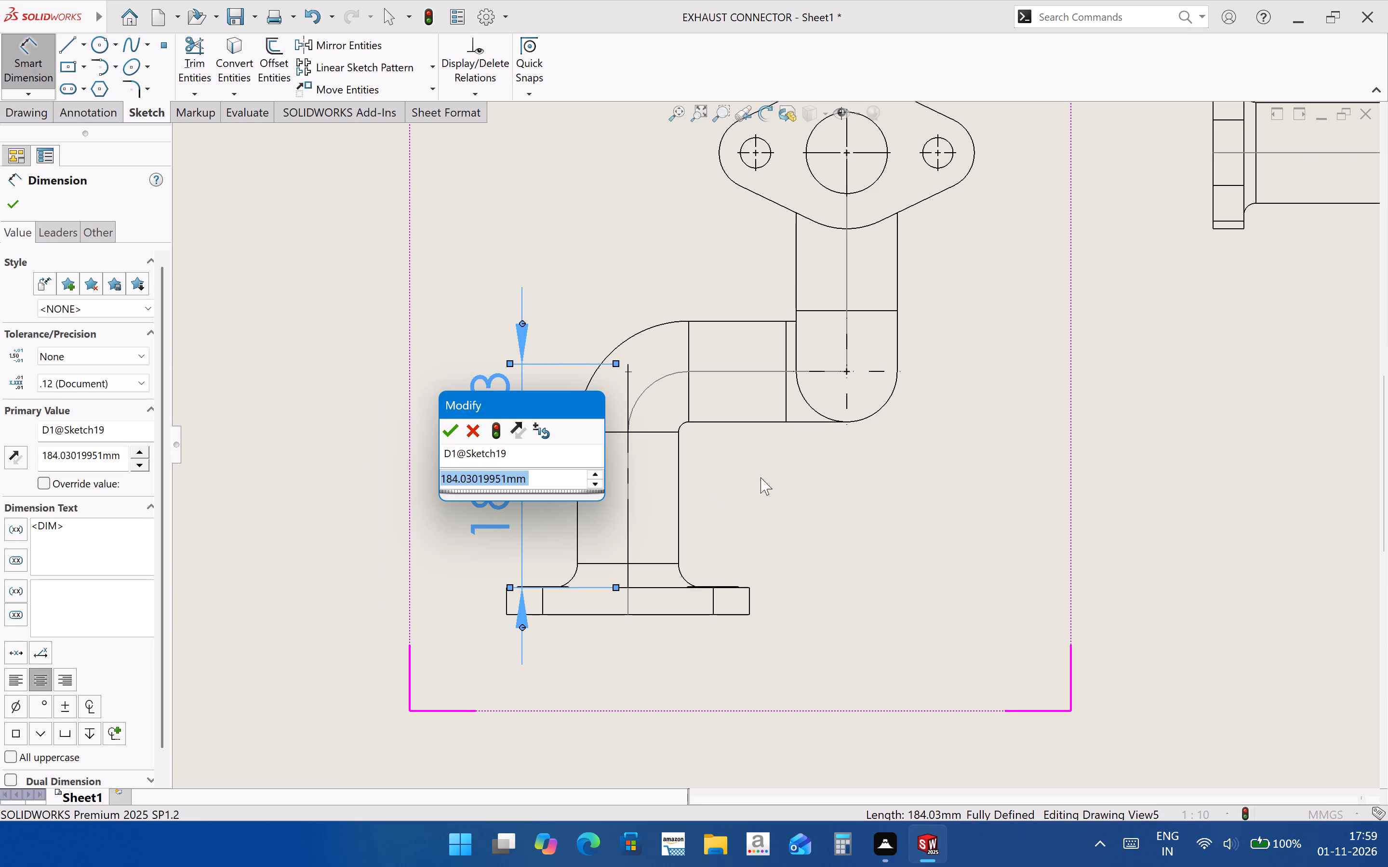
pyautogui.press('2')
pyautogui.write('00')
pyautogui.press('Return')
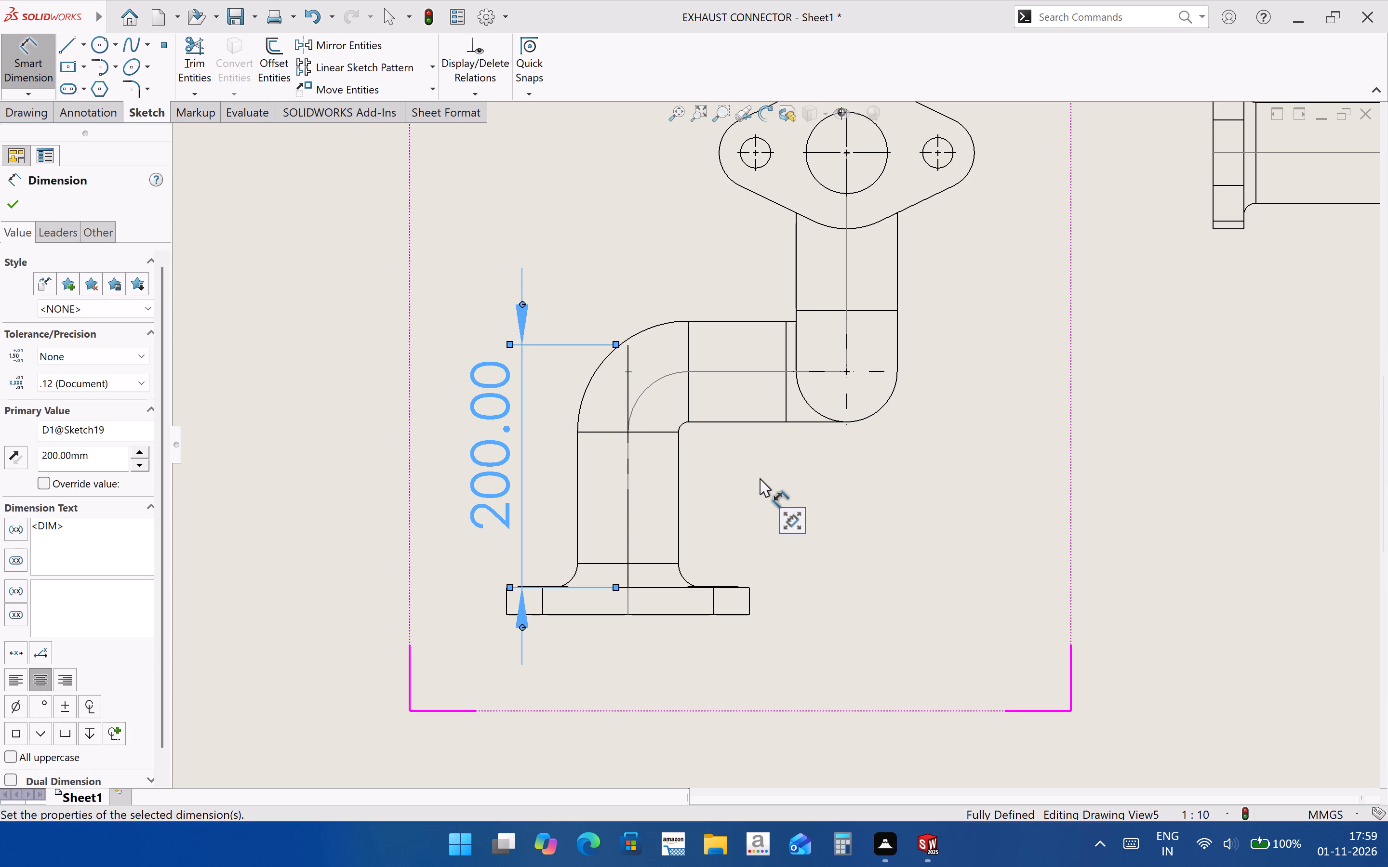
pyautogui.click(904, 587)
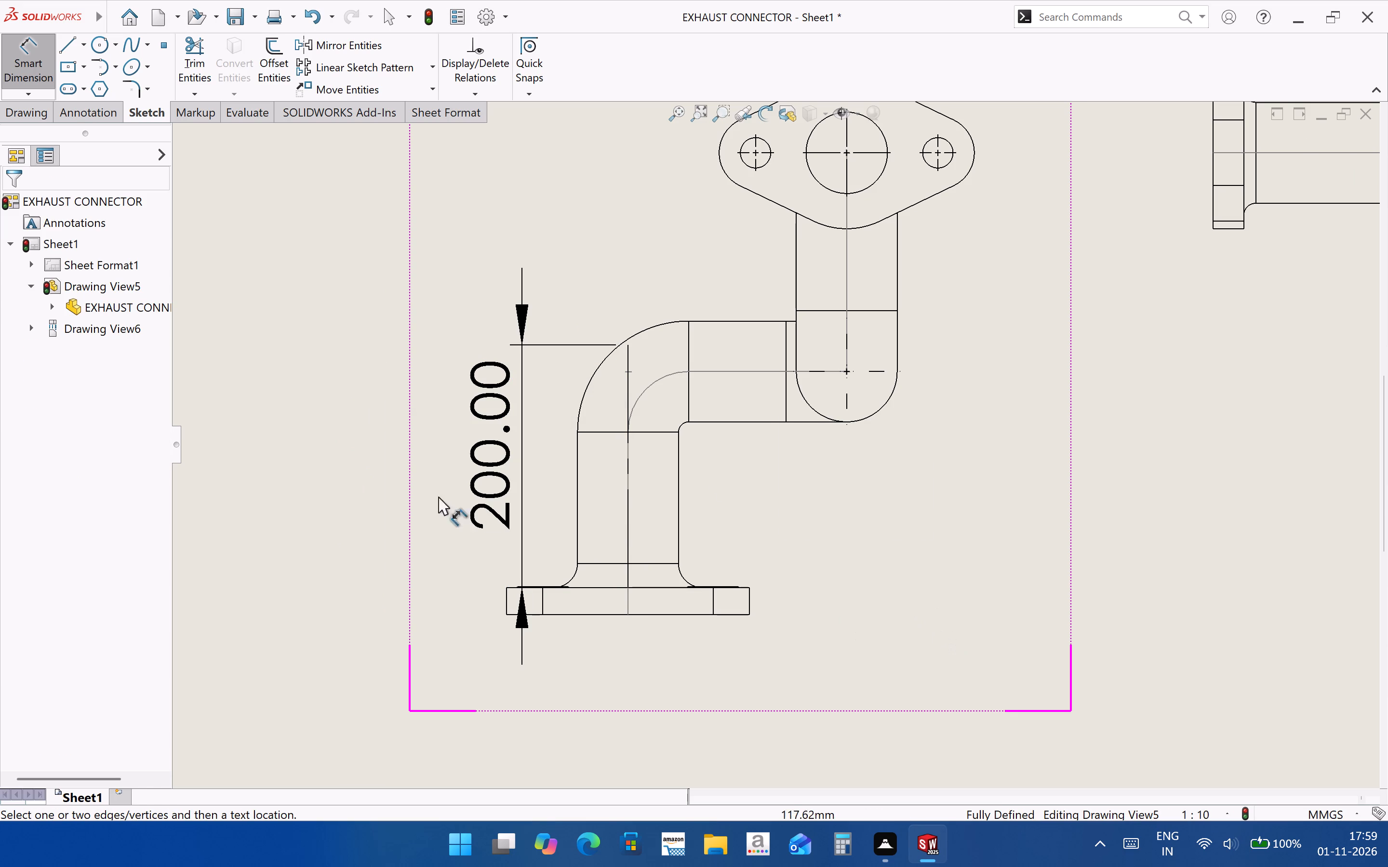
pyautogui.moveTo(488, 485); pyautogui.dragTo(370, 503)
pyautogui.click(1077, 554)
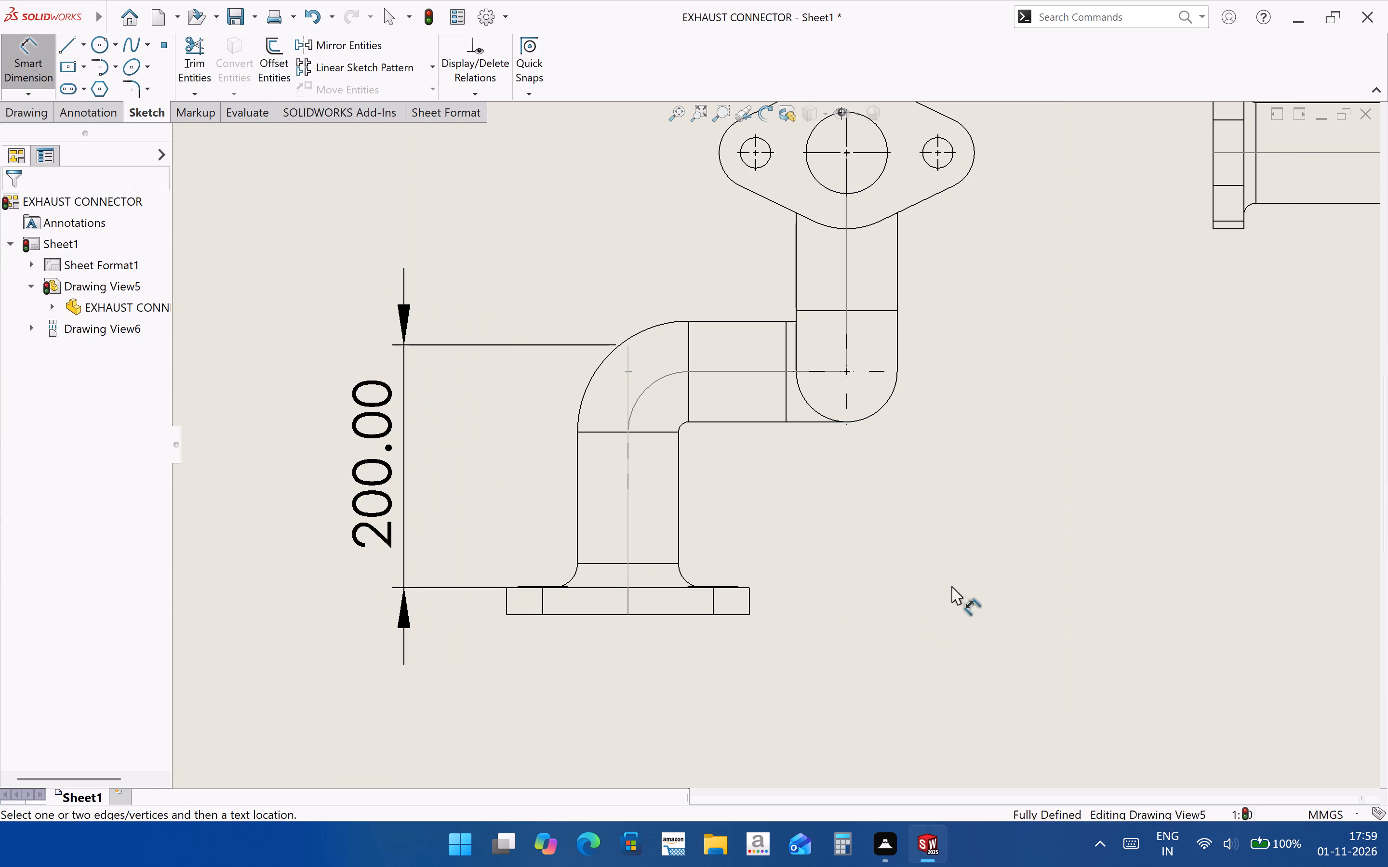
# Dimension the radius of the lower bend's centerline arc in the front view.
pyautogui.scroll(2, 651, 643)
pyautogui.scroll(-2, 770, 396)
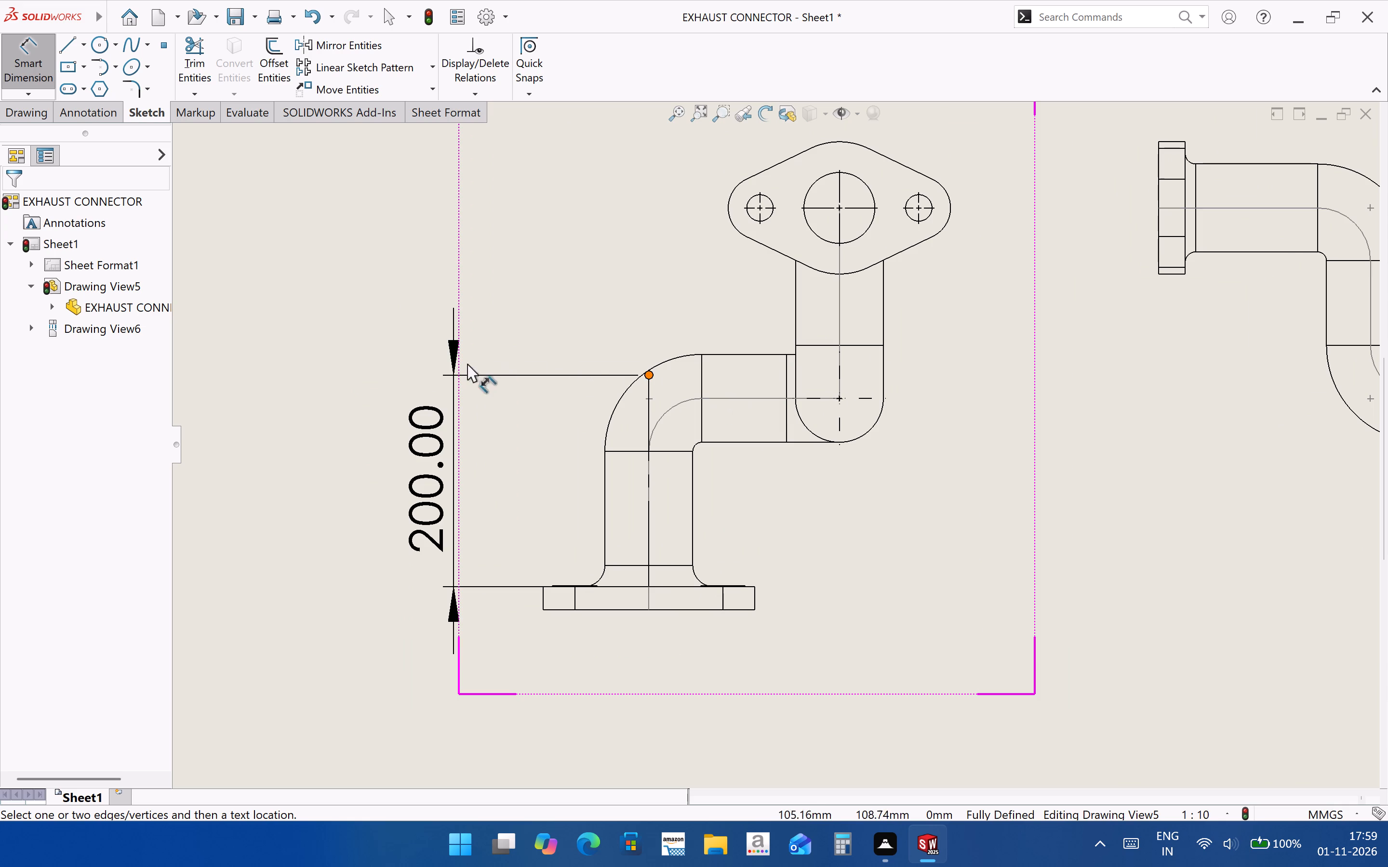
pyautogui.click(674, 408)
pyautogui.click(433, 253)
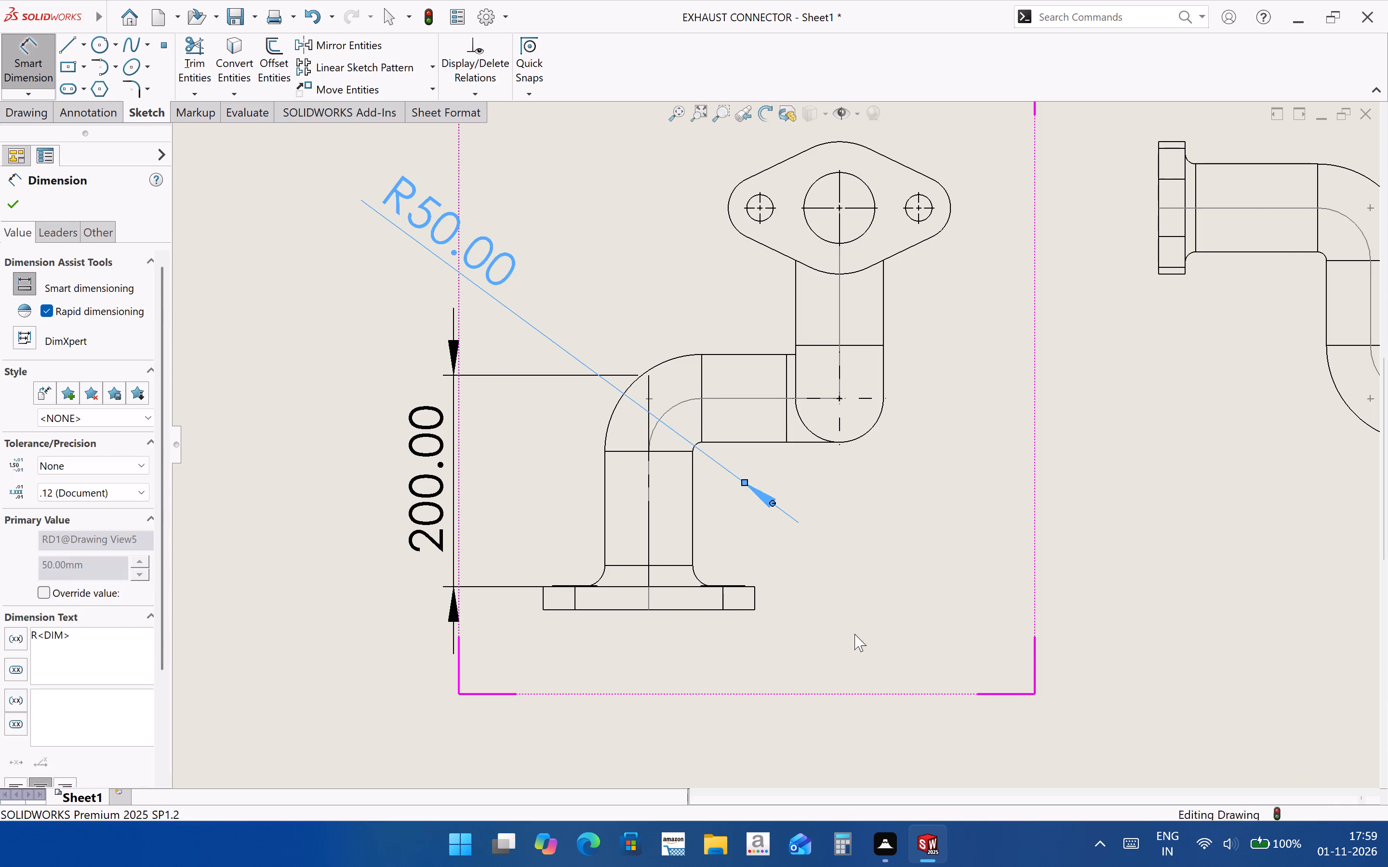
pyautogui.click(854, 634)
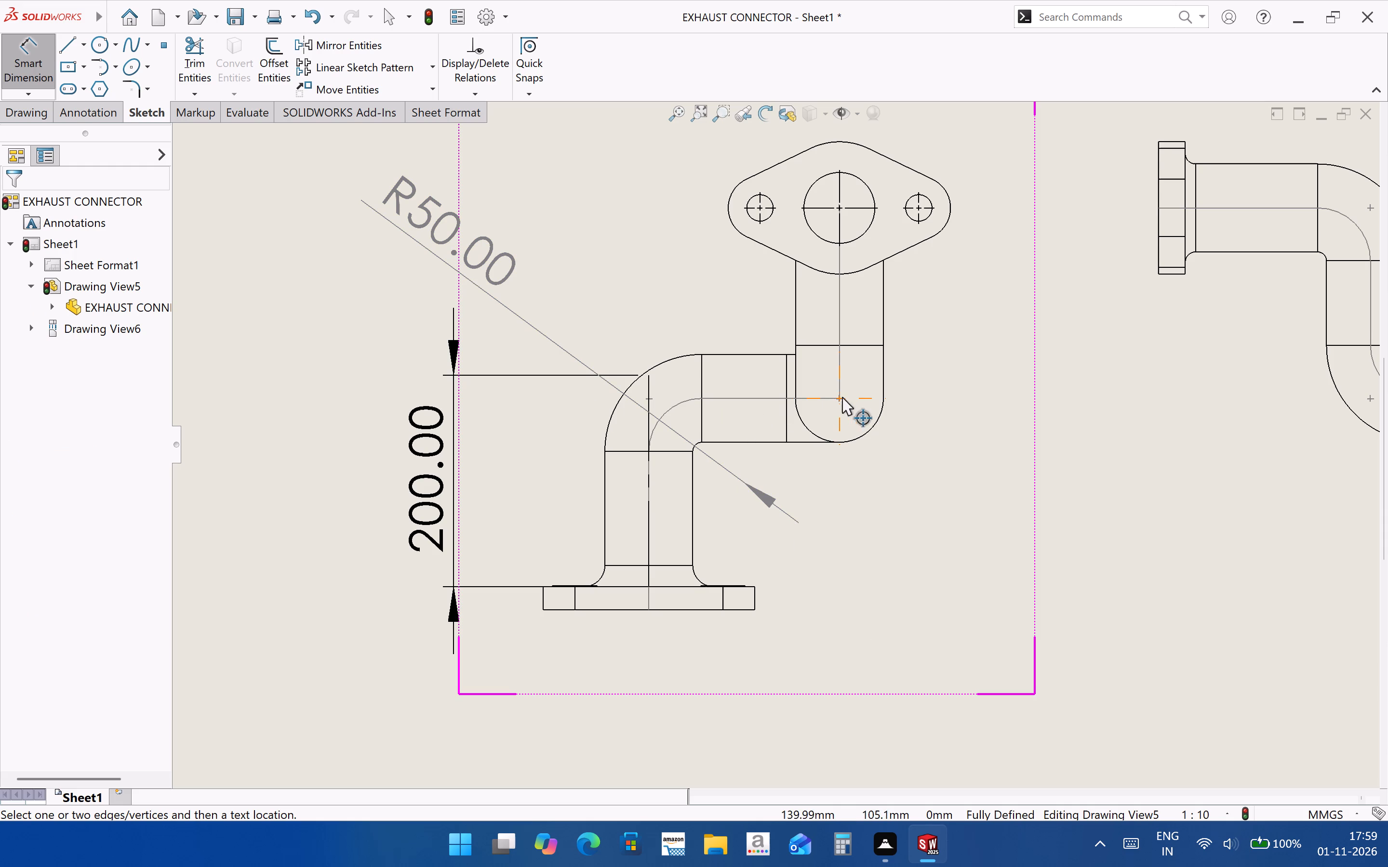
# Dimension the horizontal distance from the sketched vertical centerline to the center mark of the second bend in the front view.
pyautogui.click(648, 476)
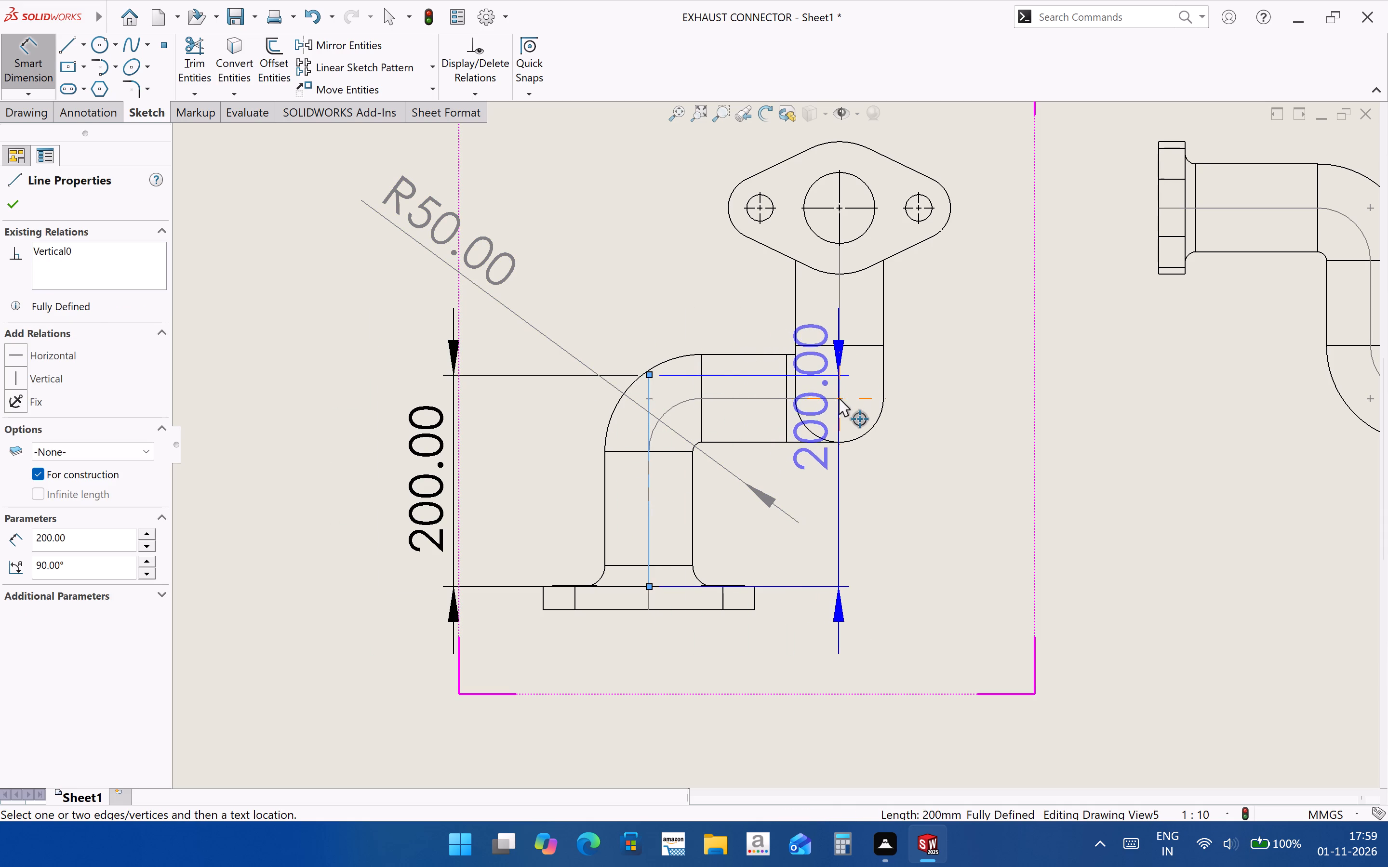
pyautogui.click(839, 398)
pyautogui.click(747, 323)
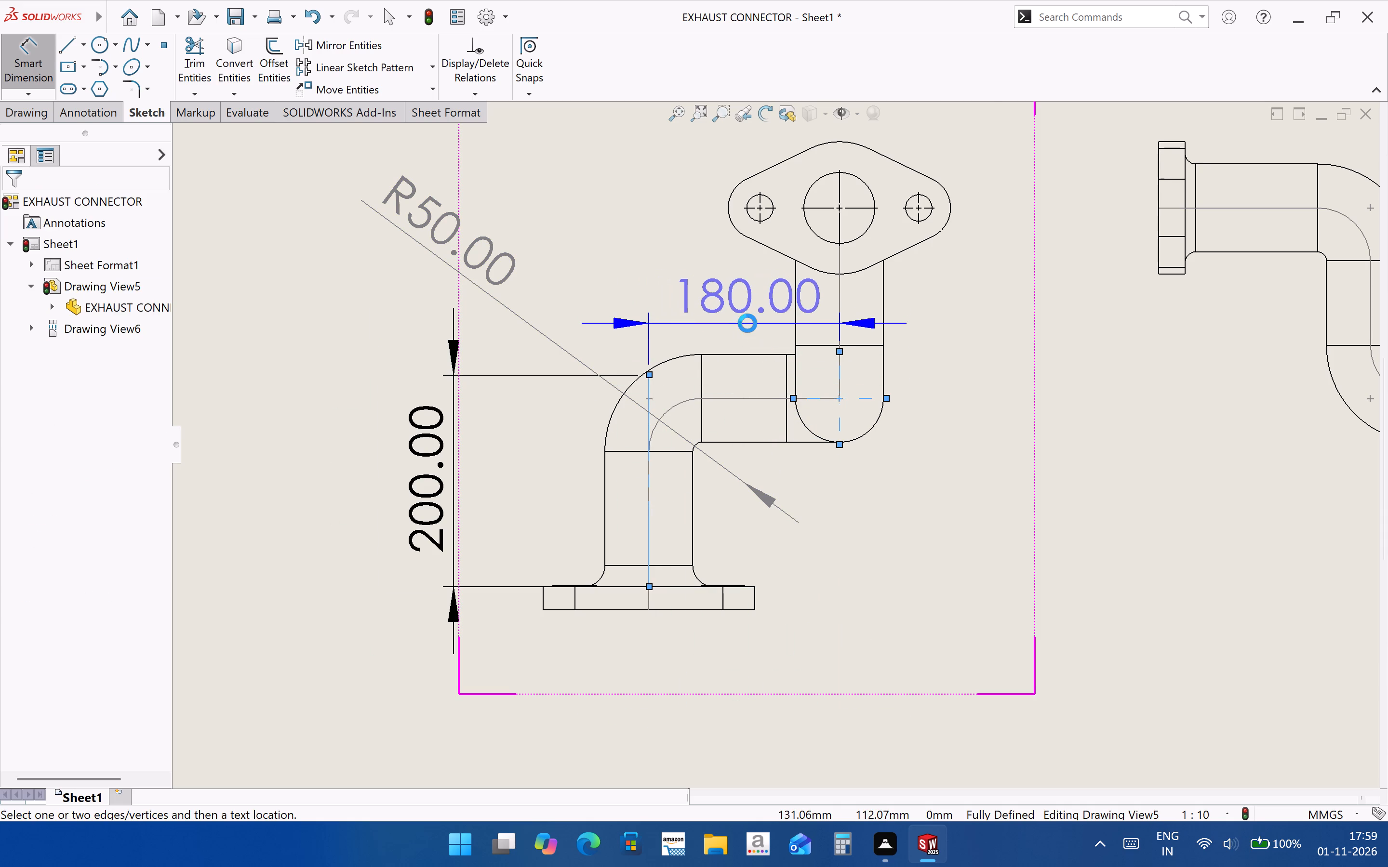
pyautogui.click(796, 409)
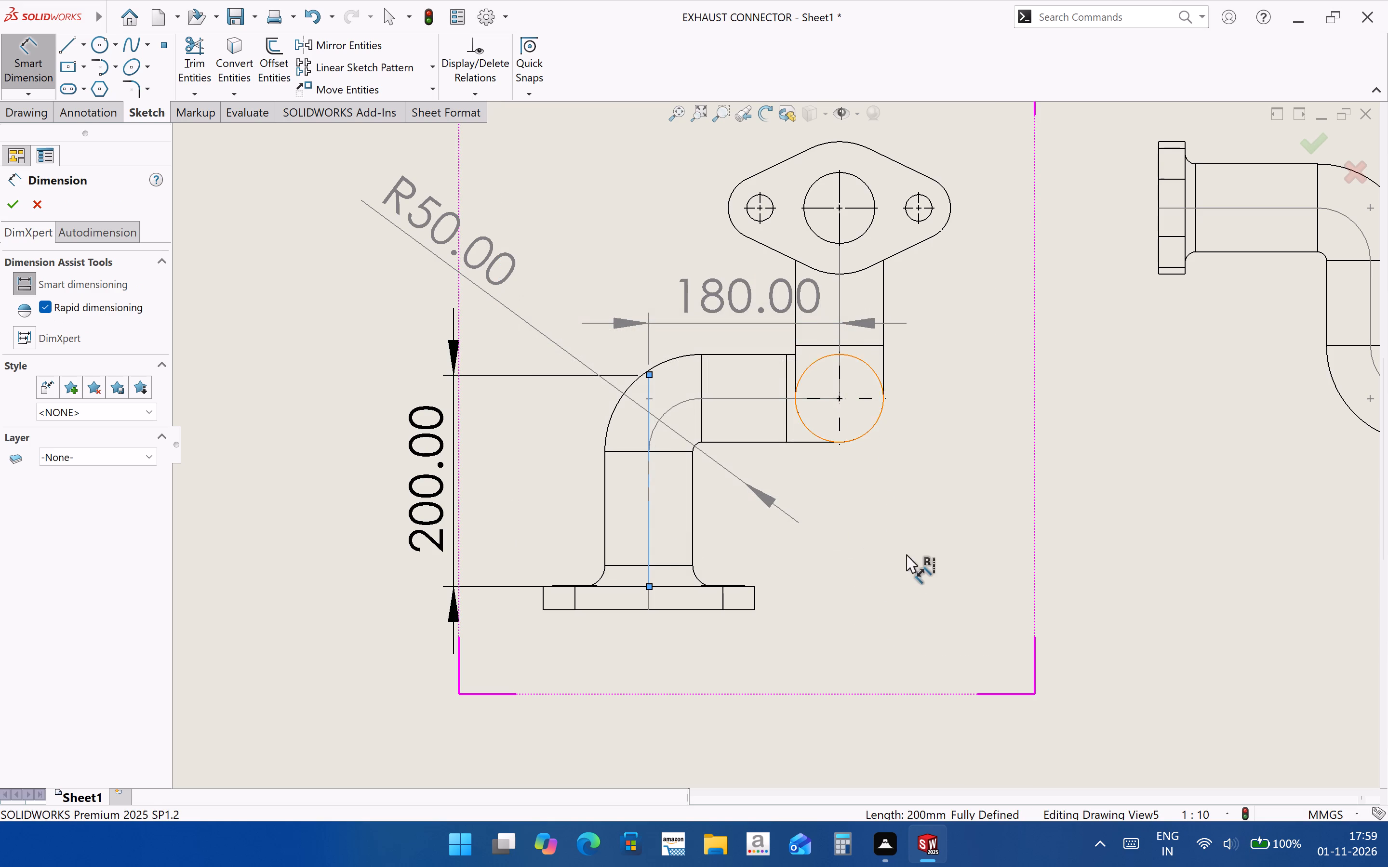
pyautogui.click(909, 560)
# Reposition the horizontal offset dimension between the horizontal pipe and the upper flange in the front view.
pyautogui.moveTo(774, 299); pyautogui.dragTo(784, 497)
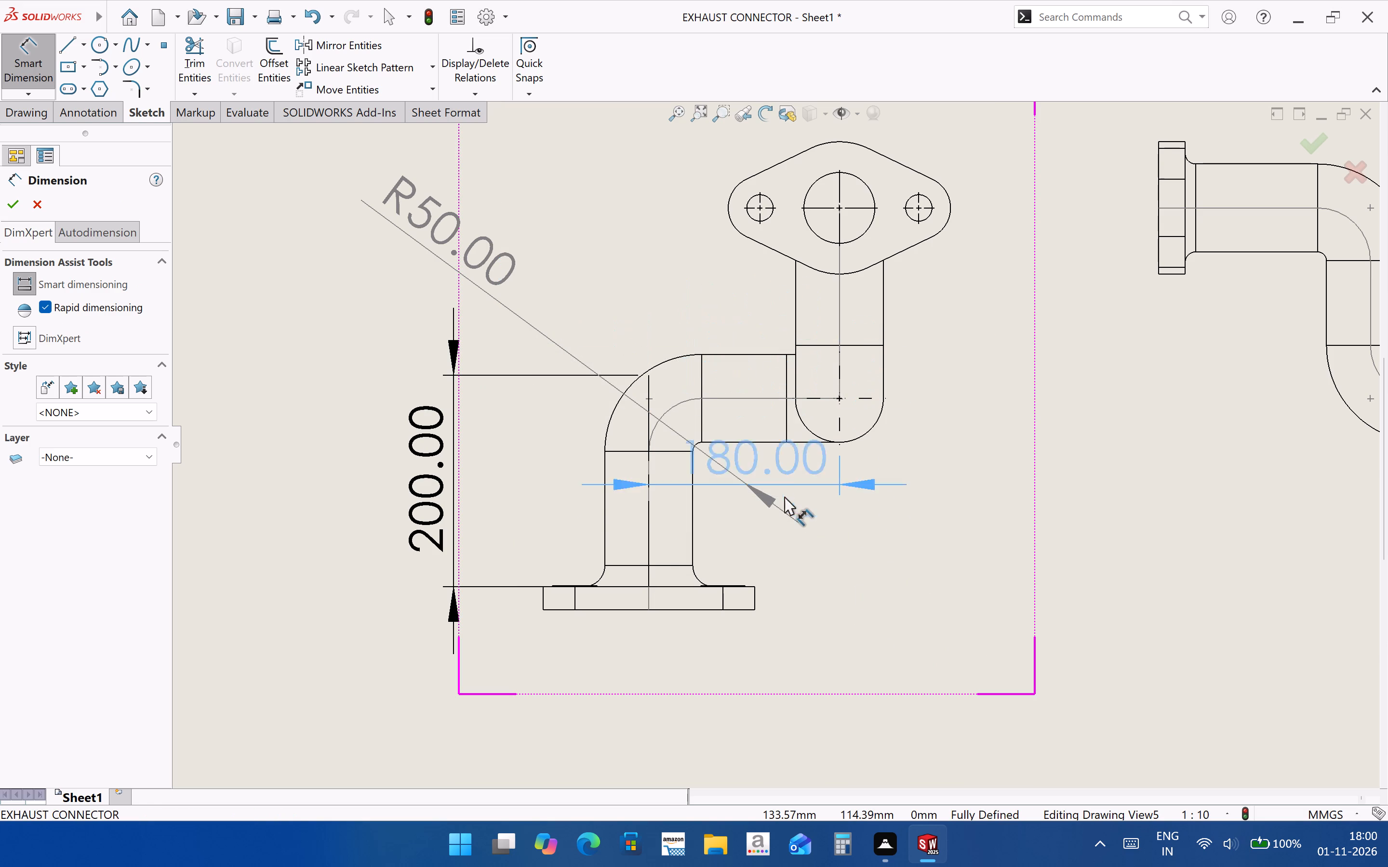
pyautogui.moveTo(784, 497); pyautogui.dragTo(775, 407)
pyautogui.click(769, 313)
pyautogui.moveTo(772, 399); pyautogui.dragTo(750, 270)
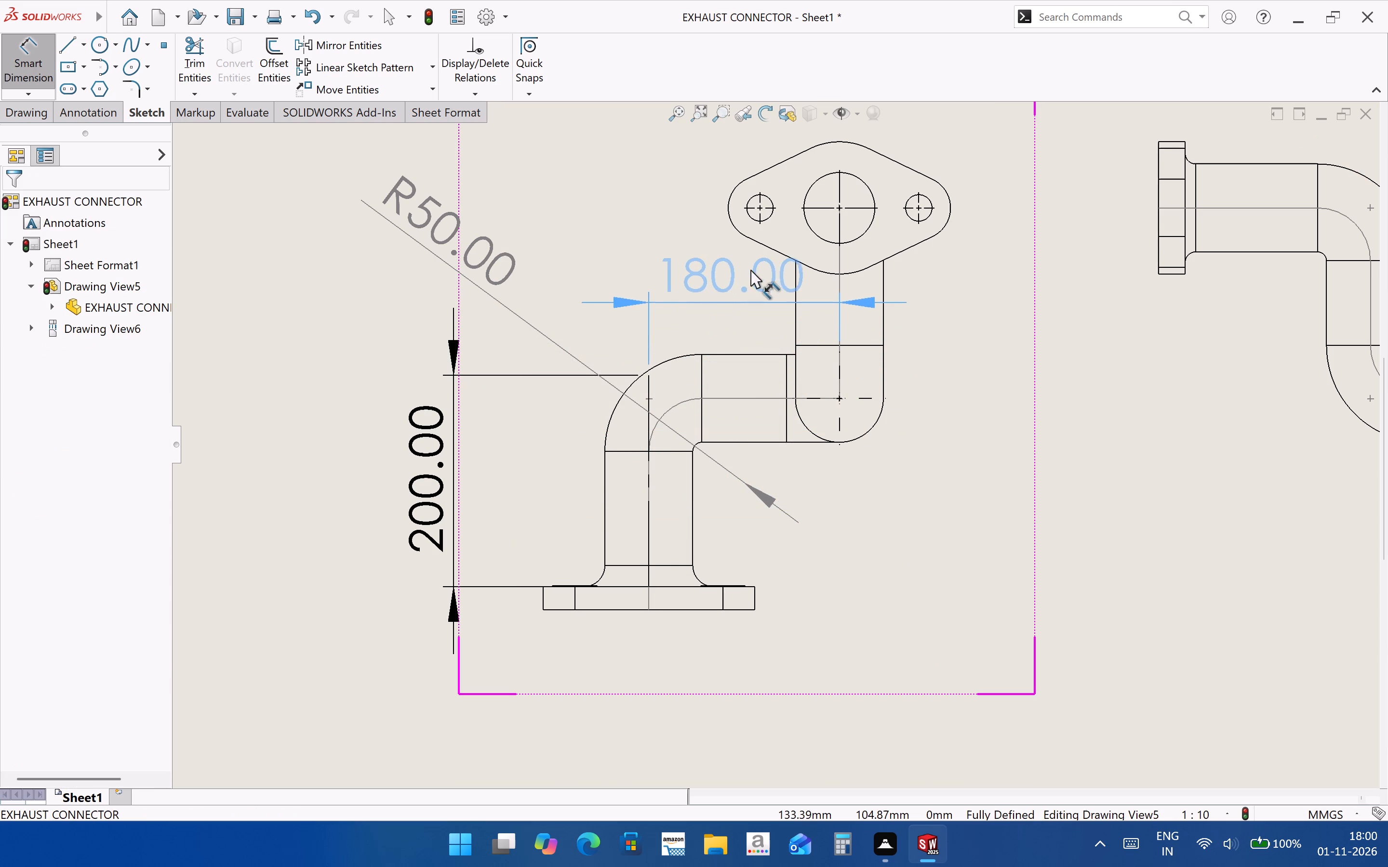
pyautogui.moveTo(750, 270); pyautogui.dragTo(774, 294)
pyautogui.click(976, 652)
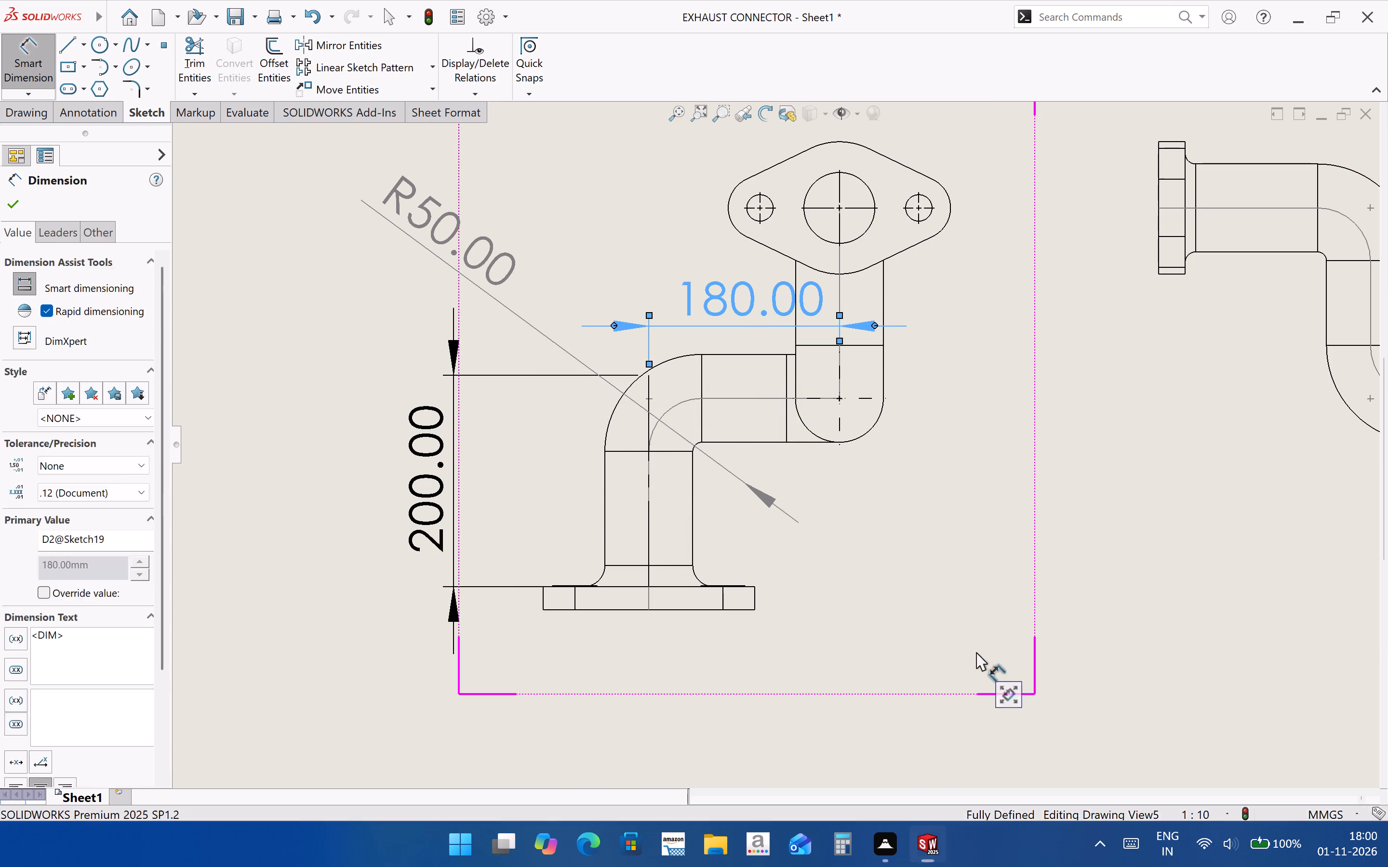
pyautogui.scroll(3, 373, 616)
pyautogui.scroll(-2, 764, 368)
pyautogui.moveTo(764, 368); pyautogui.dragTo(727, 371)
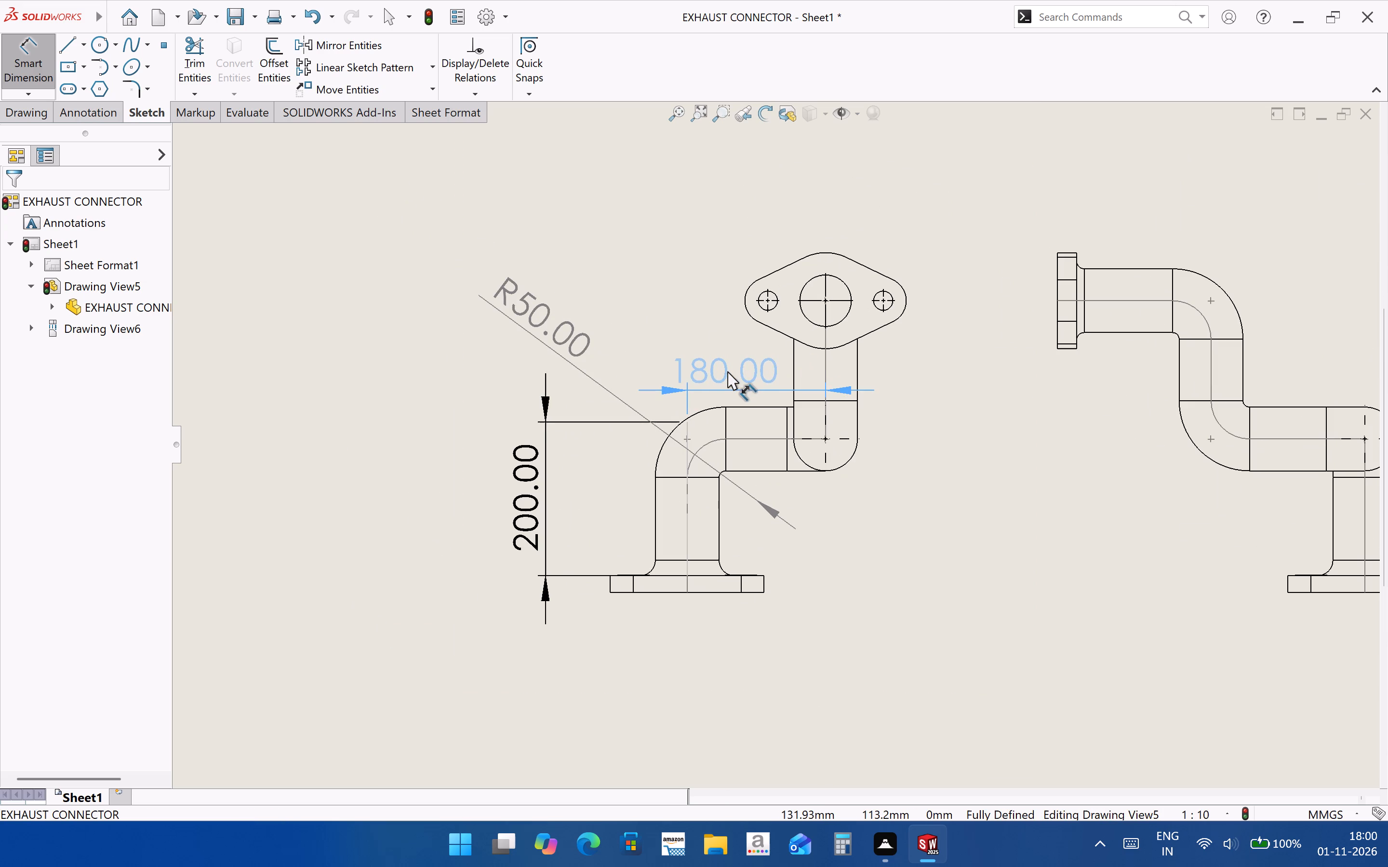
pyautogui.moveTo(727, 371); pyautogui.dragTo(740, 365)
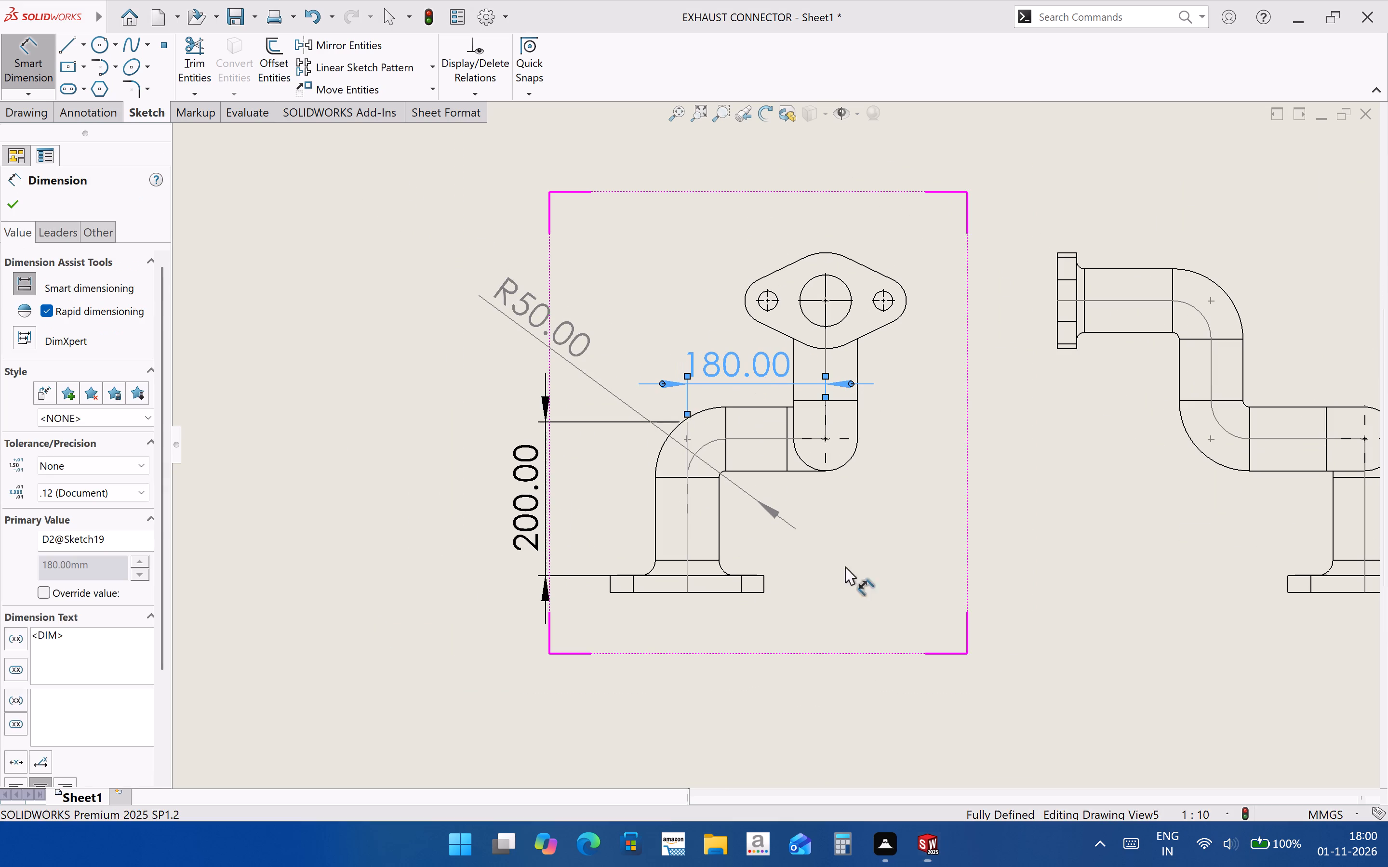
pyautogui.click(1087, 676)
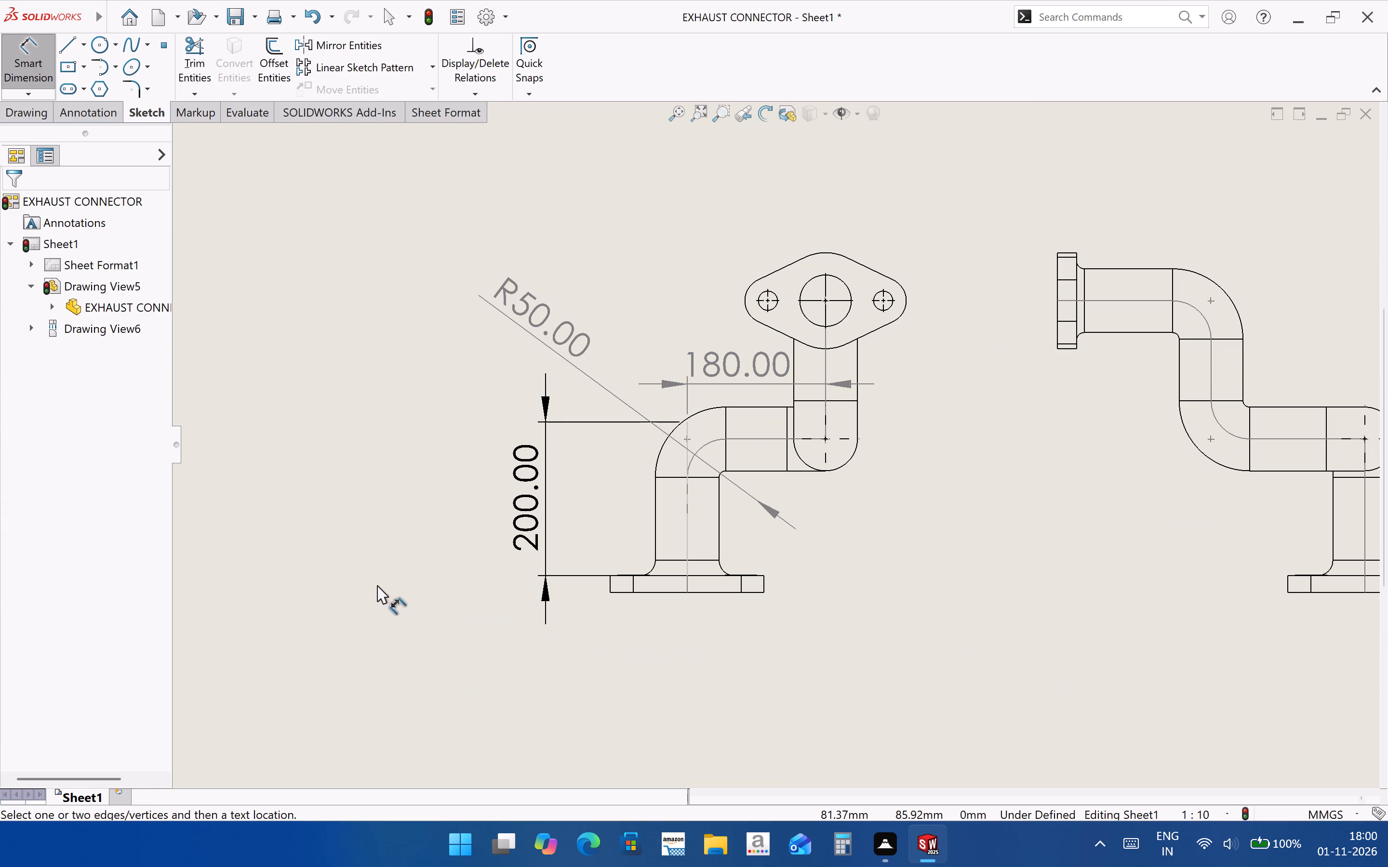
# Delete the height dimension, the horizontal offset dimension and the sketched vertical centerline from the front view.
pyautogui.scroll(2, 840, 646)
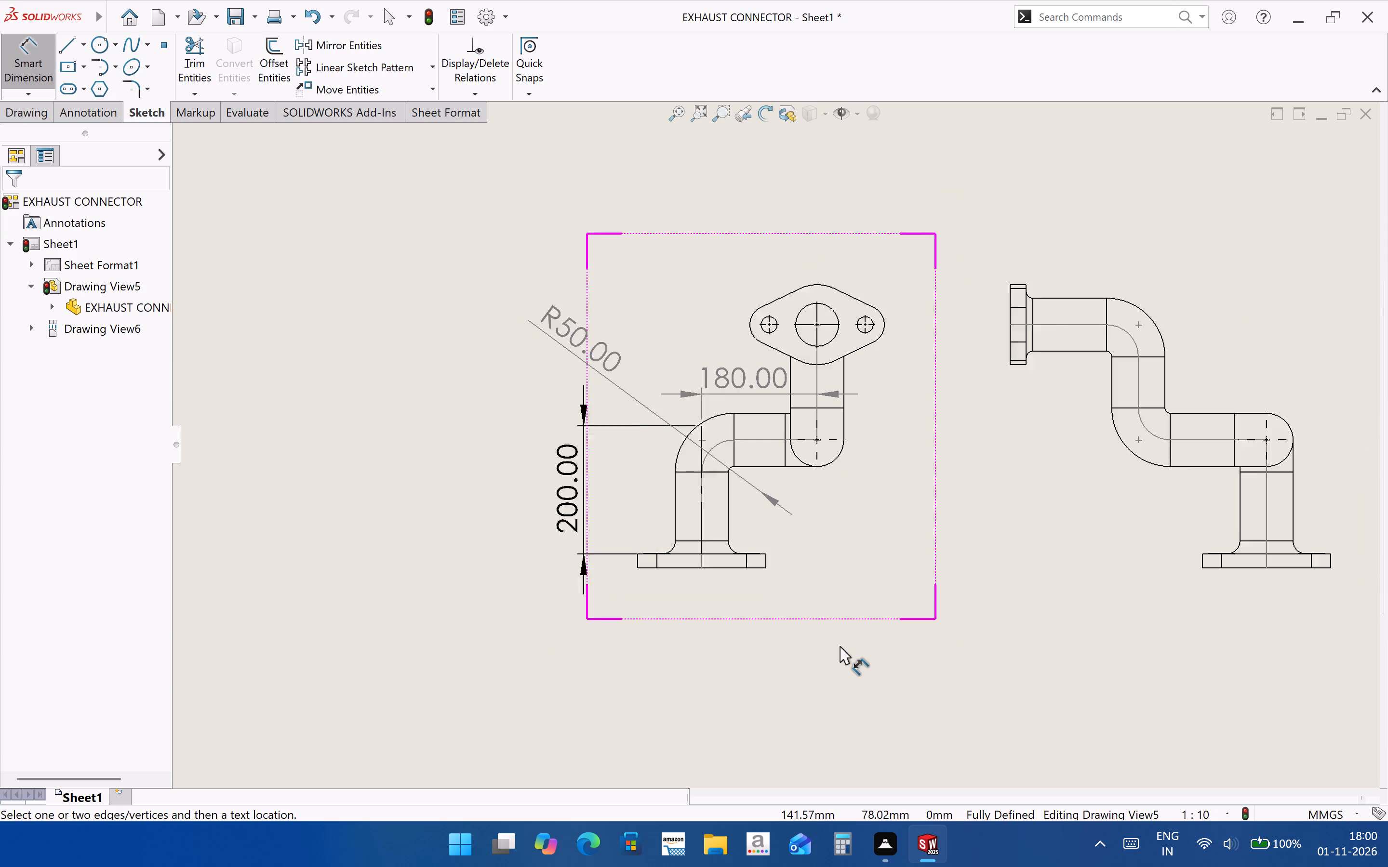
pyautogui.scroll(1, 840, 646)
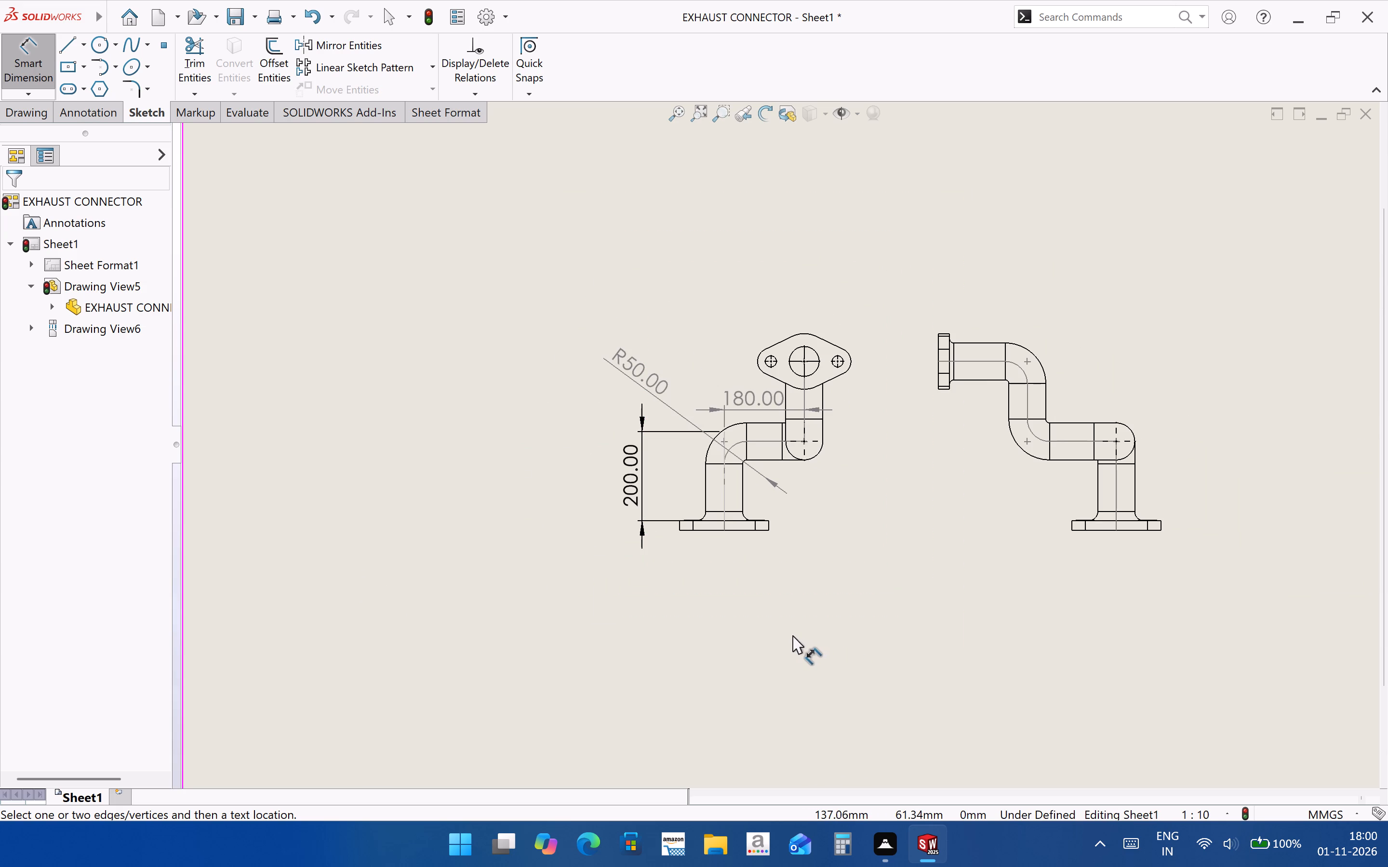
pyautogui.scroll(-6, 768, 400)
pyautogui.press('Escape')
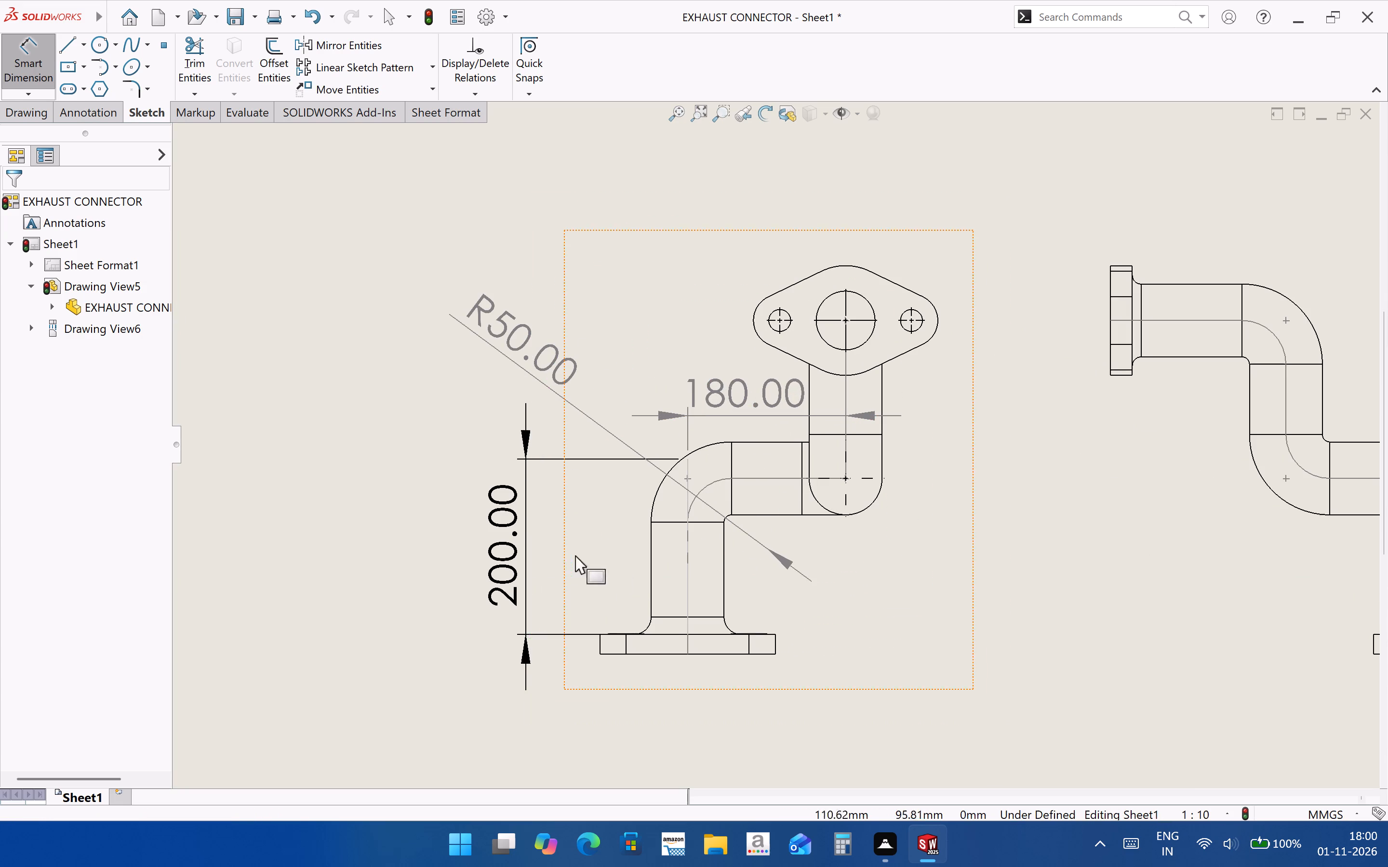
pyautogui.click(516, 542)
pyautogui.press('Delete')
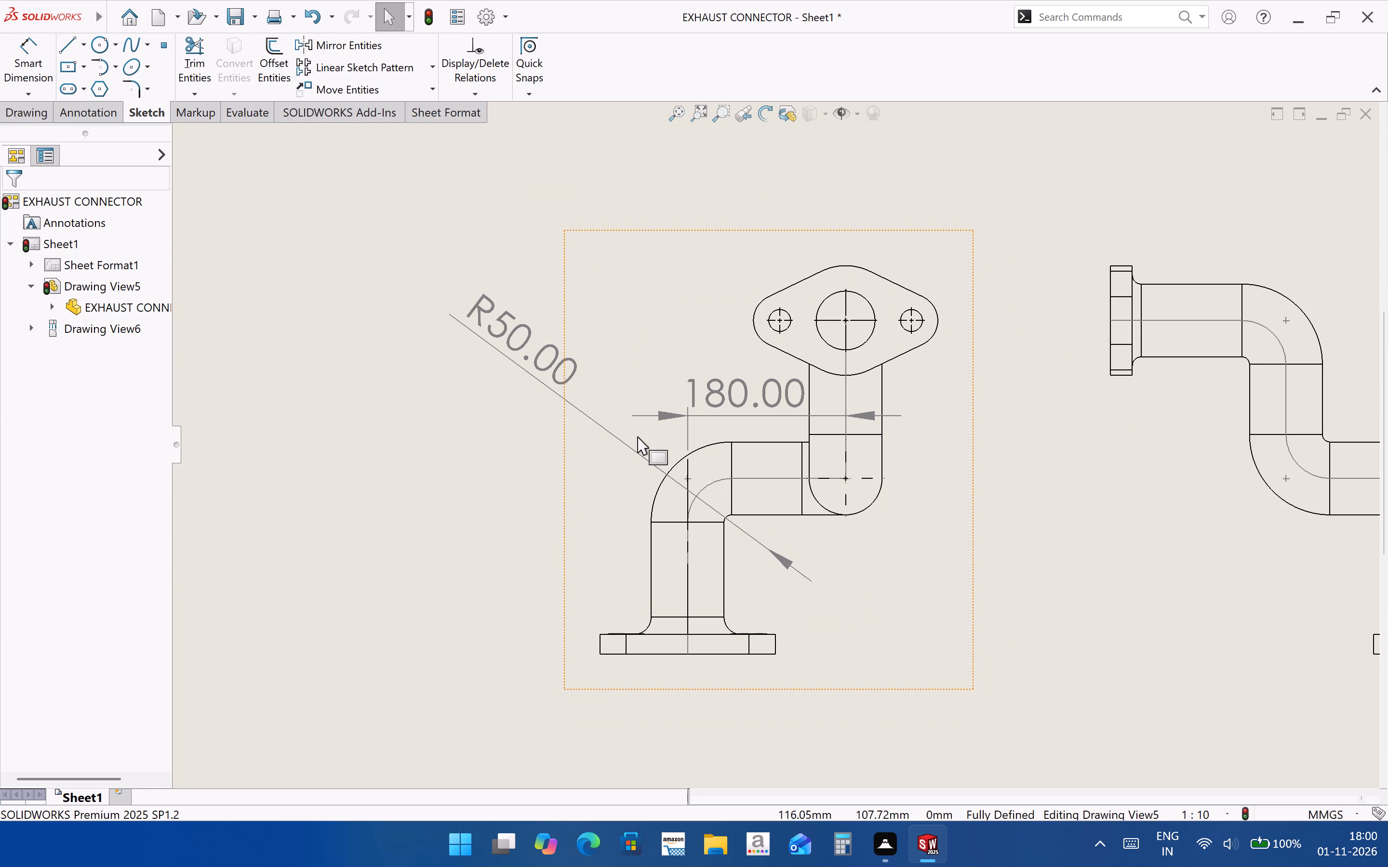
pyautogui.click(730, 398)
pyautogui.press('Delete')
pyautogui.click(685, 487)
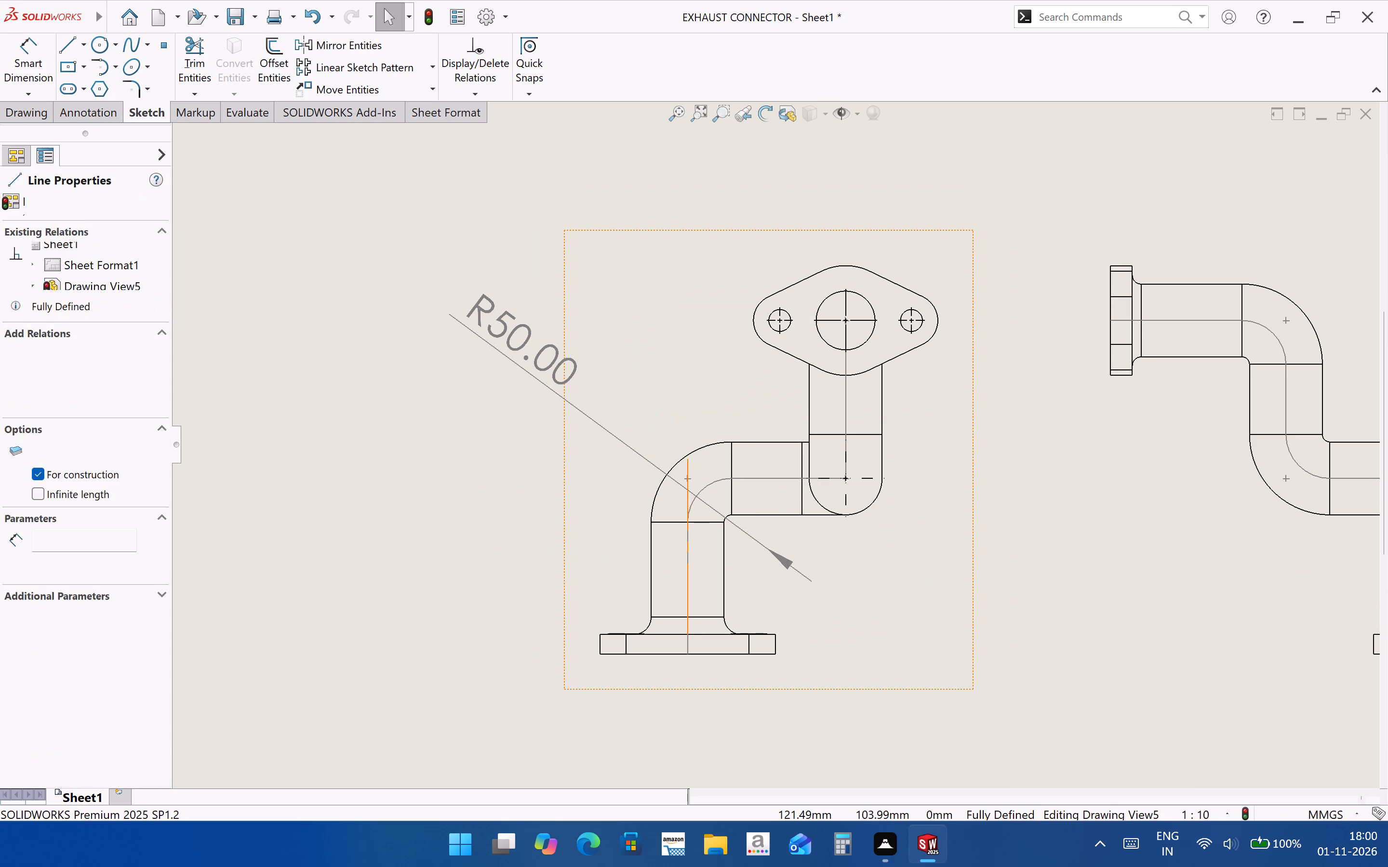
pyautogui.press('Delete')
# Dimension the height from the base flange's bottom face to the horizontal pipe's centerline in the front view.
pyautogui.click(40, 90)
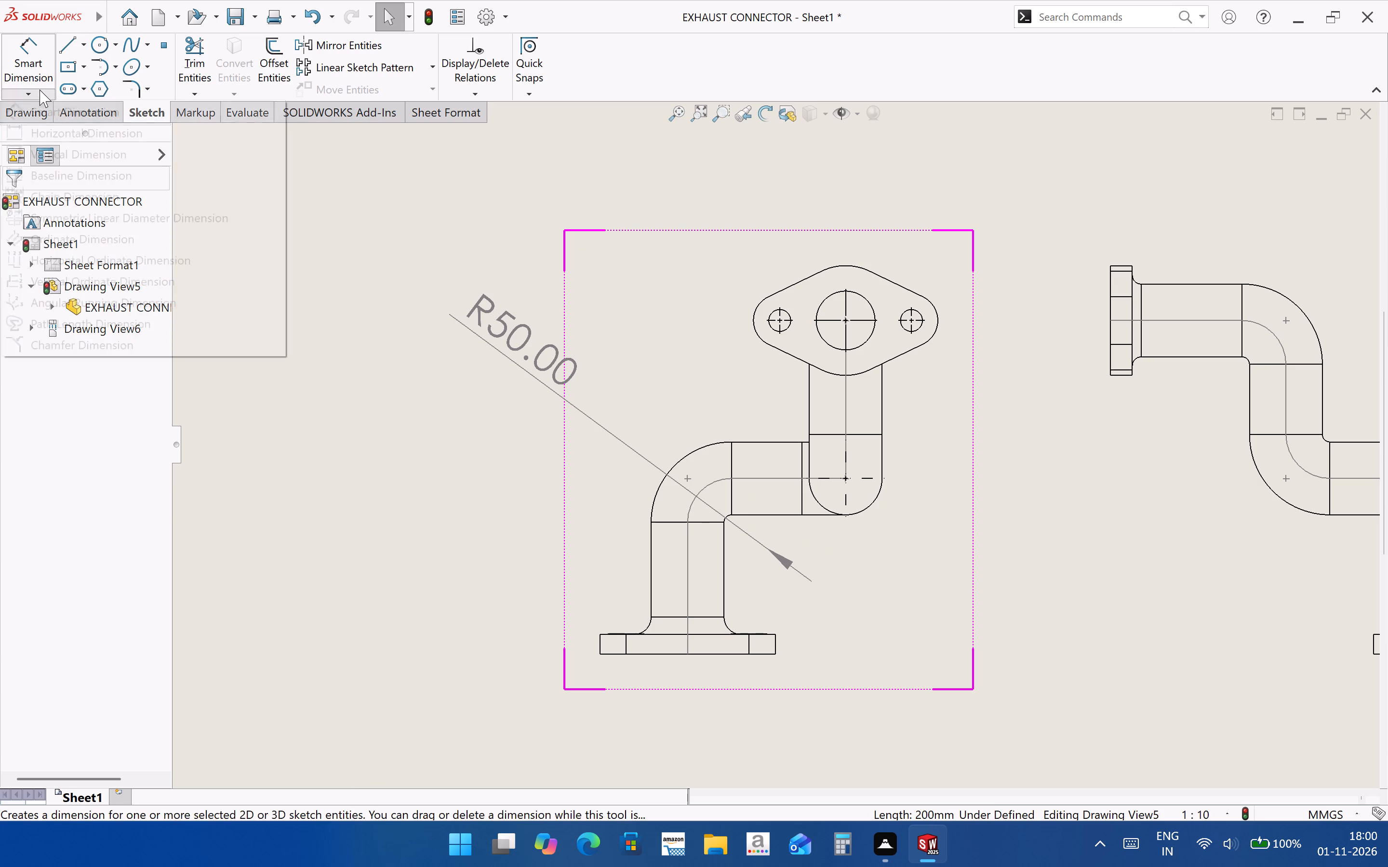
pyautogui.click(0, 43)
pyautogui.click(9, 47)
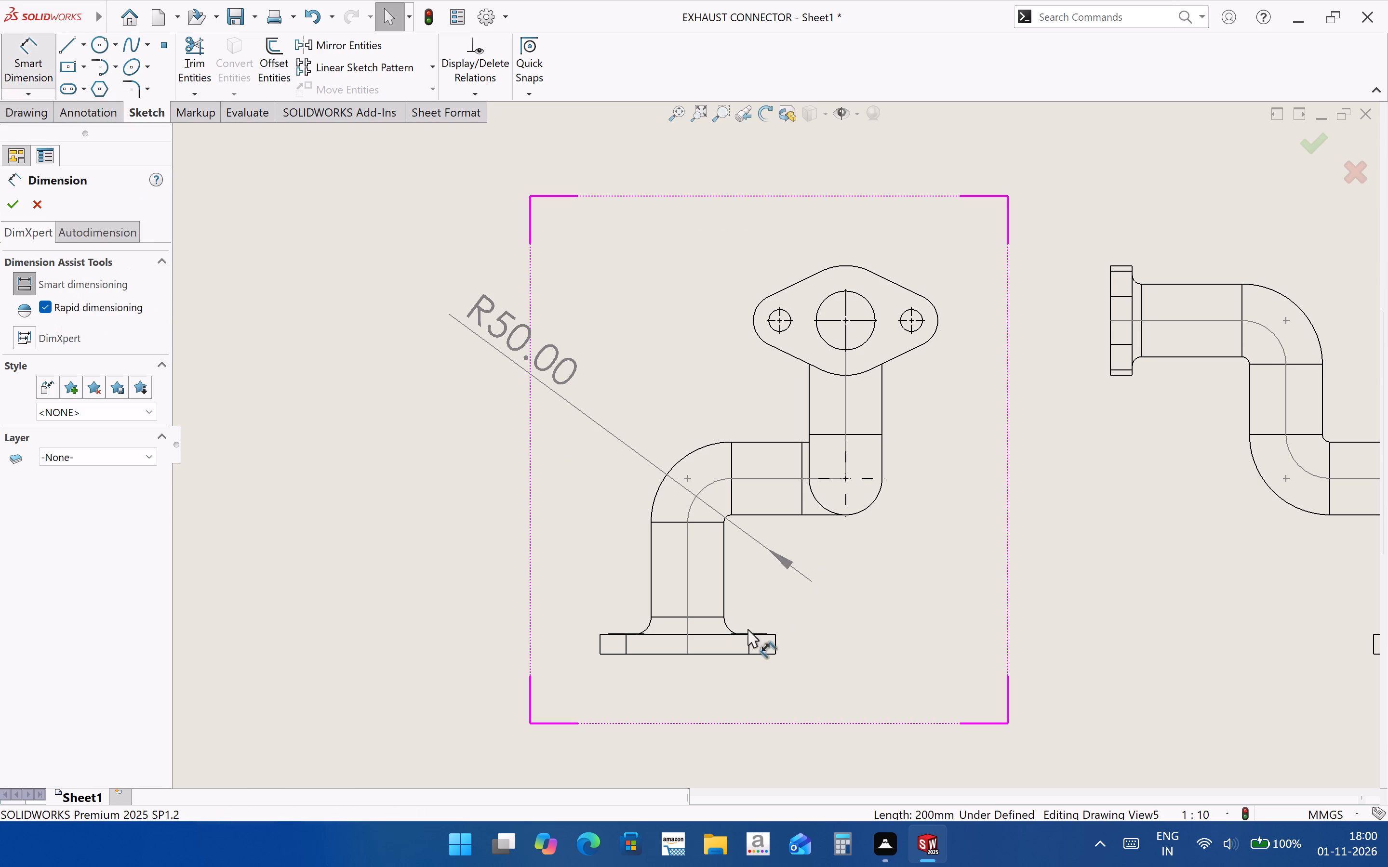
pyautogui.click(727, 653)
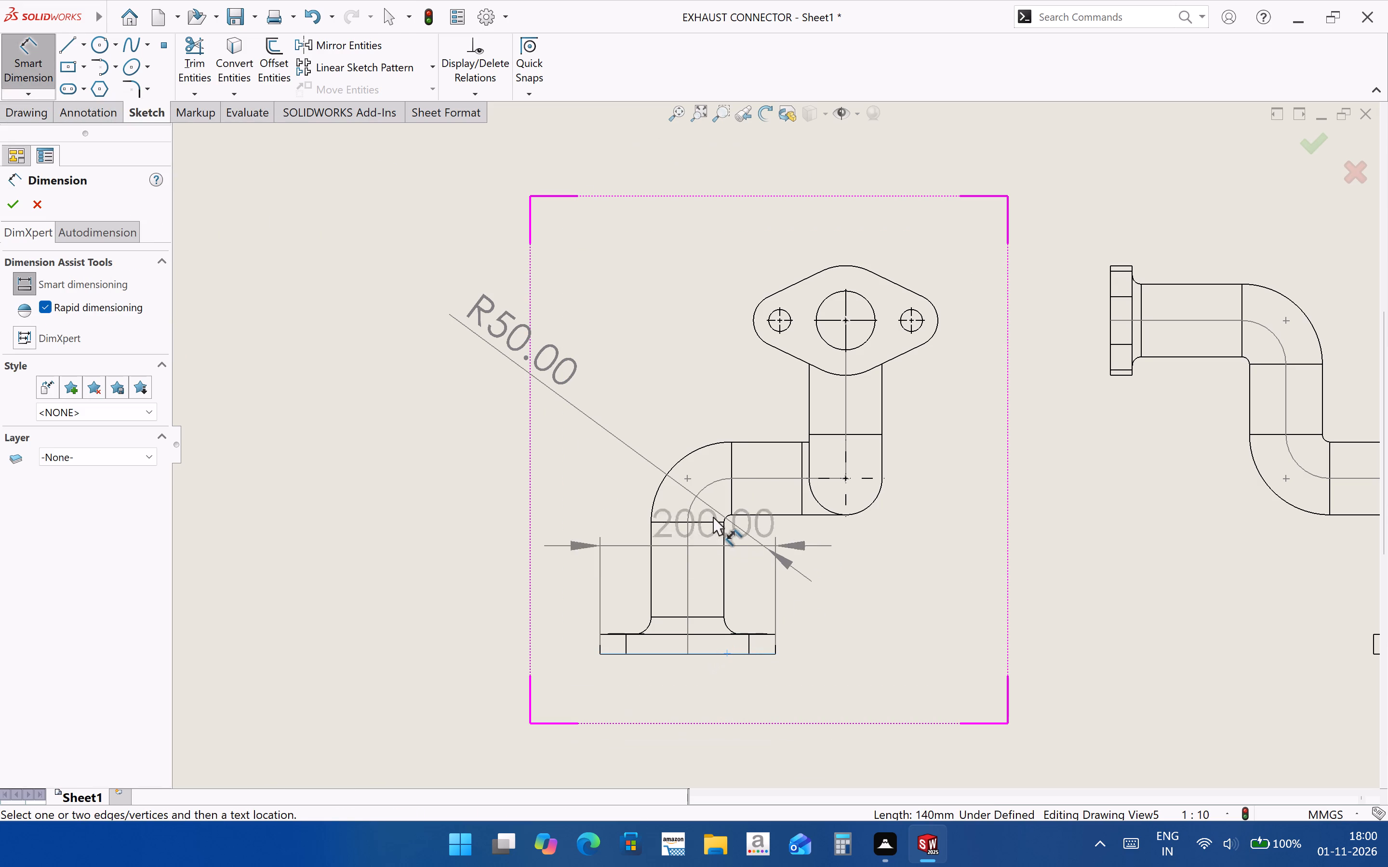
pyautogui.click(747, 478)
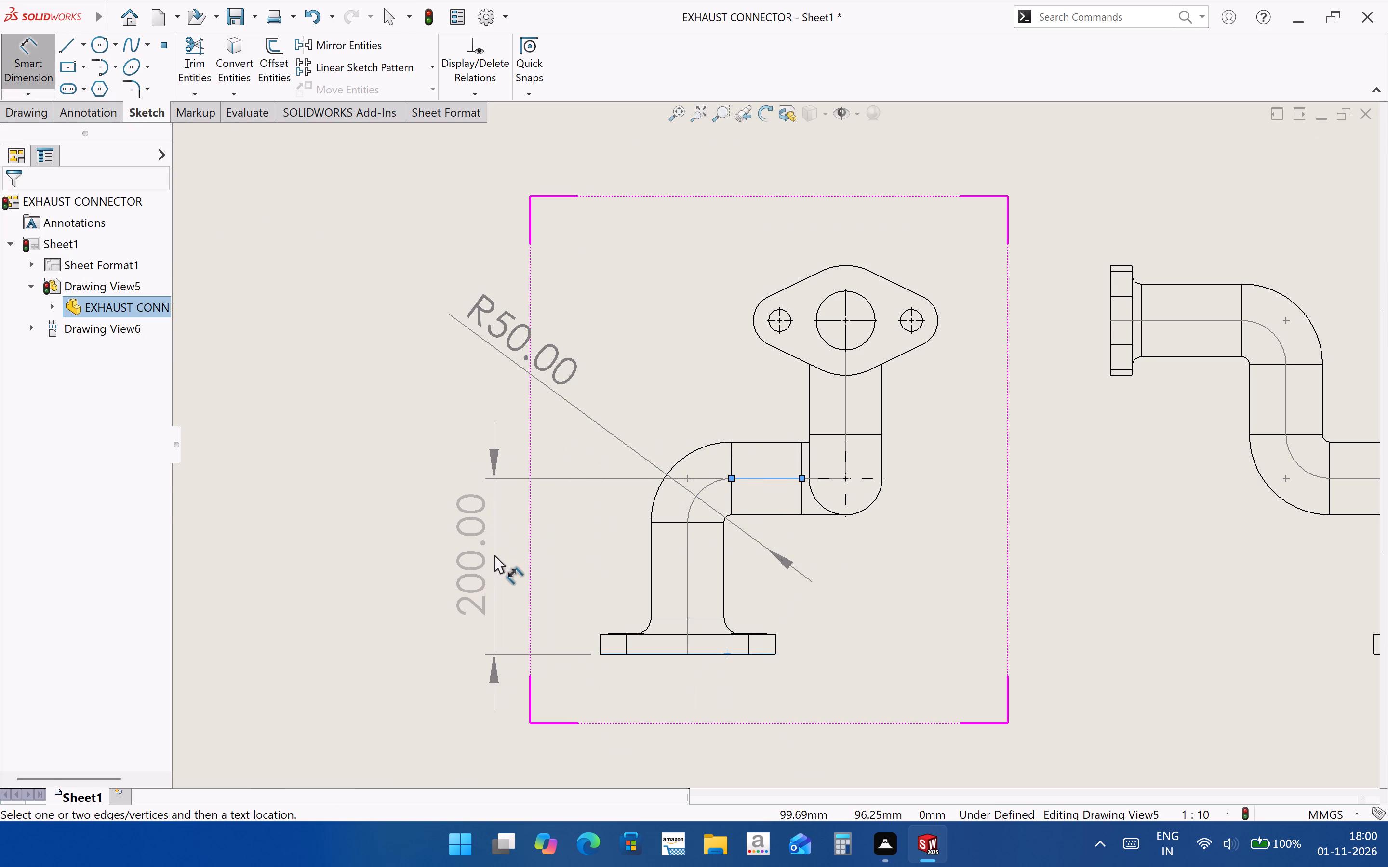
pyautogui.click(494, 555)
pyautogui.press('Escape')
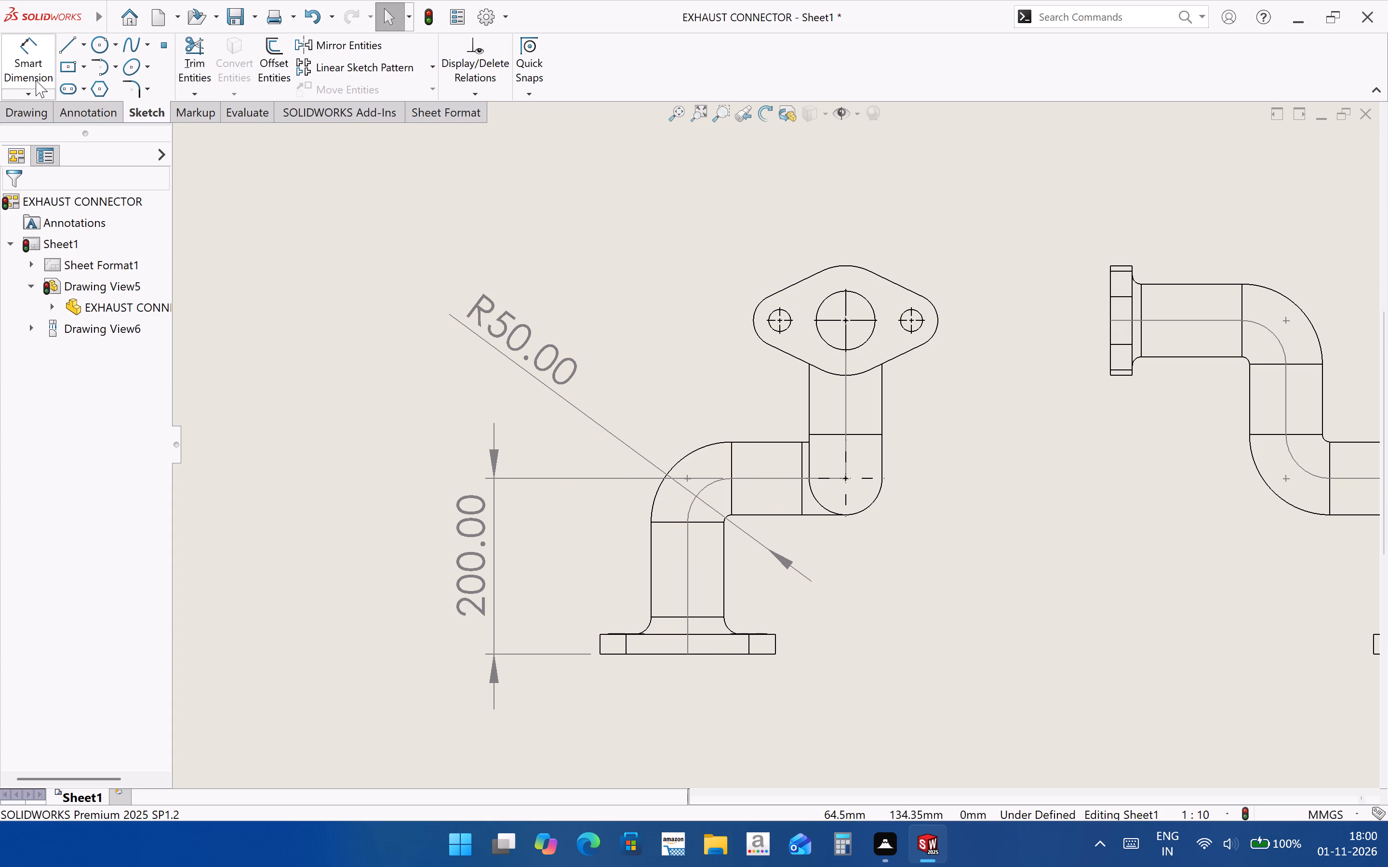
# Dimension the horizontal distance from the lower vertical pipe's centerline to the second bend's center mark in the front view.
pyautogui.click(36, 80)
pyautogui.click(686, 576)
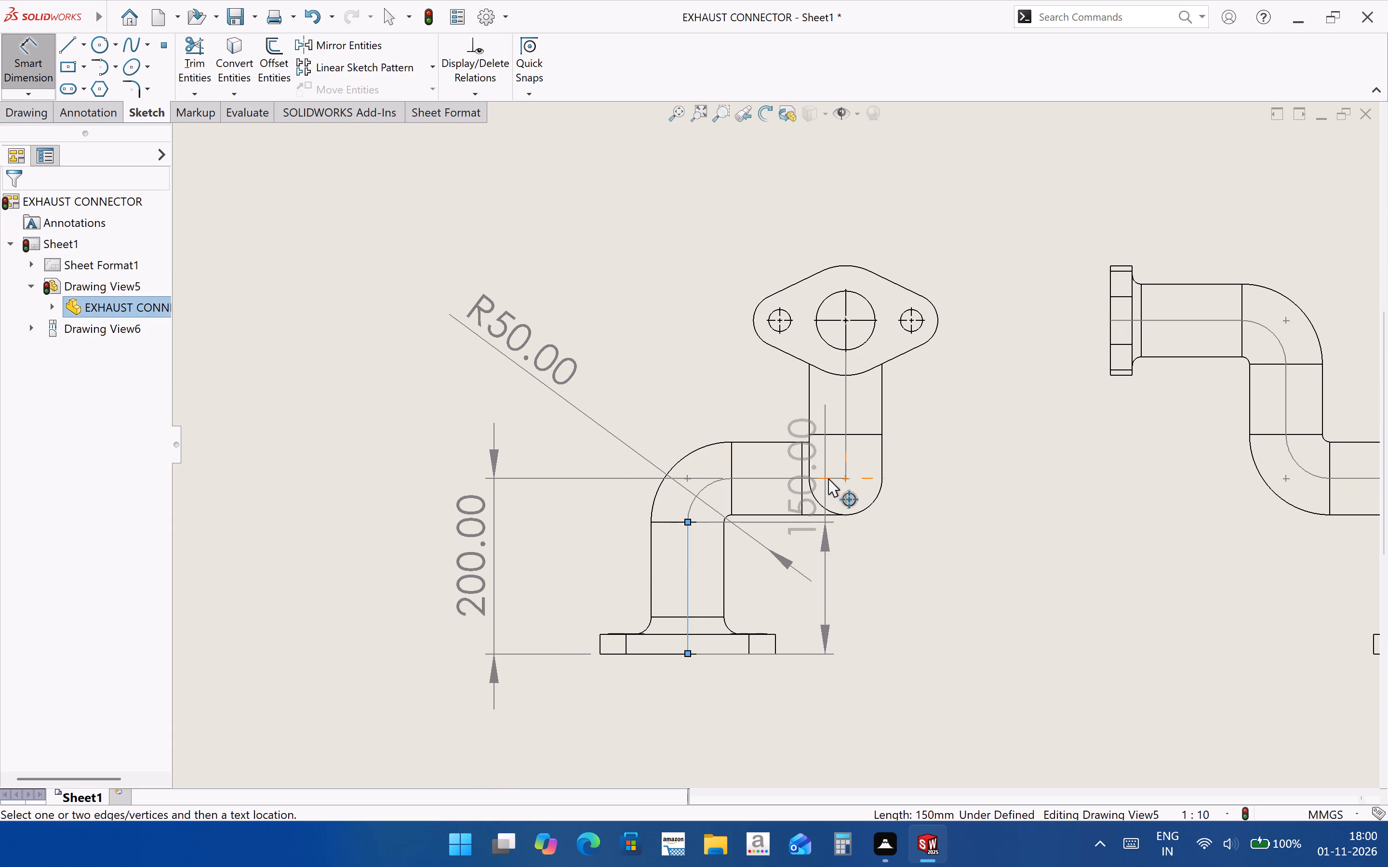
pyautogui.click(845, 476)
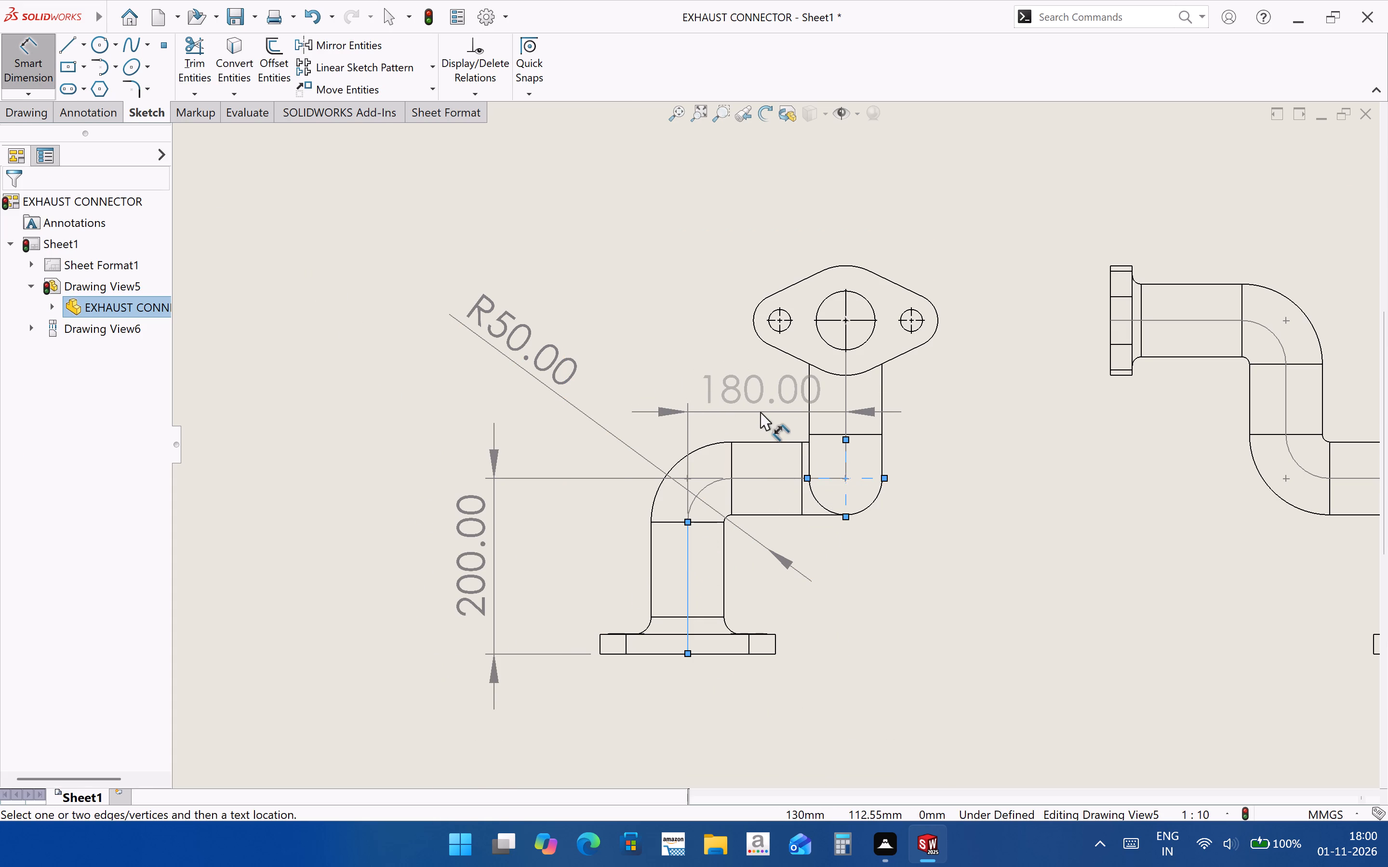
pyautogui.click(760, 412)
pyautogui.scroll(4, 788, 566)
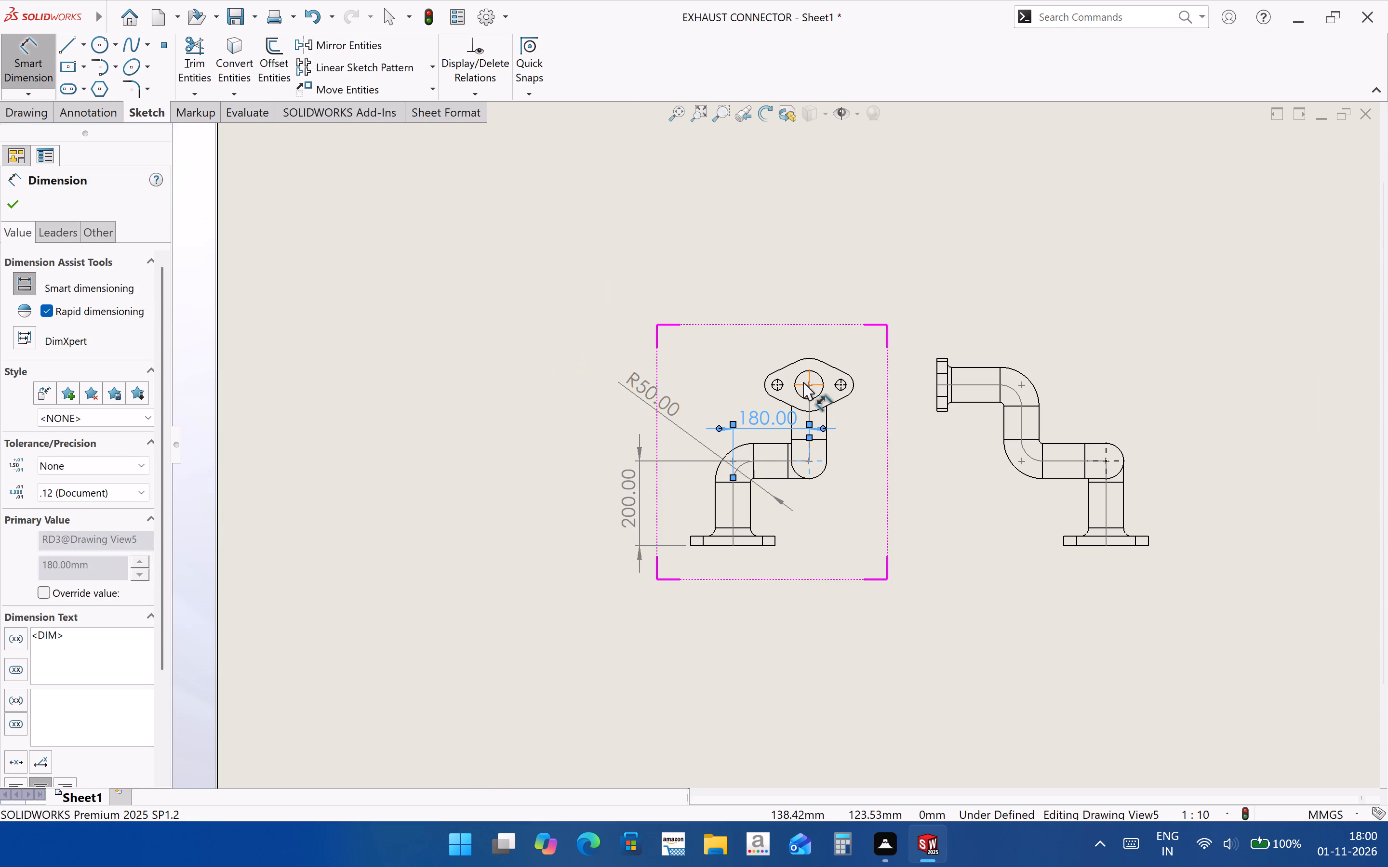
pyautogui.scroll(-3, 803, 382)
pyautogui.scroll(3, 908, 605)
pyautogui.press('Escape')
# Delete the front view and the projected side view of the exhaust connector from the sheet.
pyautogui.click(832, 536)
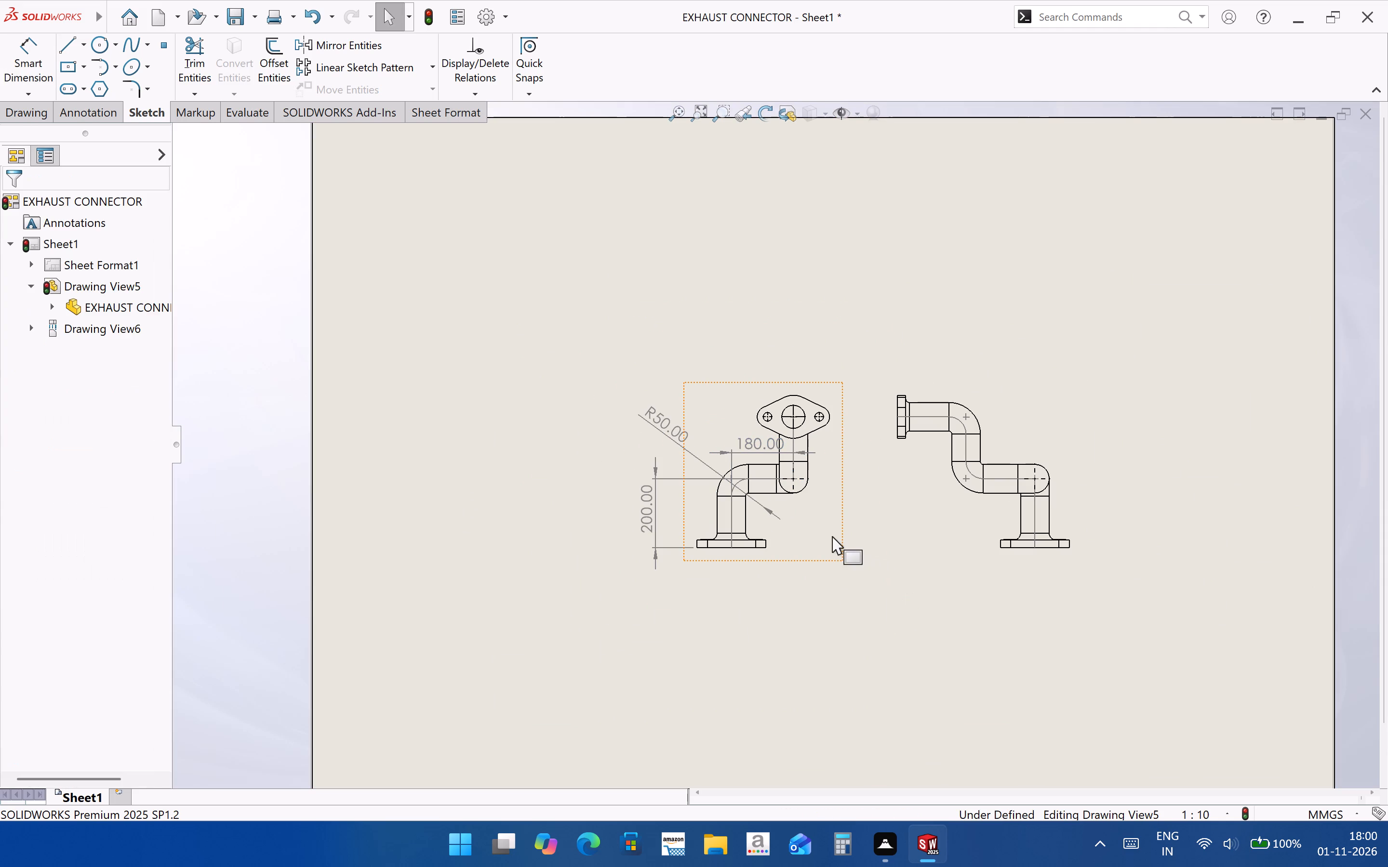
pyautogui.press('Delete')
pyautogui.click(812, 329)
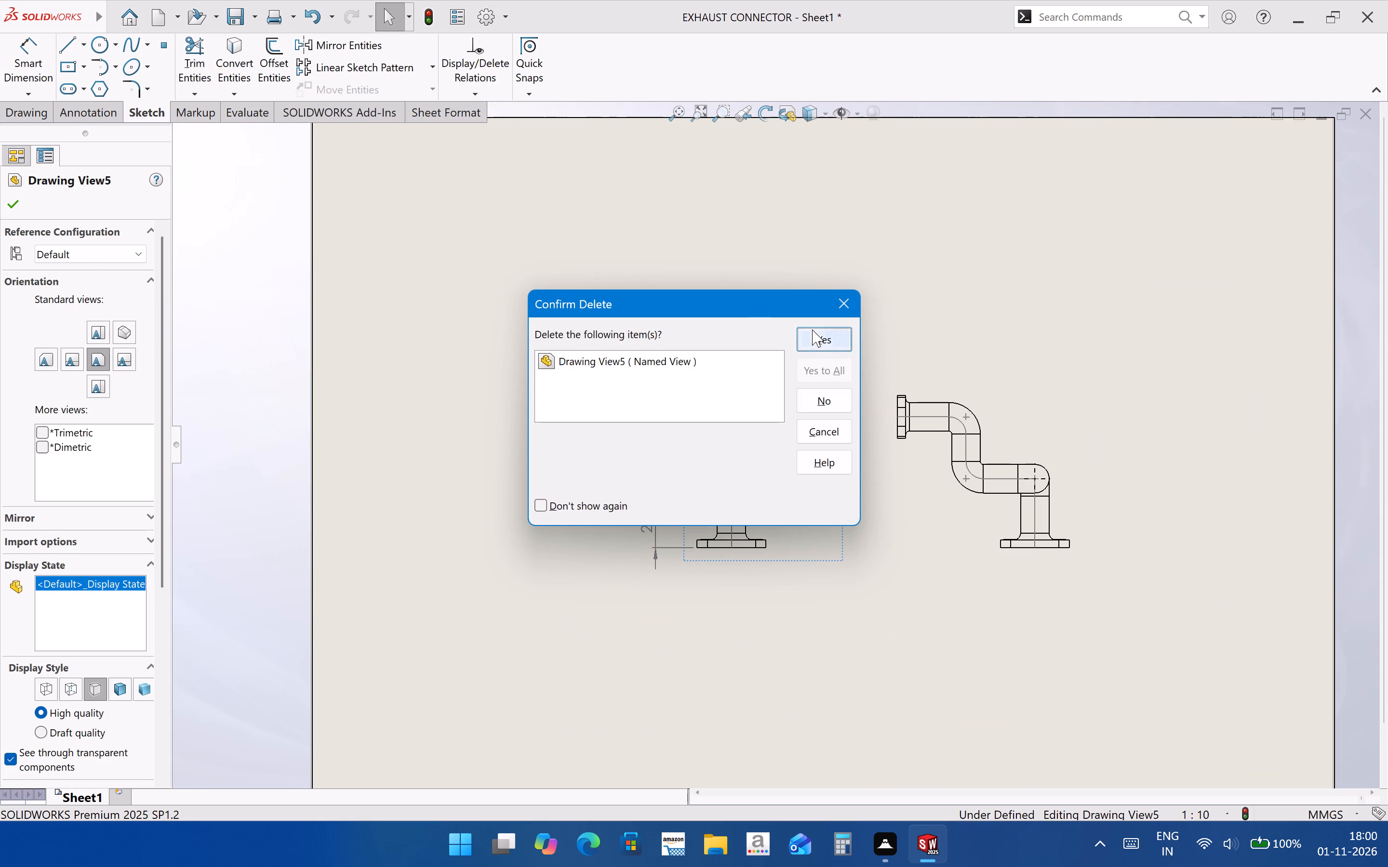
pyautogui.click(974, 554)
pyautogui.press('Delete')
pyautogui.click(808, 336)
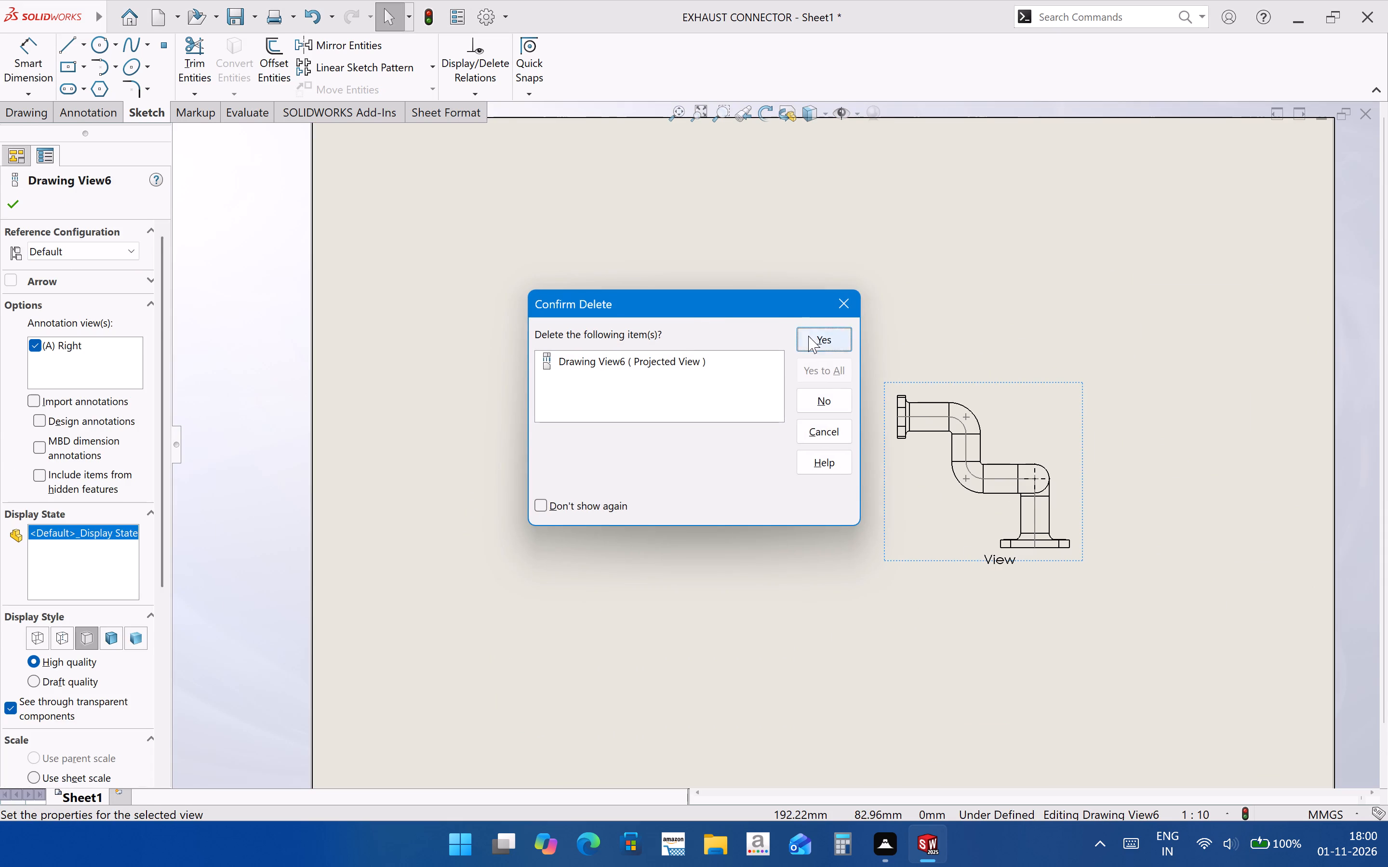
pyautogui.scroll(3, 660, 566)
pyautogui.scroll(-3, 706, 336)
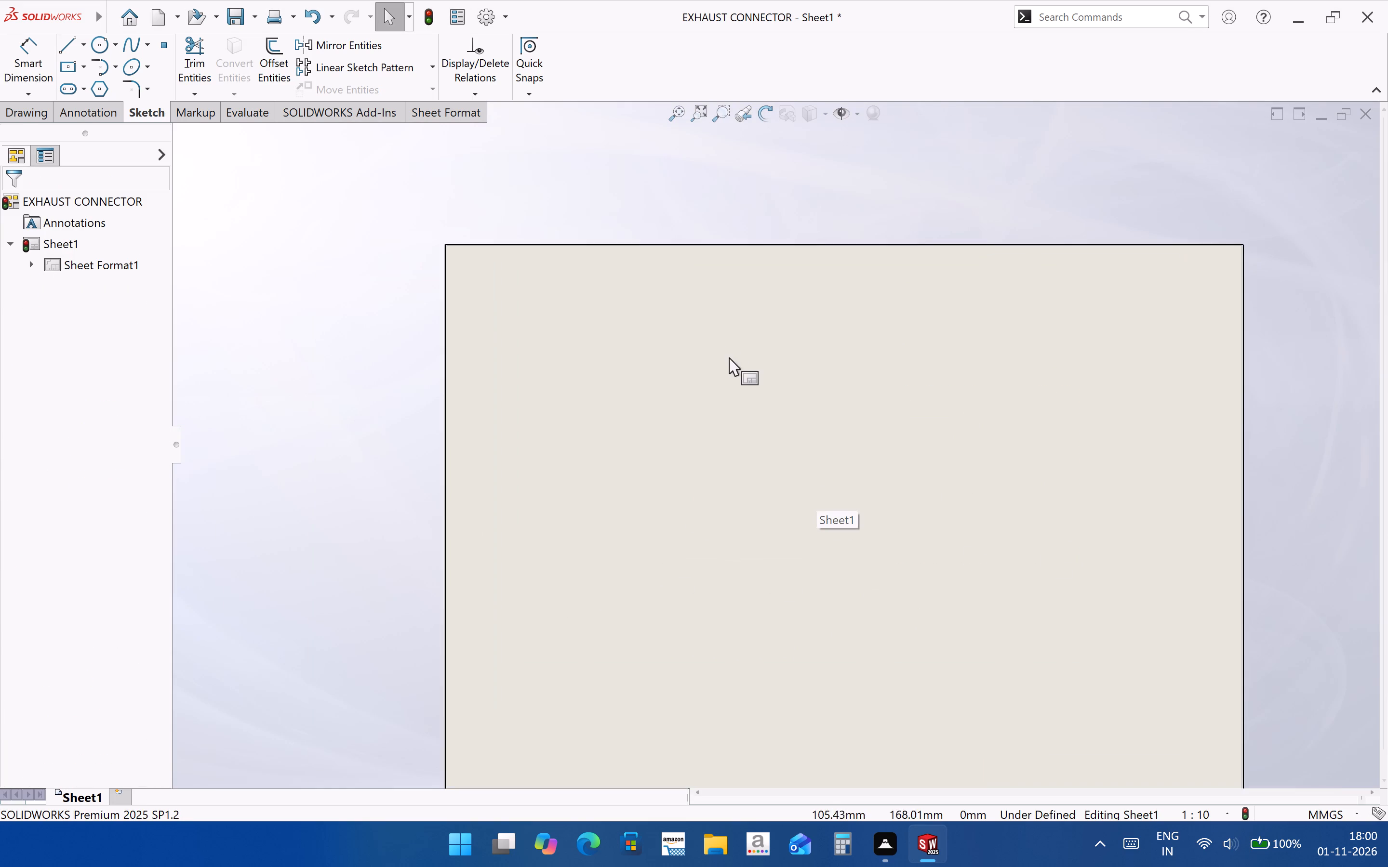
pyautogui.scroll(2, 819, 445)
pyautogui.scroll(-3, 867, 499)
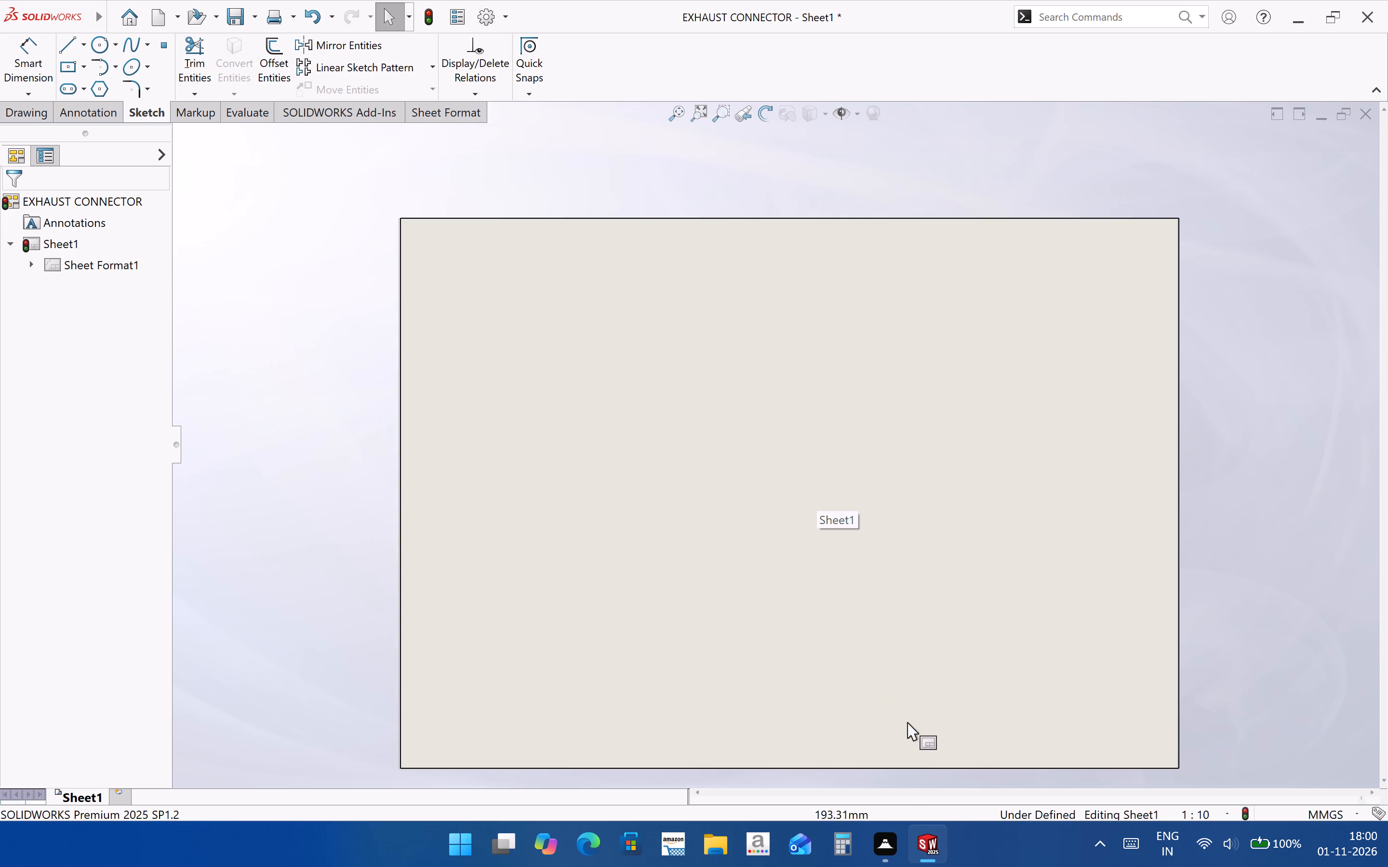
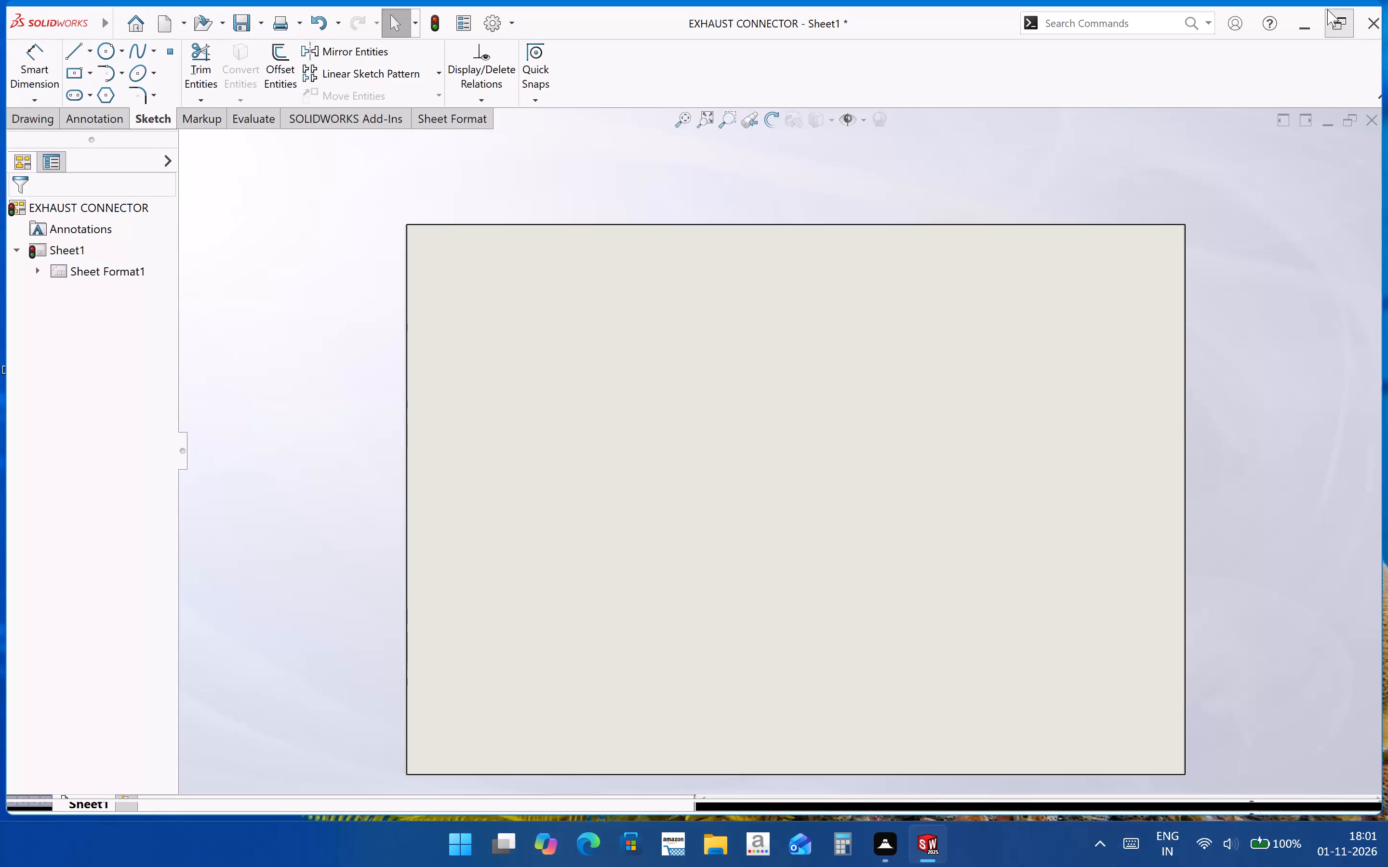
# Switch to the exhaust connector part and examine it from several angles for a pictorial orientation that shows both flanges and all bends.
pyautogui.click(1327, 12)
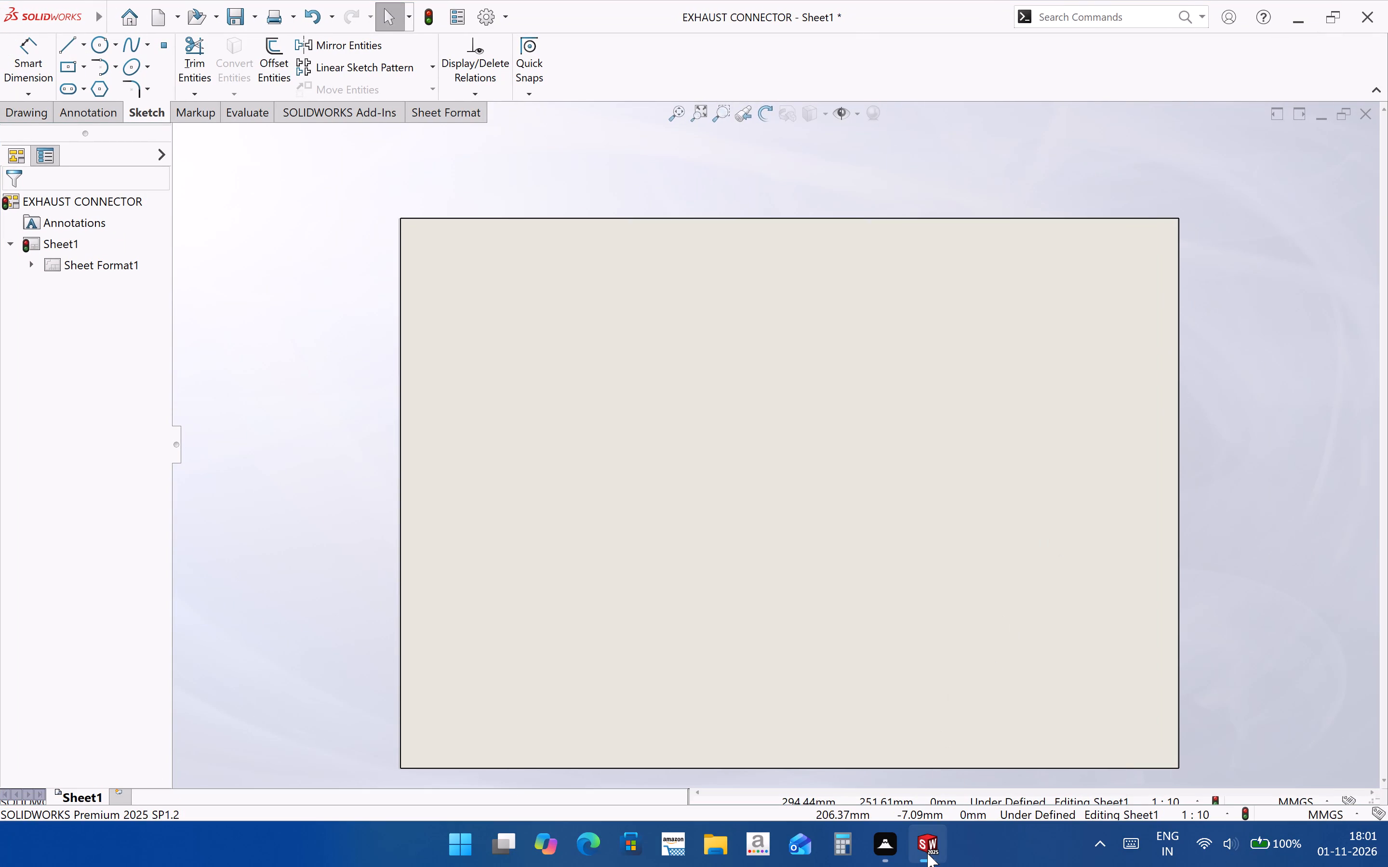
pyautogui.click(885, 749)
pyautogui.moveTo(739, 518); pyautogui.dragTo(729, 515, button='middle')
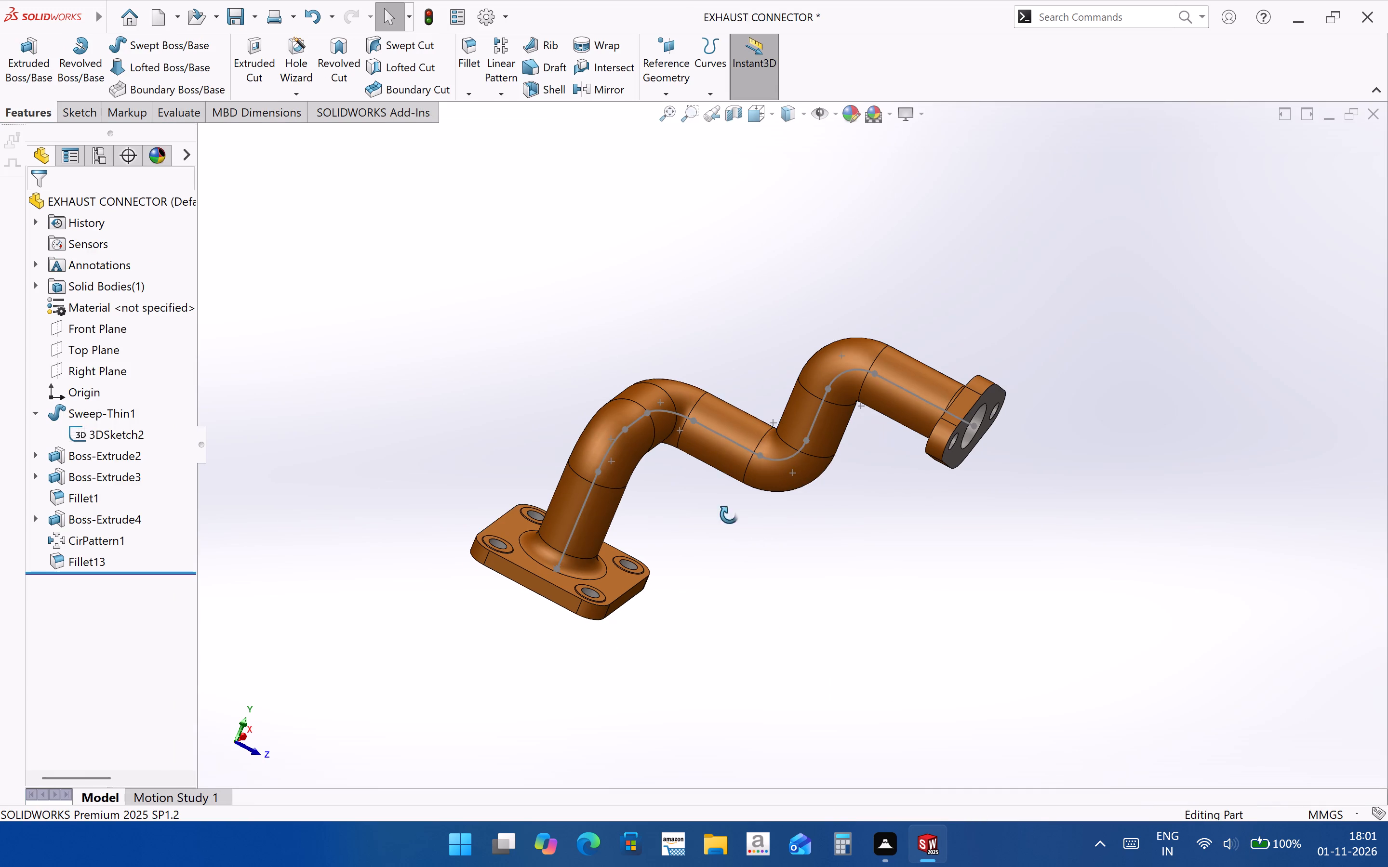
pyautogui.moveTo(729, 515); pyautogui.dragTo(796, 395, button='middle')
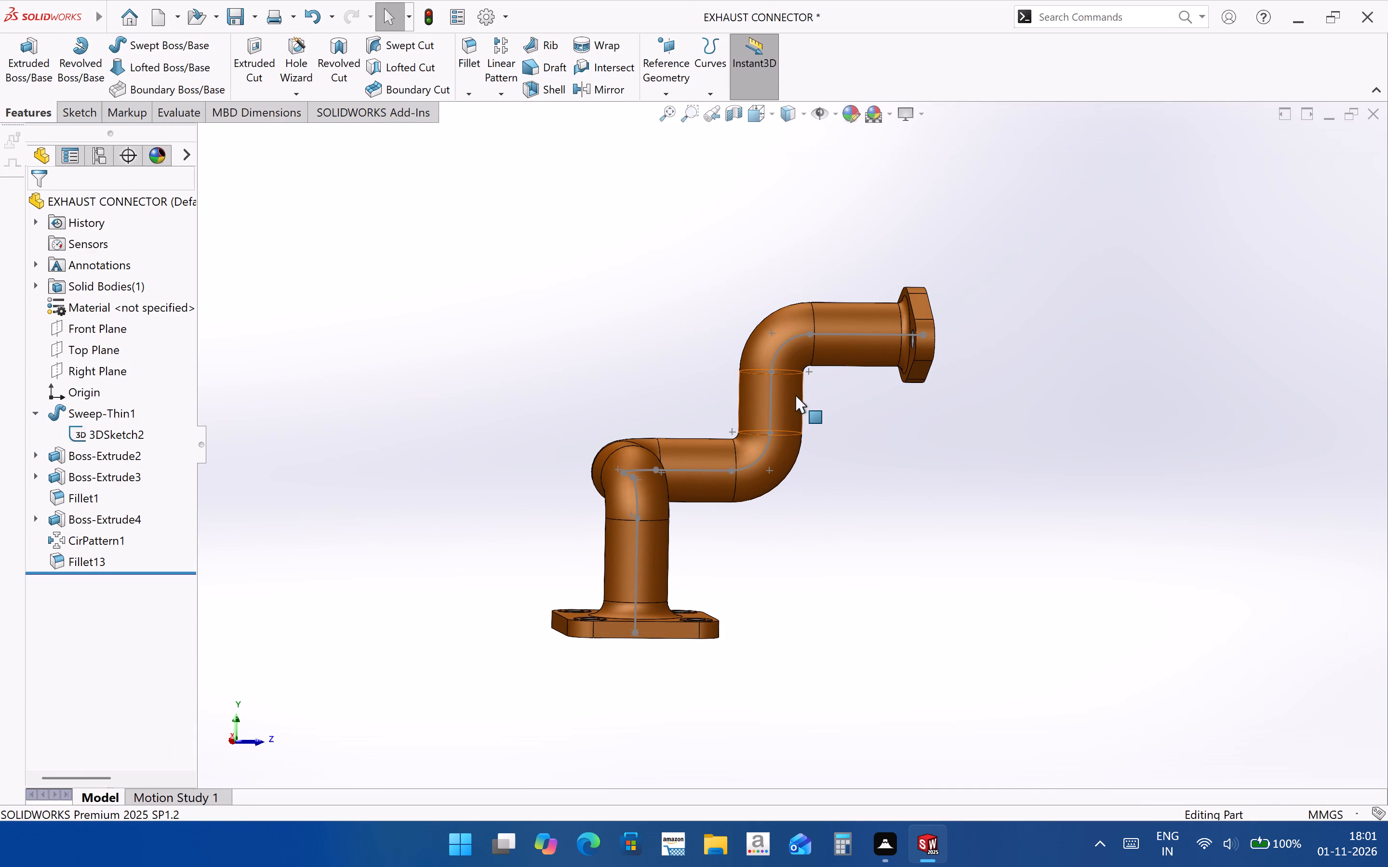
pyautogui.moveTo(883, 605); pyautogui.dragTo(804, 618, button='middle')
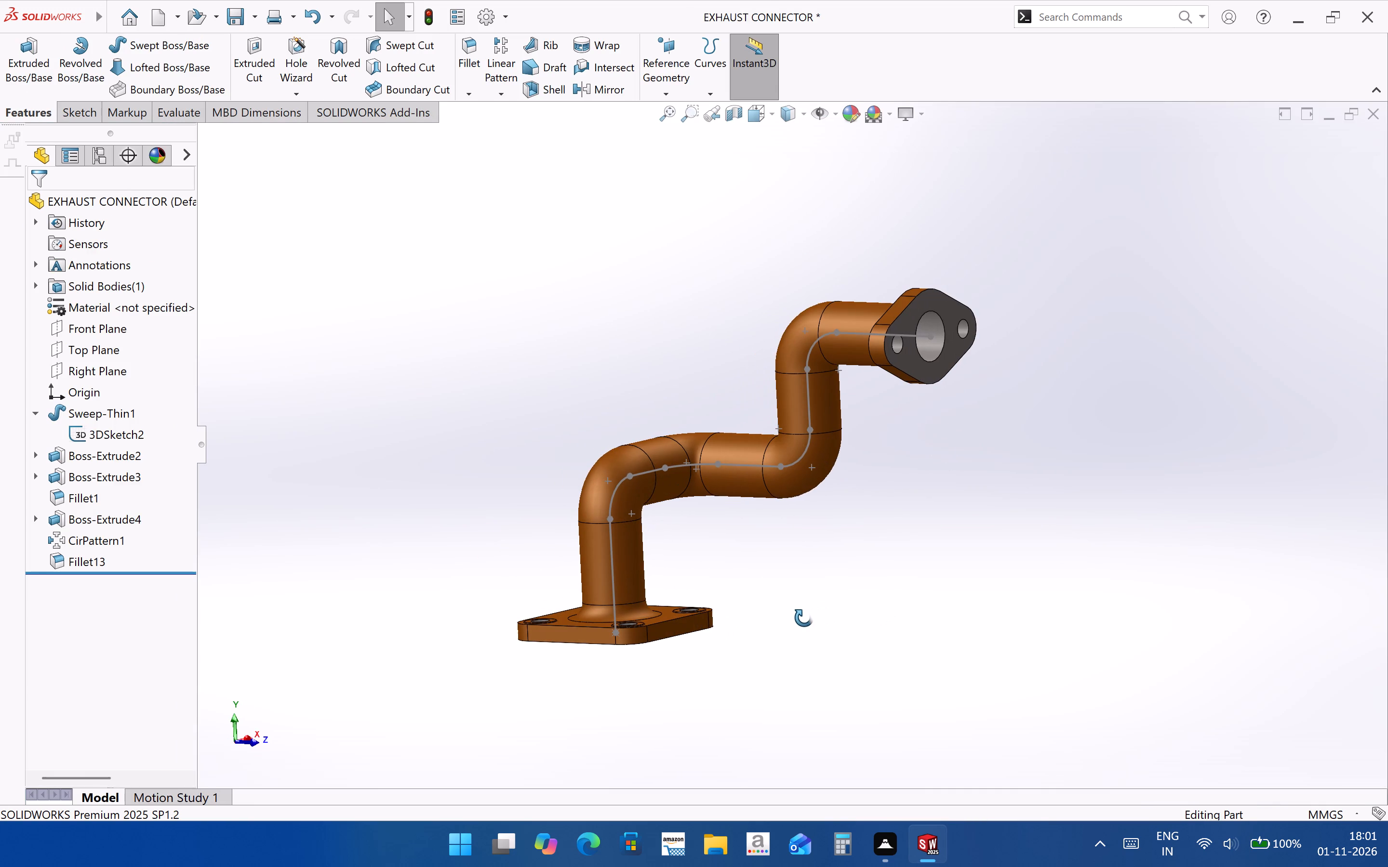
pyautogui.moveTo(804, 618); pyautogui.dragTo(815, 697, button='middle')
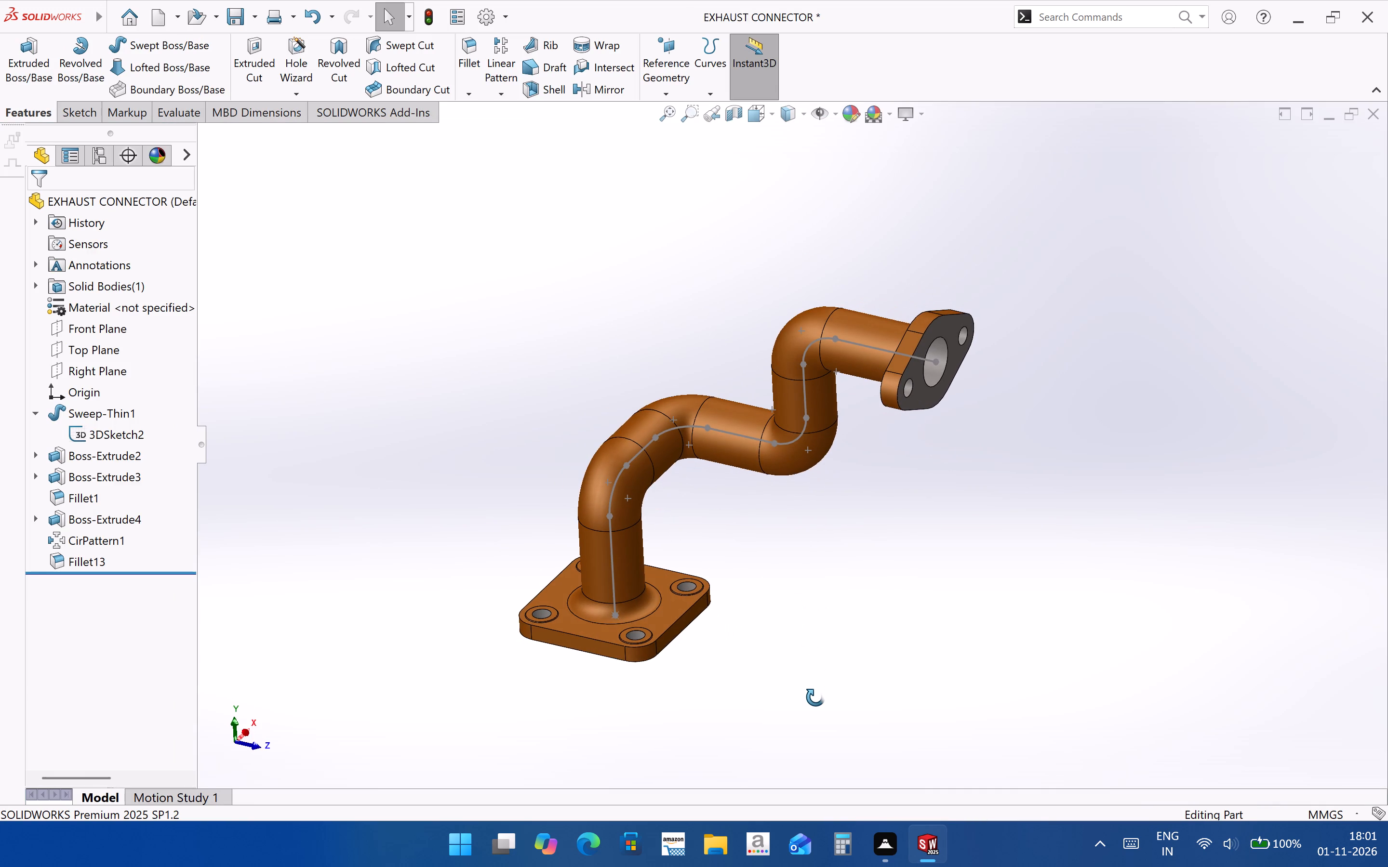
pyautogui.moveTo(815, 697); pyautogui.dragTo(887, 611, button='middle')
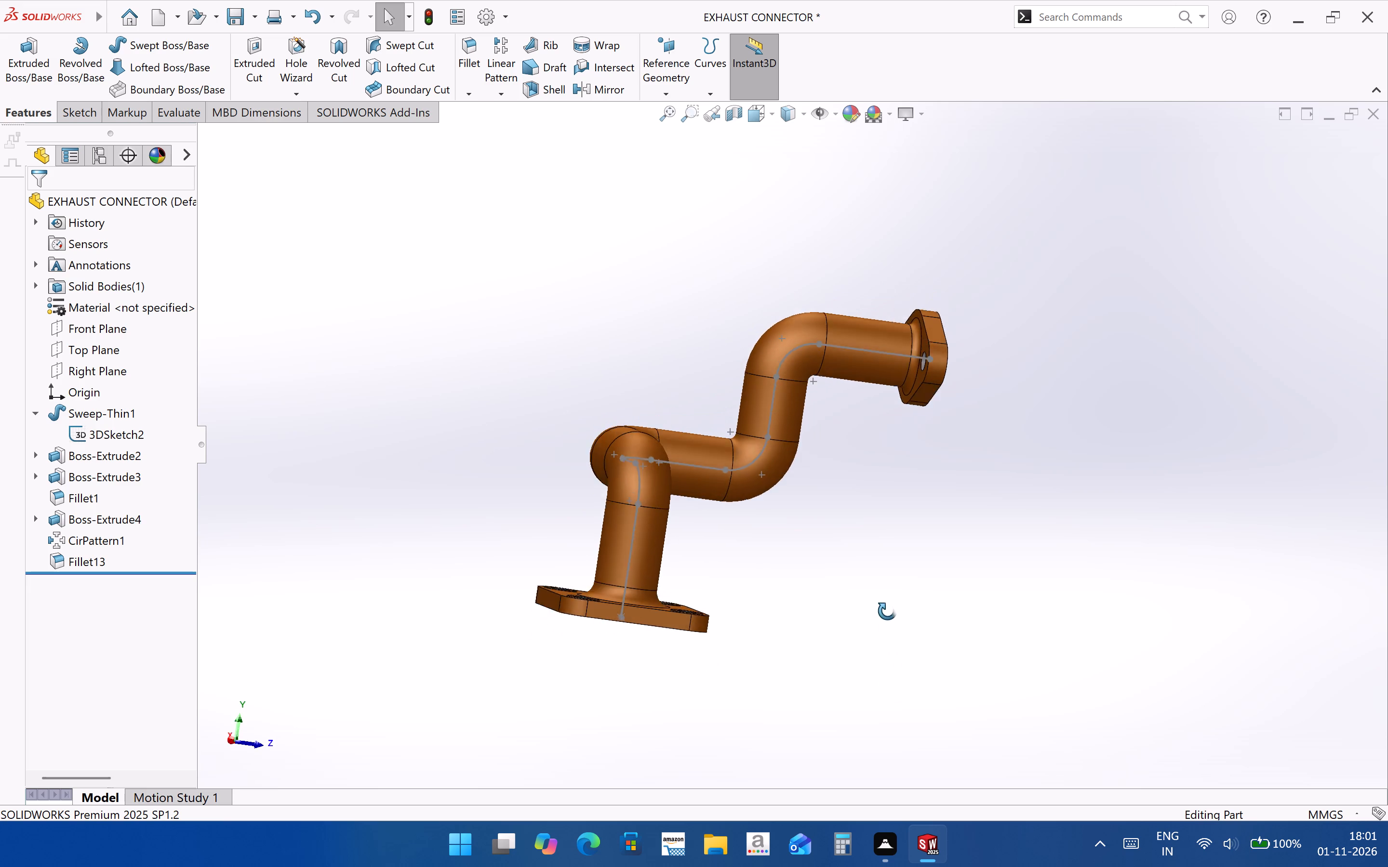
pyautogui.moveTo(887, 611); pyautogui.dragTo(821, 633, button='middle')
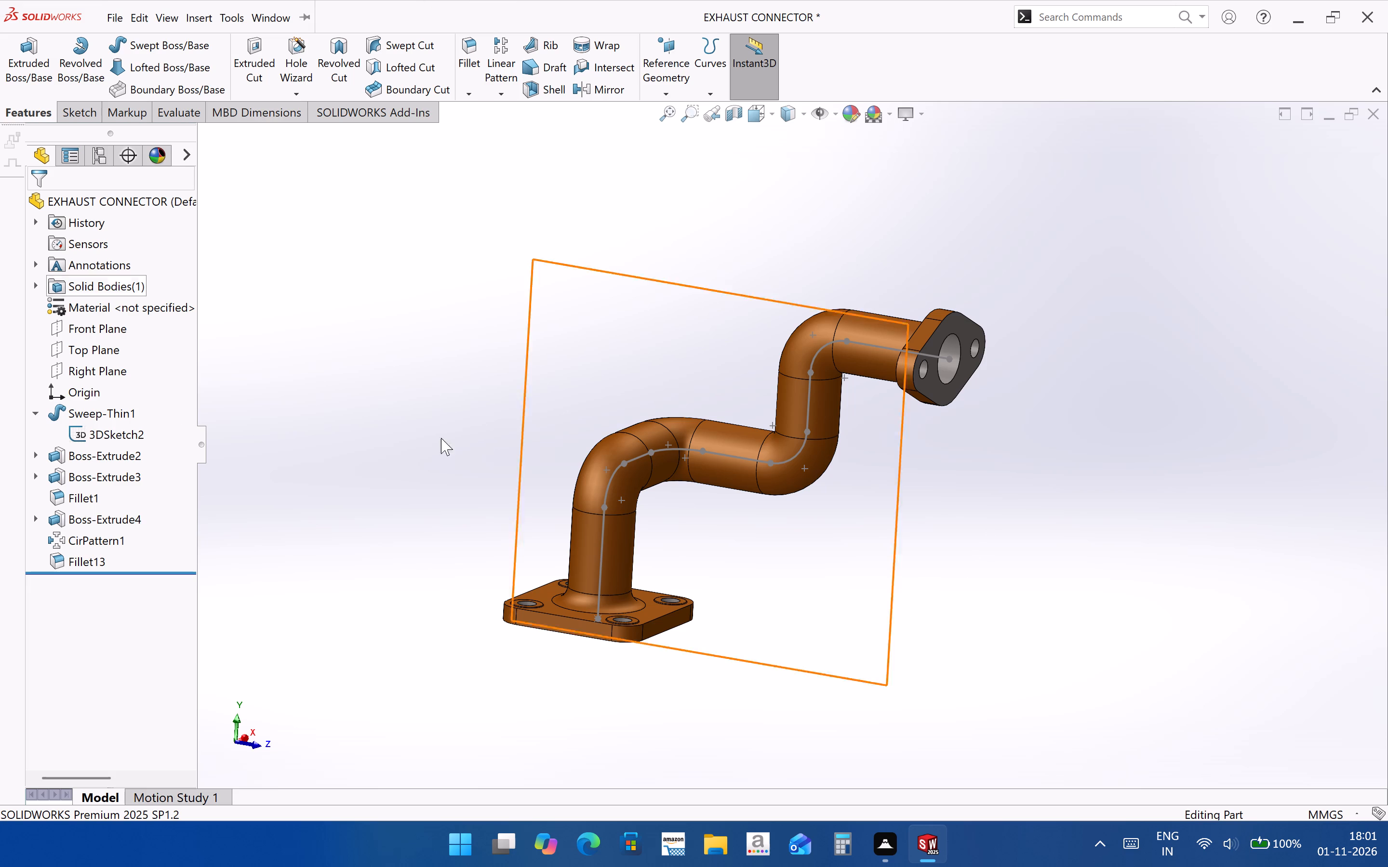
pyautogui.click(806, 113)
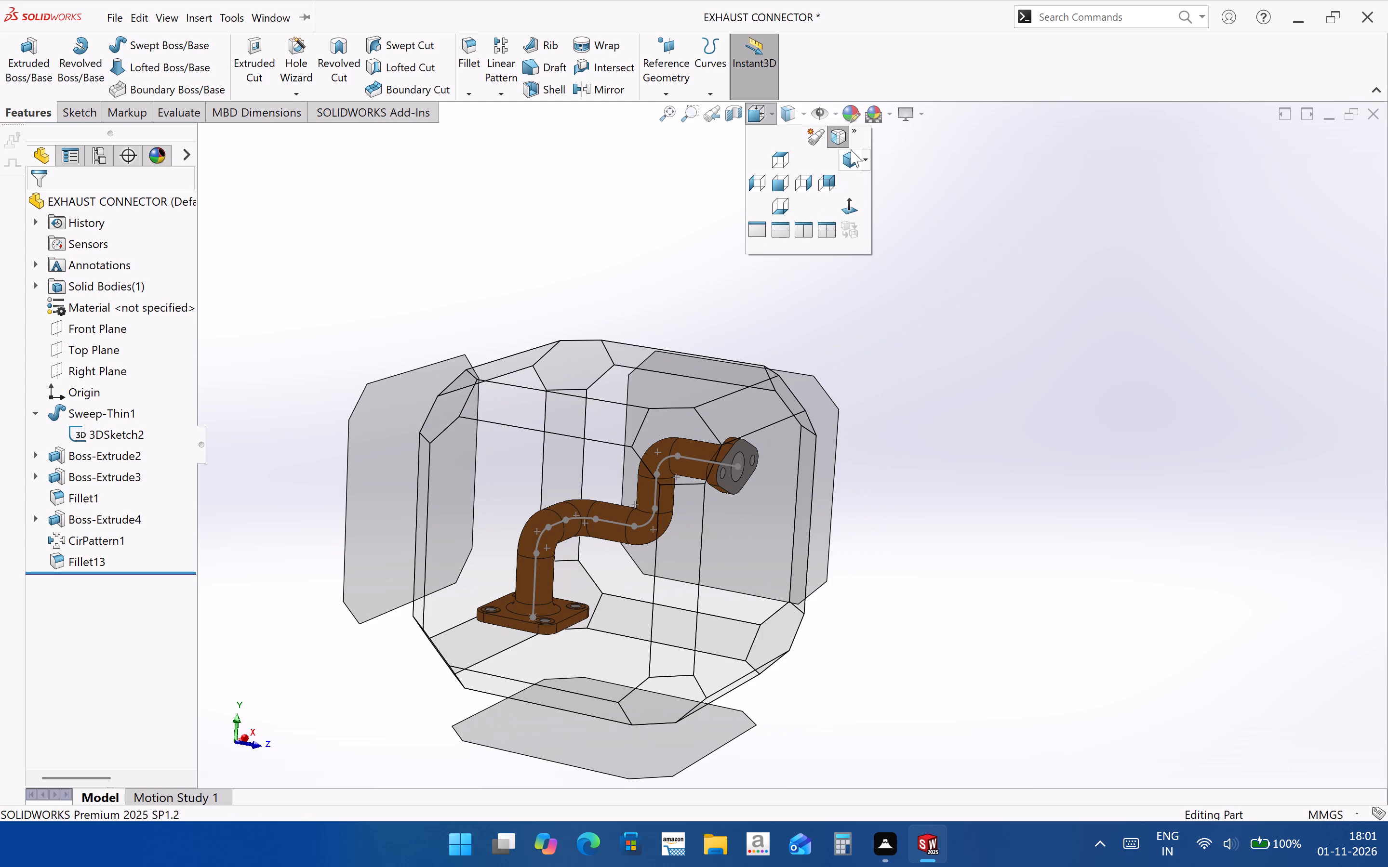
pyautogui.click(856, 125)
pyautogui.click(854, 162)
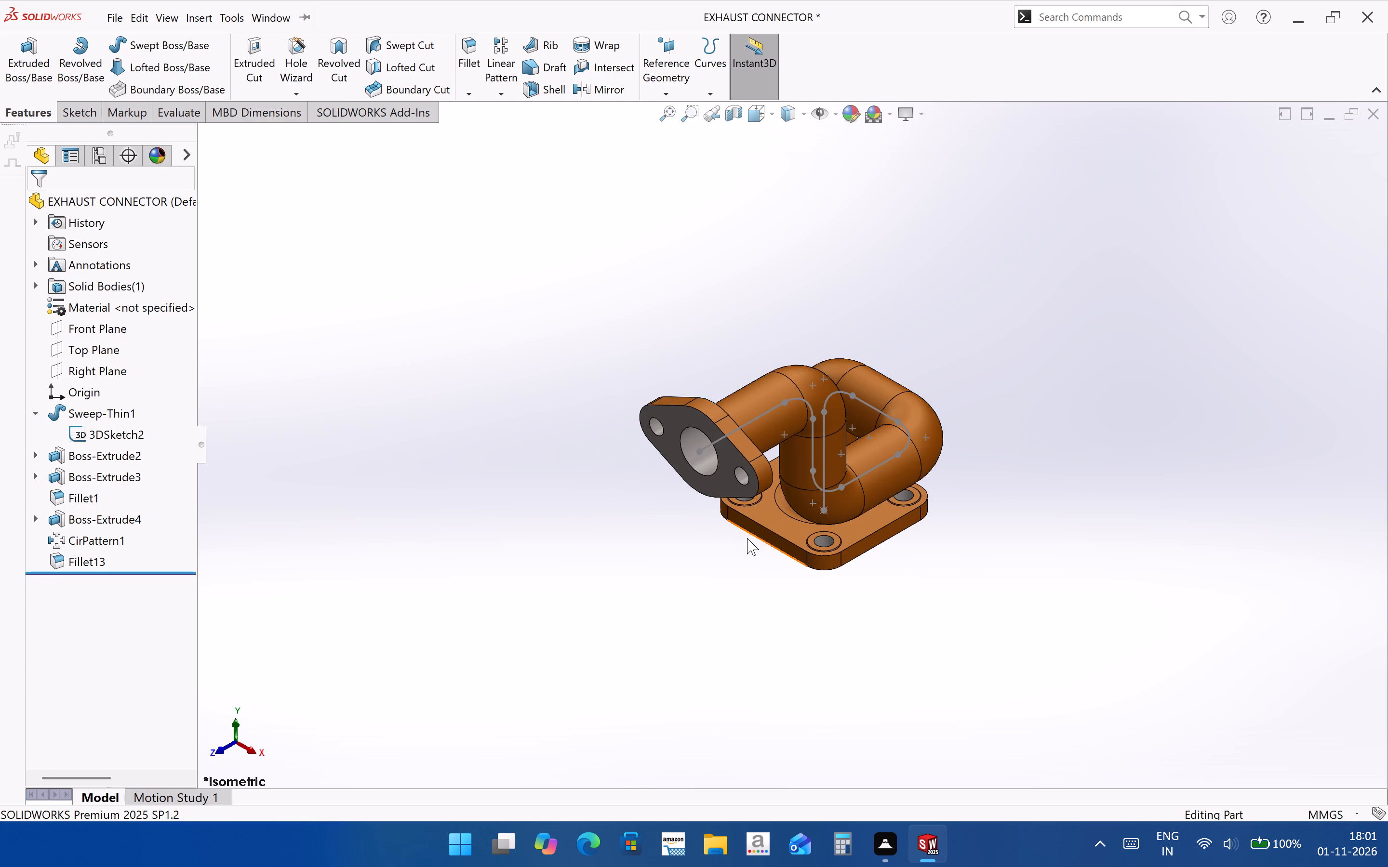
pyautogui.moveTo(747, 534); pyautogui.dragTo(927, 546, button='middle')
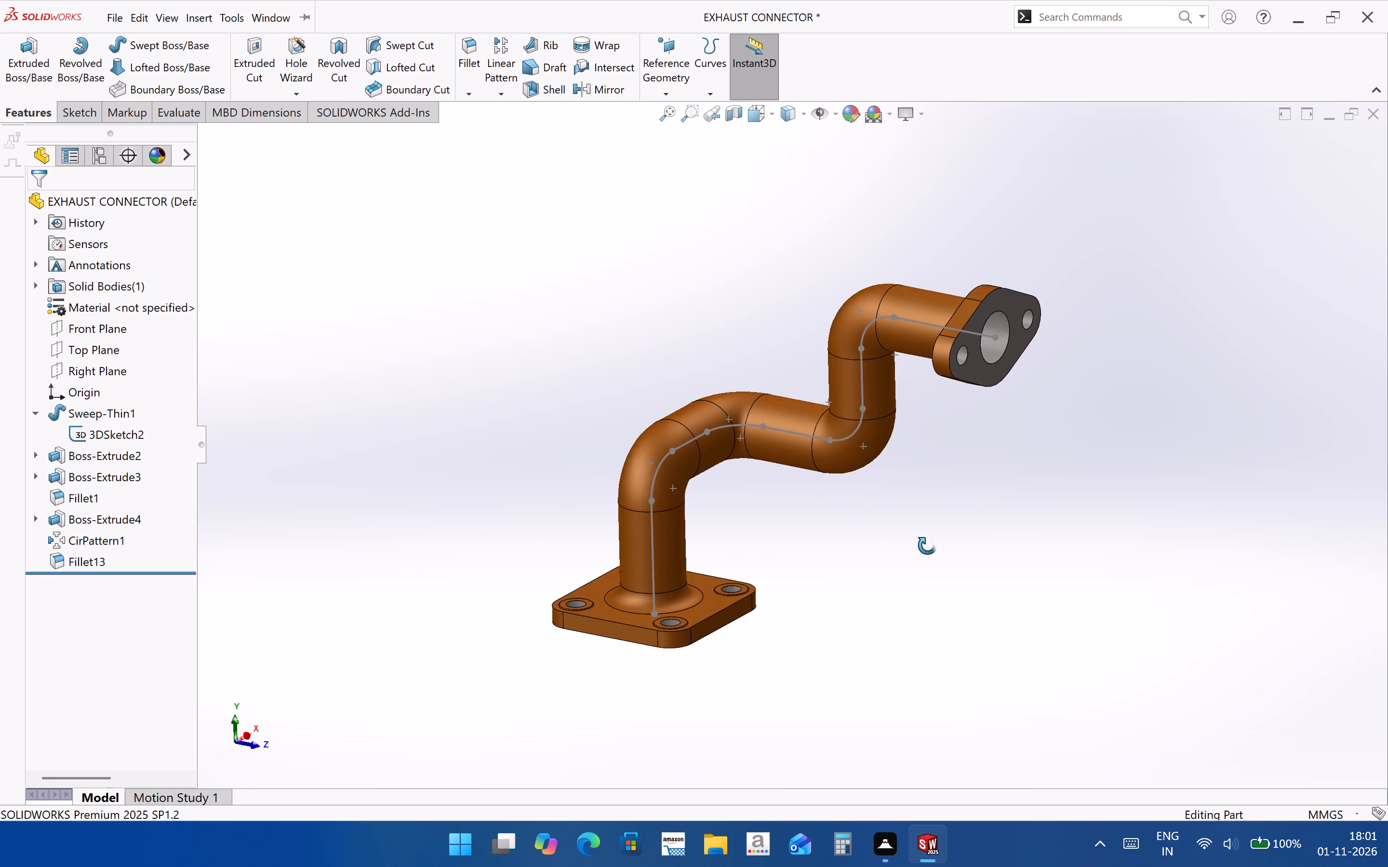
pyautogui.moveTo(927, 546); pyautogui.dragTo(937, 517, button='middle')
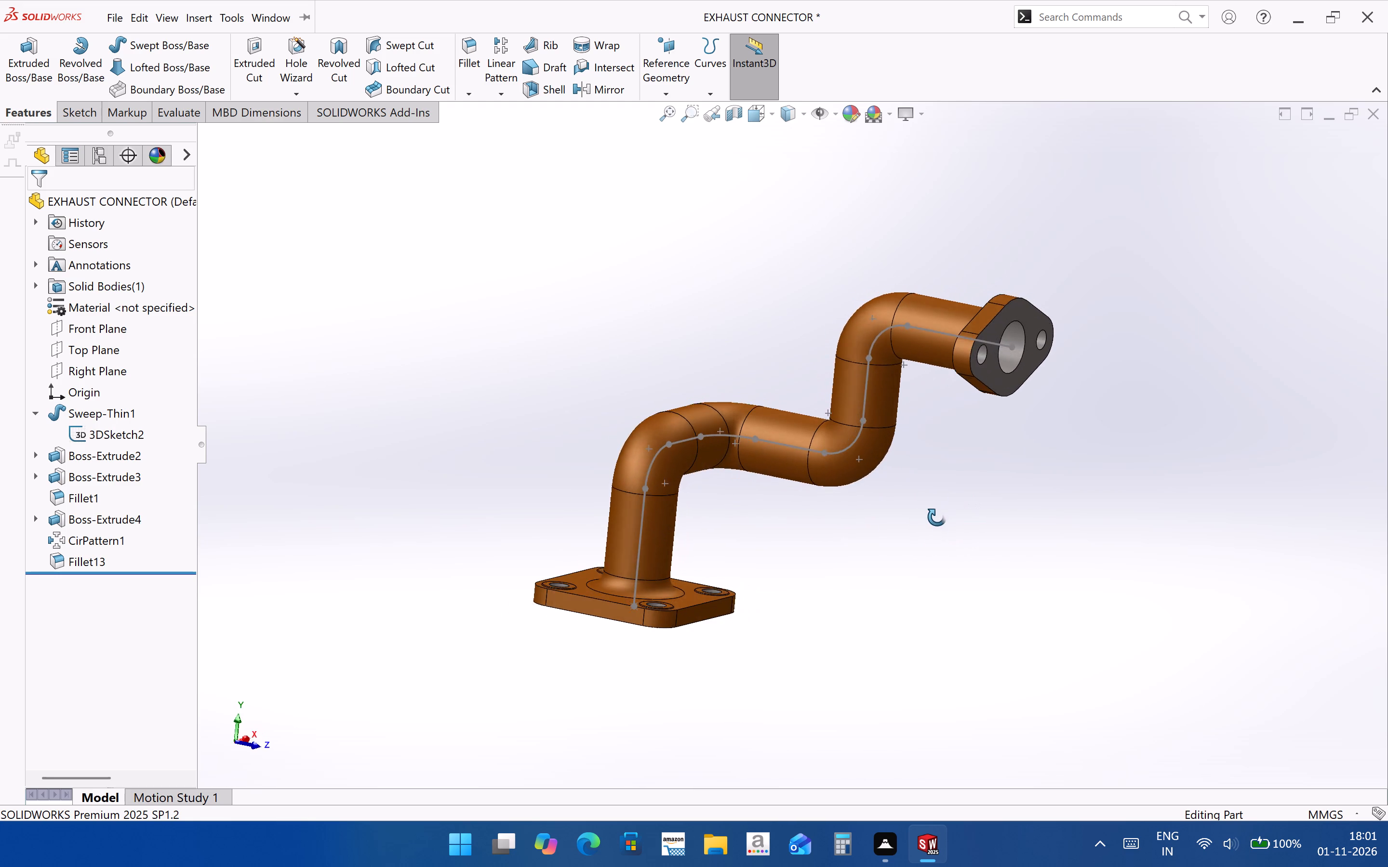
pyautogui.moveTo(937, 517); pyautogui.dragTo(927, 521, button='middle')
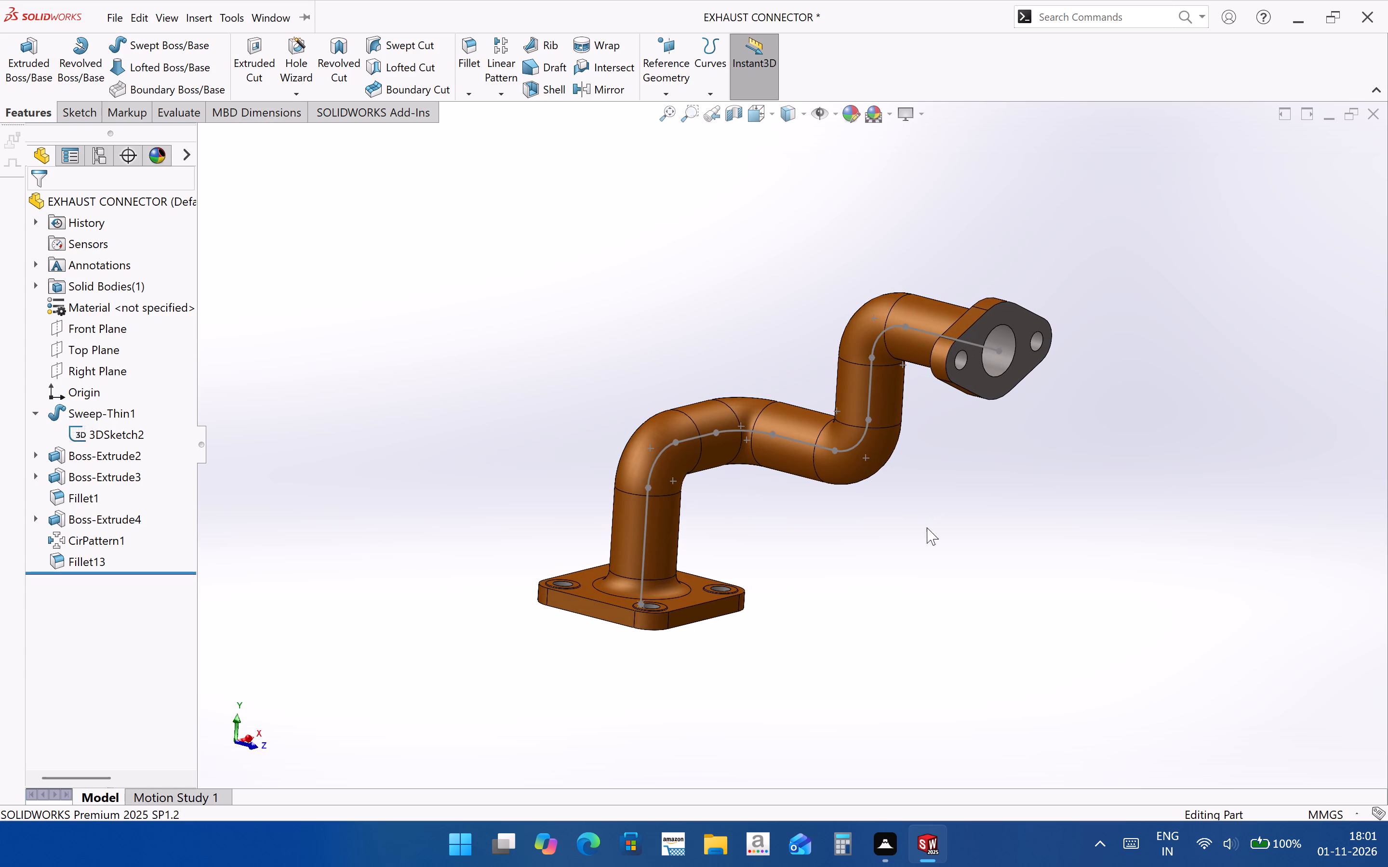
pyautogui.moveTo(935, 499); pyautogui.dragTo(943, 503, button='middle')
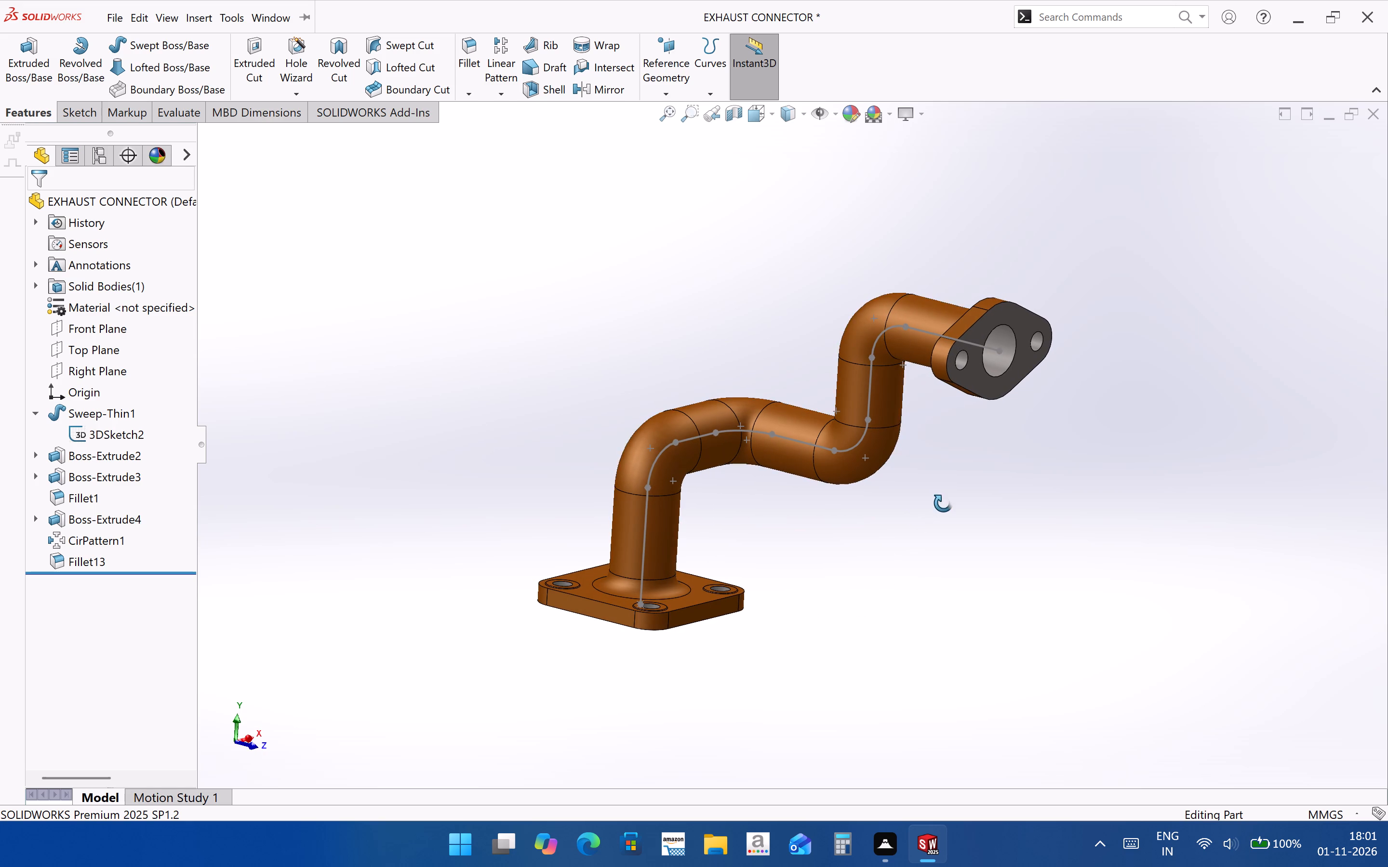
pyautogui.moveTo(943, 503); pyautogui.dragTo(934, 508, button='middle')
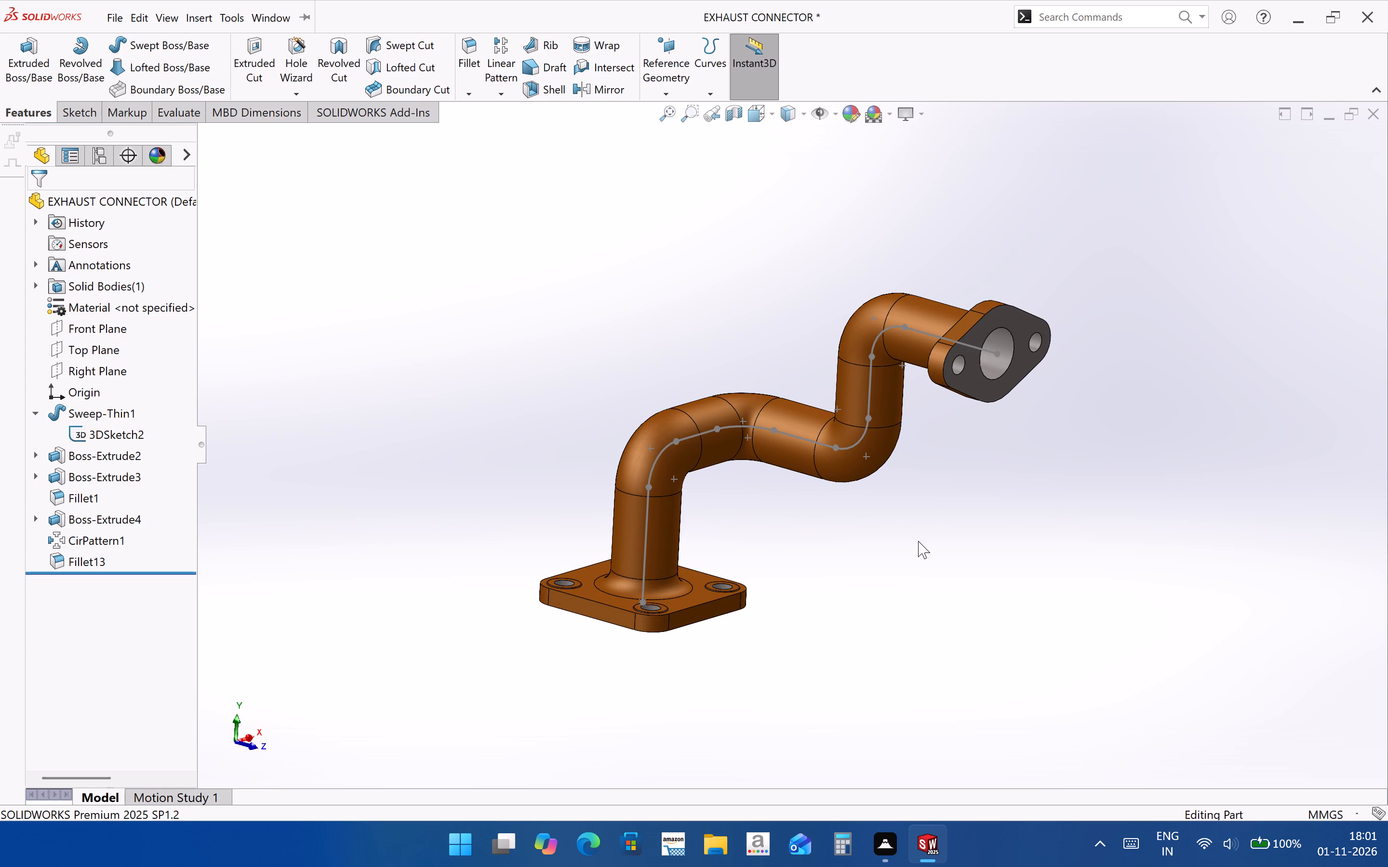
# Redefine the part's Isometric standard view with the pipe bends spread out, the base flange level and the end flange's face visible.
pyautogui.click(775, 112)
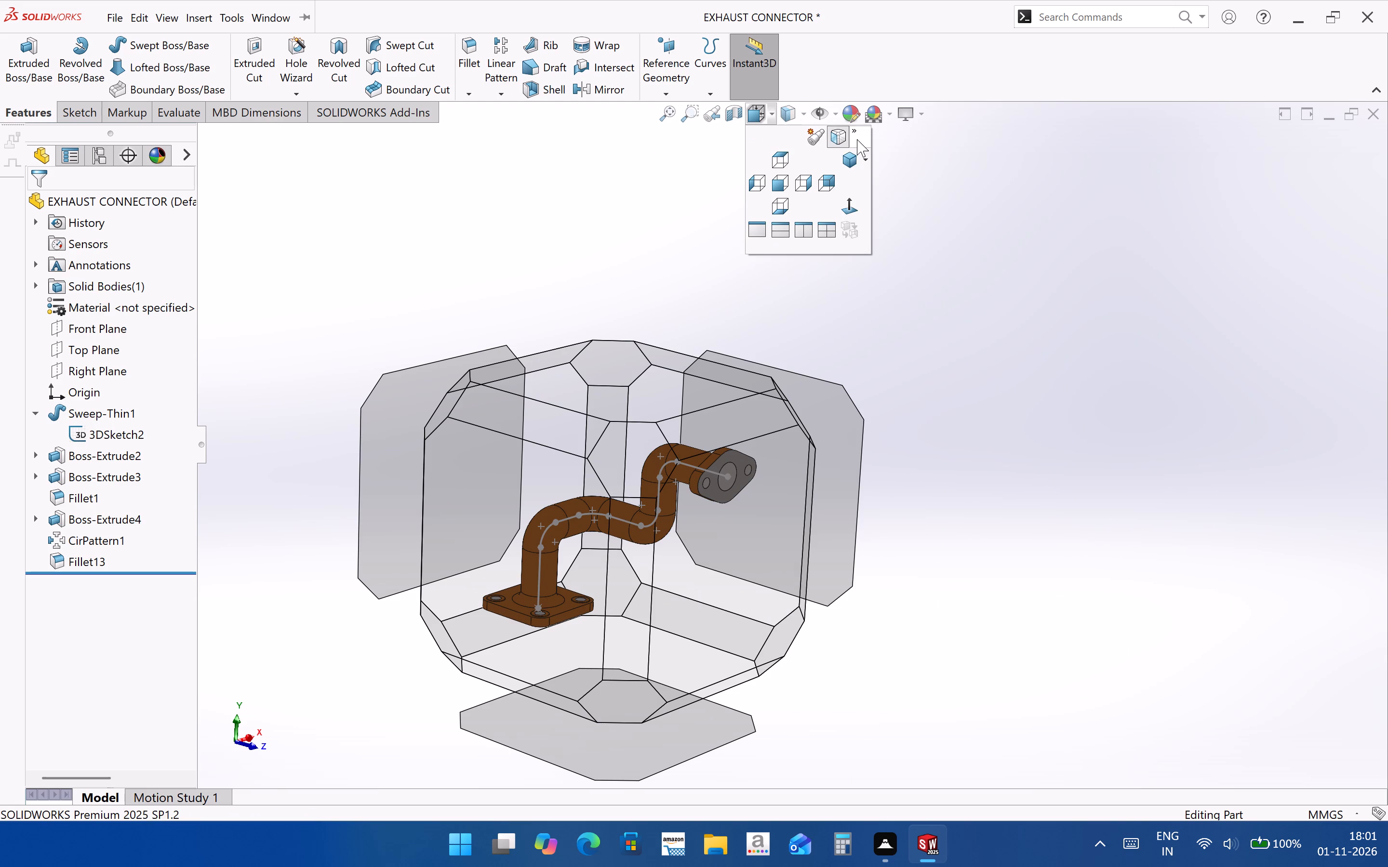
pyautogui.click(857, 139)
pyautogui.click(170, 61)
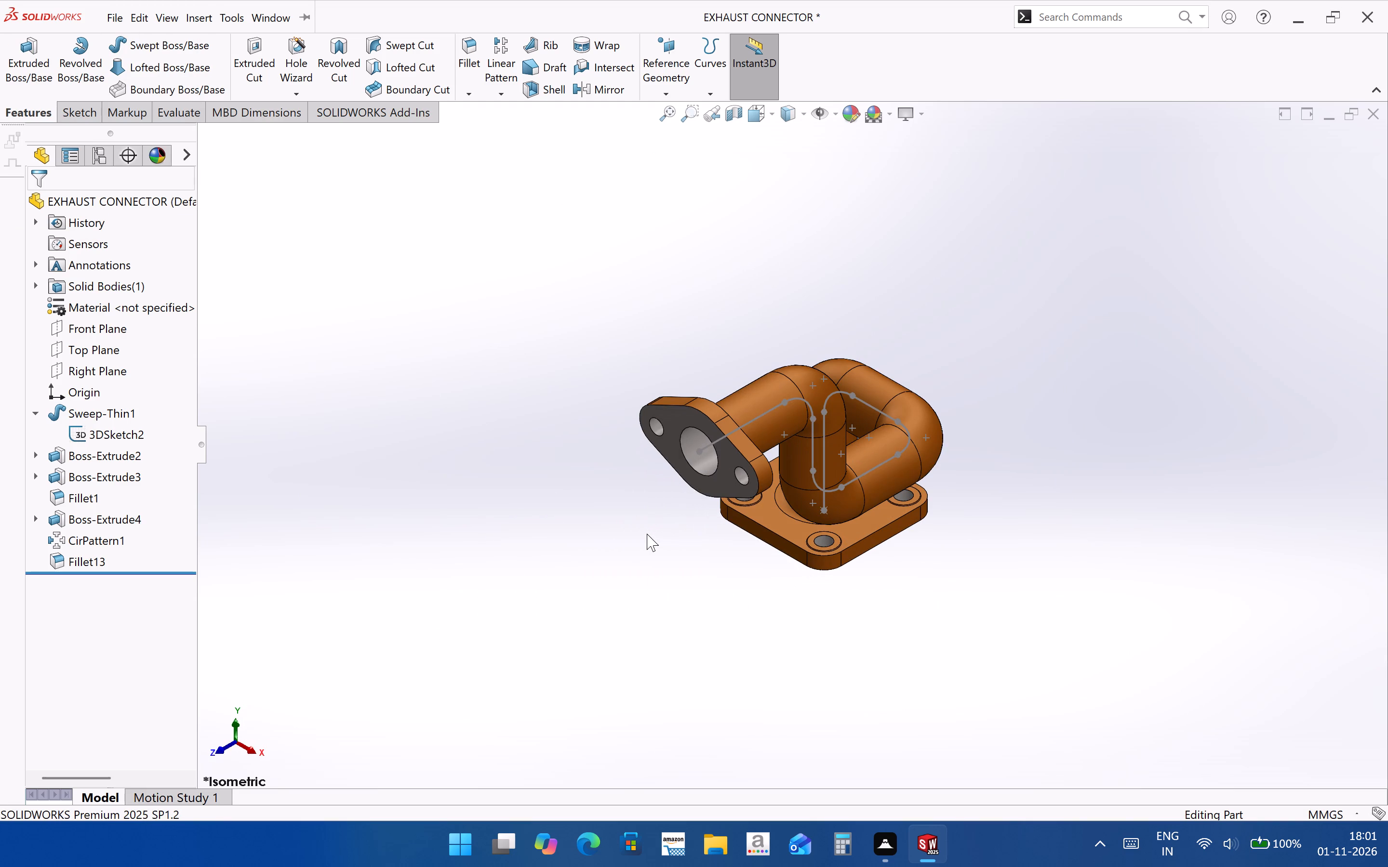
pyautogui.moveTo(652, 531); pyautogui.dragTo(818, 554, button='middle')
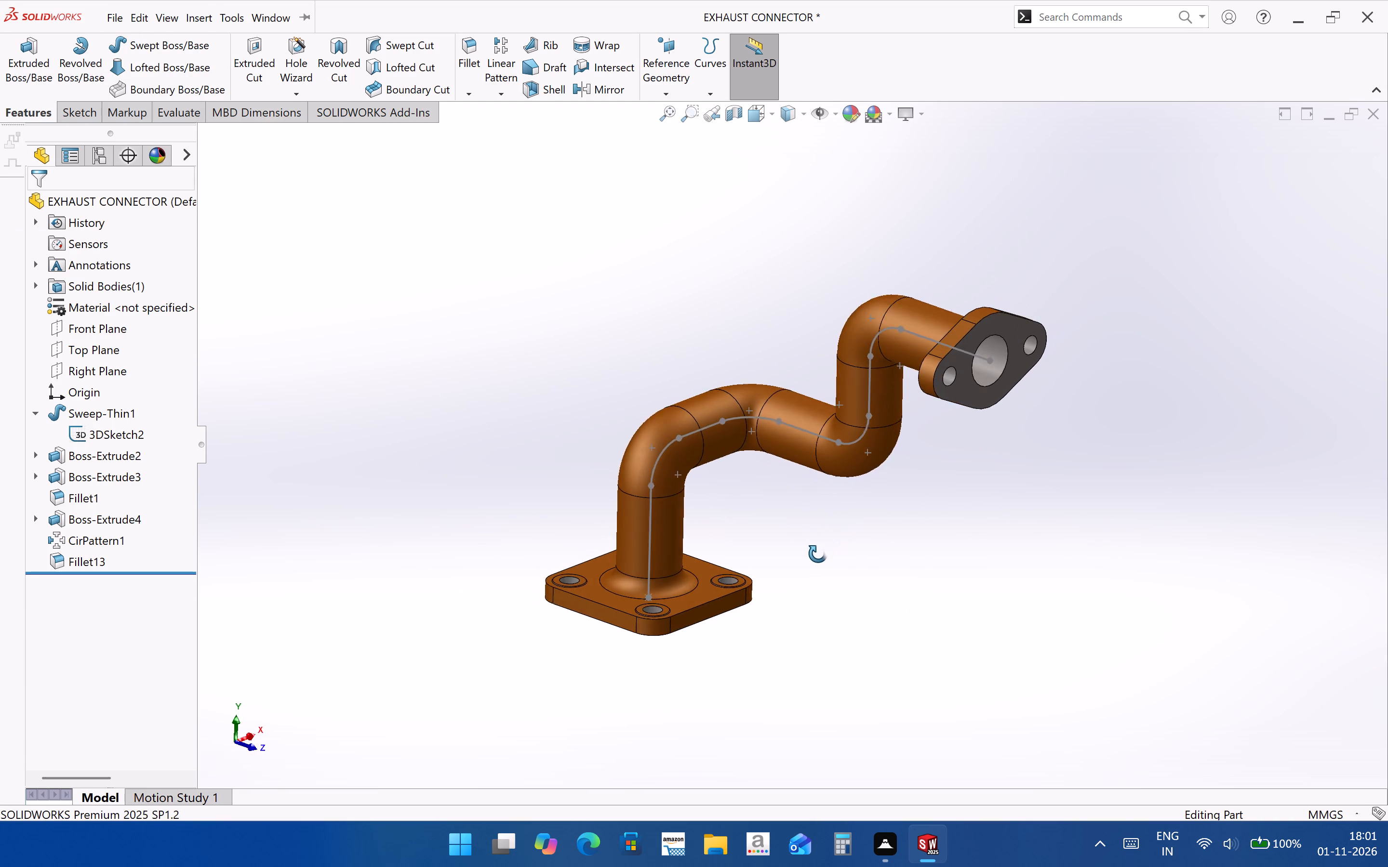
pyautogui.moveTo(818, 554); pyautogui.dragTo(833, 543, button='middle')
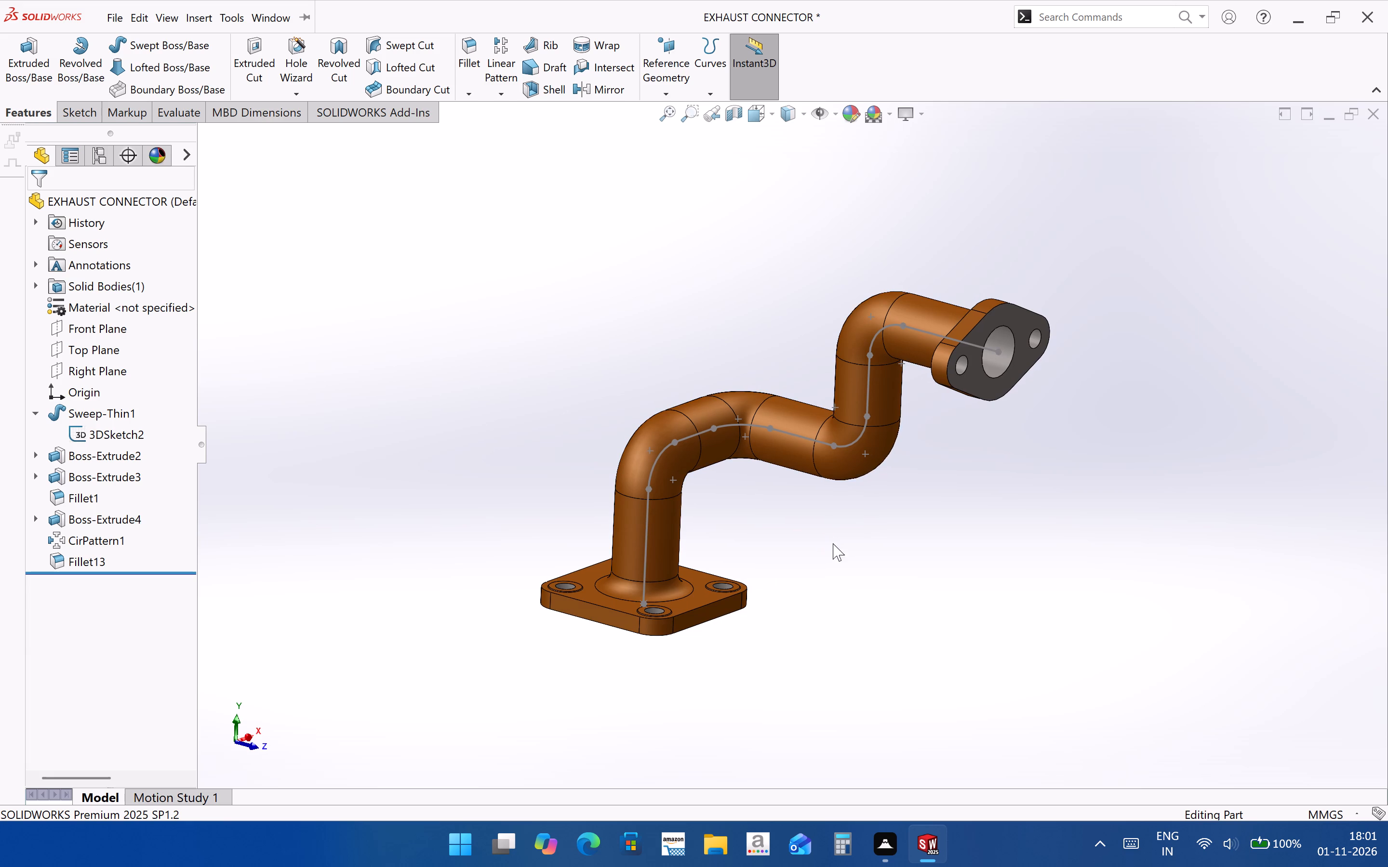
pyautogui.click(770, 109)
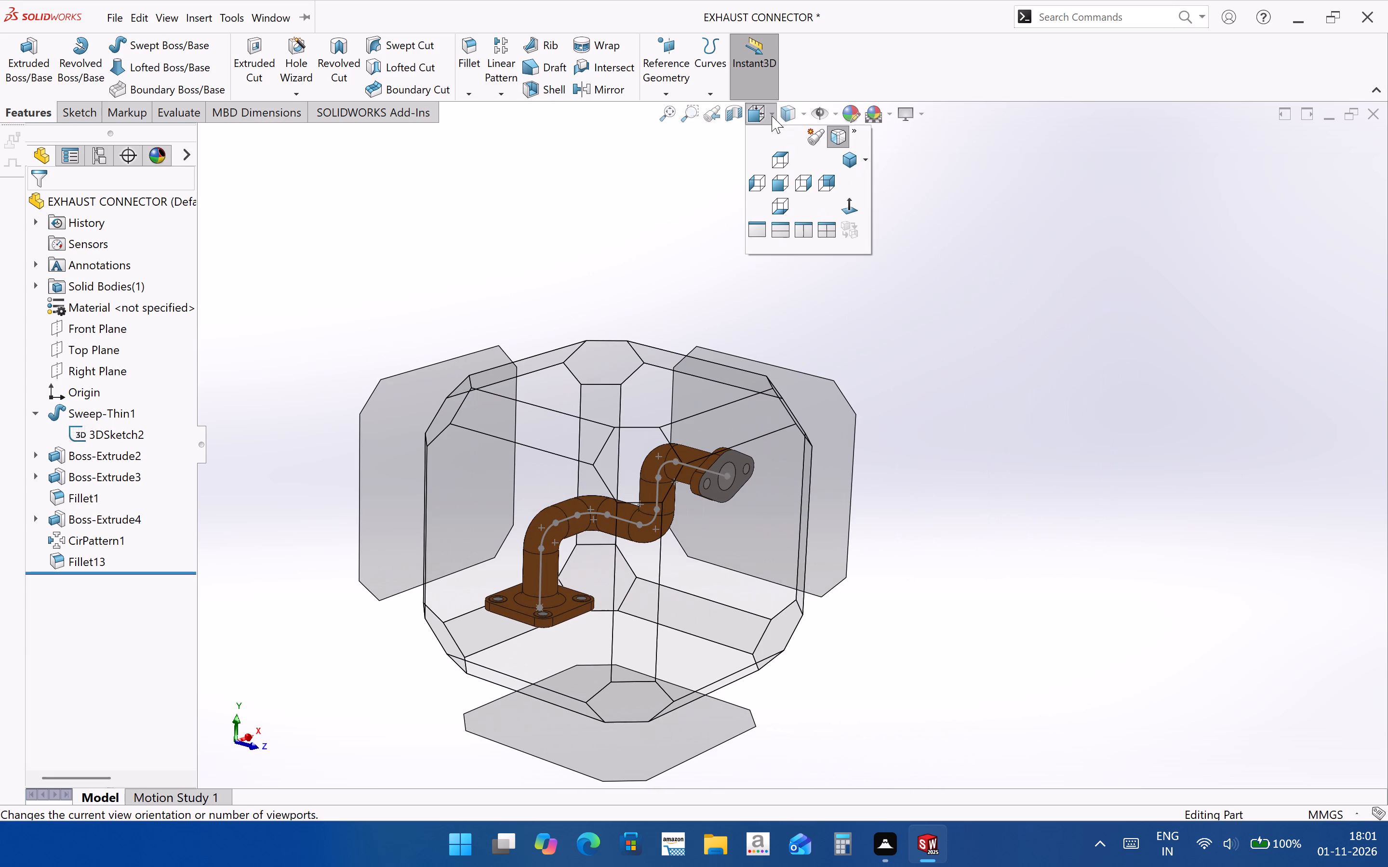
pyautogui.click(853, 133)
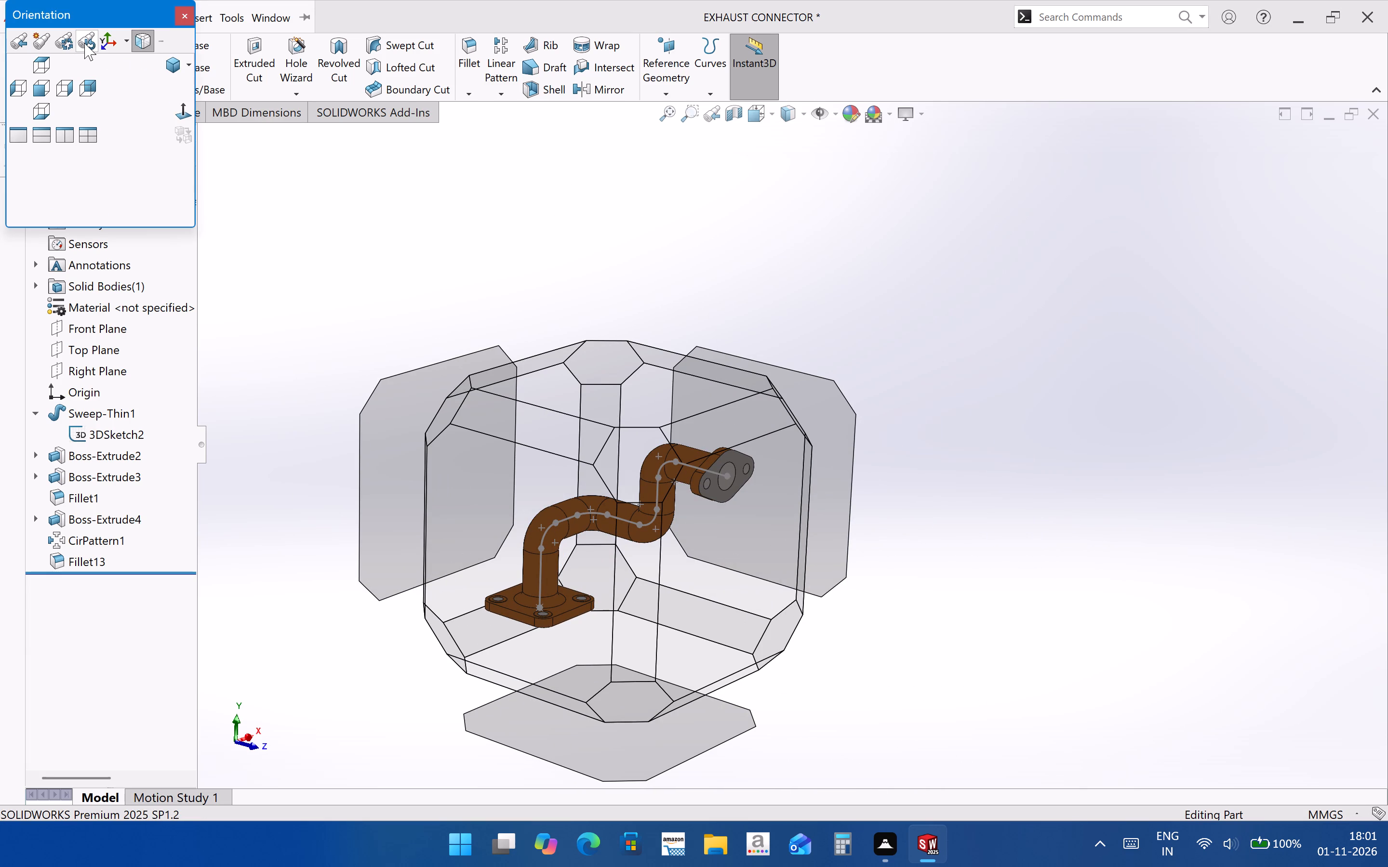
pyautogui.click(68, 41)
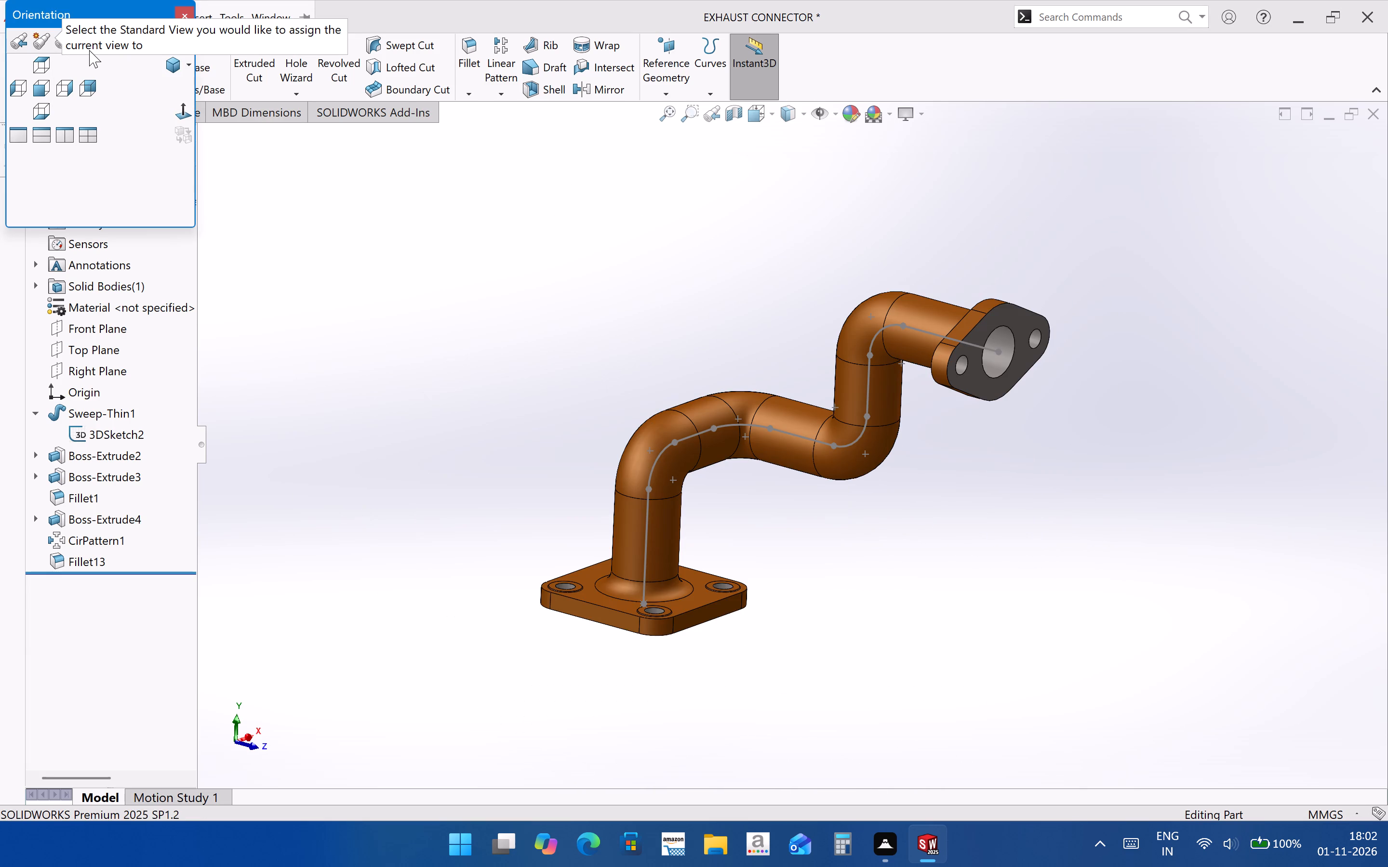
pyautogui.click(174, 70)
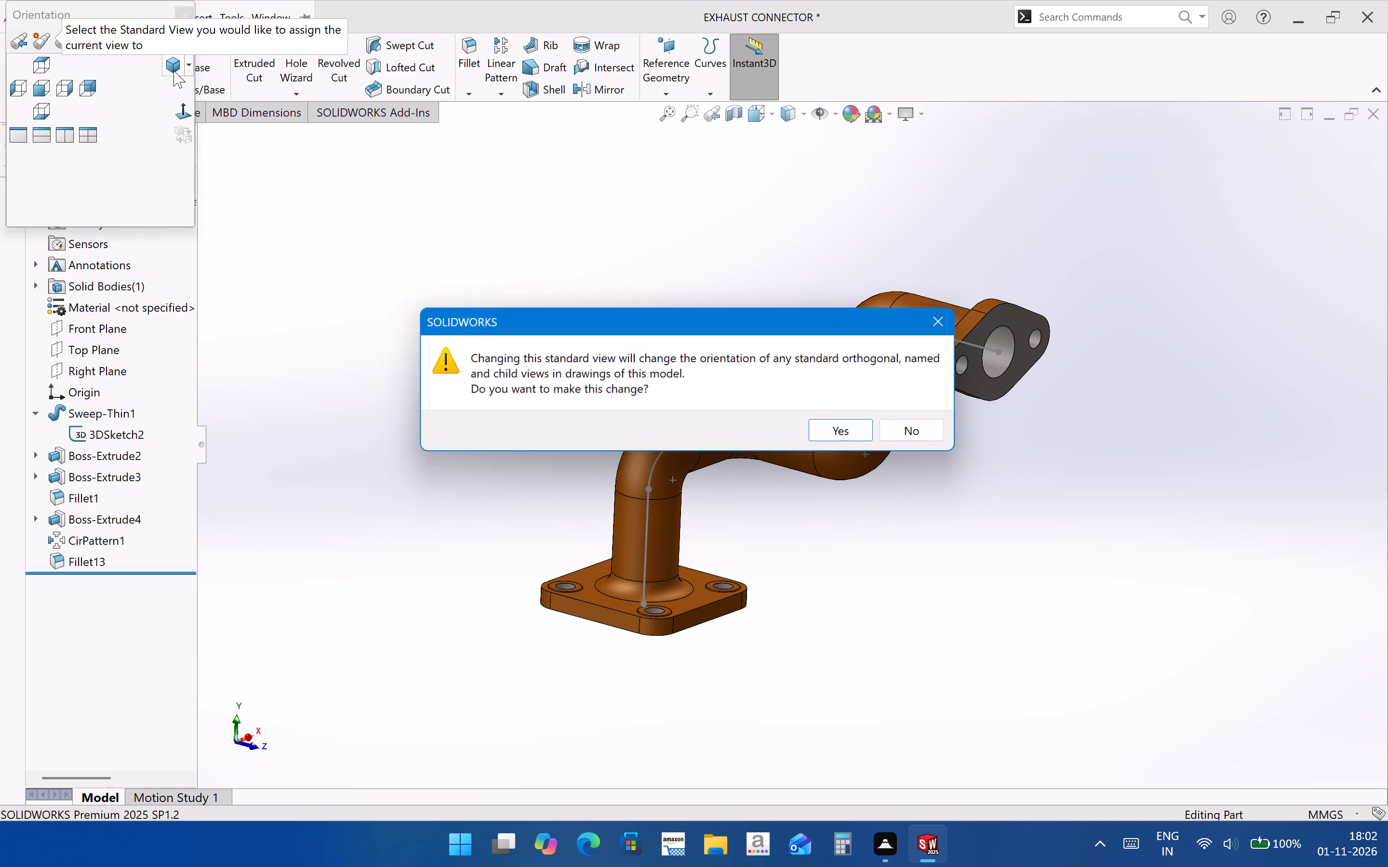
pyautogui.click(842, 433)
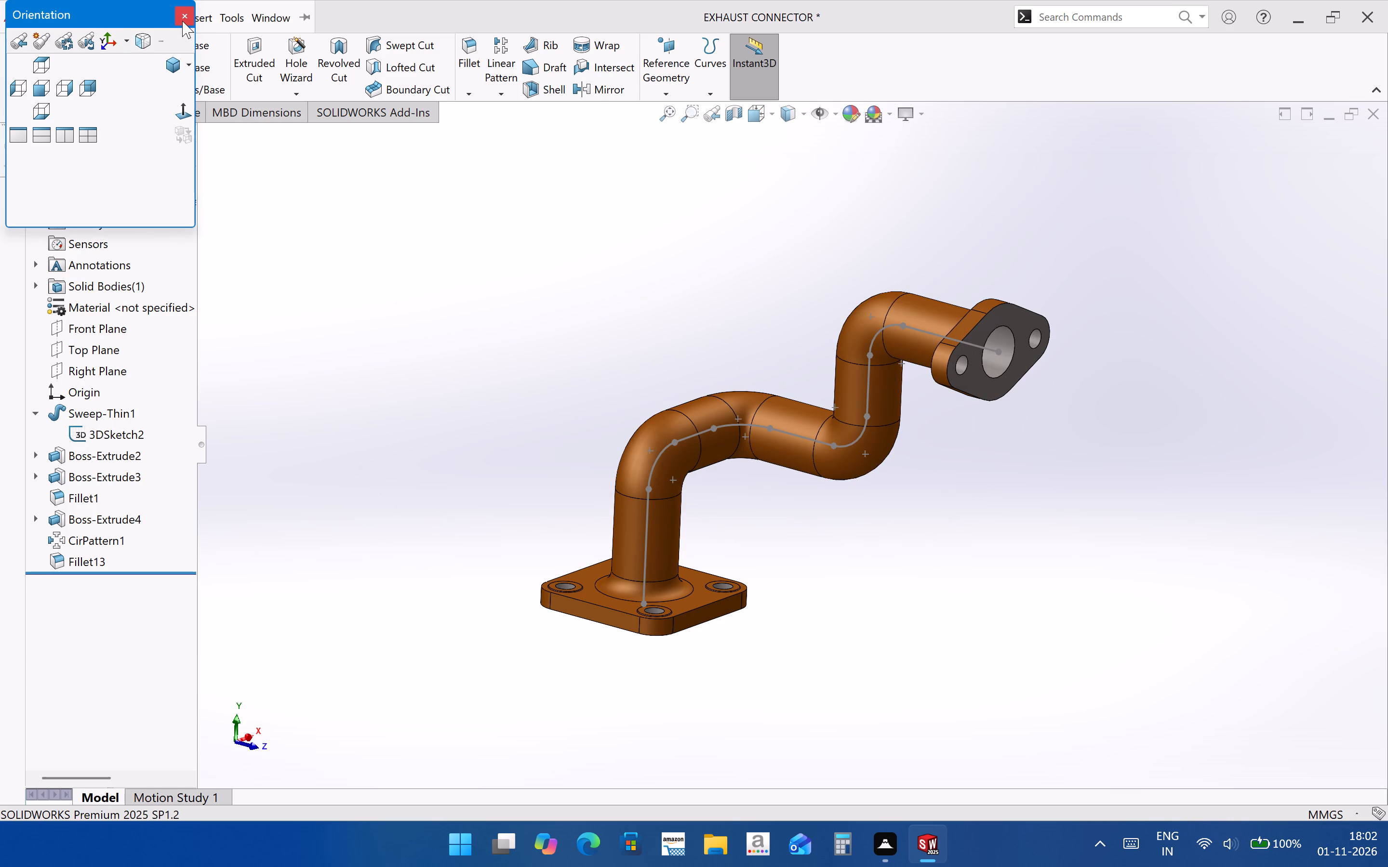
pyautogui.click(182, 21)
pyautogui.click(932, 623)
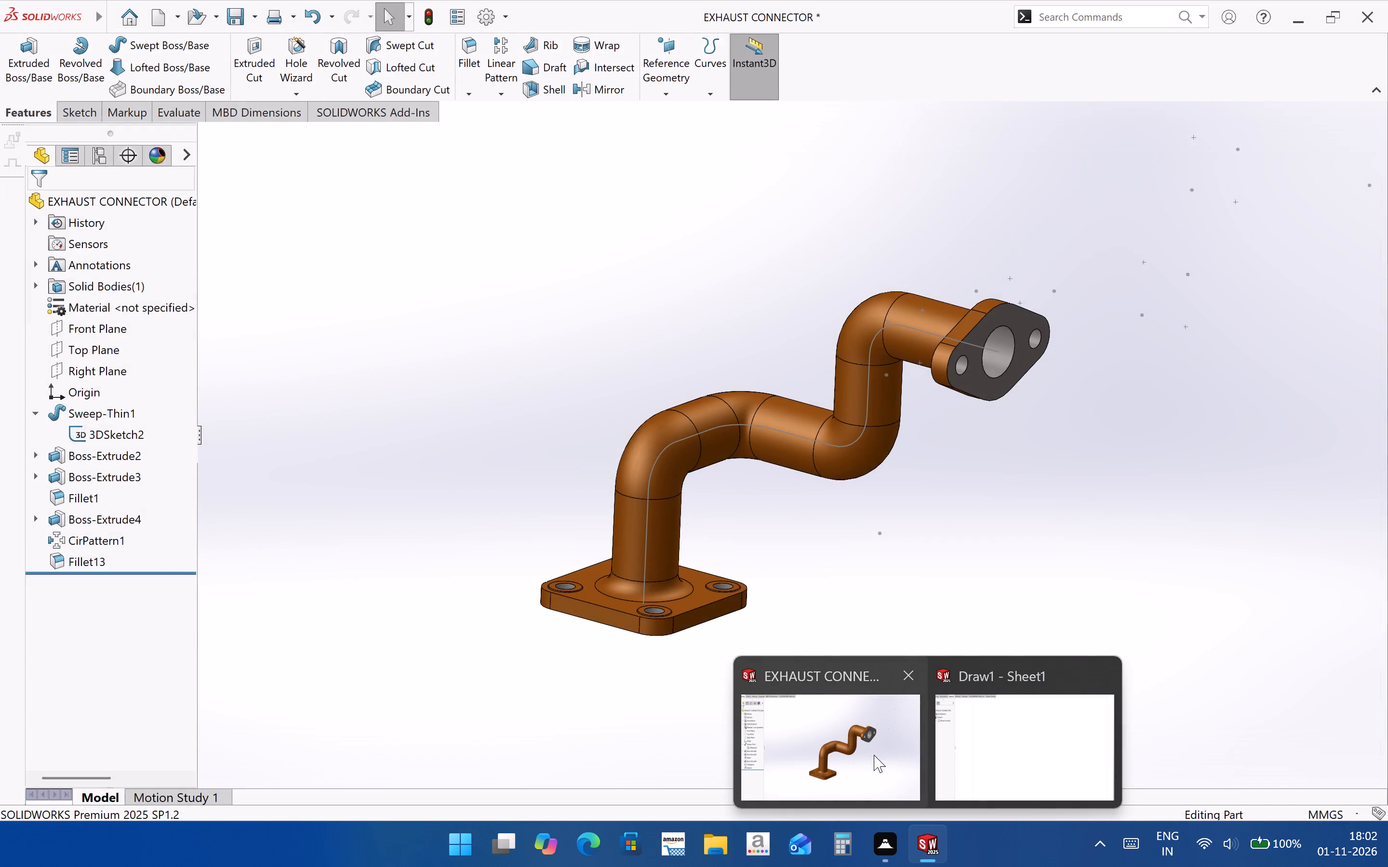
# Switch back to the EXHAUST CONNECTOR drawing sheet.
pyautogui.click(1036, 755)
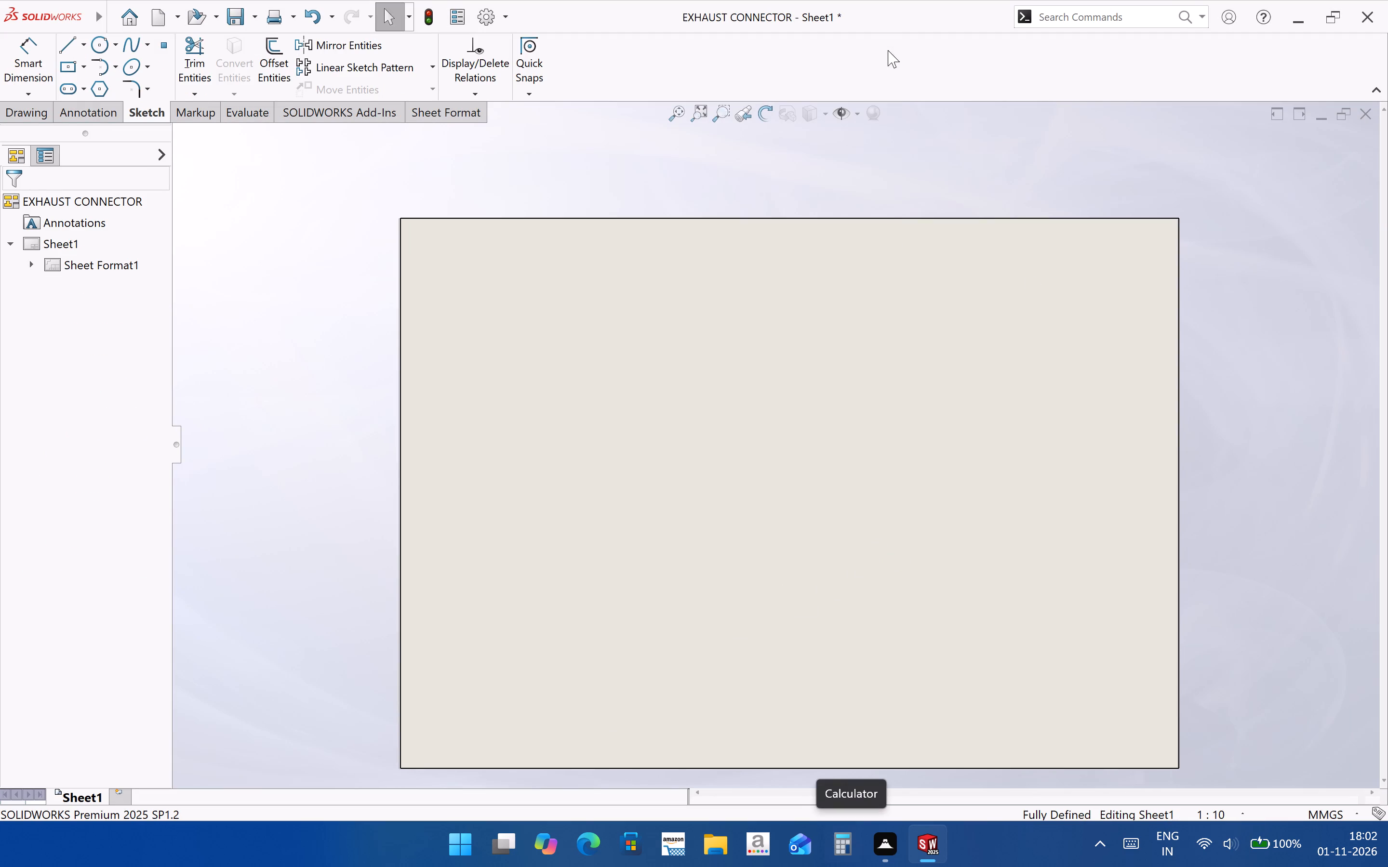
pyautogui.scroll(2, 692, 540)
pyautogui.scroll(-3, 800, 451)
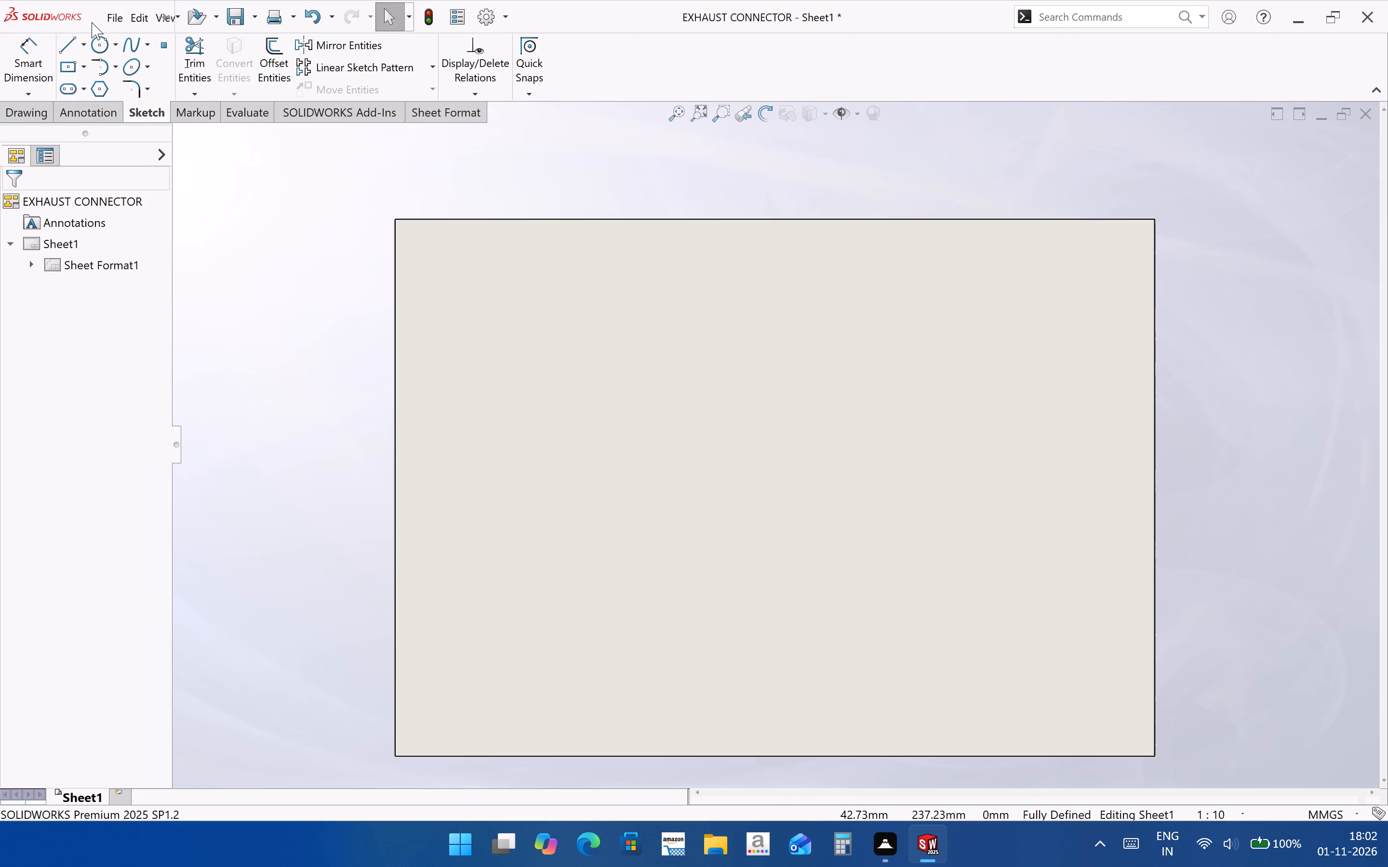
pyautogui.click(838, 506)
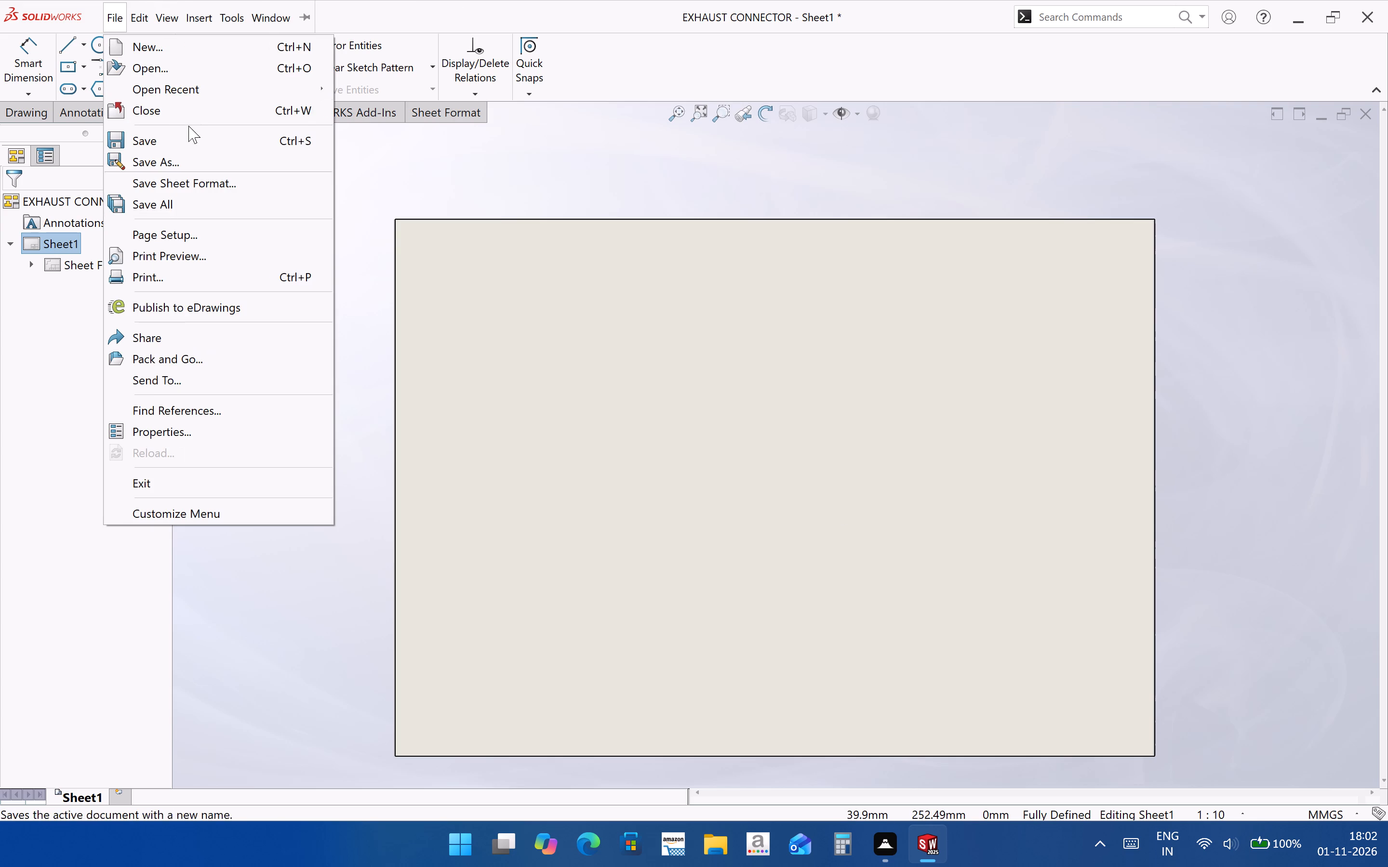
# Open the Solidworks-ex-11 drawing from the Solidworks folder, review its view layout and dimensioning, and close it.
pyautogui.click(188, 69)
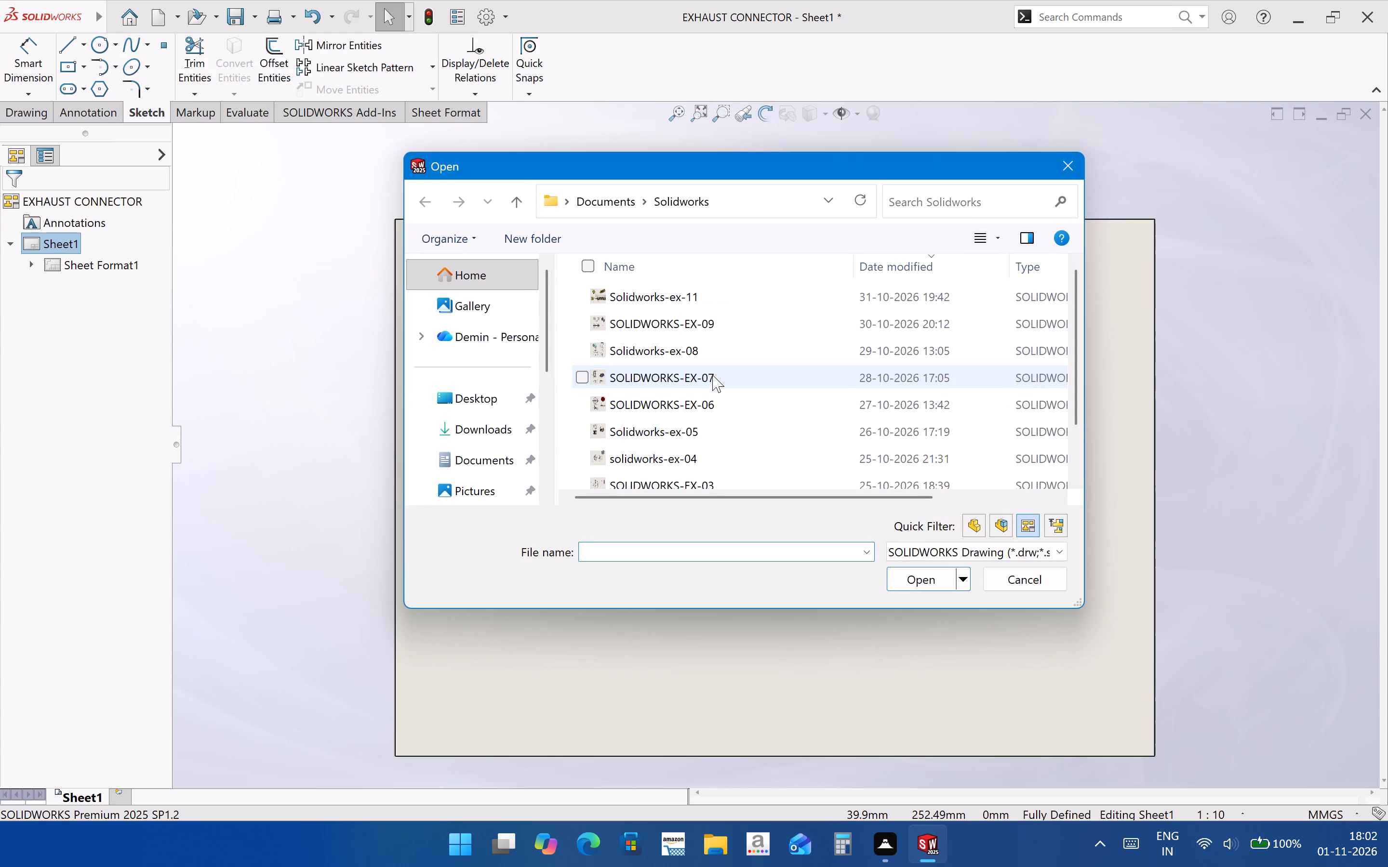
pyautogui.scroll(-9, 700, 361)
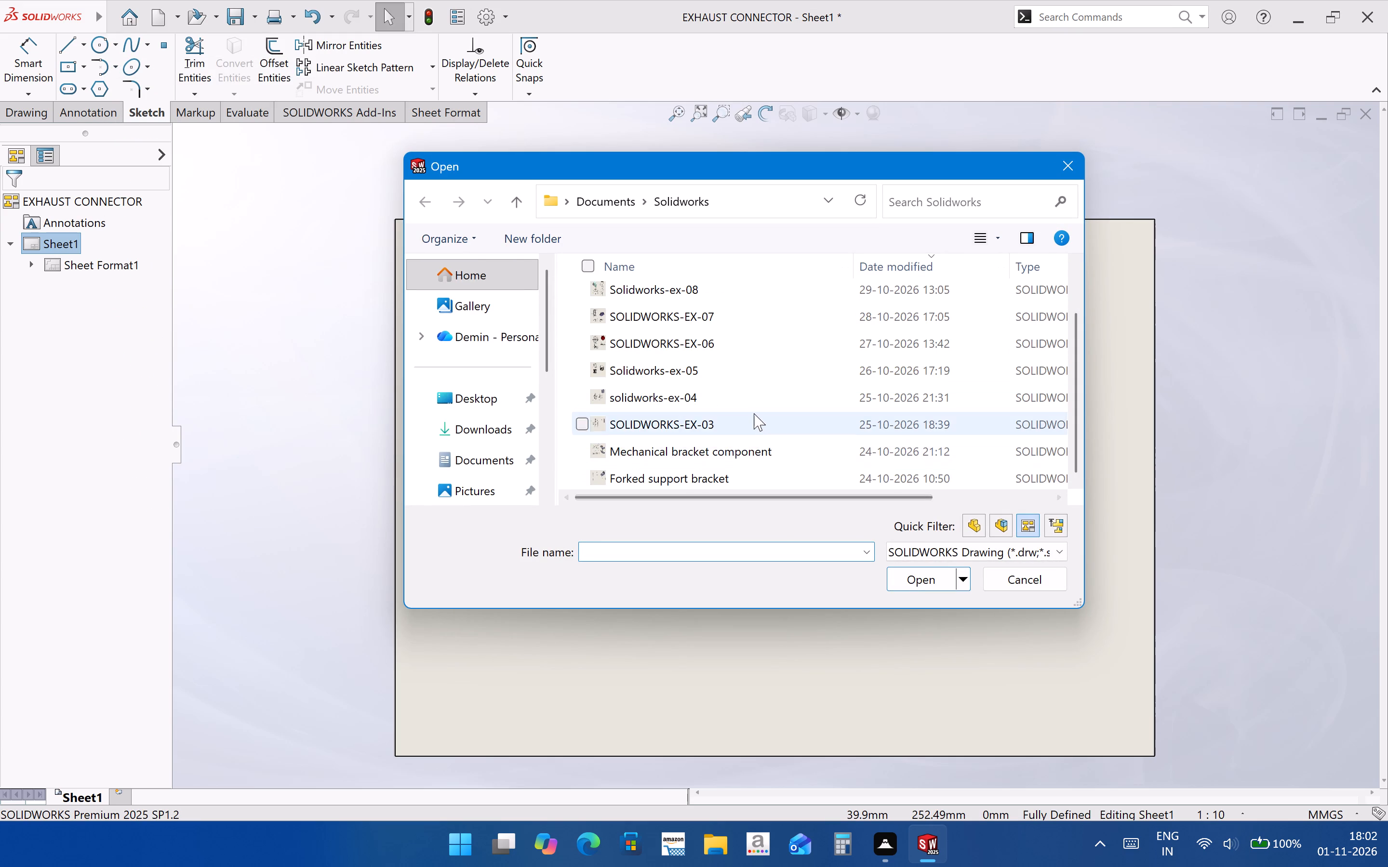
pyautogui.scroll(3, 754, 413)
pyautogui.click(1007, 532)
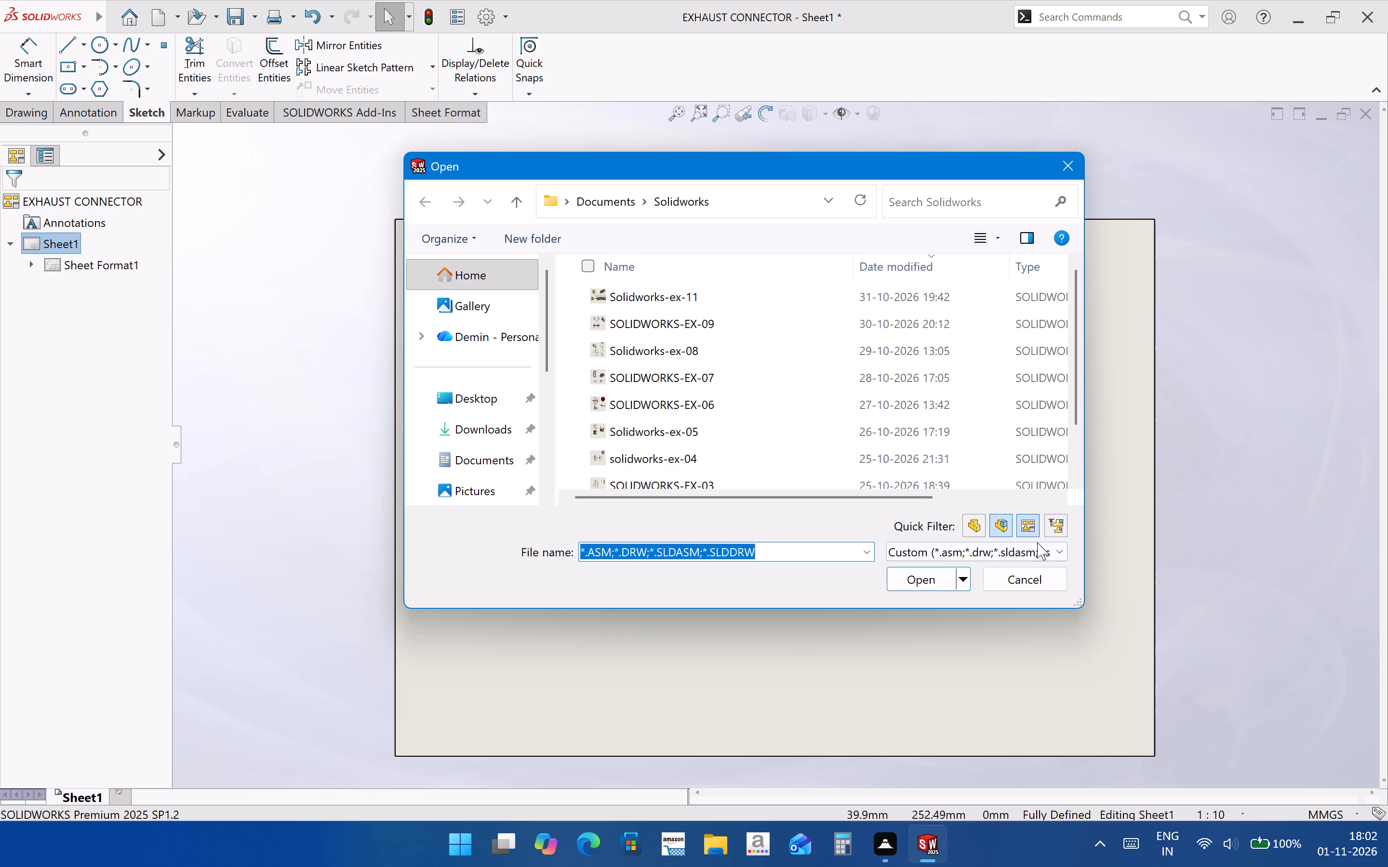
pyautogui.click(1029, 524)
pyautogui.click(1010, 526)
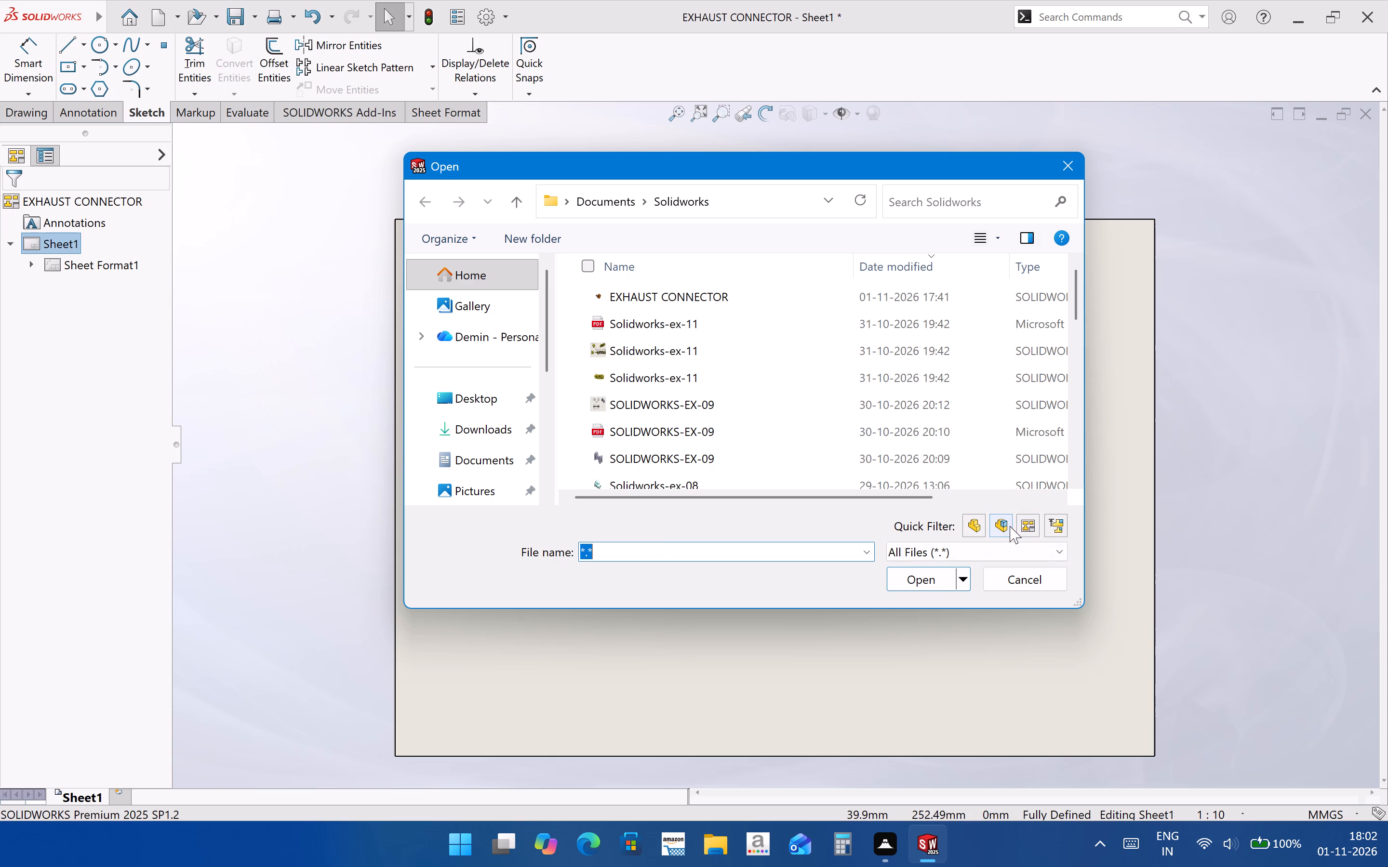
pyautogui.scroll(-5, 760, 375)
pyautogui.scroll(2, 764, 396)
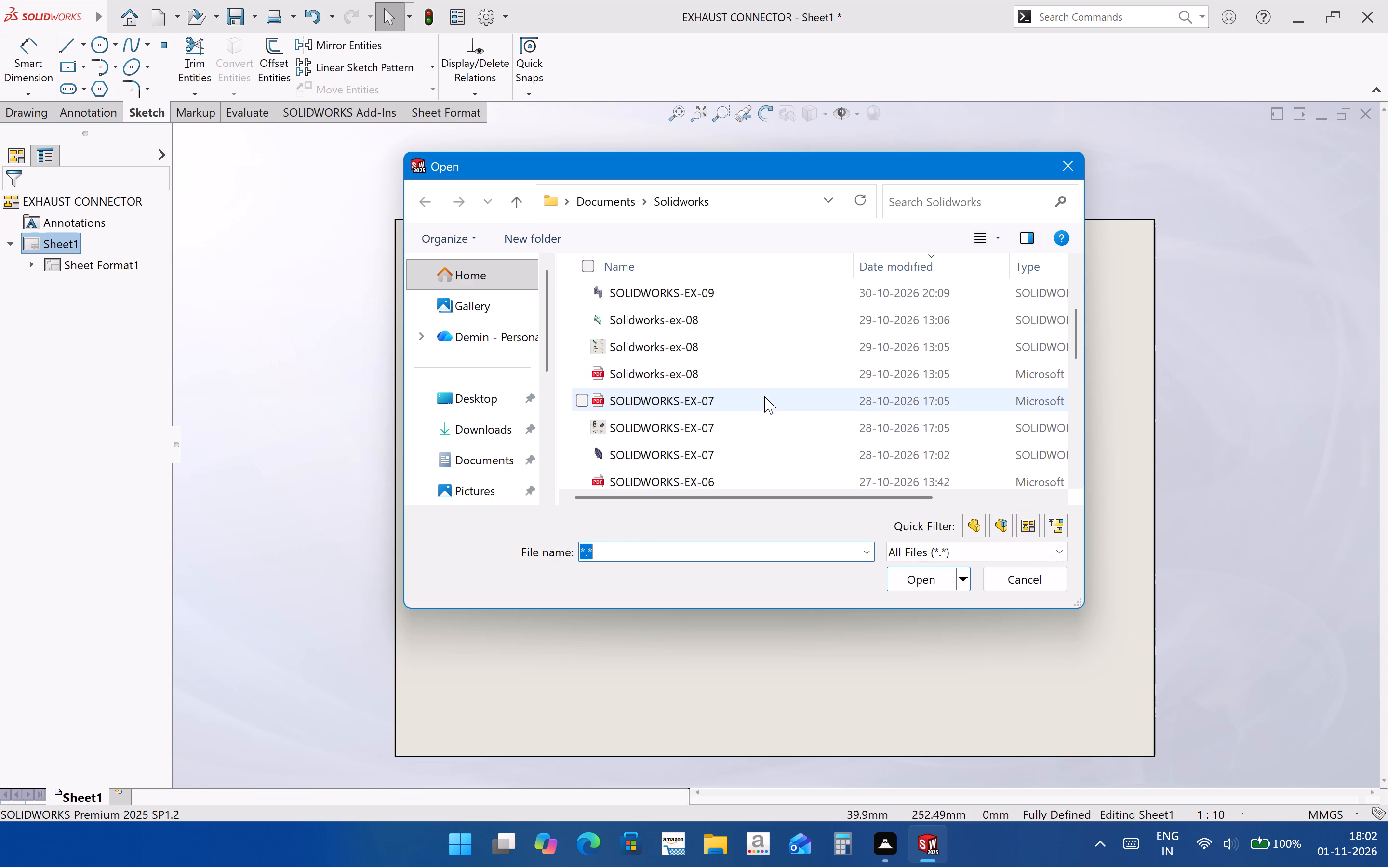
pyautogui.scroll(10, 764, 396)
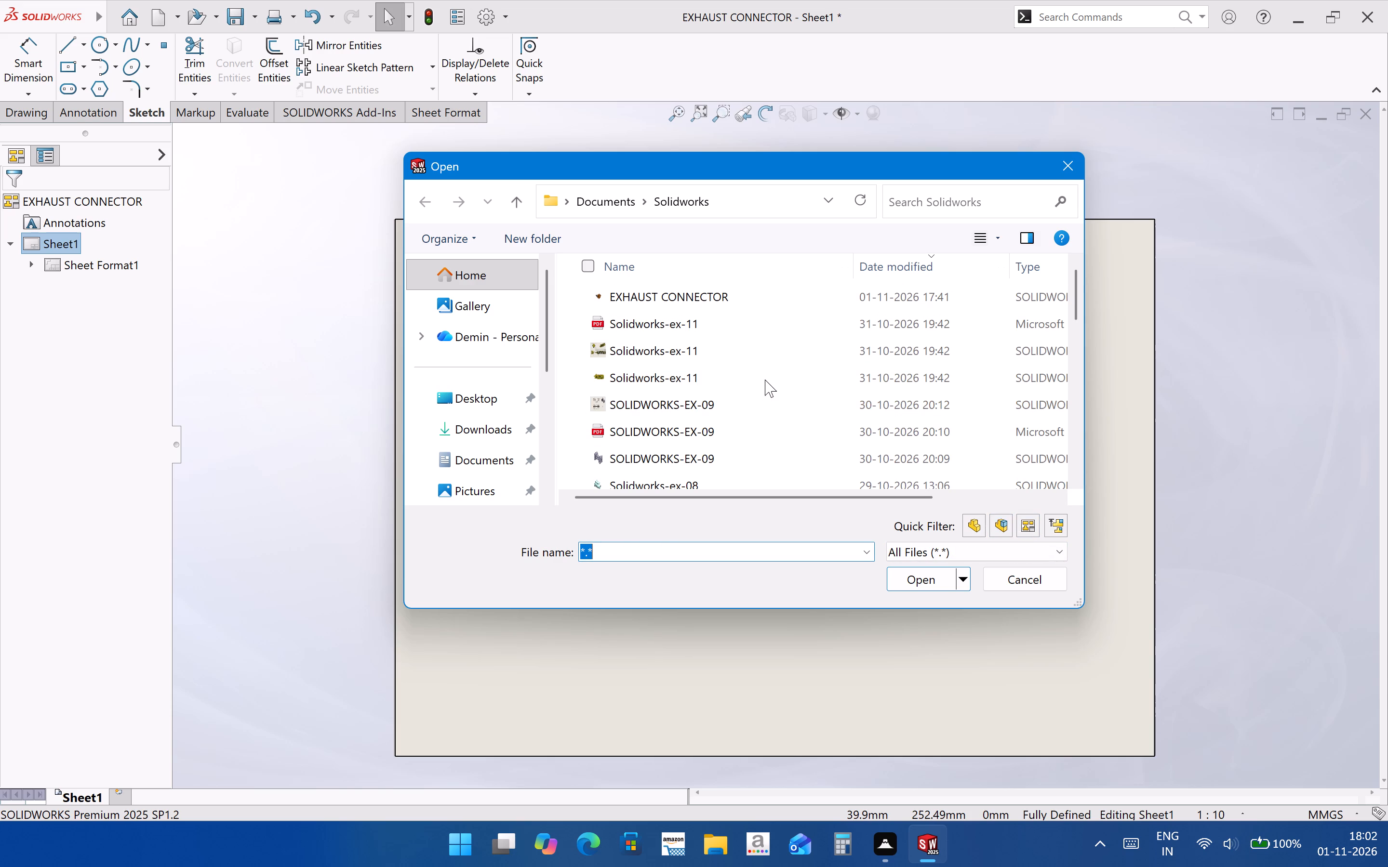
pyautogui.scroll(-9, 765, 380)
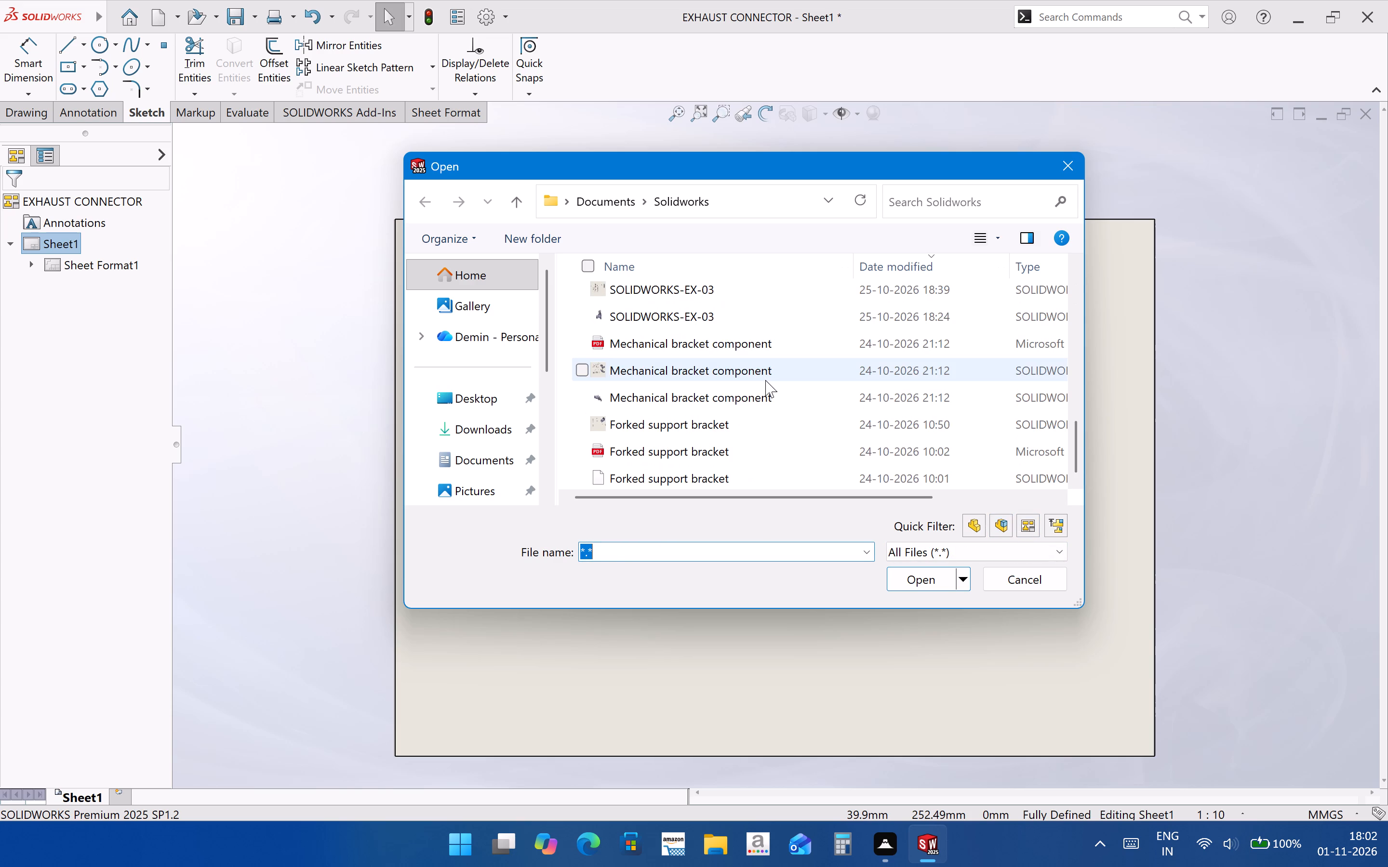
pyautogui.scroll(-1, 813, 453)
pyautogui.scroll(9, 766, 378)
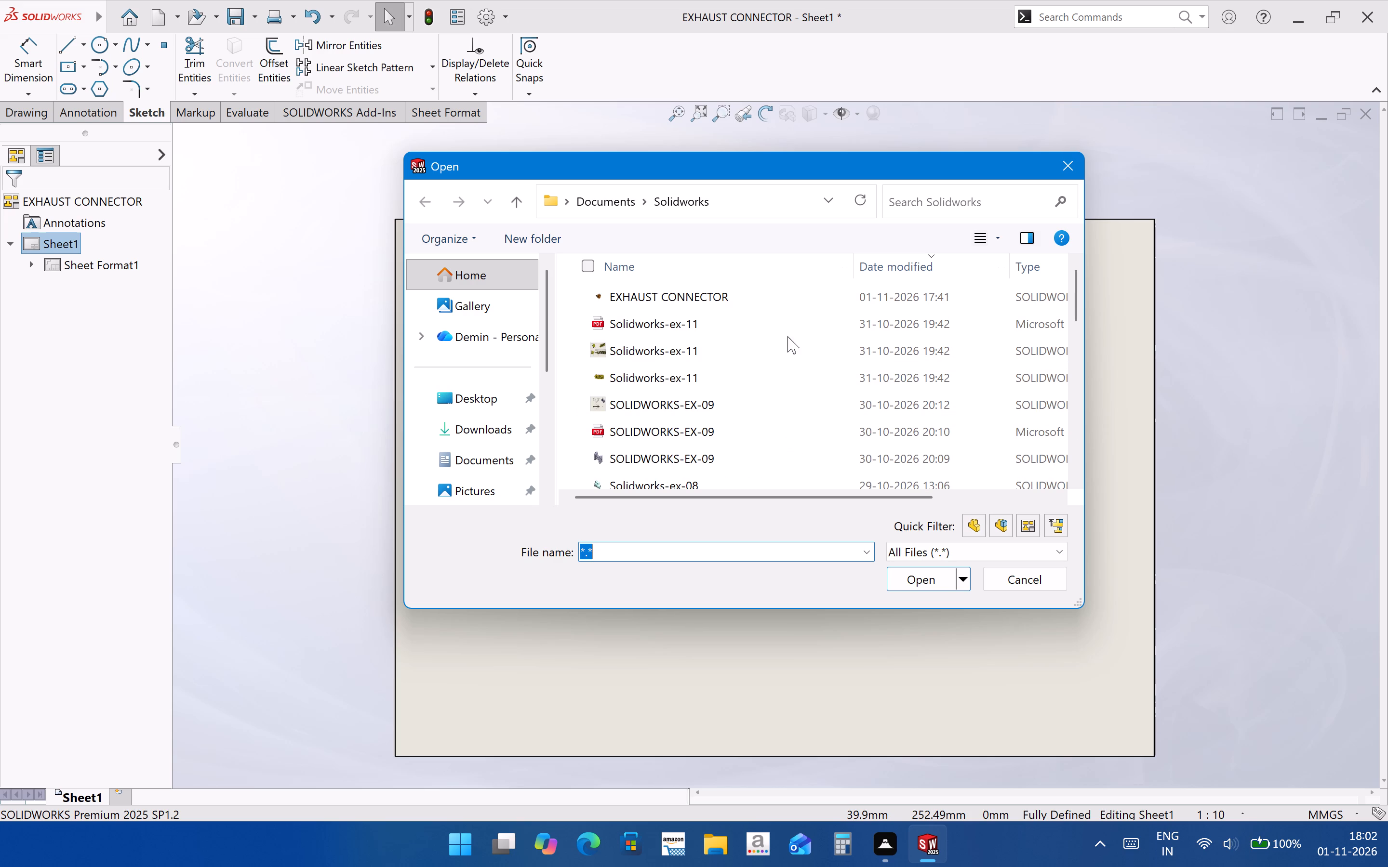
pyautogui.click(796, 355)
pyautogui.click(903, 571)
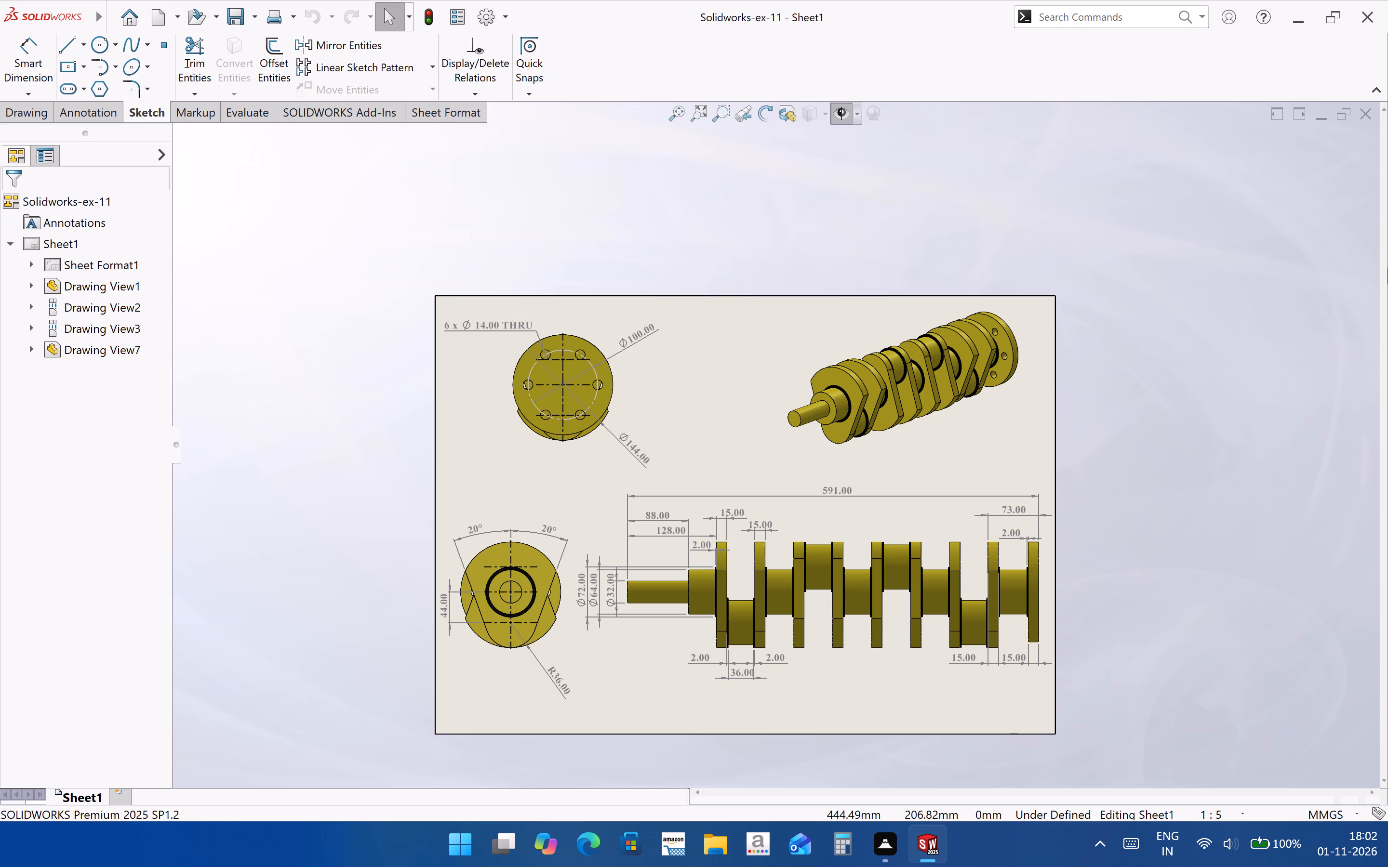
pyautogui.click(1365, 113)
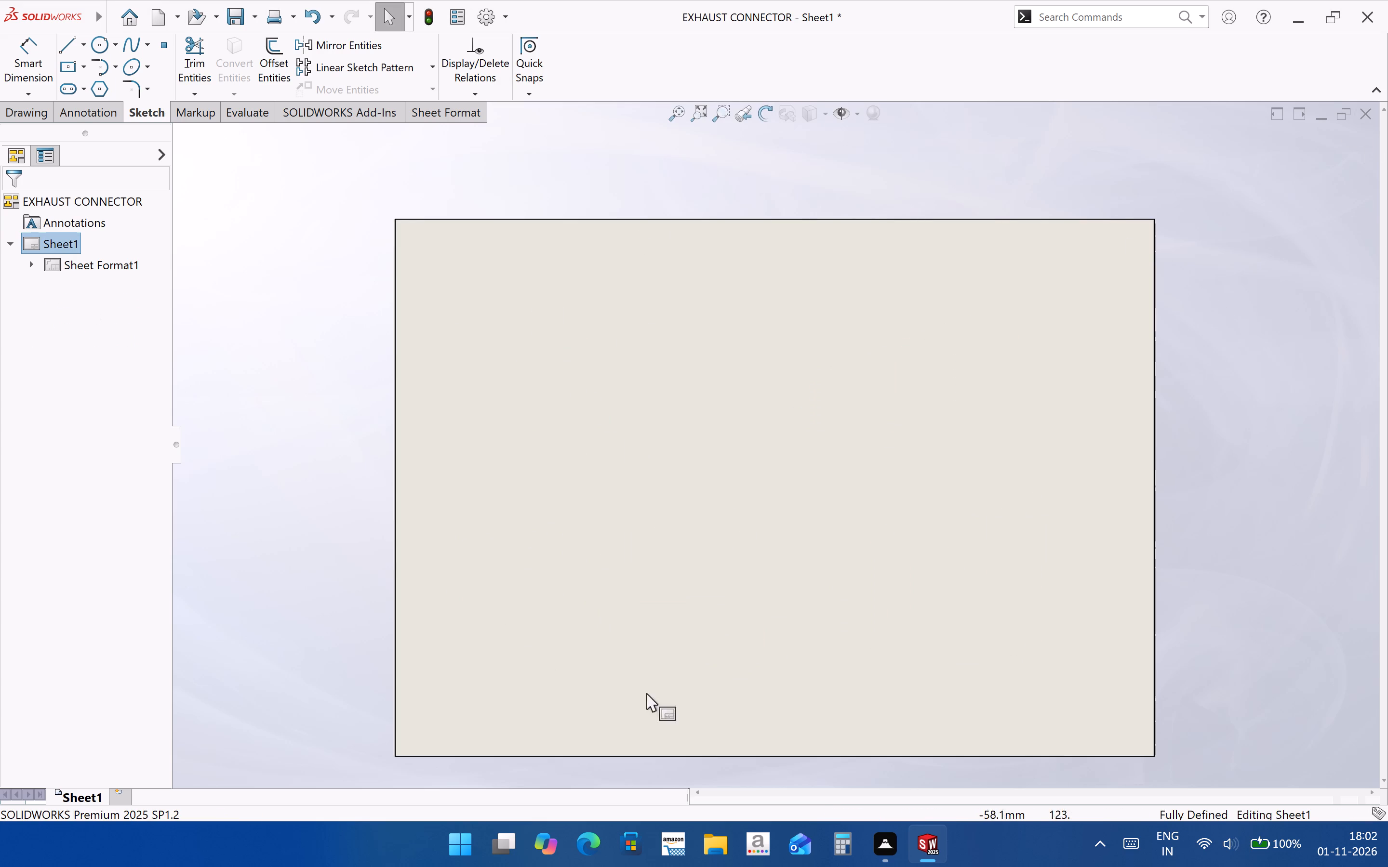
# Insert an isometric model view of the EXHAUST CONNECTOR part near the middle of the sheet.
pyautogui.click(37, 109)
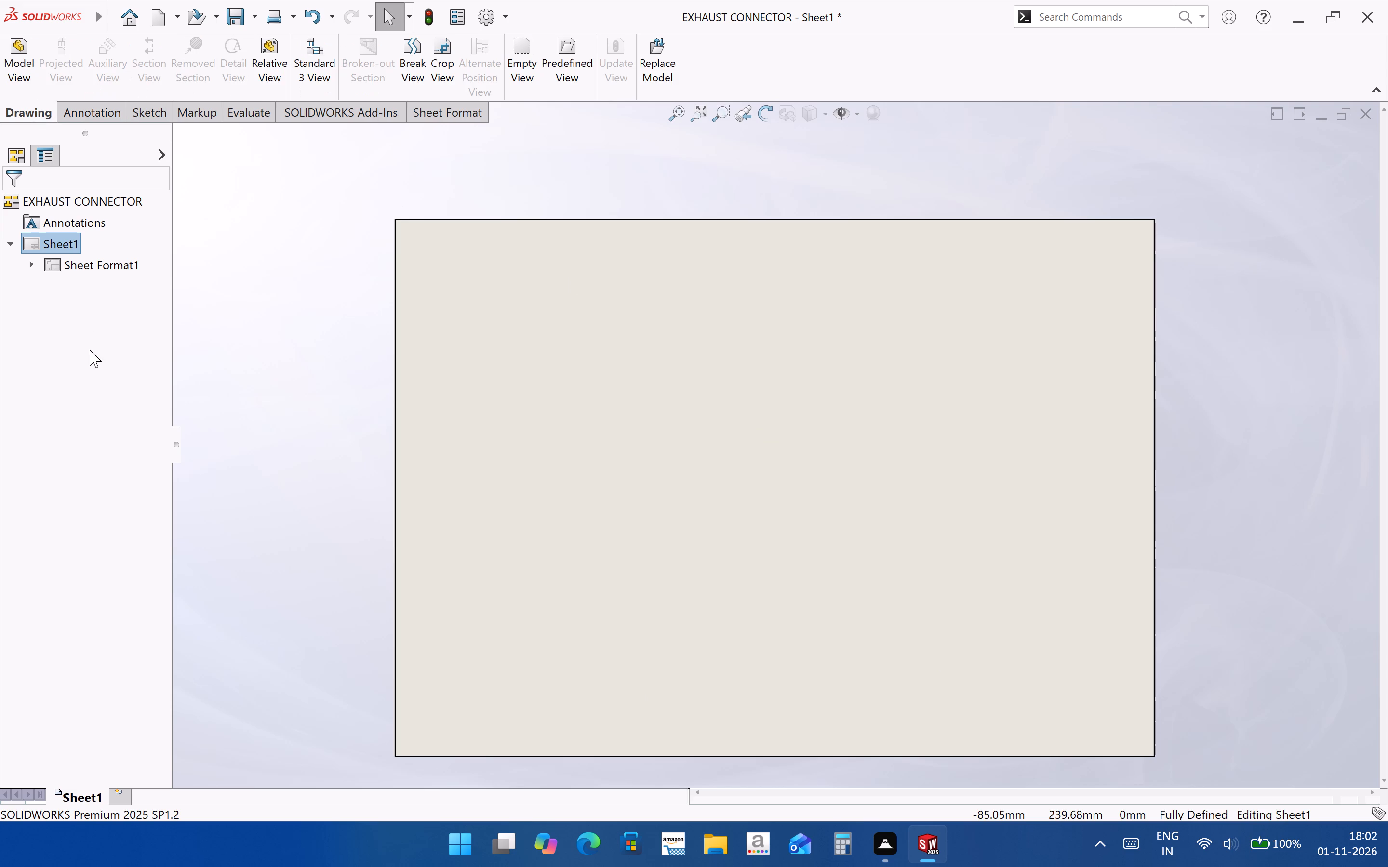
pyautogui.click(10, 51)
pyautogui.doubleClick(92, 332)
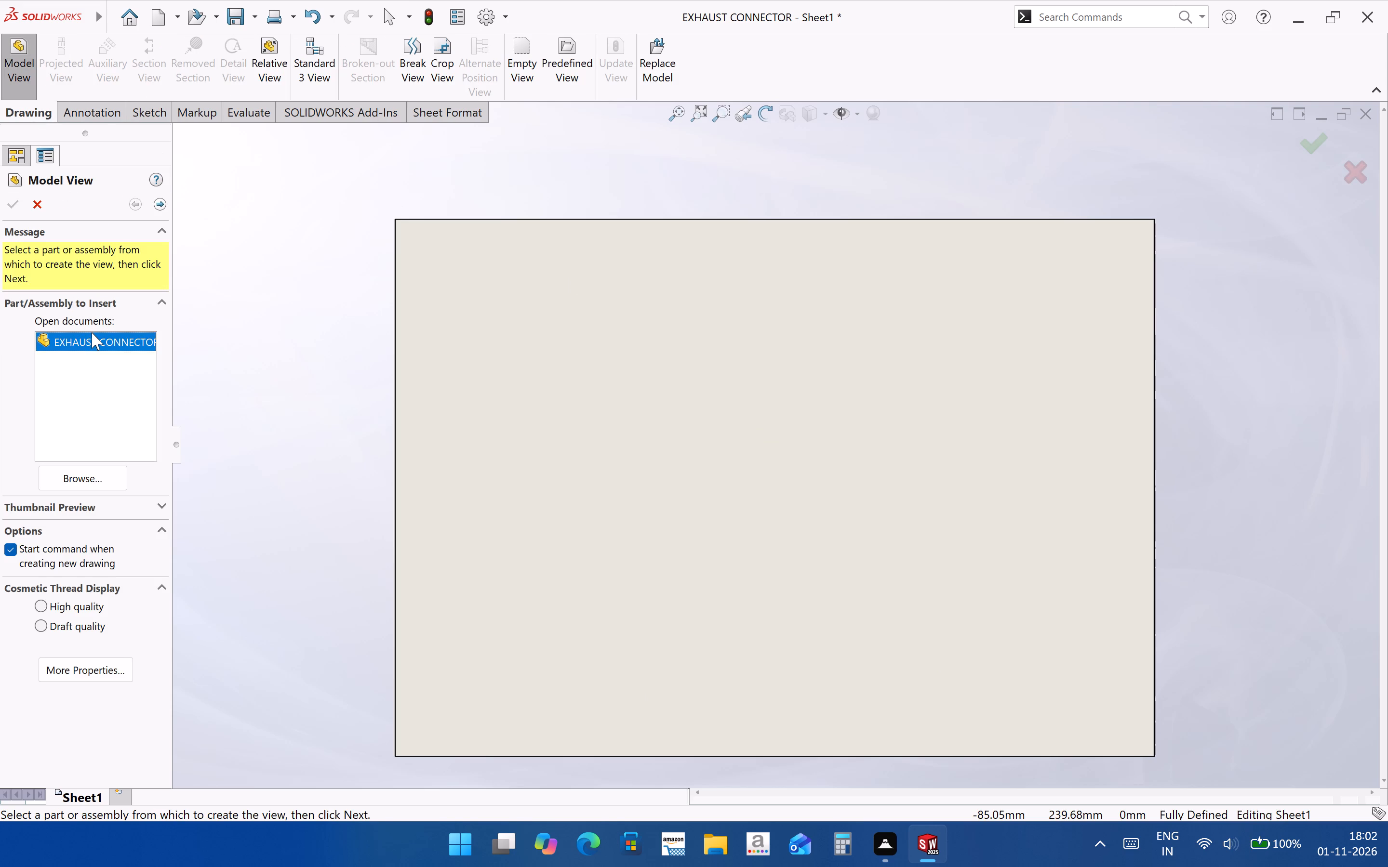
pyautogui.click(122, 477)
pyautogui.click(840, 514)
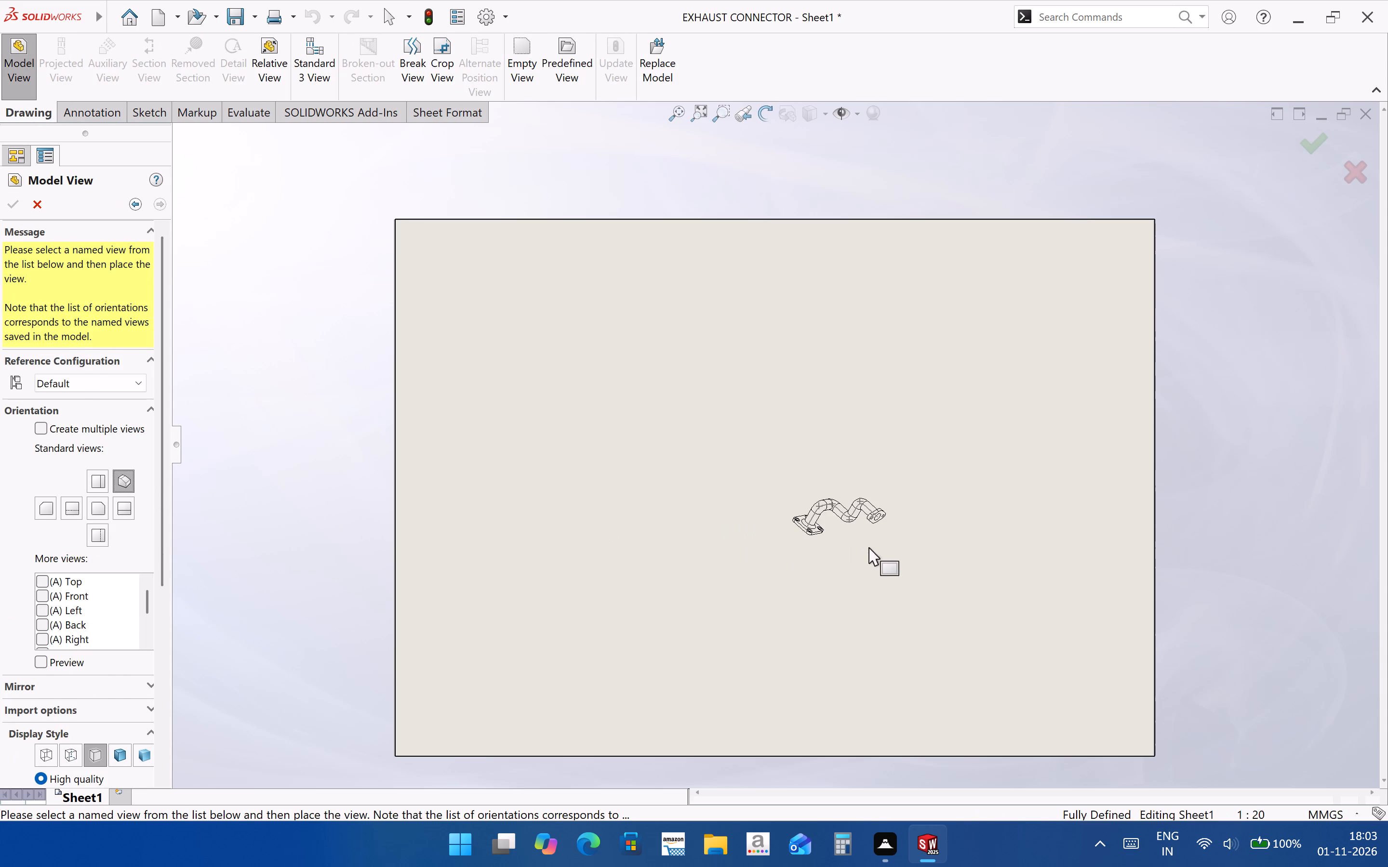
# Rotate the isometric drawing view by about 29° so the pipe rises vertically from the base flange.
pyautogui.scroll(-3, 870, 541)
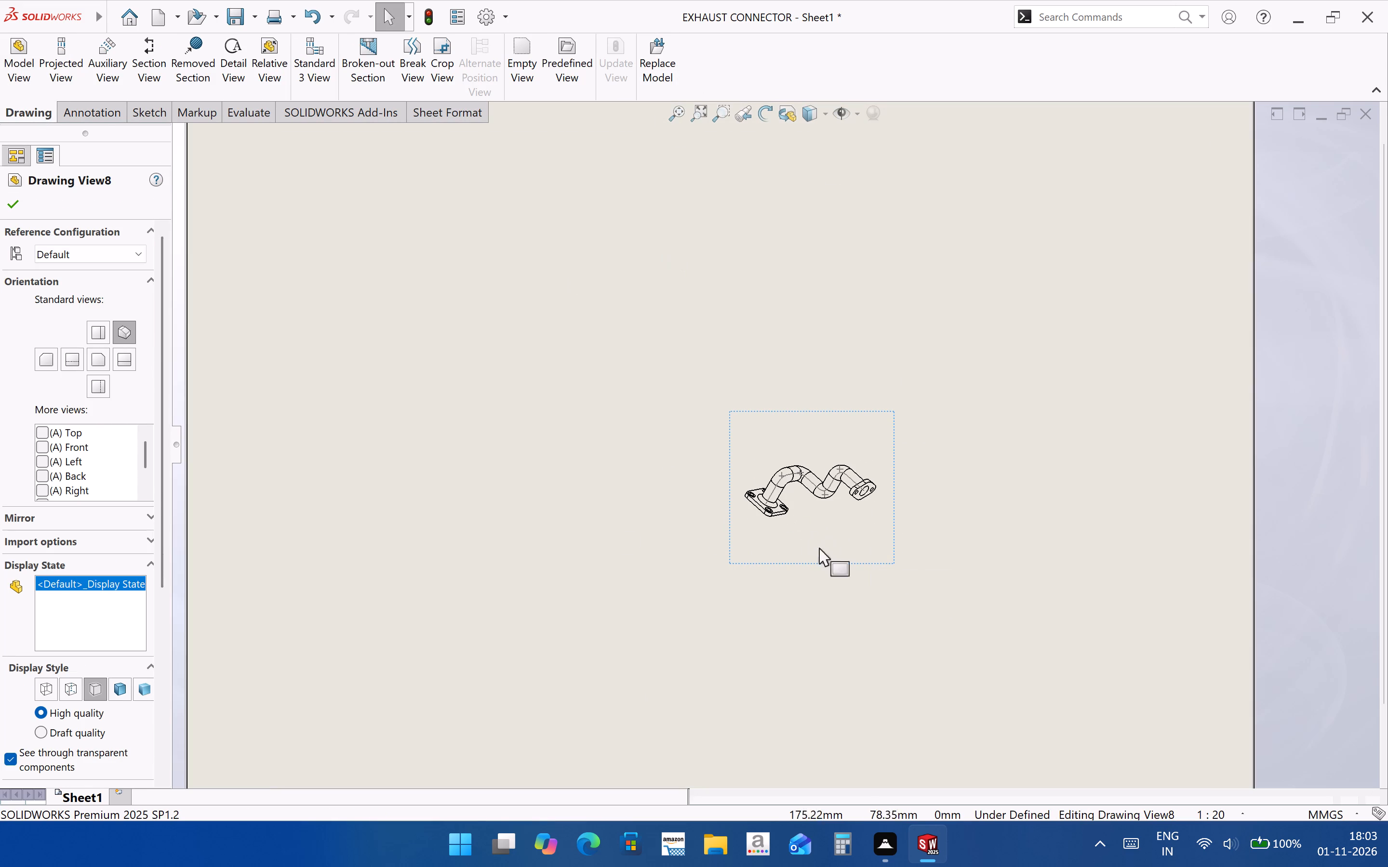
pyautogui.click(761, 109)
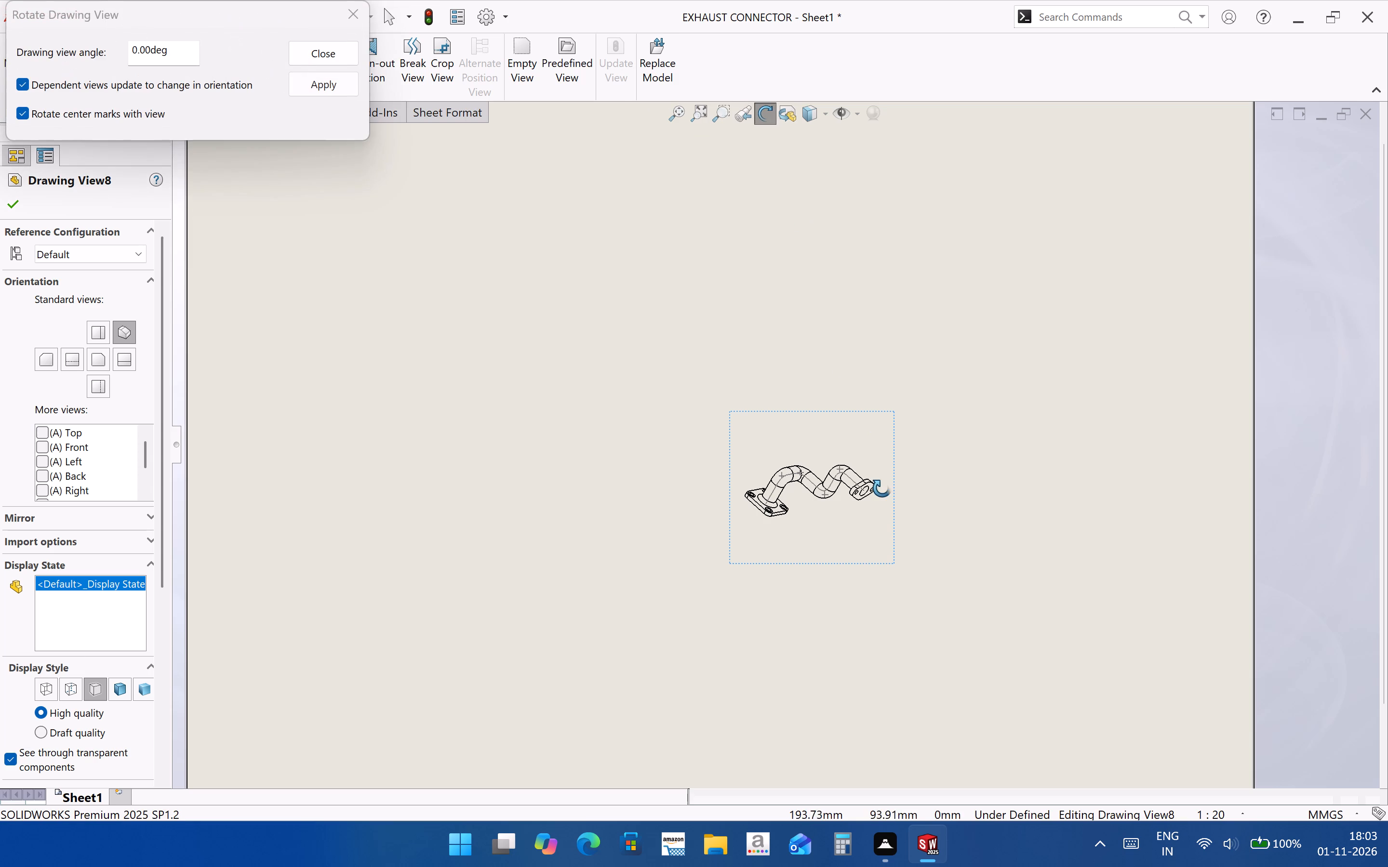
pyautogui.moveTo(882, 488); pyautogui.dragTo(867, 457)
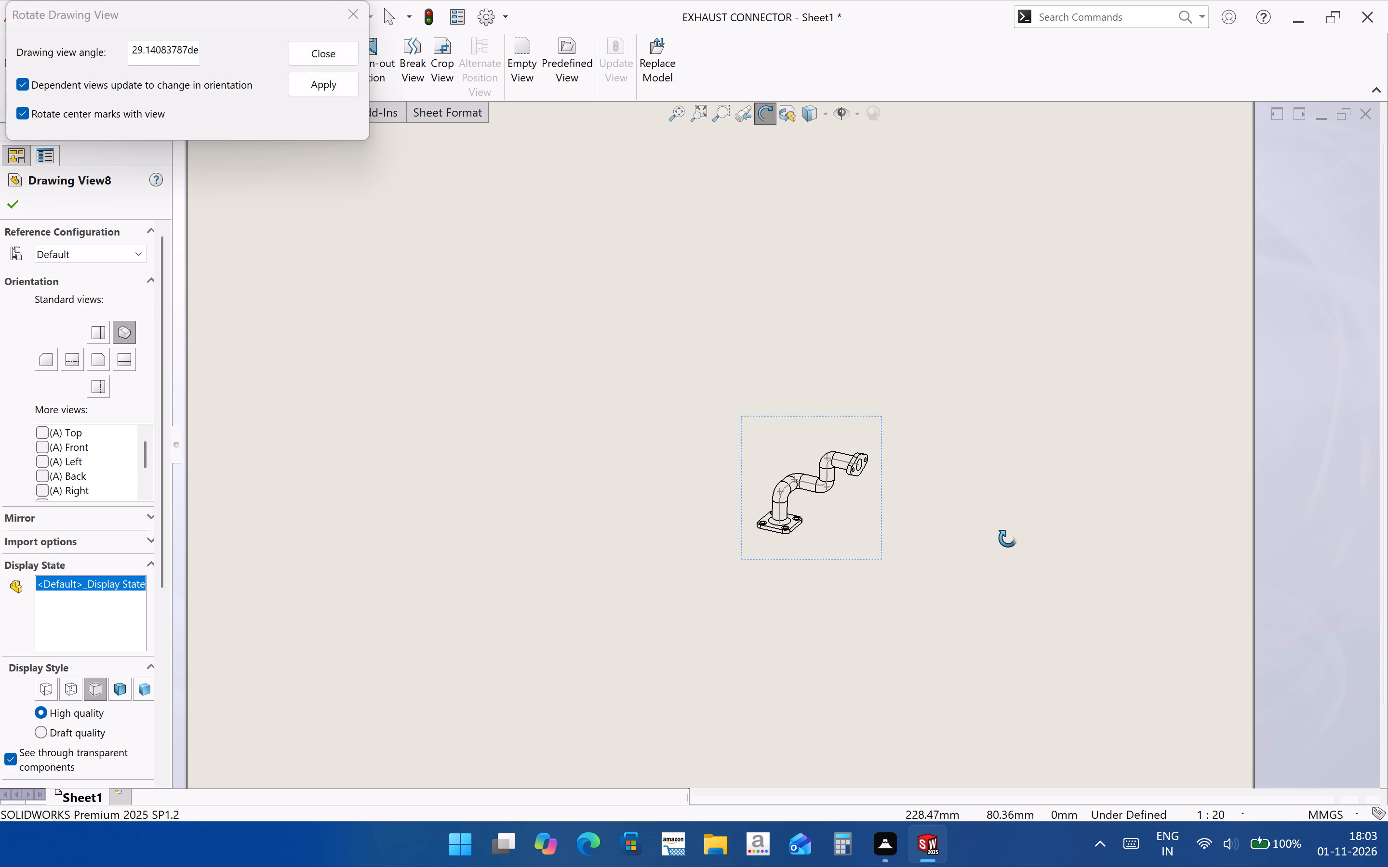
pyautogui.click(1008, 539)
pyautogui.click(346, 87)
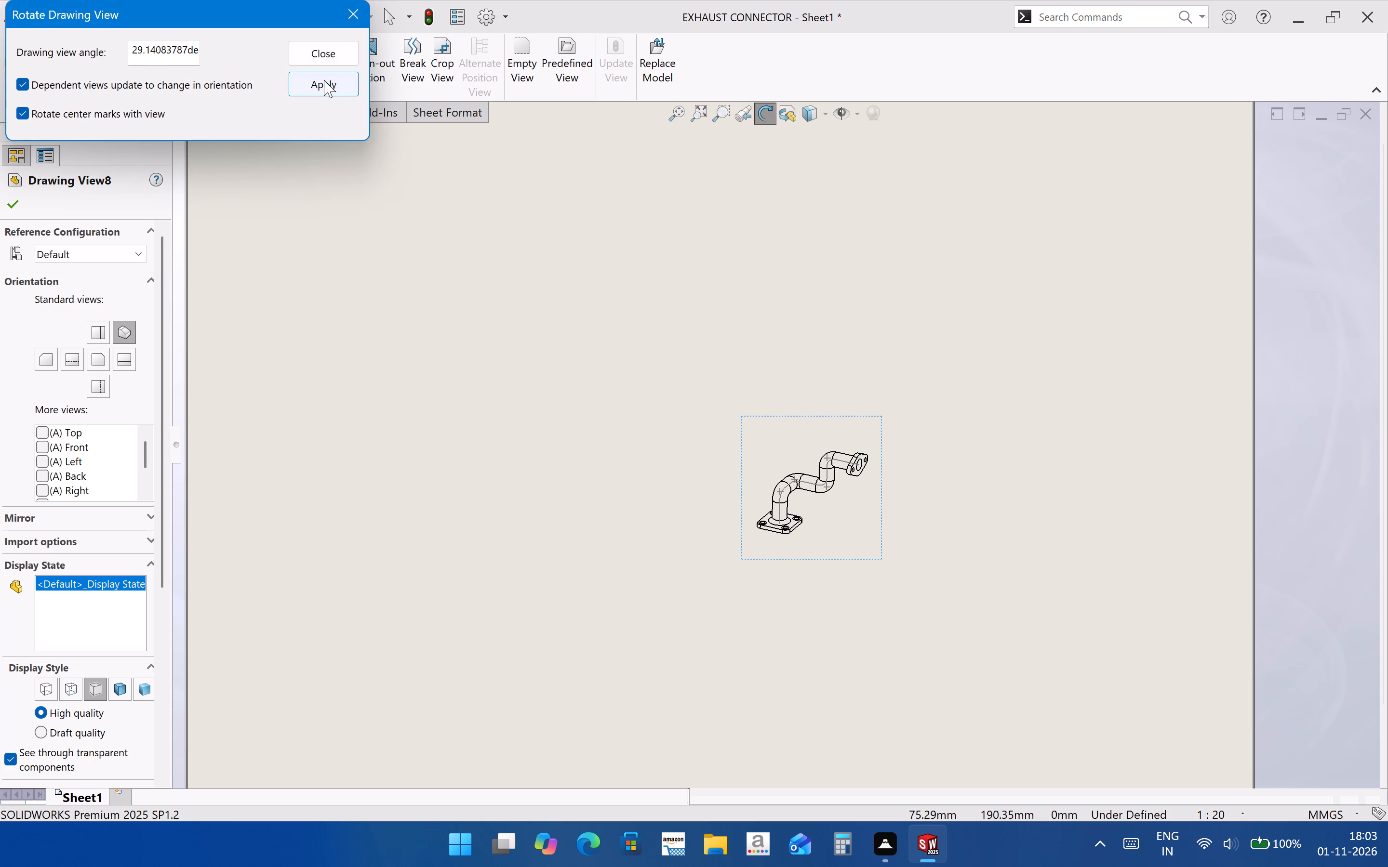
pyautogui.click(324, 80)
pyautogui.click(342, 52)
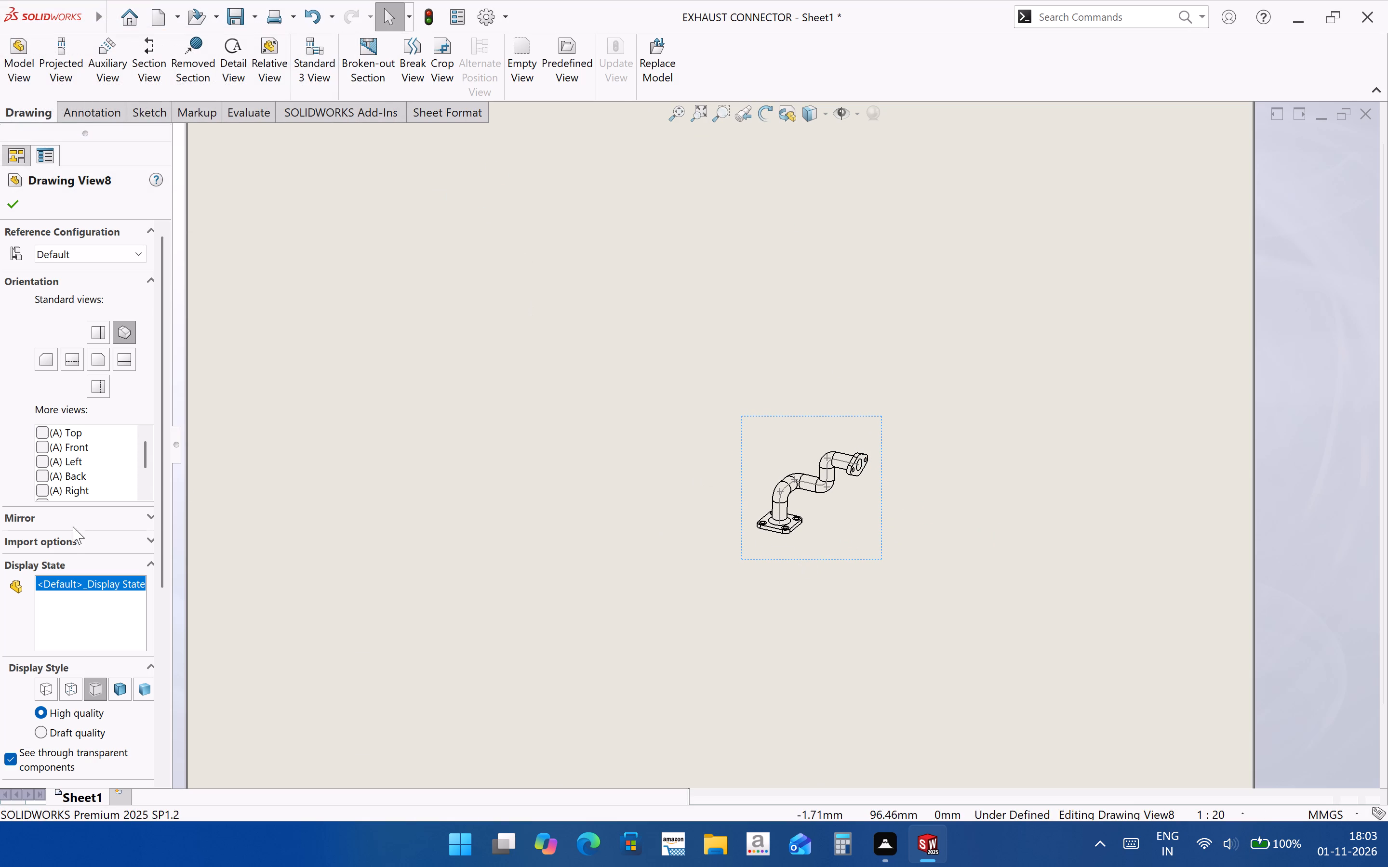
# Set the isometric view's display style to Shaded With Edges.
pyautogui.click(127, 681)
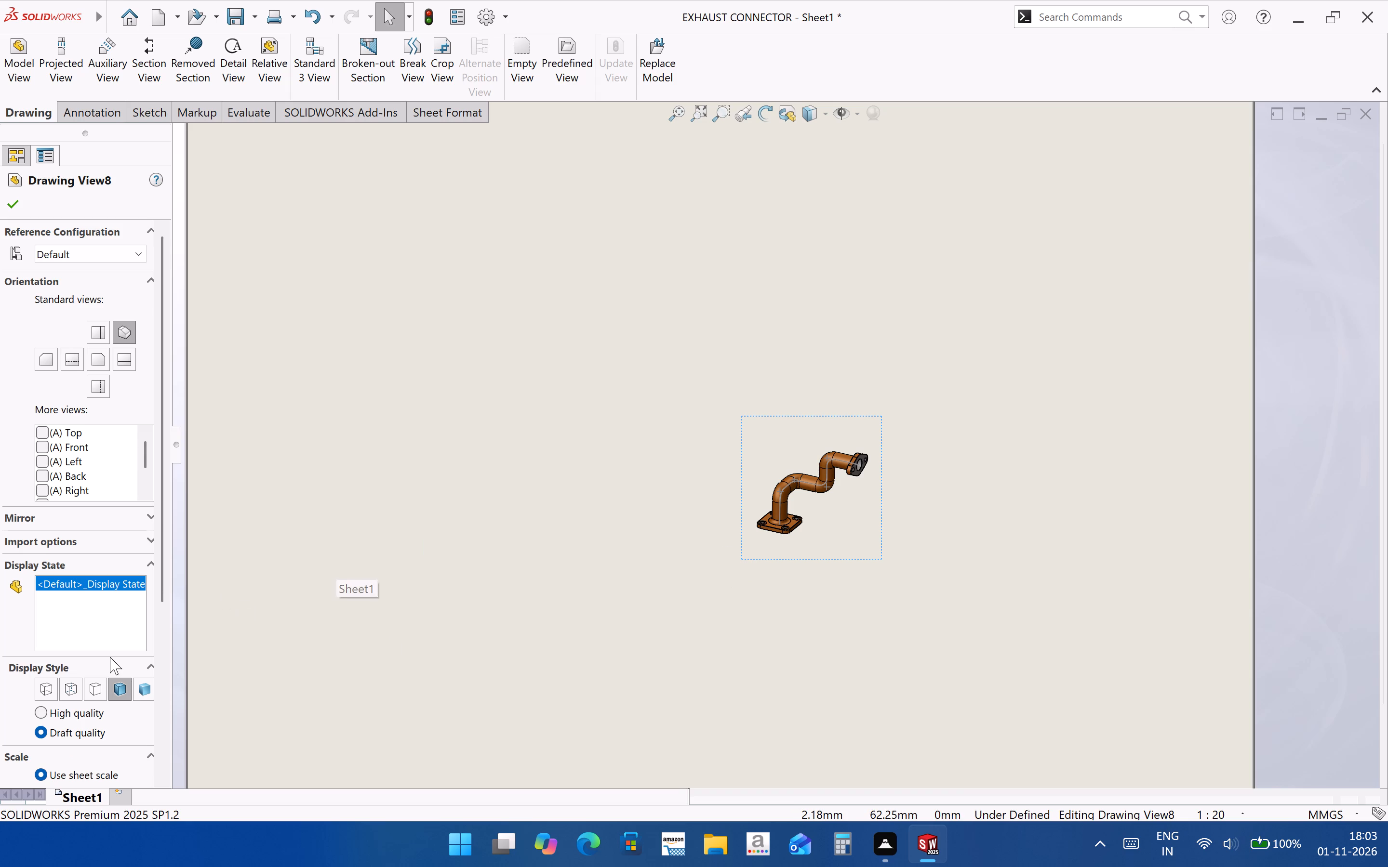
# Give the isometric view a custom scale of 1:6.
pyautogui.moveTo(161, 607); pyautogui.dragTo(161, 667)
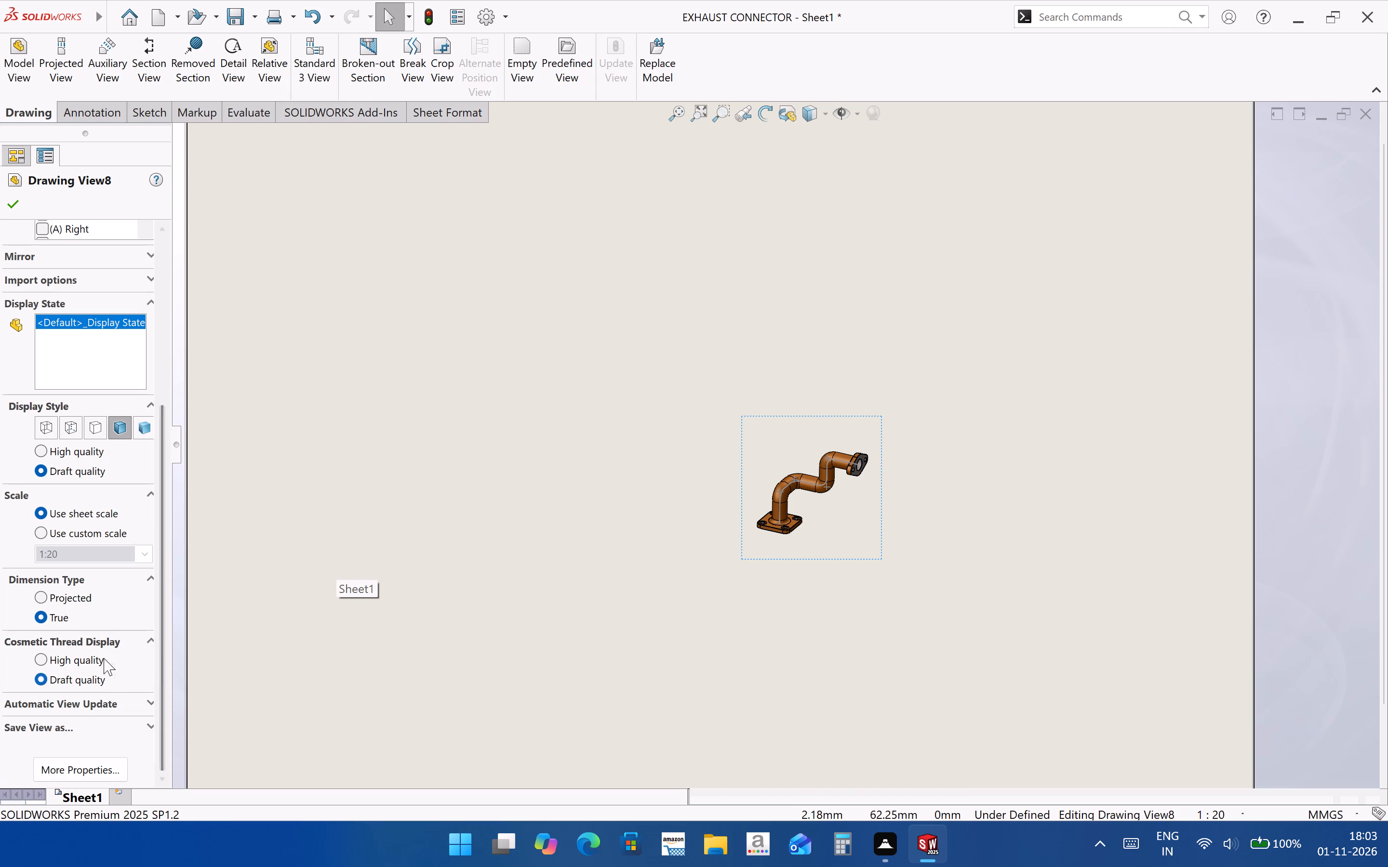
pyautogui.click(65, 533)
pyautogui.click(70, 556)
pyautogui.click(71, 555)
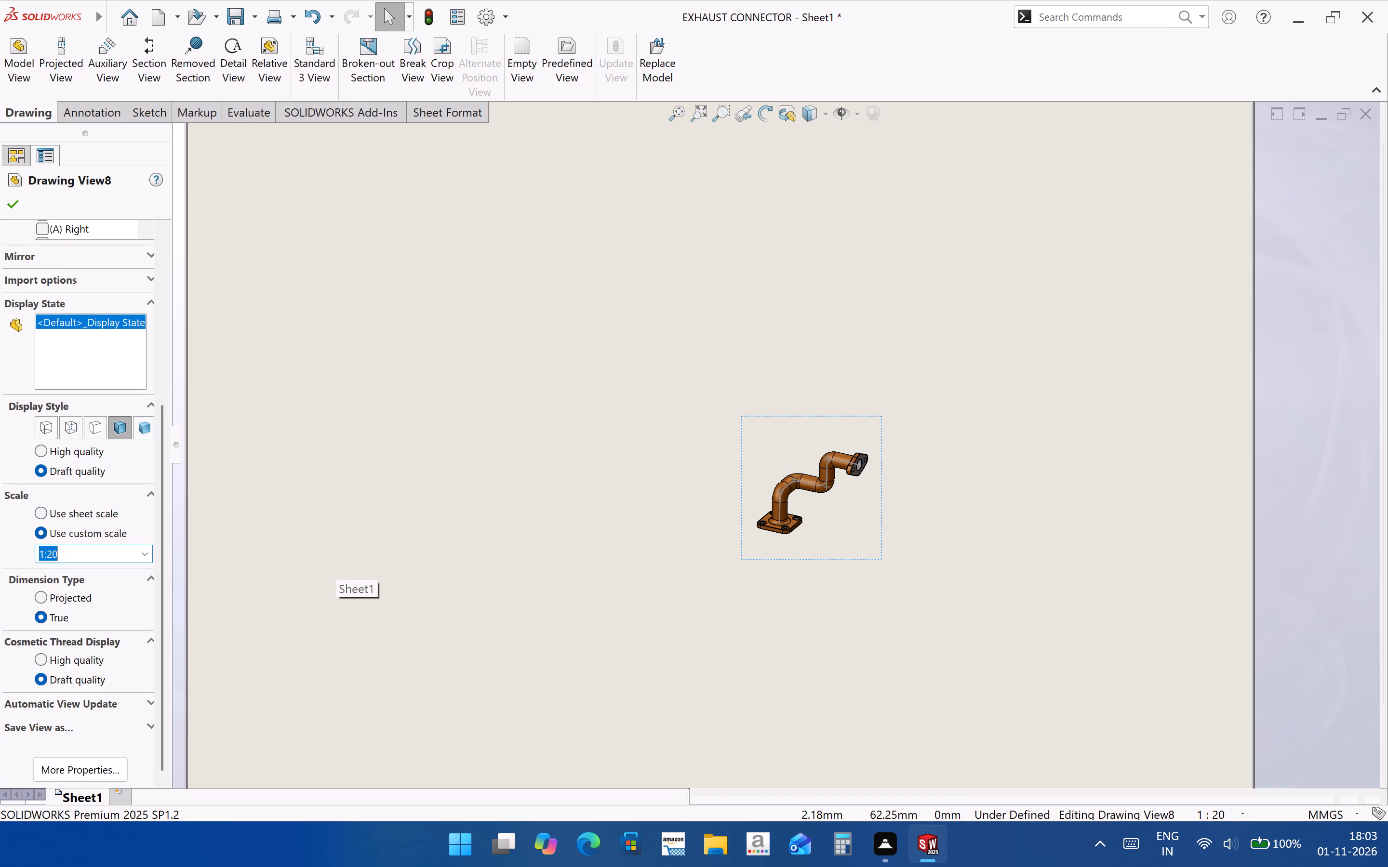
pyautogui.click(83, 555)
pyautogui.press('BackSpace')
pyautogui.press('BackSpace')
pyautogui.press('6')
pyautogui.press('Return')
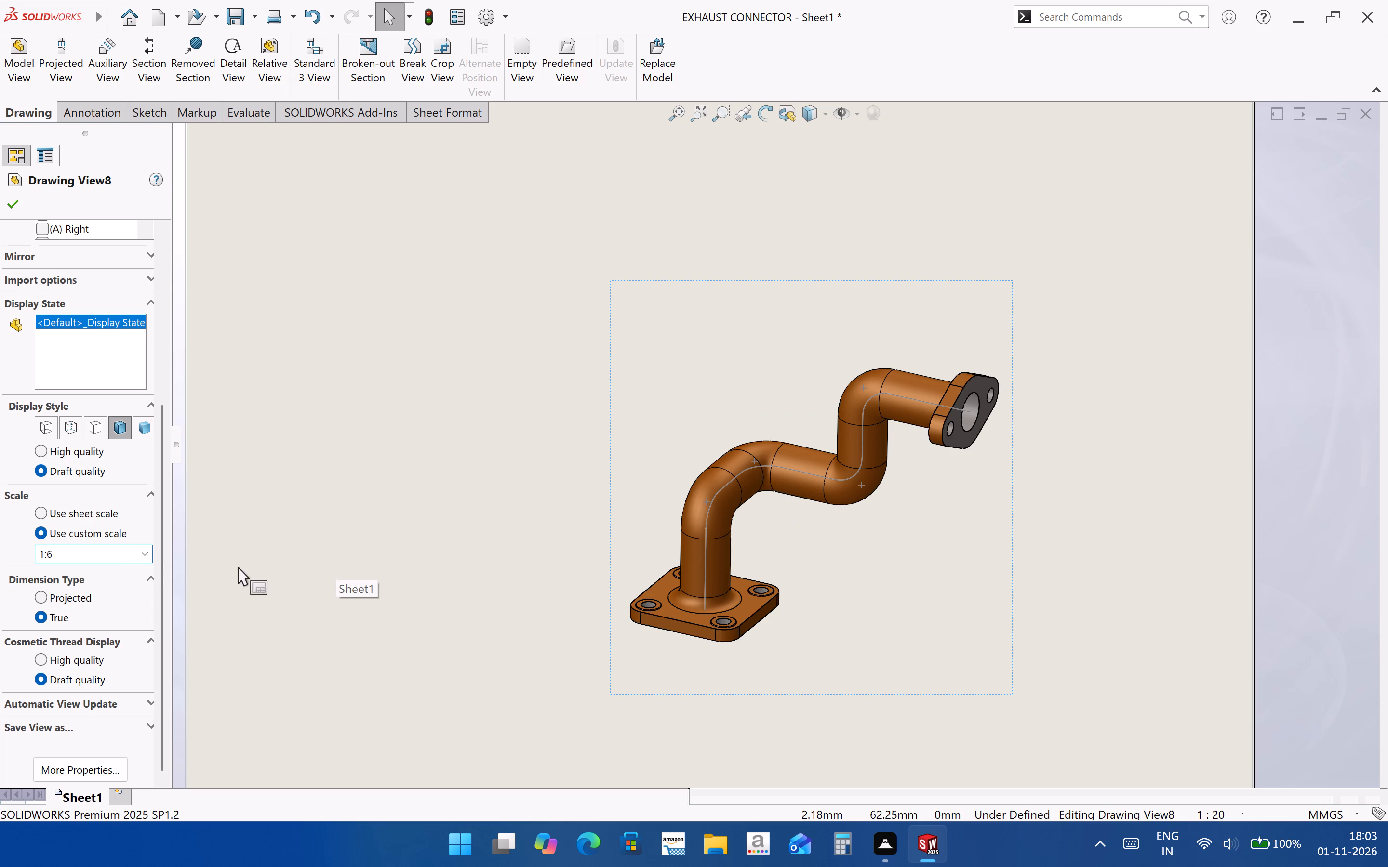
# Reposition the isometric view in the right half of the sheet, about midway up.
pyautogui.scroll(2, 948, 547)
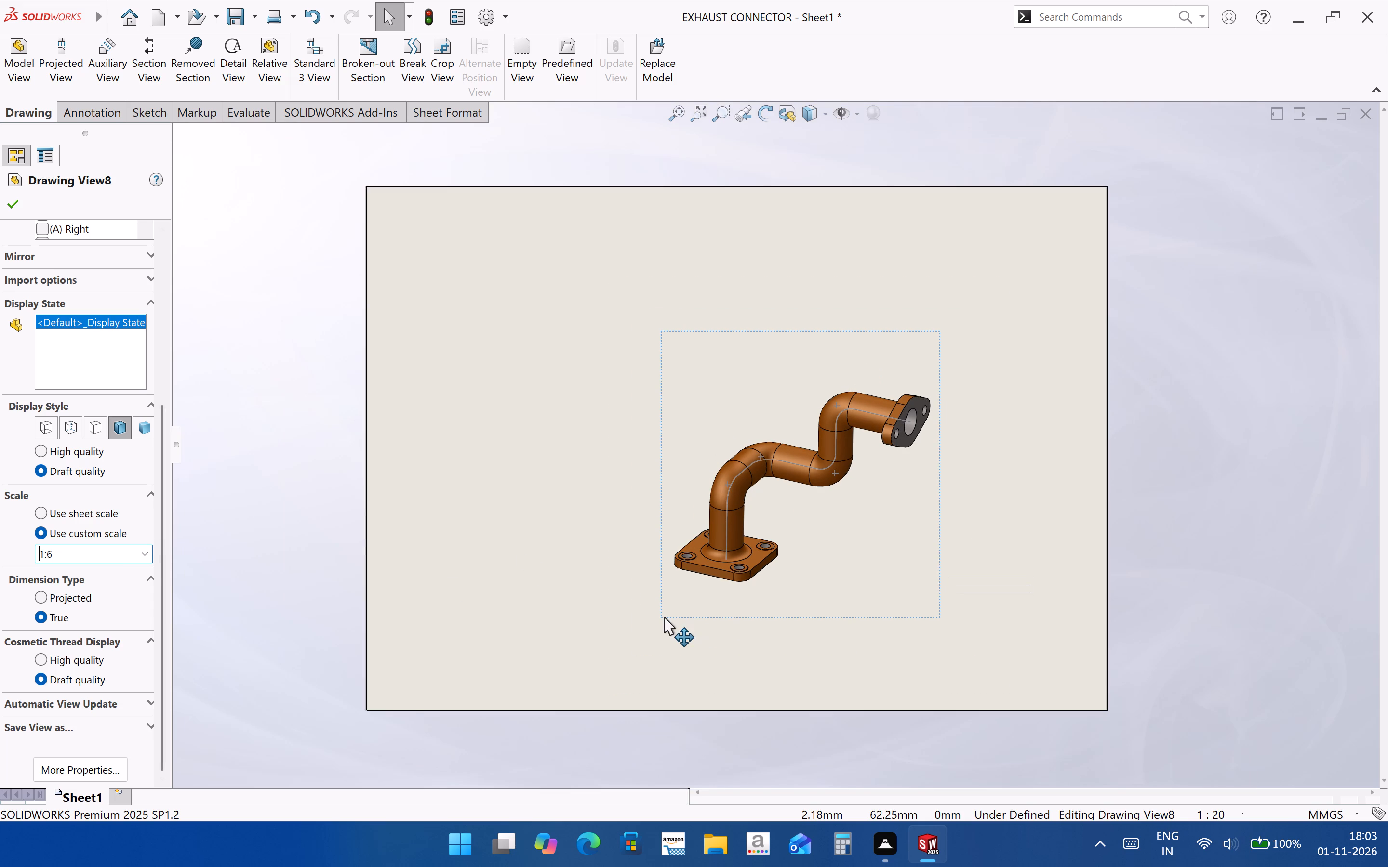
pyautogui.moveTo(664, 617); pyautogui.dragTo(617, 594)
pyautogui.click(675, 630)
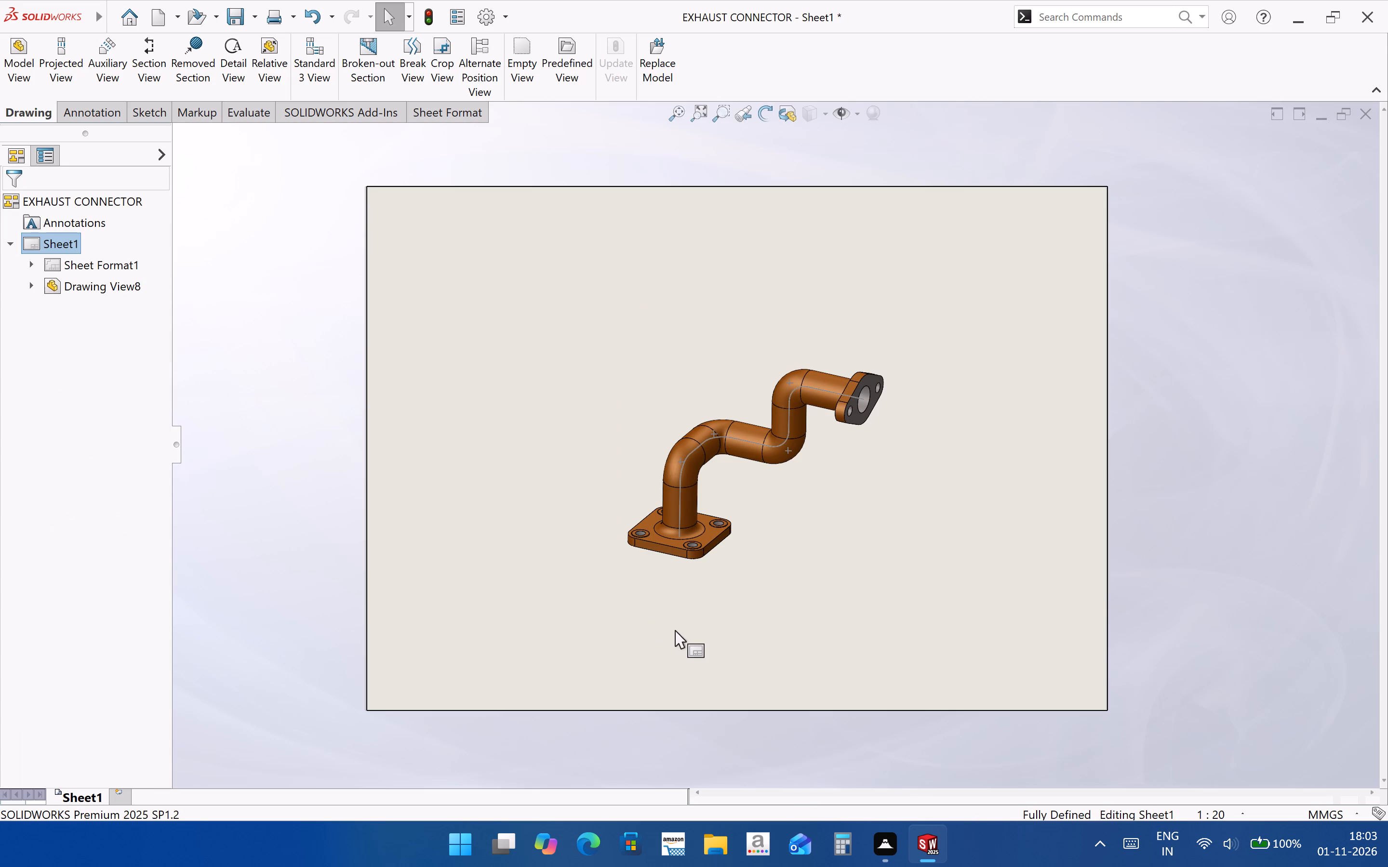
pyautogui.click(847, 594)
pyautogui.click(1040, 702)
pyautogui.scroll(-2, 646, 429)
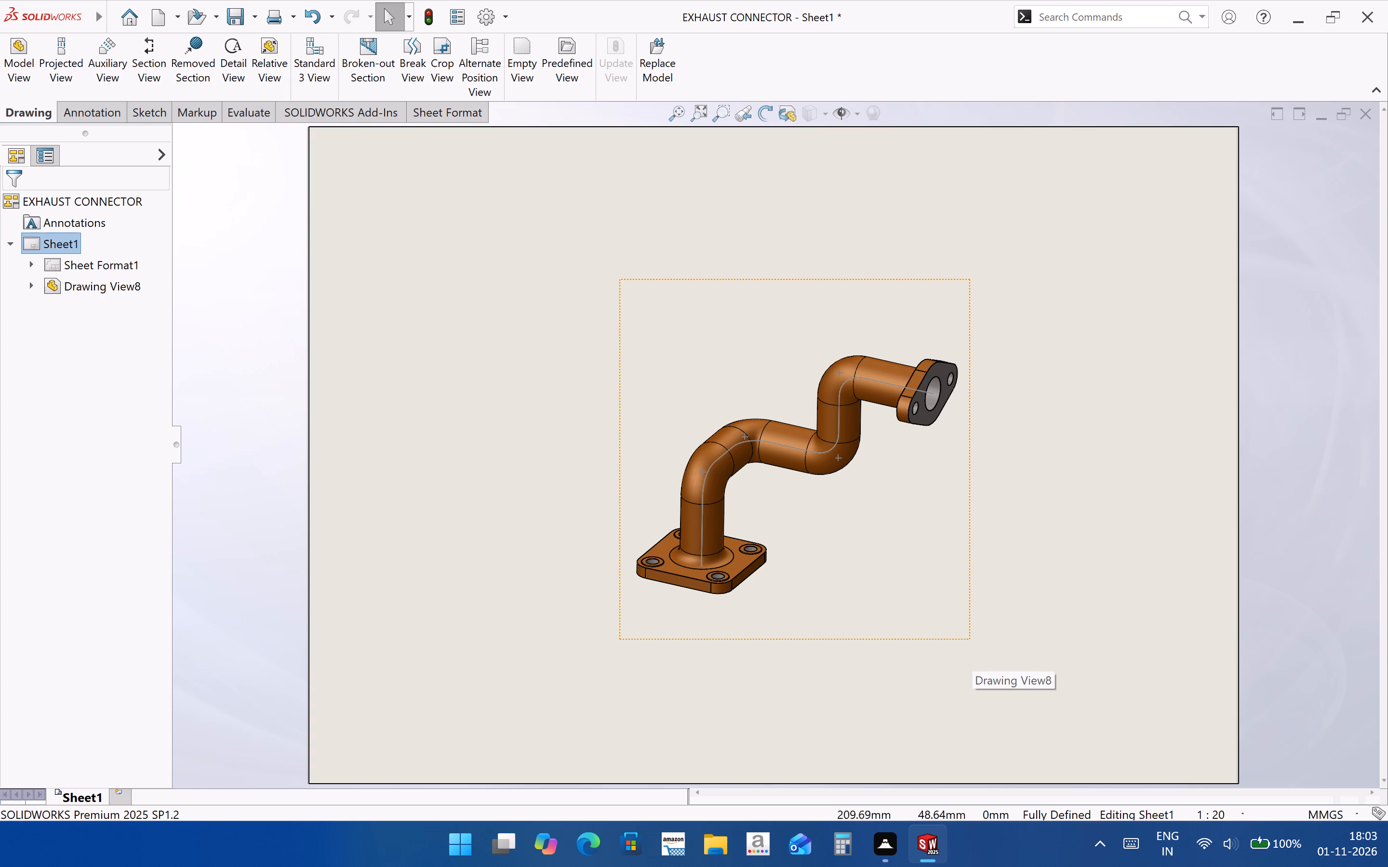
pyautogui.moveTo(966, 640); pyautogui.dragTo(1118, 631)
# Set the isometric view's display style to Hidden Lines Removed.
pyautogui.moveTo(1191, 682); pyautogui.dragTo(1014, 701, button='middle')
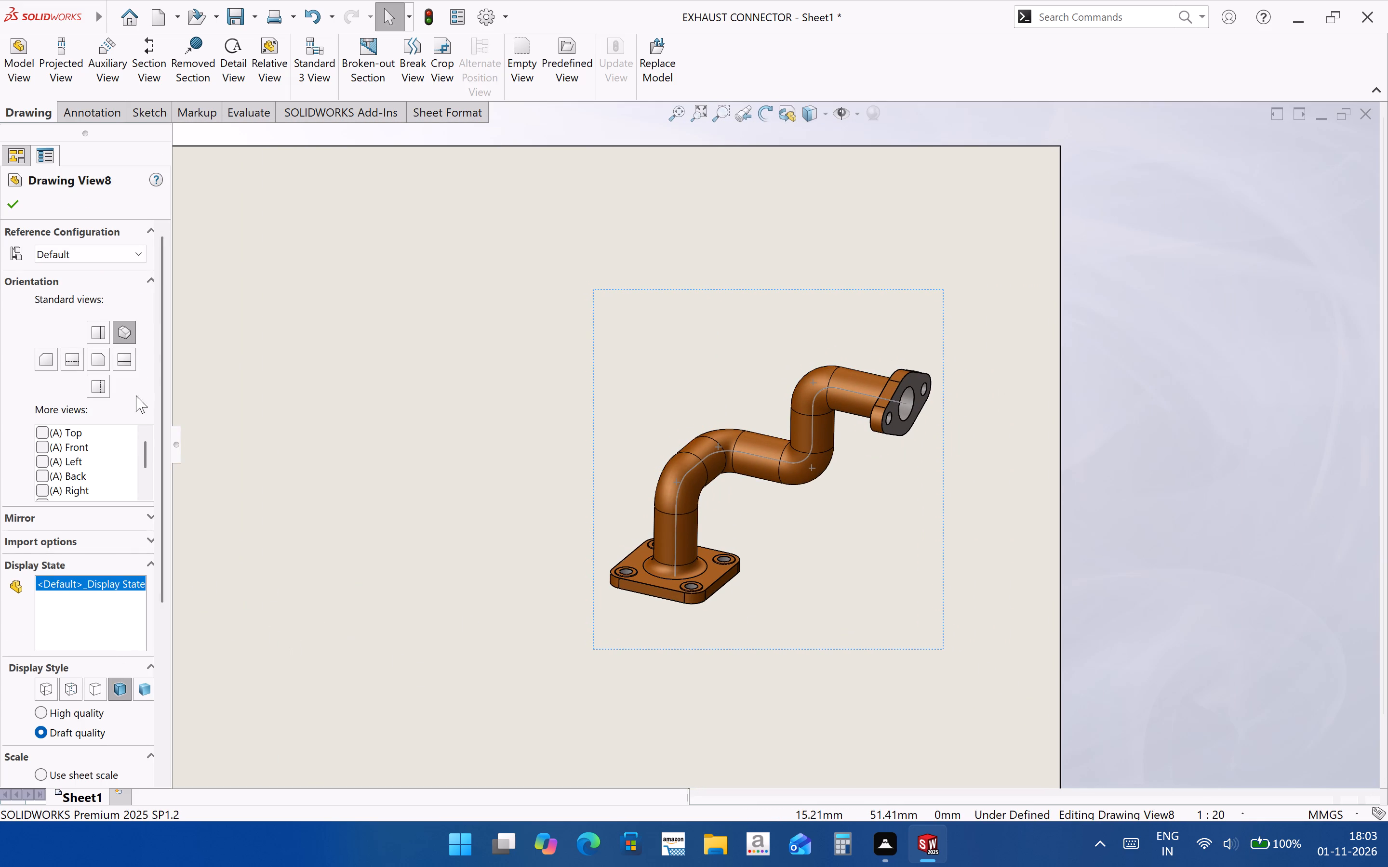
pyautogui.click(100, 683)
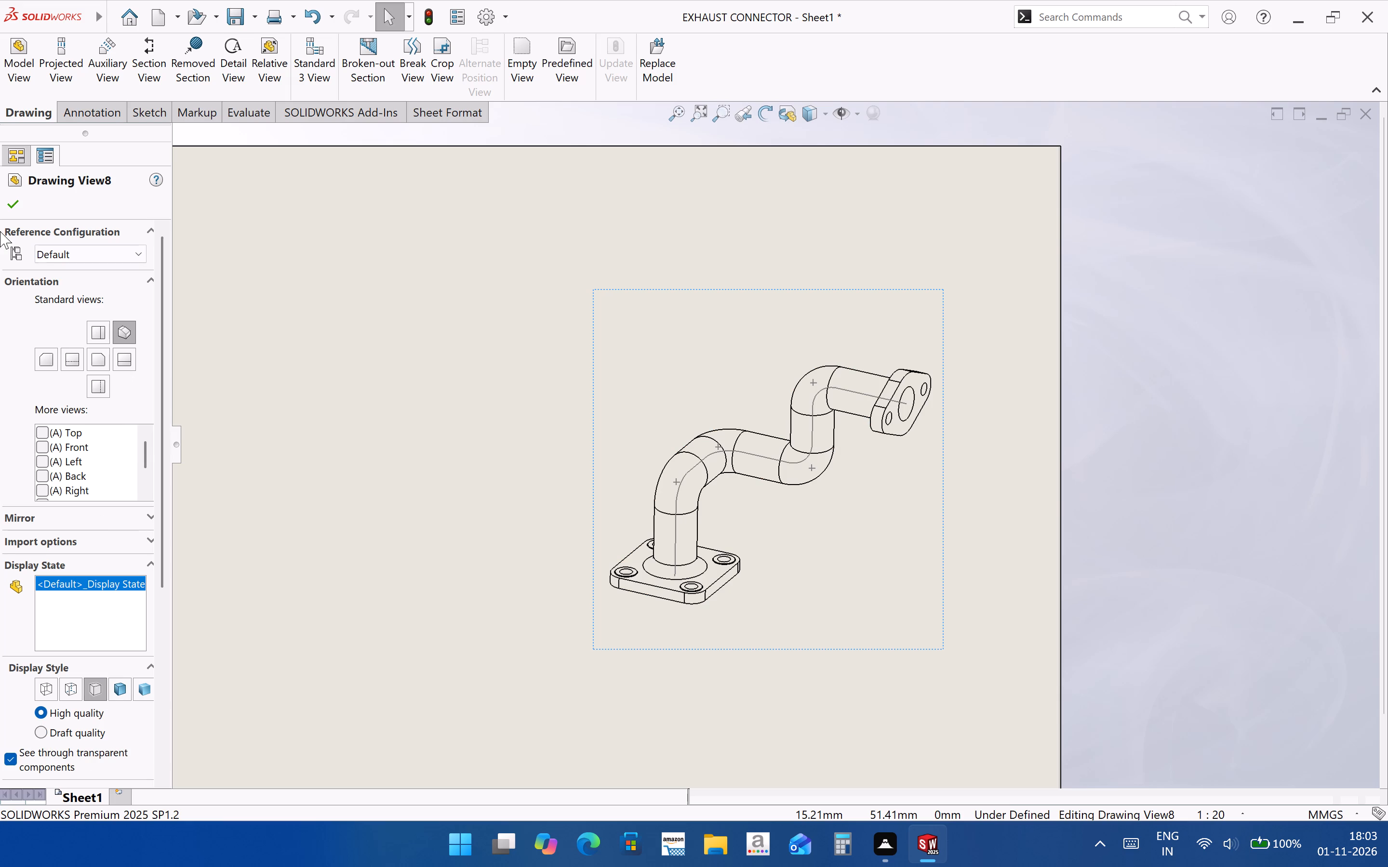
pyautogui.click(16, 203)
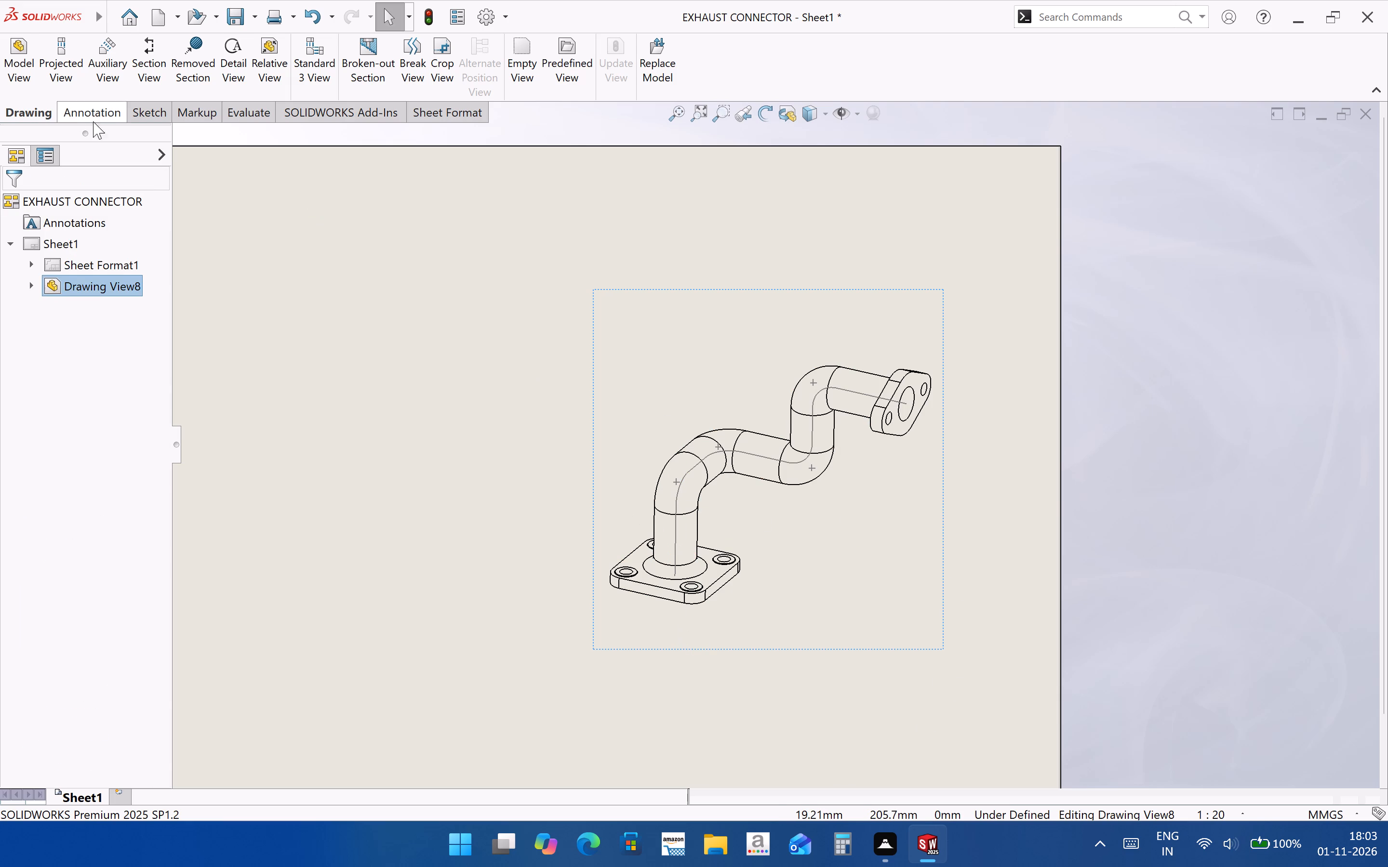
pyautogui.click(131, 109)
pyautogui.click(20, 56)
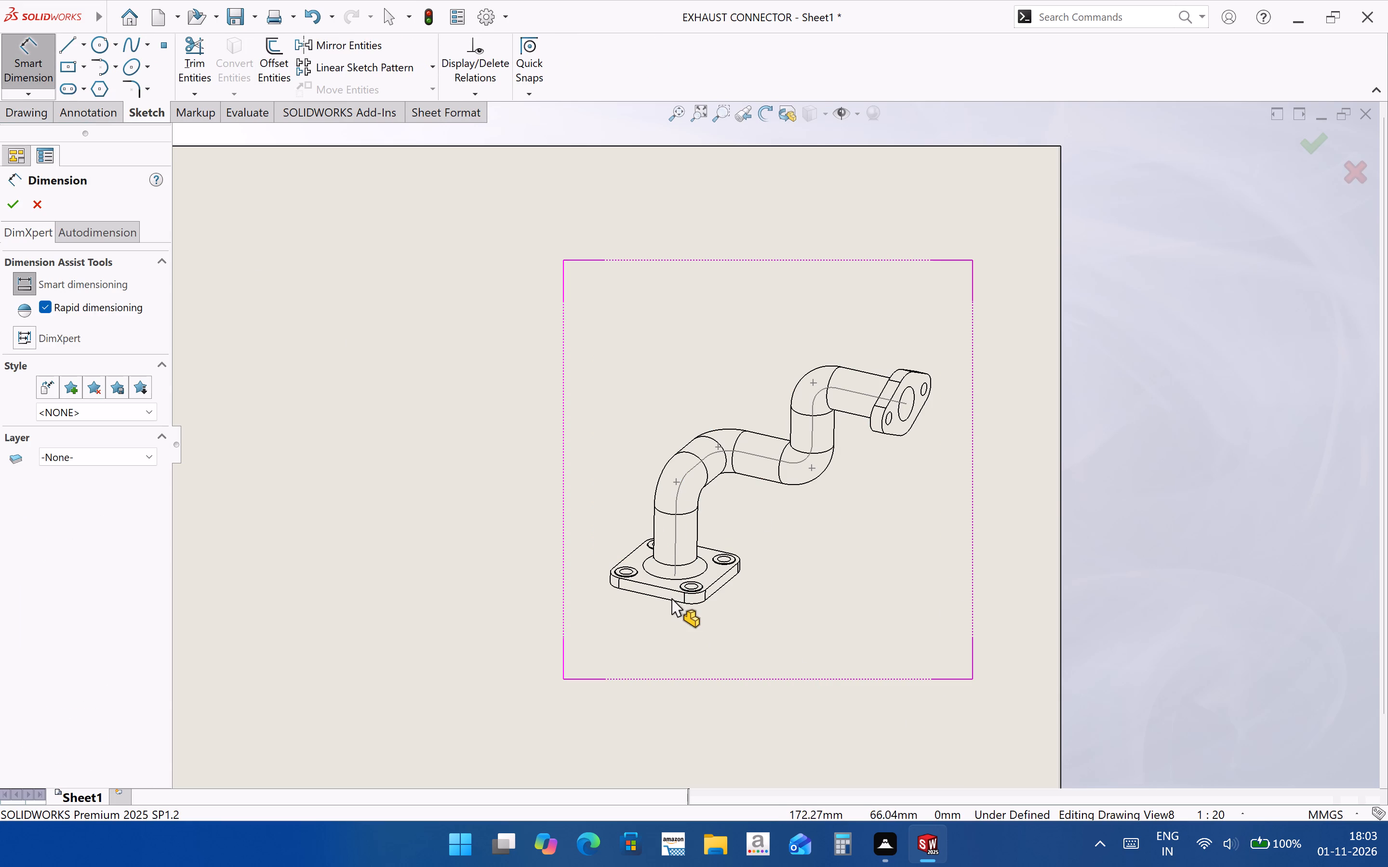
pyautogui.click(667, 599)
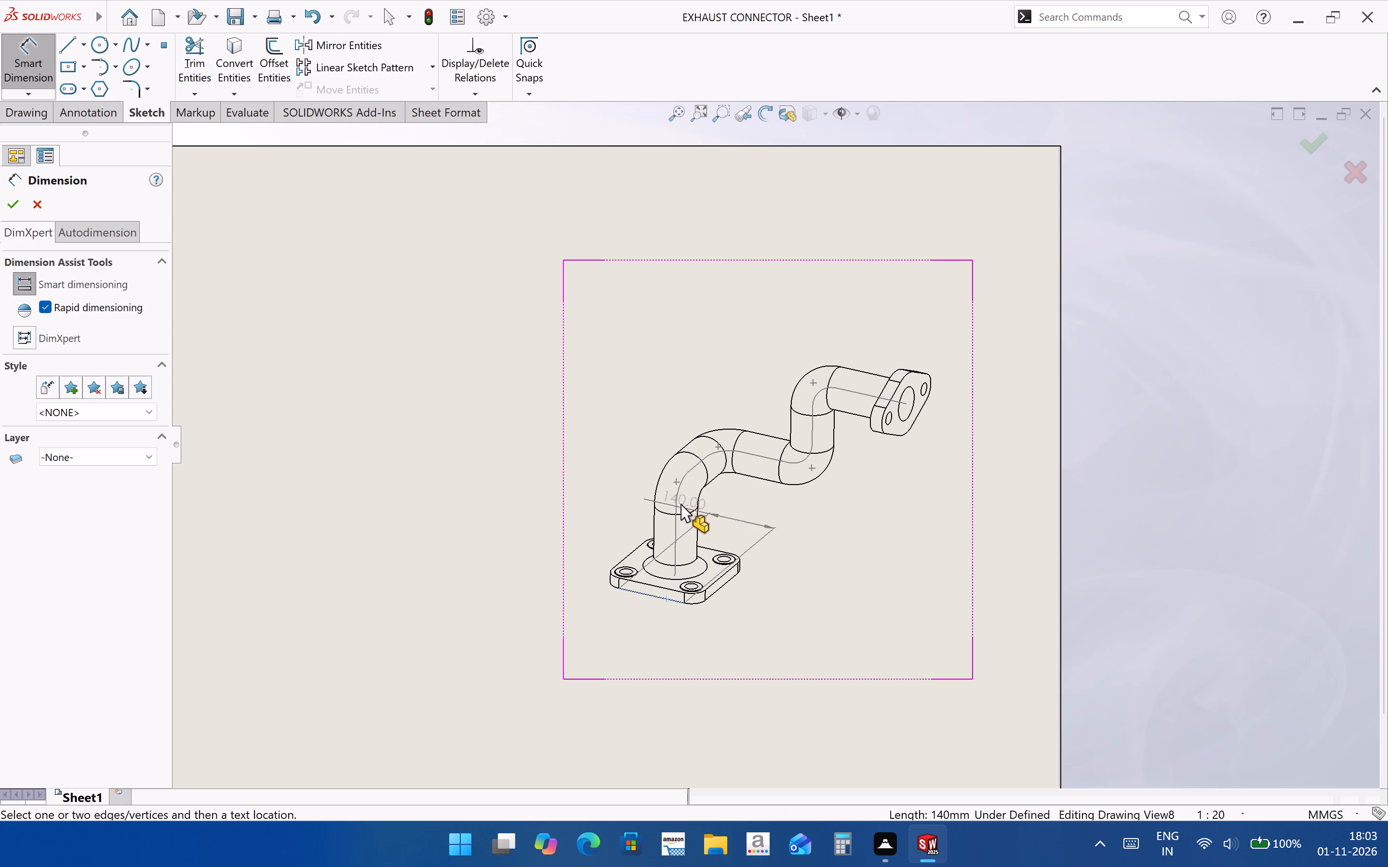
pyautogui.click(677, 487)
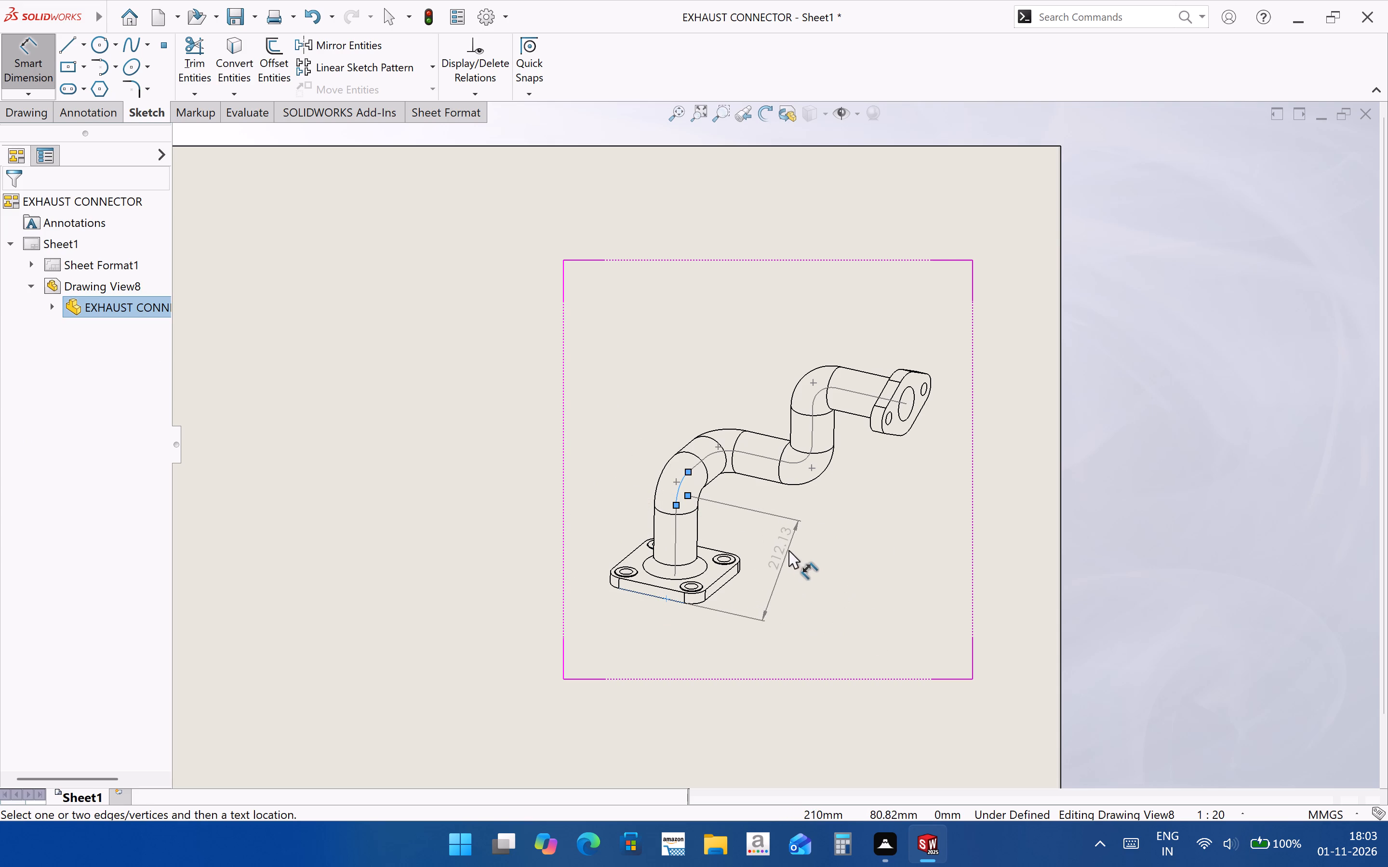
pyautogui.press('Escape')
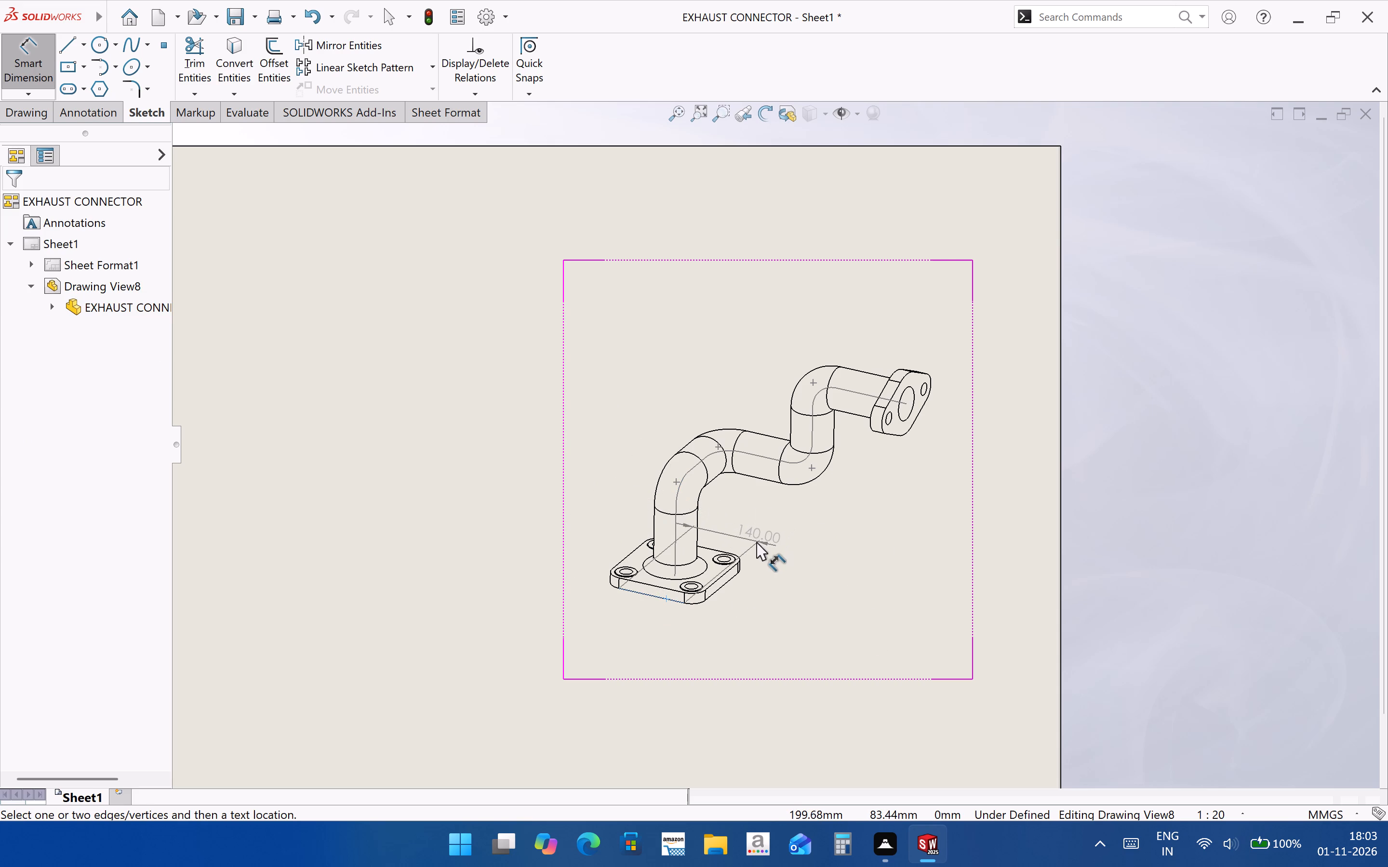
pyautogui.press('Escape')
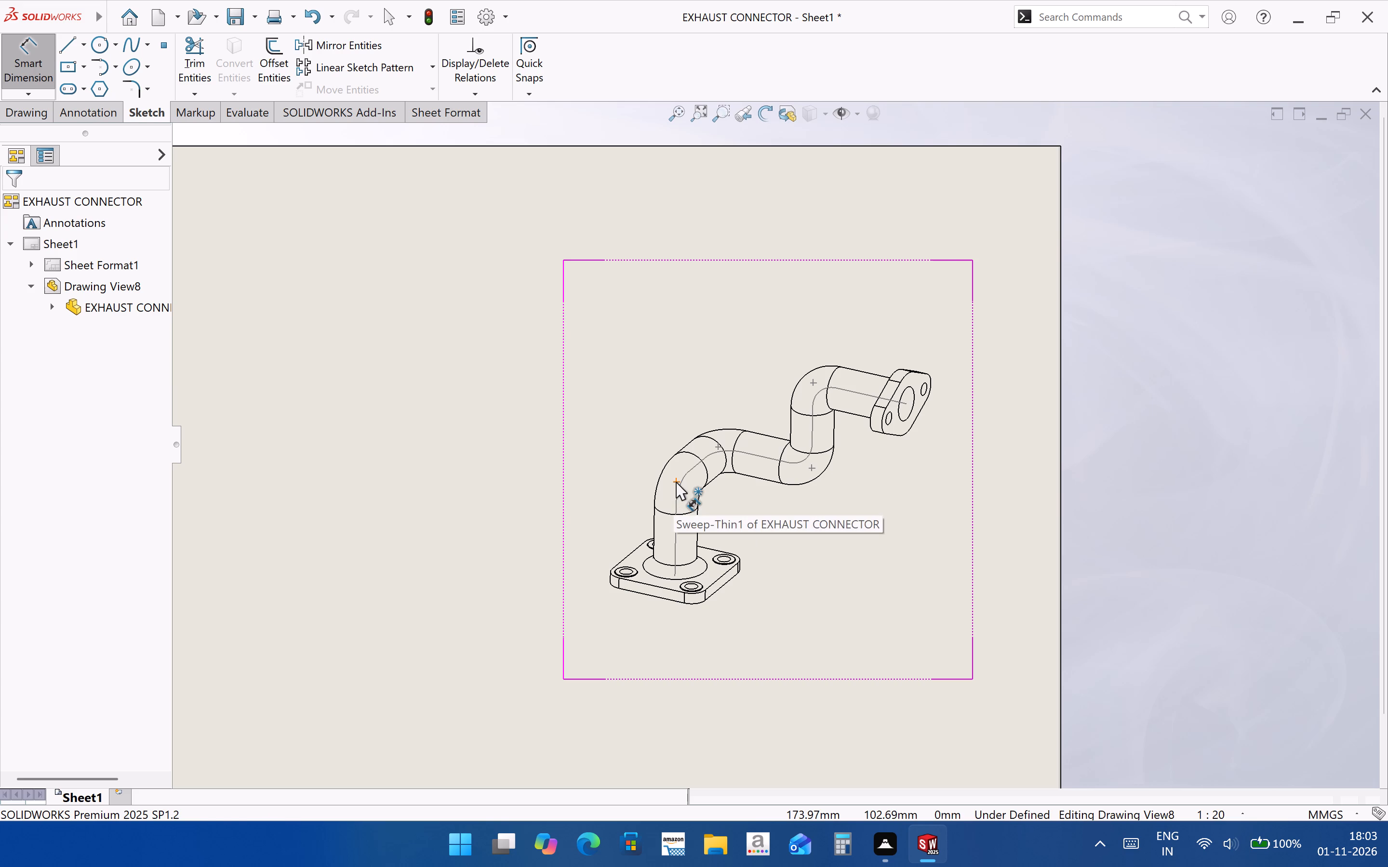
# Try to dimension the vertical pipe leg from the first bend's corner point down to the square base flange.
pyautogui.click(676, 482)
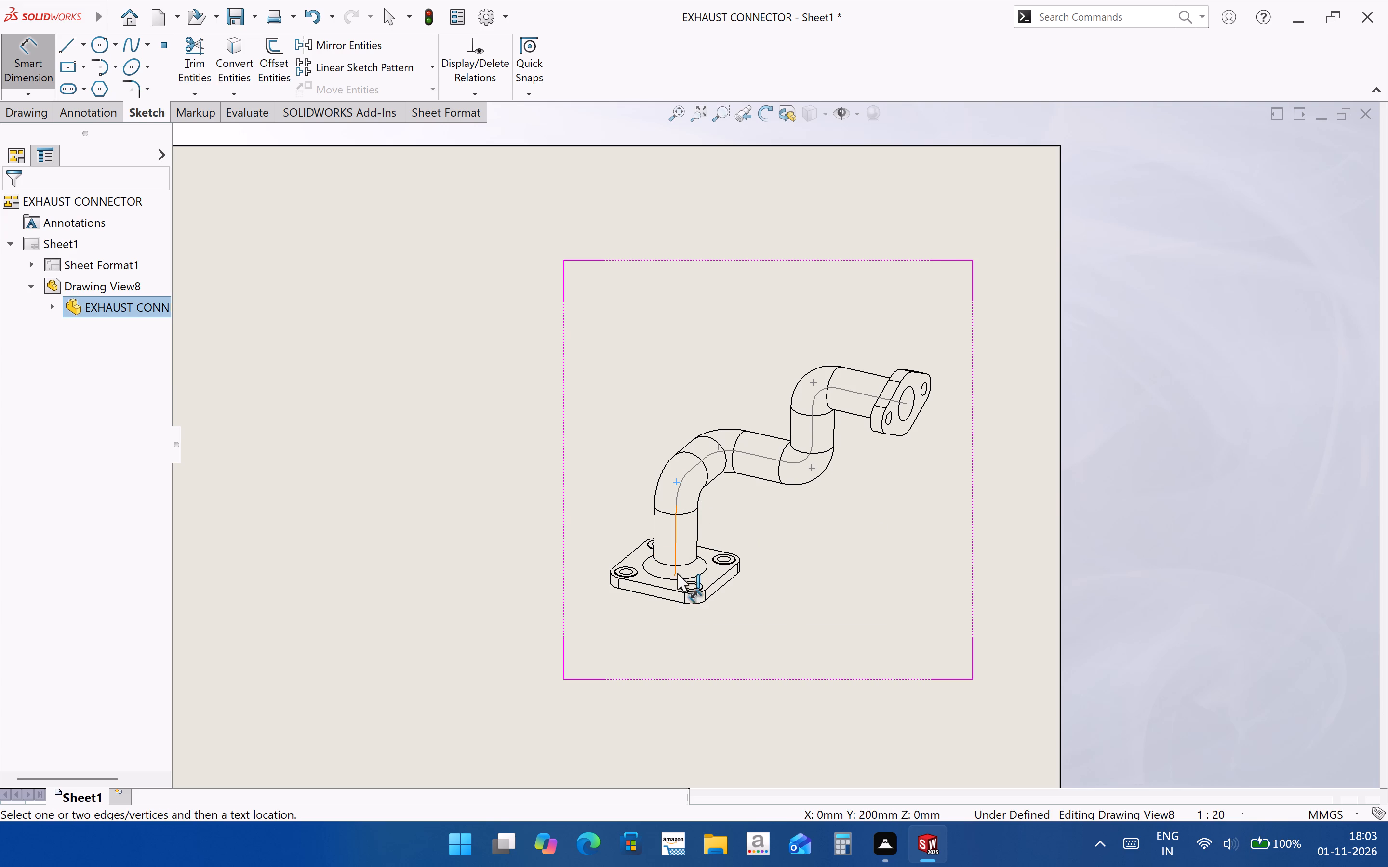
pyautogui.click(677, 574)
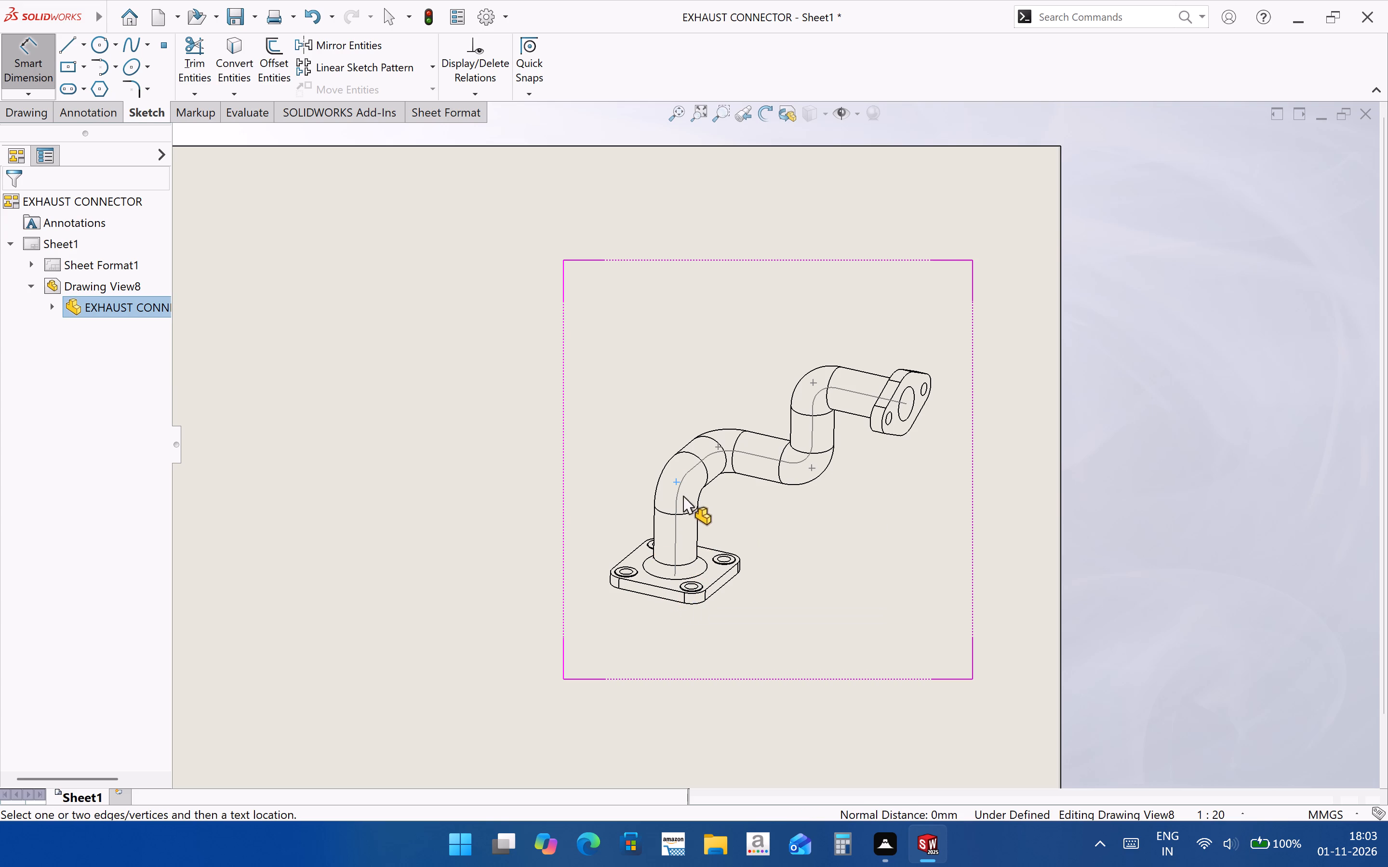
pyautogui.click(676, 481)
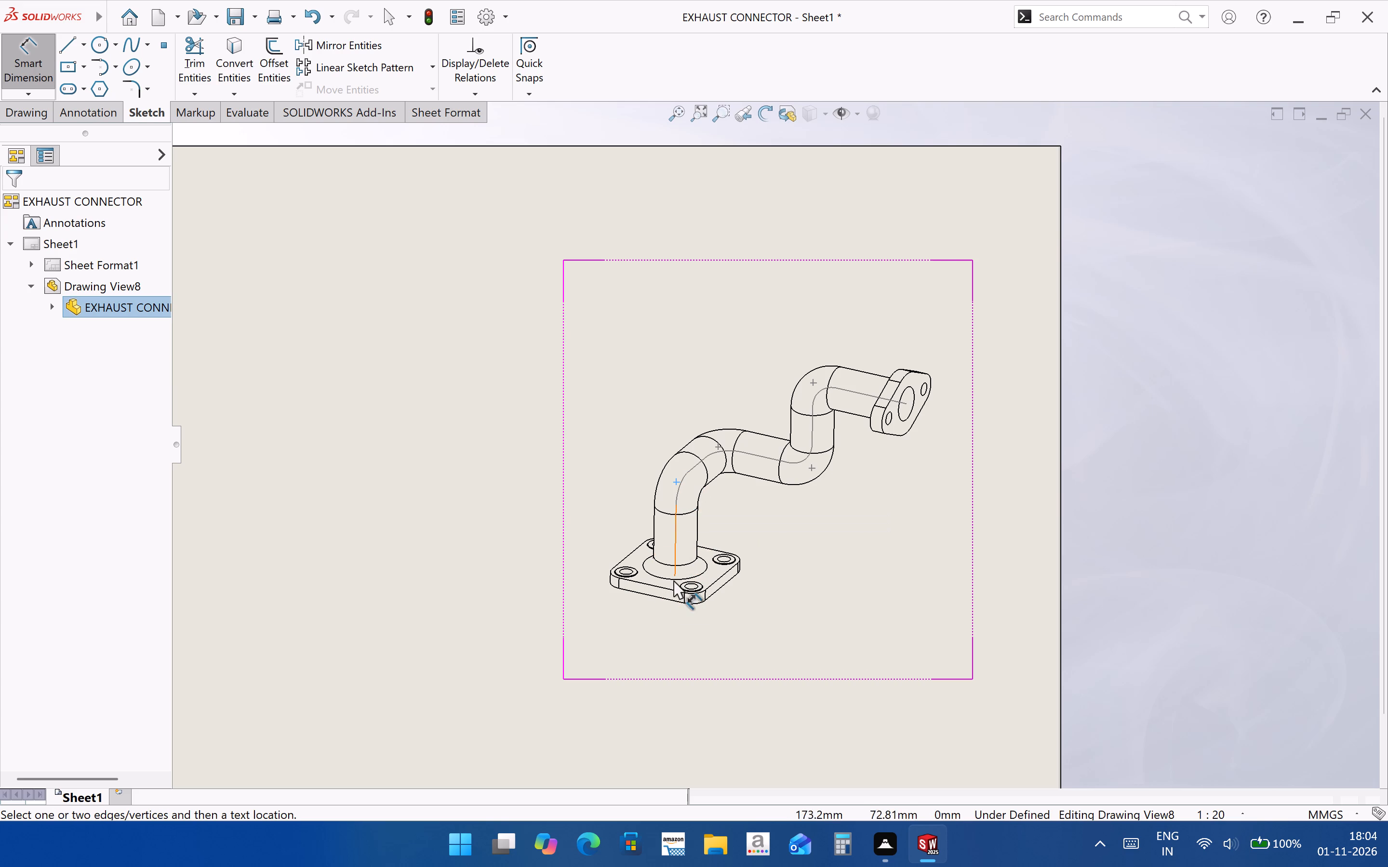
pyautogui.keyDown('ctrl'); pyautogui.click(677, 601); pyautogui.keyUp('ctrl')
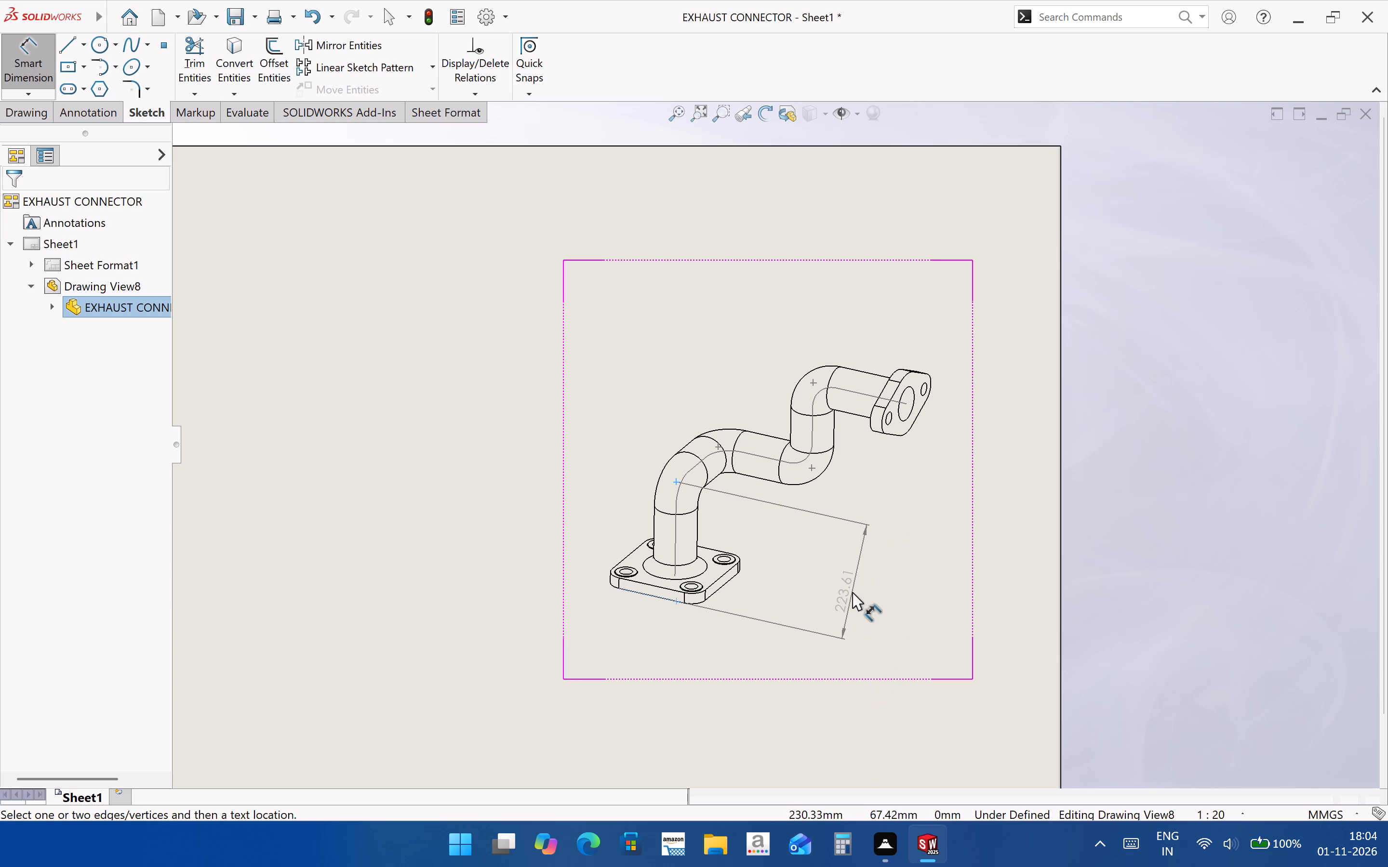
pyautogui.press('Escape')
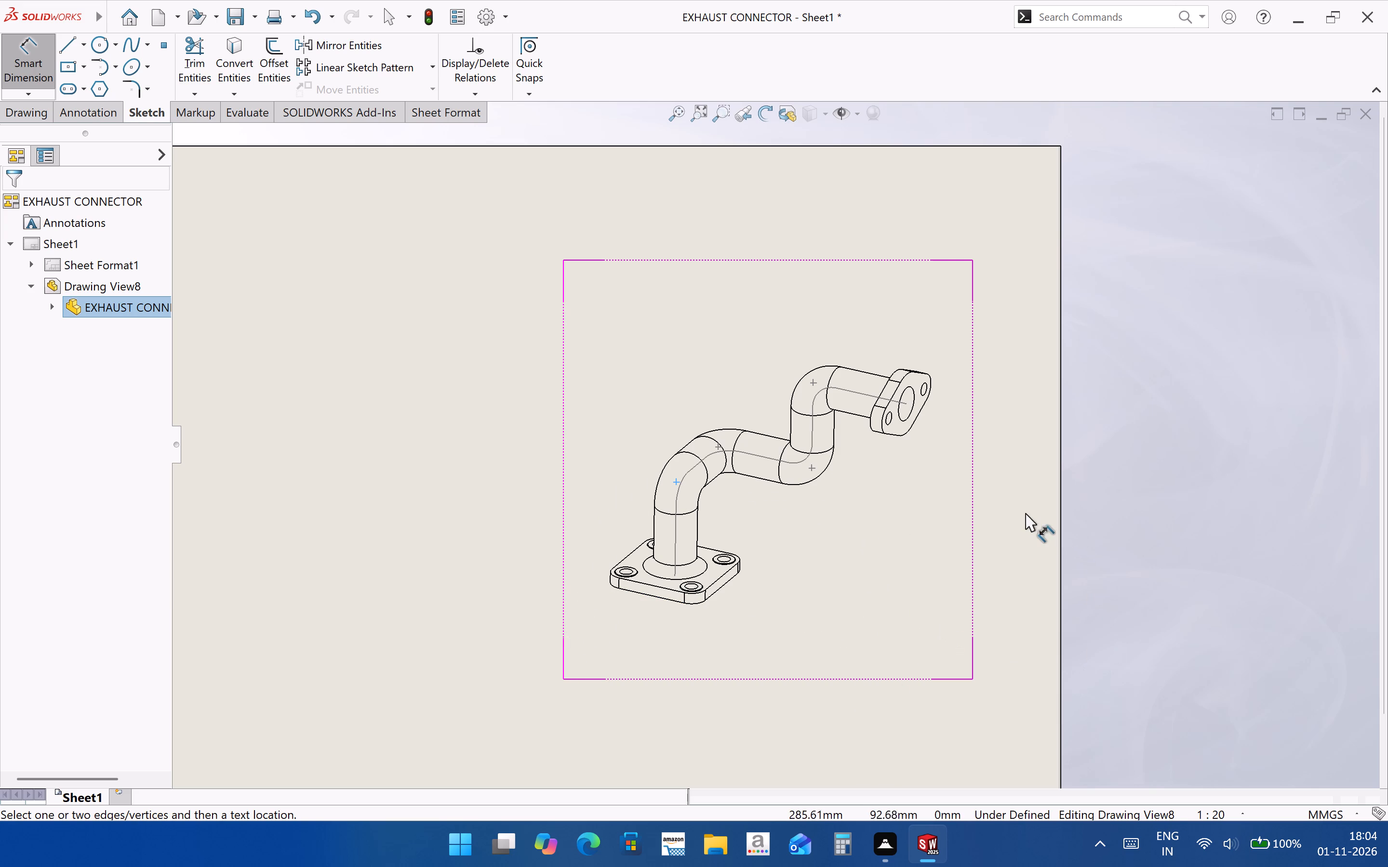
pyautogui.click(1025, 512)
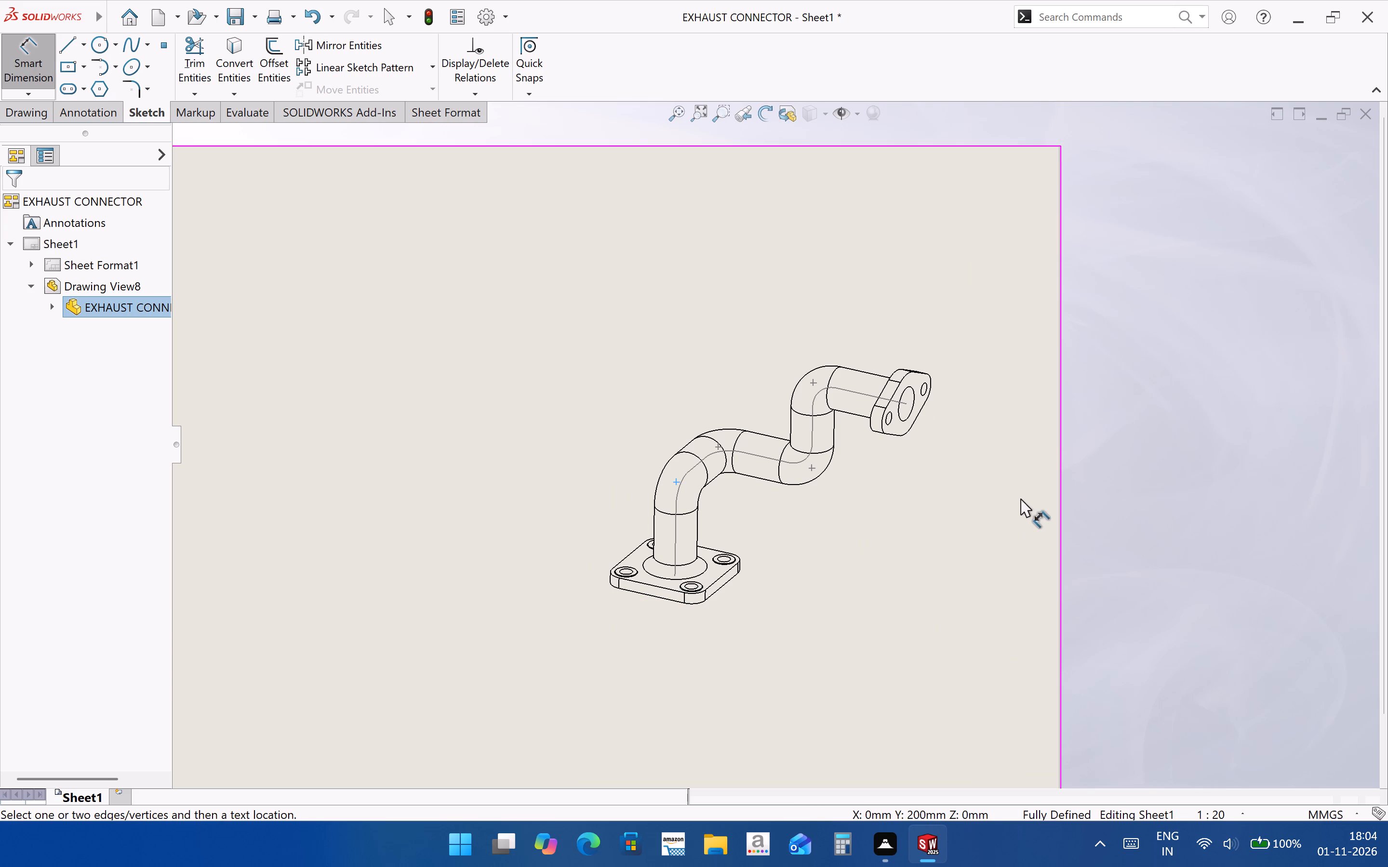
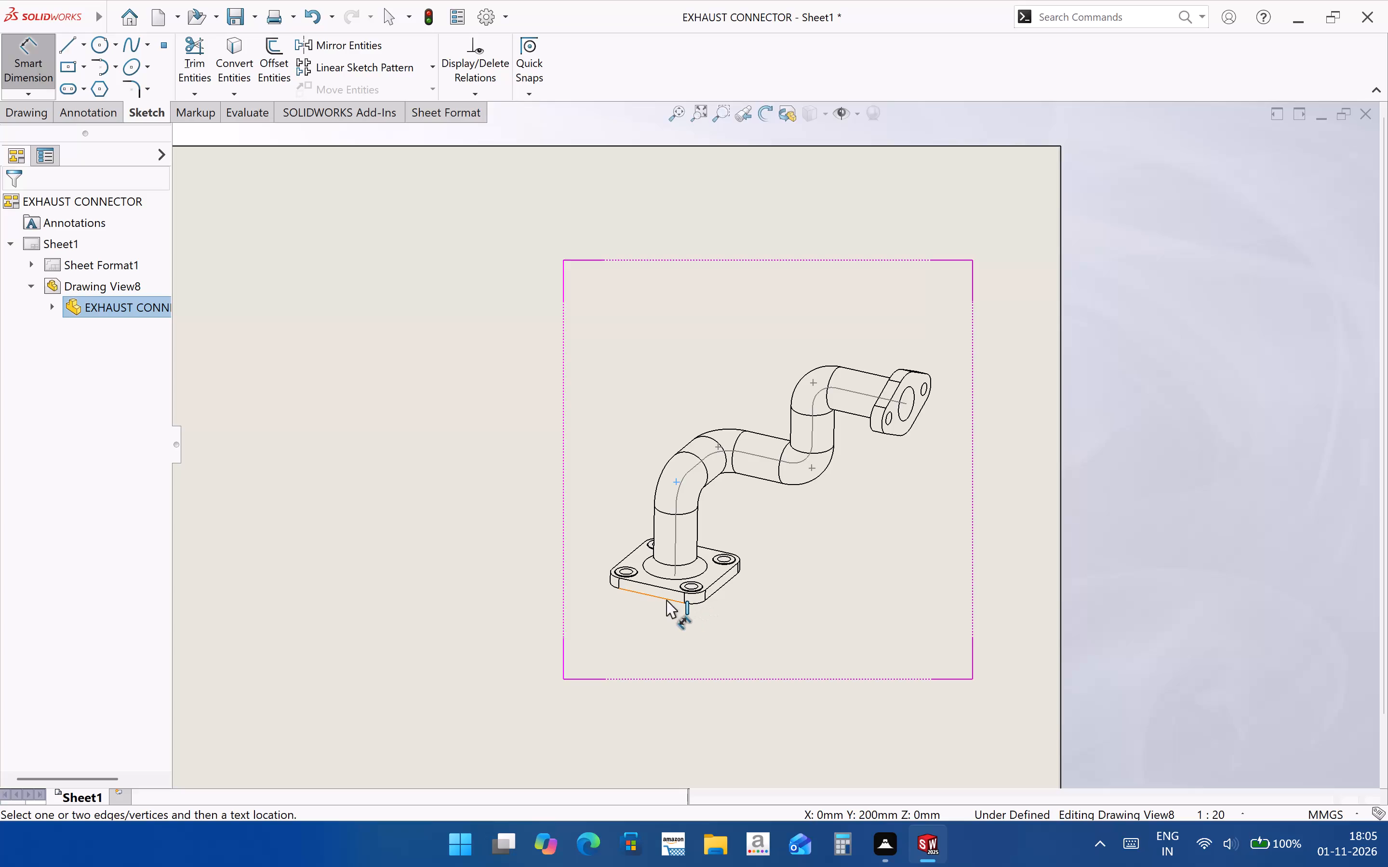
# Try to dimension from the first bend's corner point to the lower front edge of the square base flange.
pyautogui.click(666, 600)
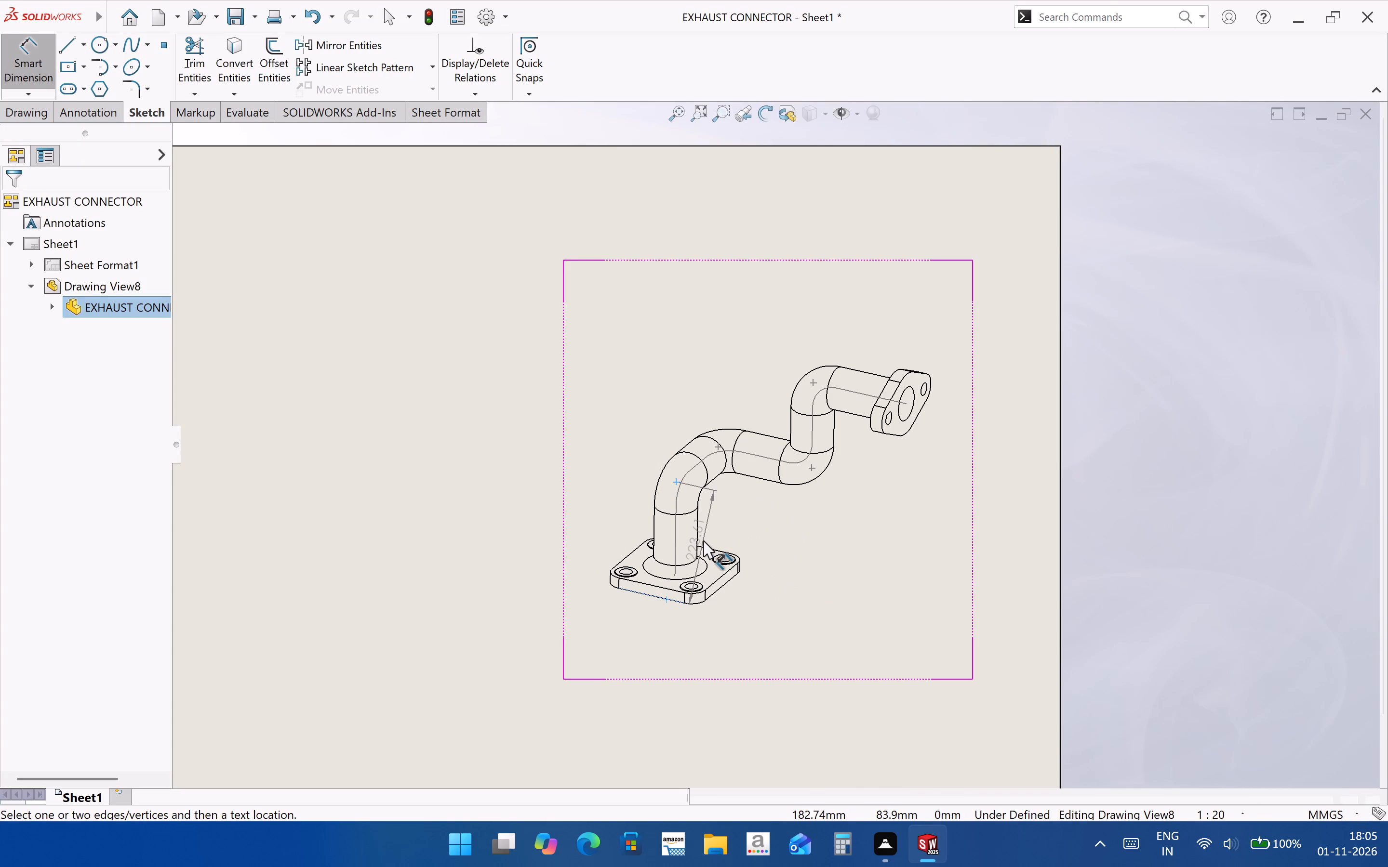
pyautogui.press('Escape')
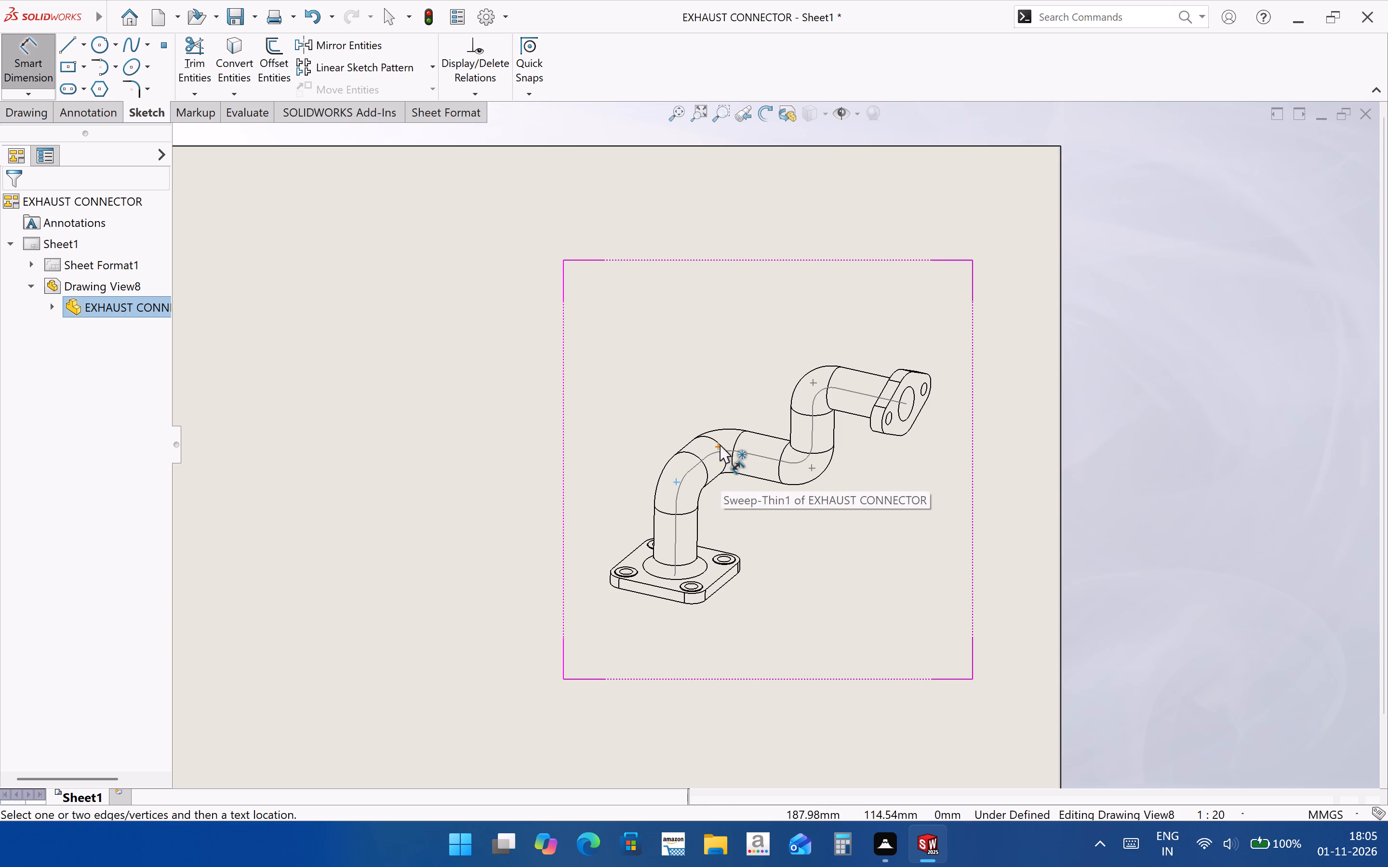
# Dimension the pipe's centreline between the first two bend corners, and the vertical leg from the first corner to its base endpoint.
pyautogui.click(674, 483)
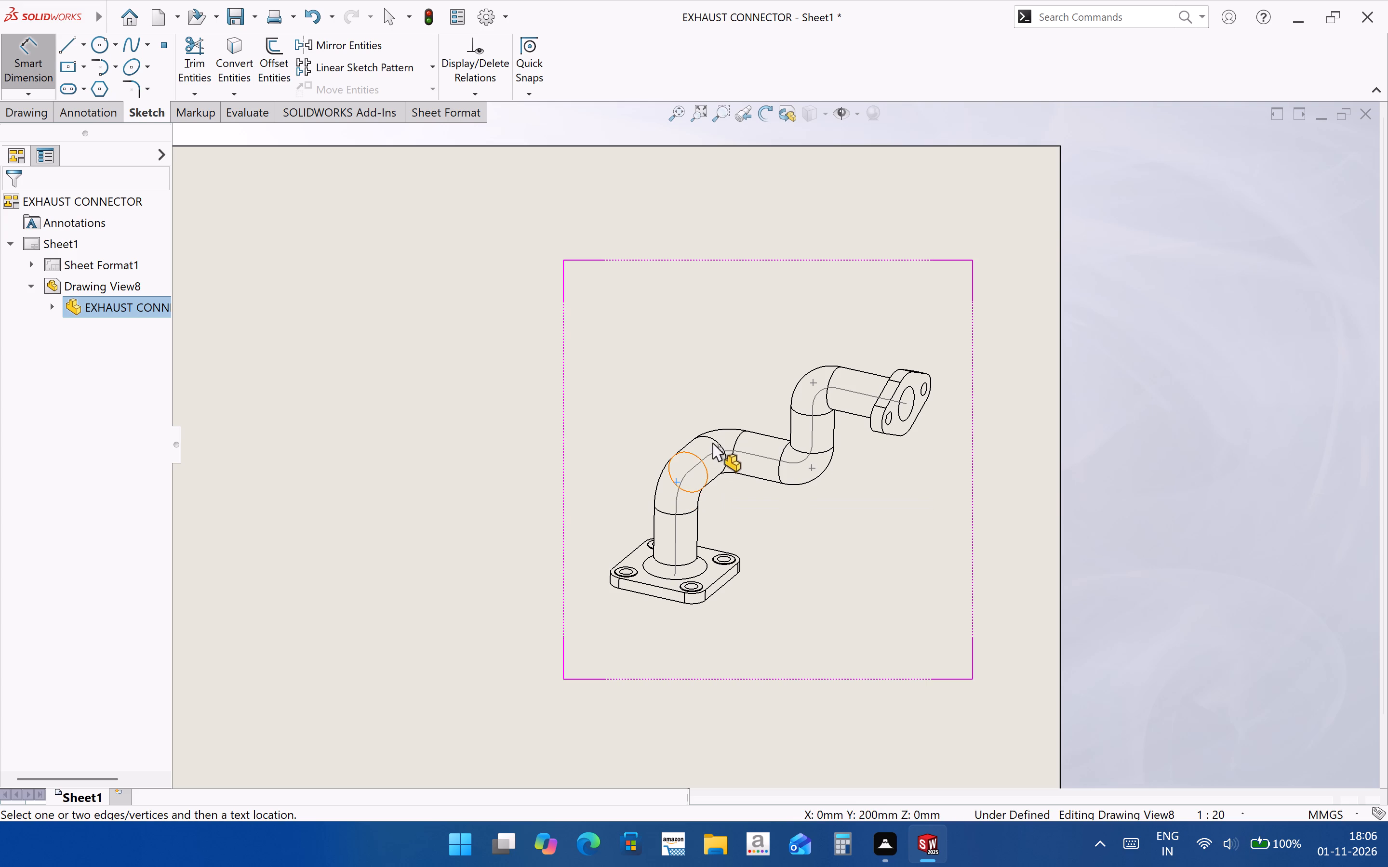
pyautogui.click(720, 445)
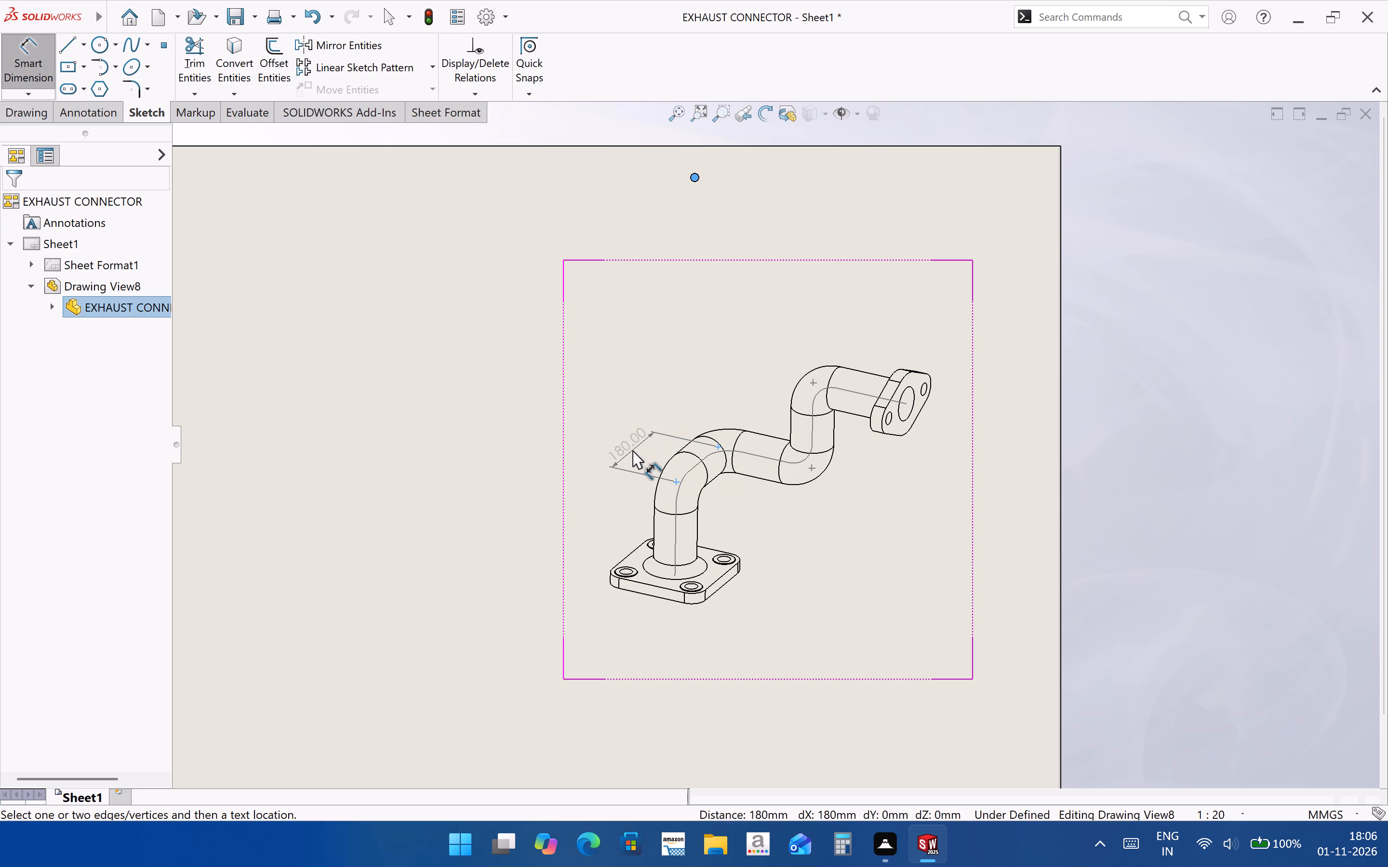
pyautogui.click(632, 450)
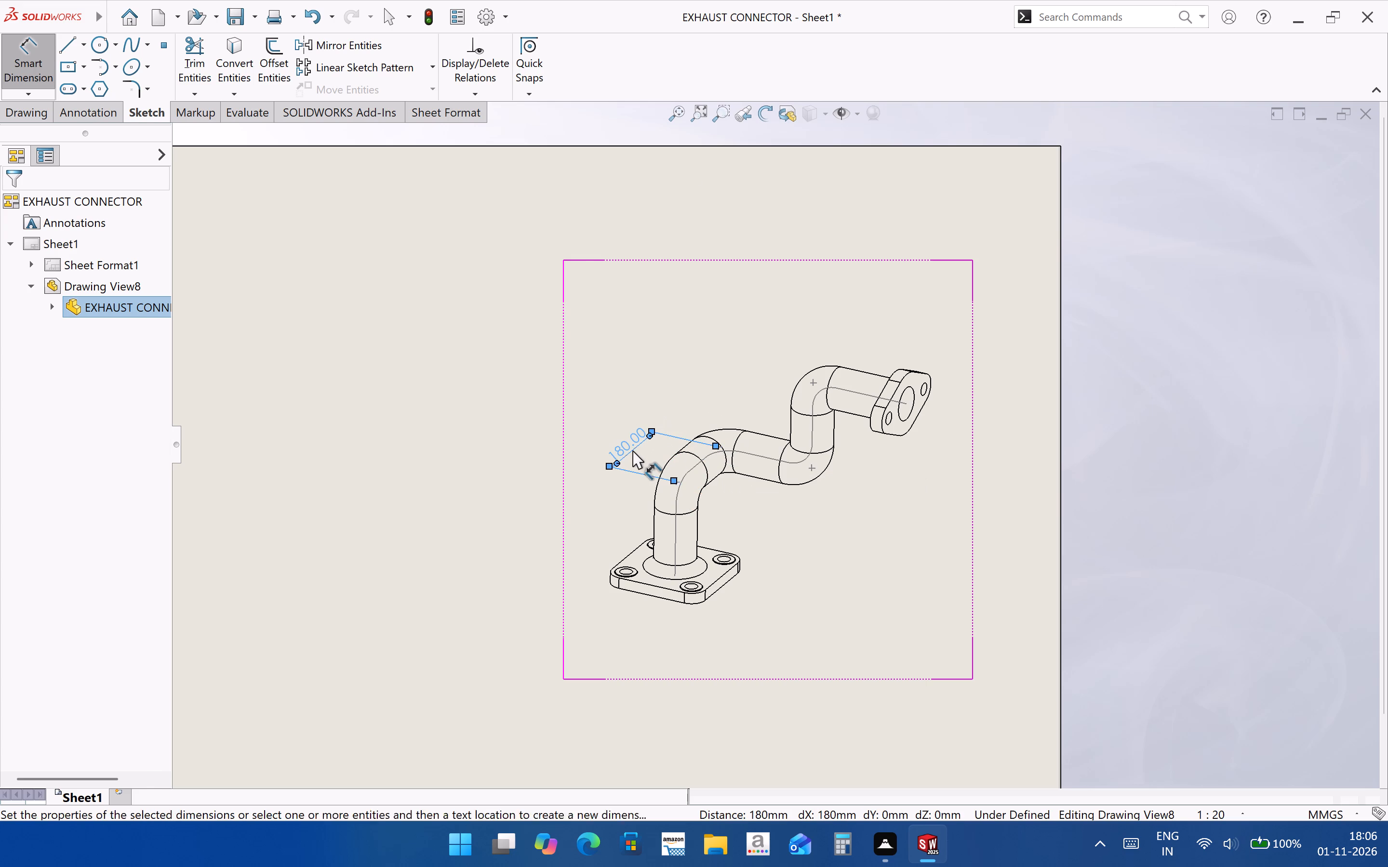
pyautogui.click(930, 752)
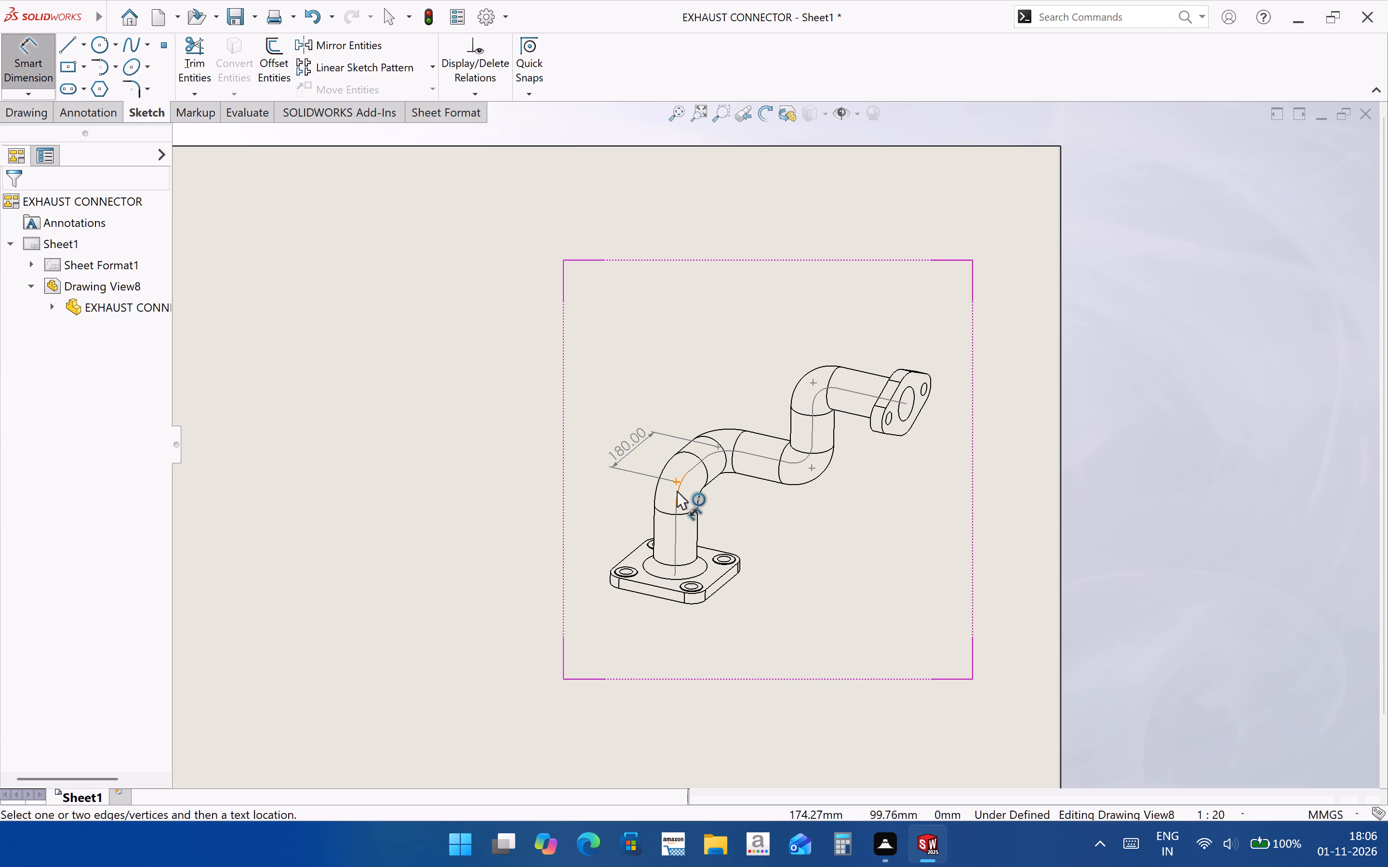
pyautogui.click(676, 482)
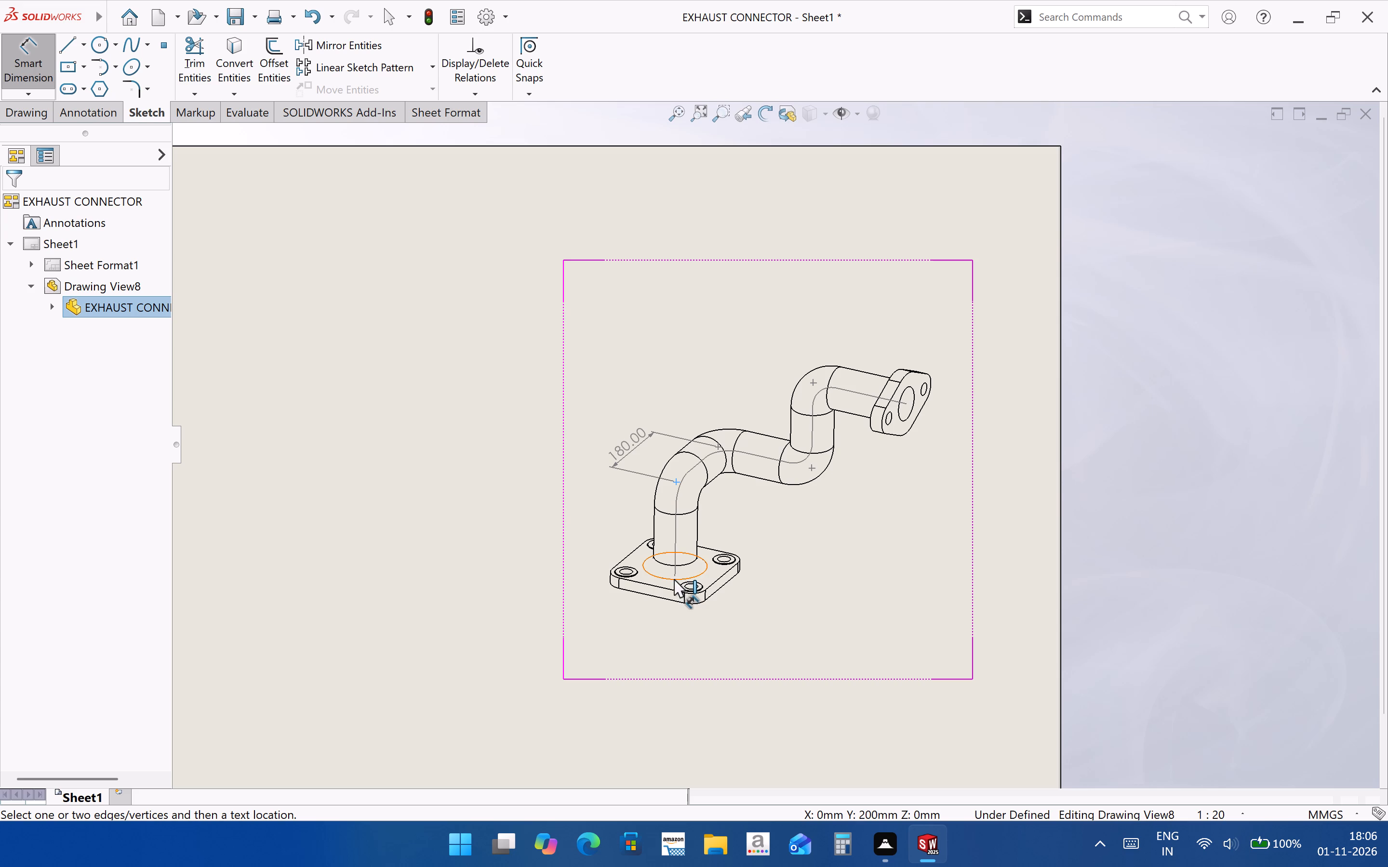
pyautogui.click(675, 575)
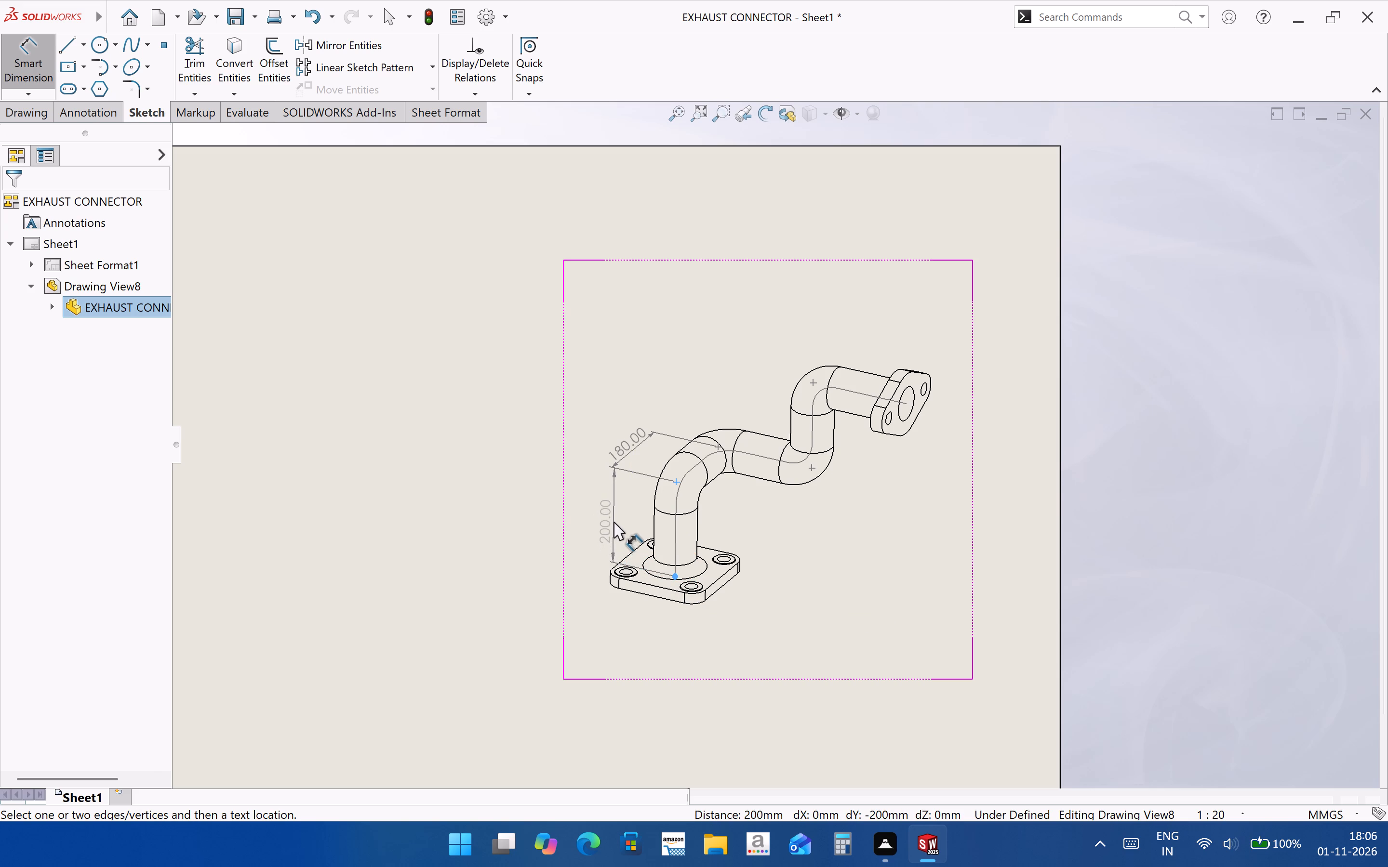
pyautogui.click(614, 522)
pyautogui.click(904, 720)
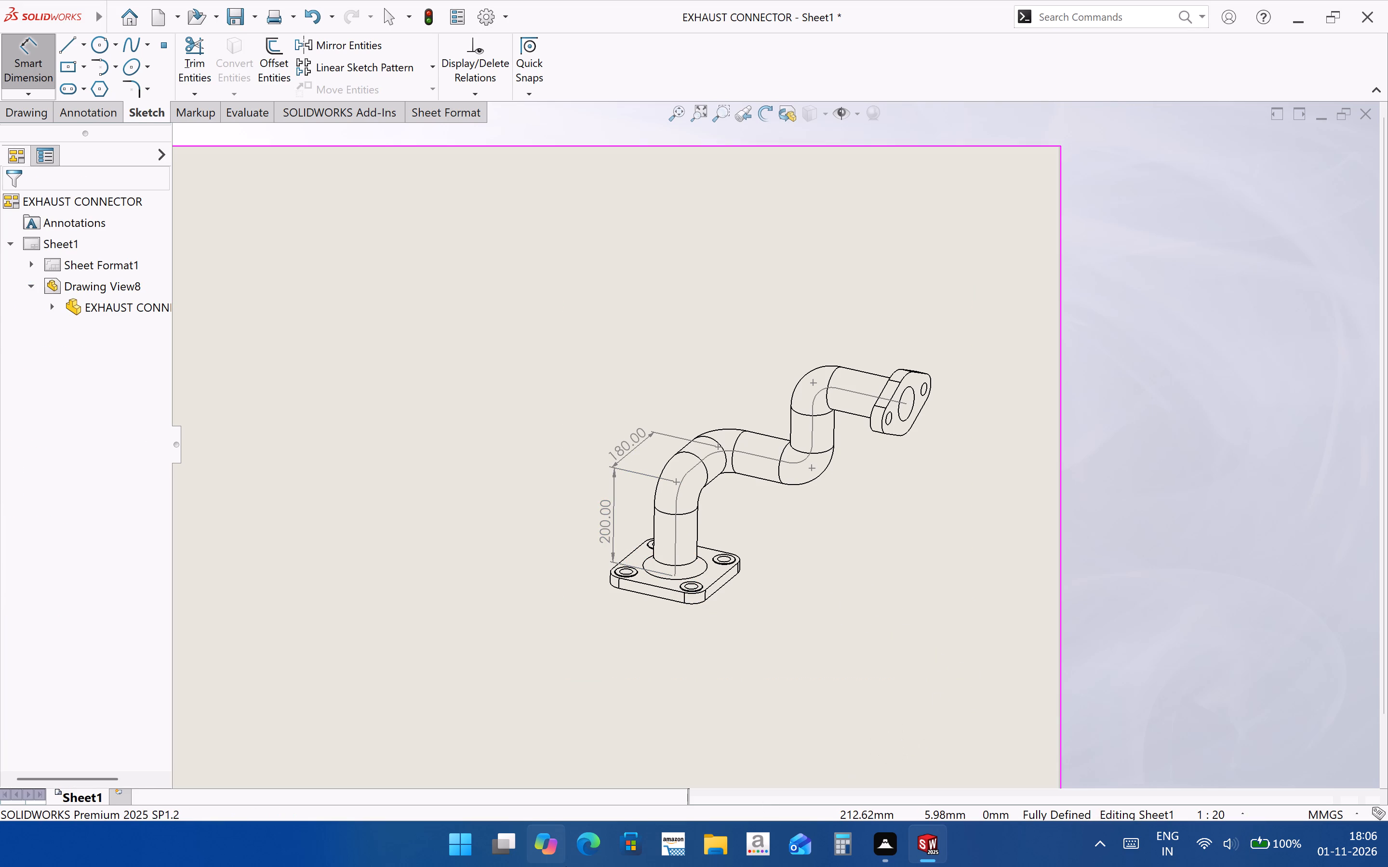
# Dimension the centreline leg between the second and third bend corners, and the vertical leg between the third and fourth corners.
pyautogui.click(718, 448)
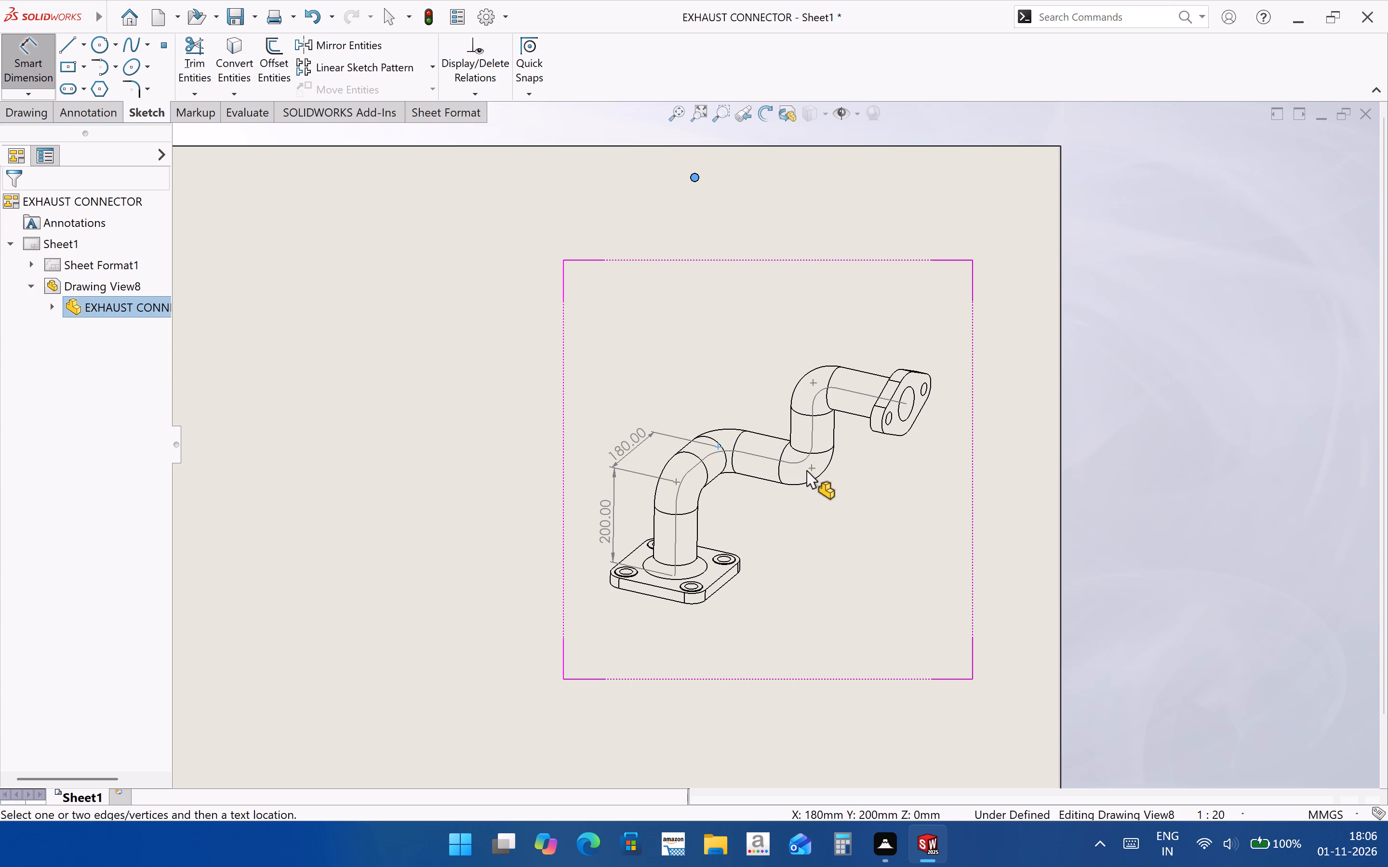
pyautogui.keyDown('ctrl'); pyautogui.click(812, 470); pyautogui.keyUp('ctrl')
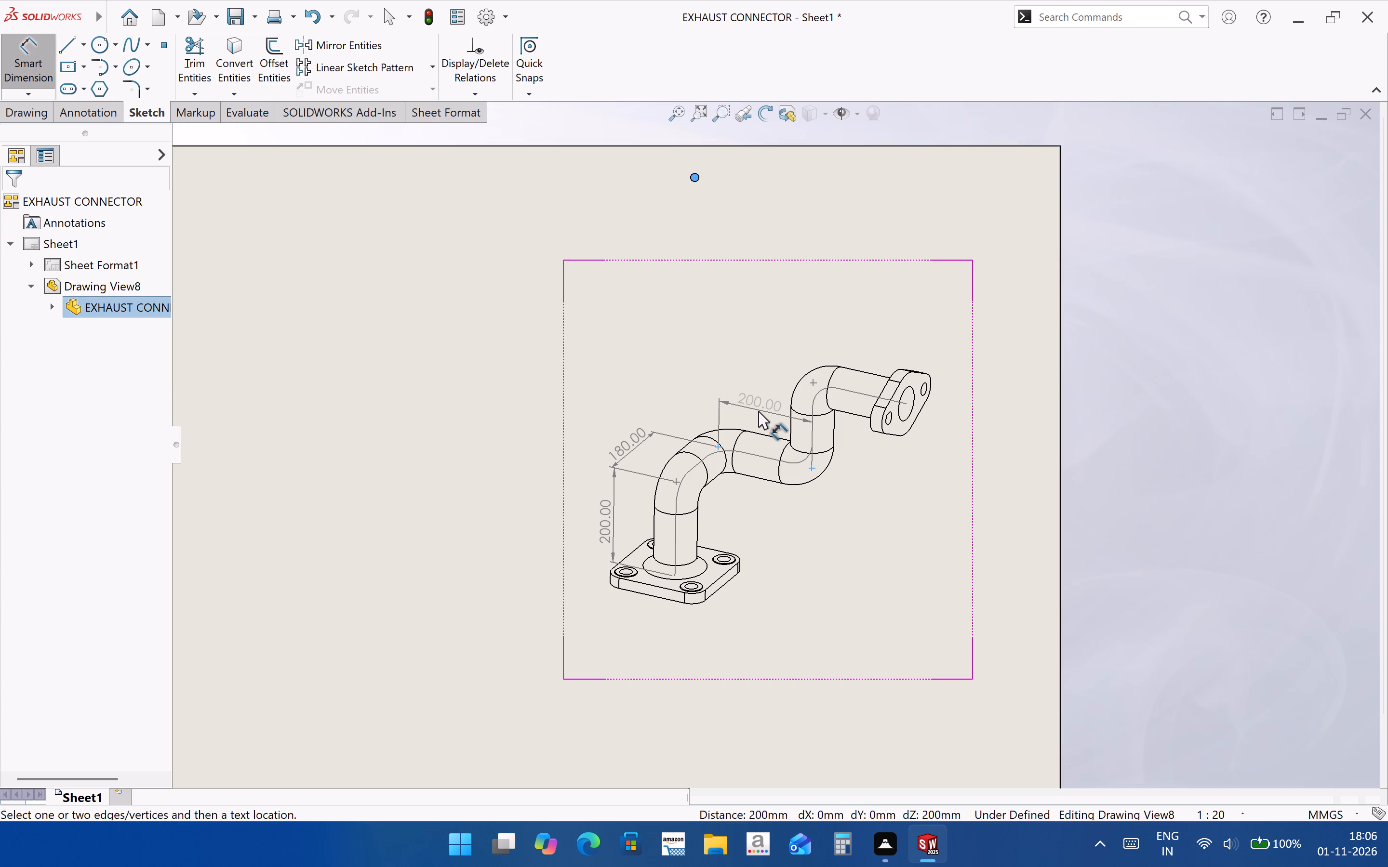
pyautogui.click(758, 411)
pyautogui.click(992, 577)
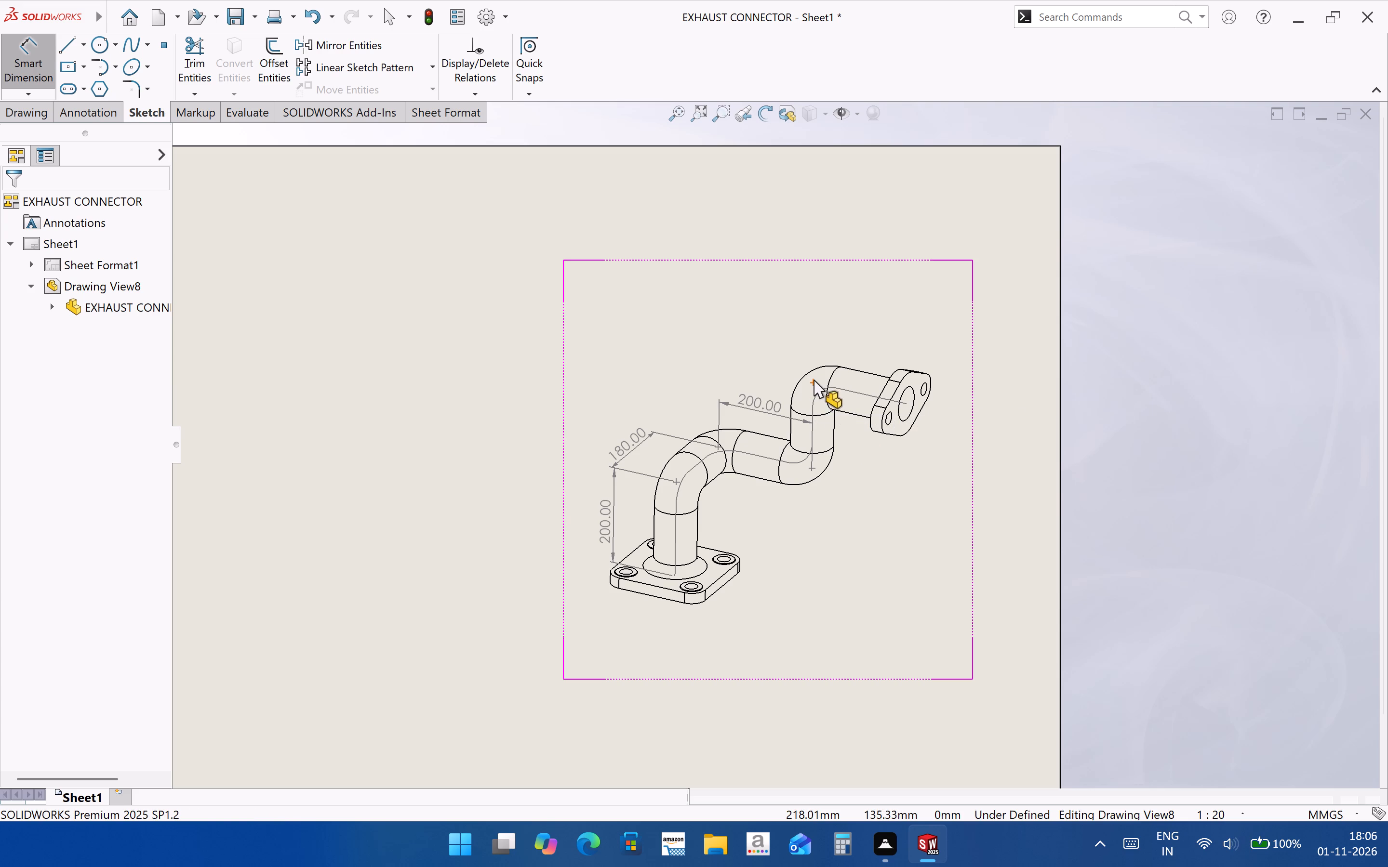
pyautogui.click(814, 381)
pyautogui.click(814, 468)
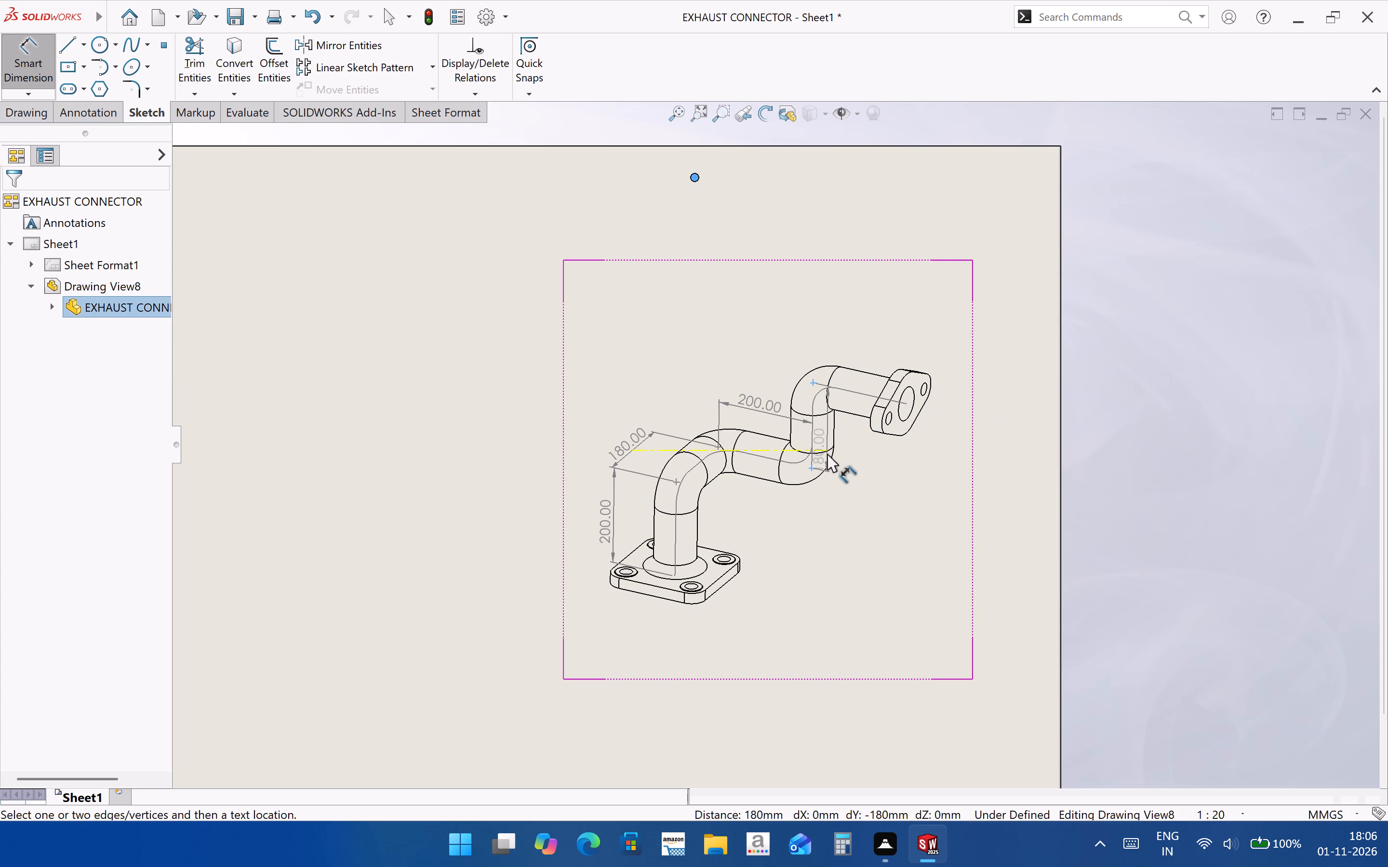
pyautogui.click(854, 435)
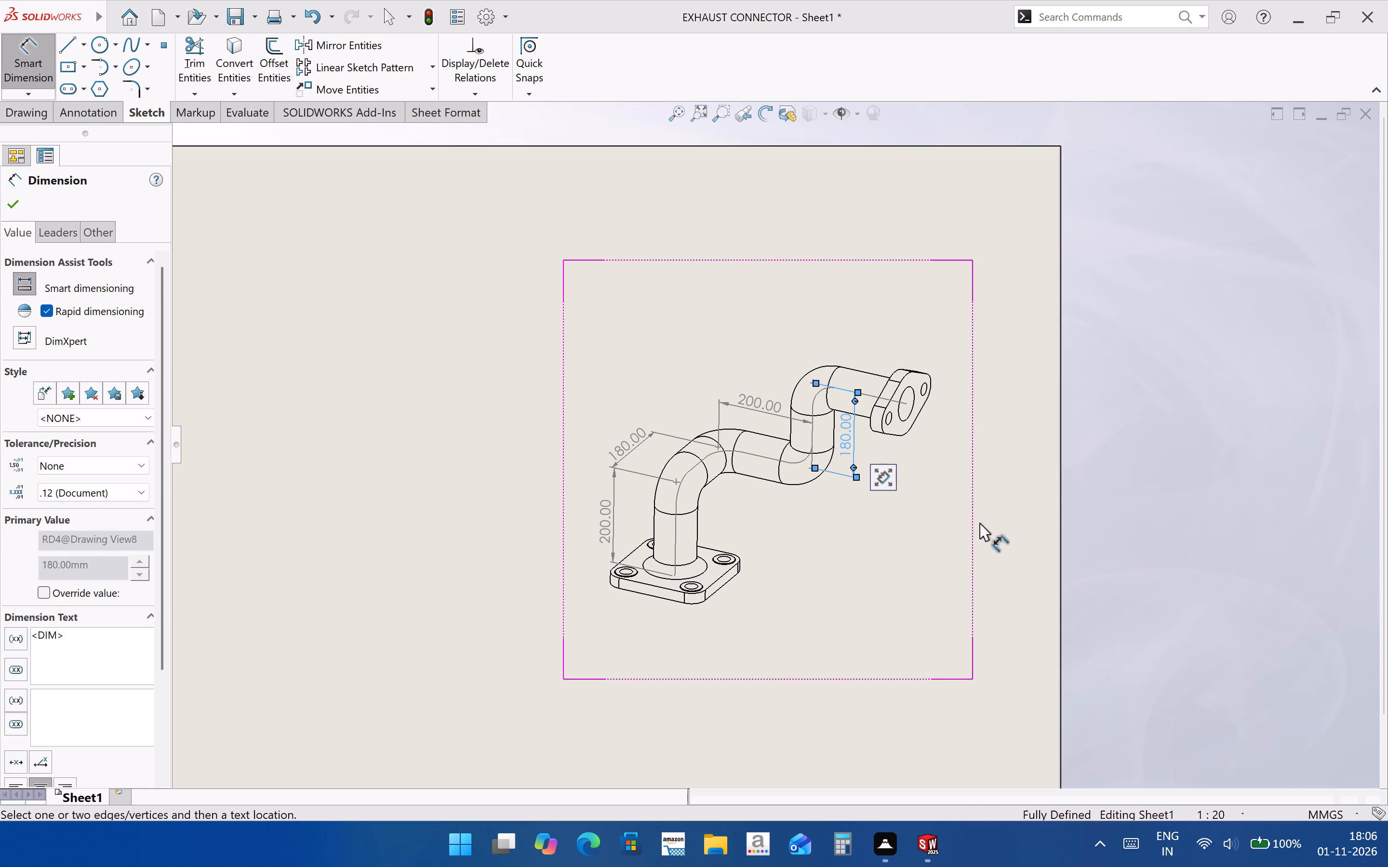
pyautogui.click(1001, 535)
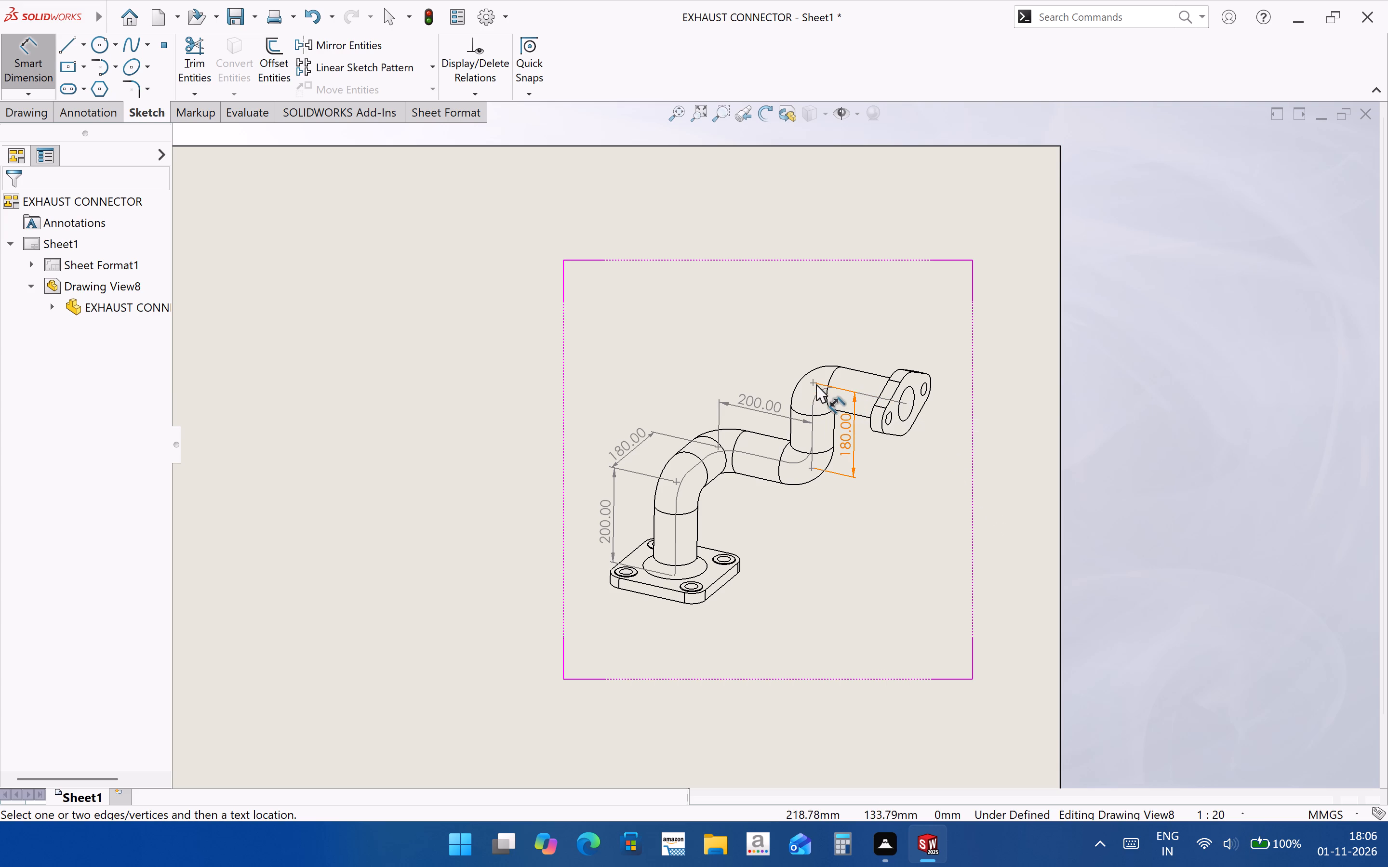
# Dimension the last pipe leg from the fourth bend's corner point to the centreline endpoint at the two-hole flange.
pyautogui.click(812, 381)
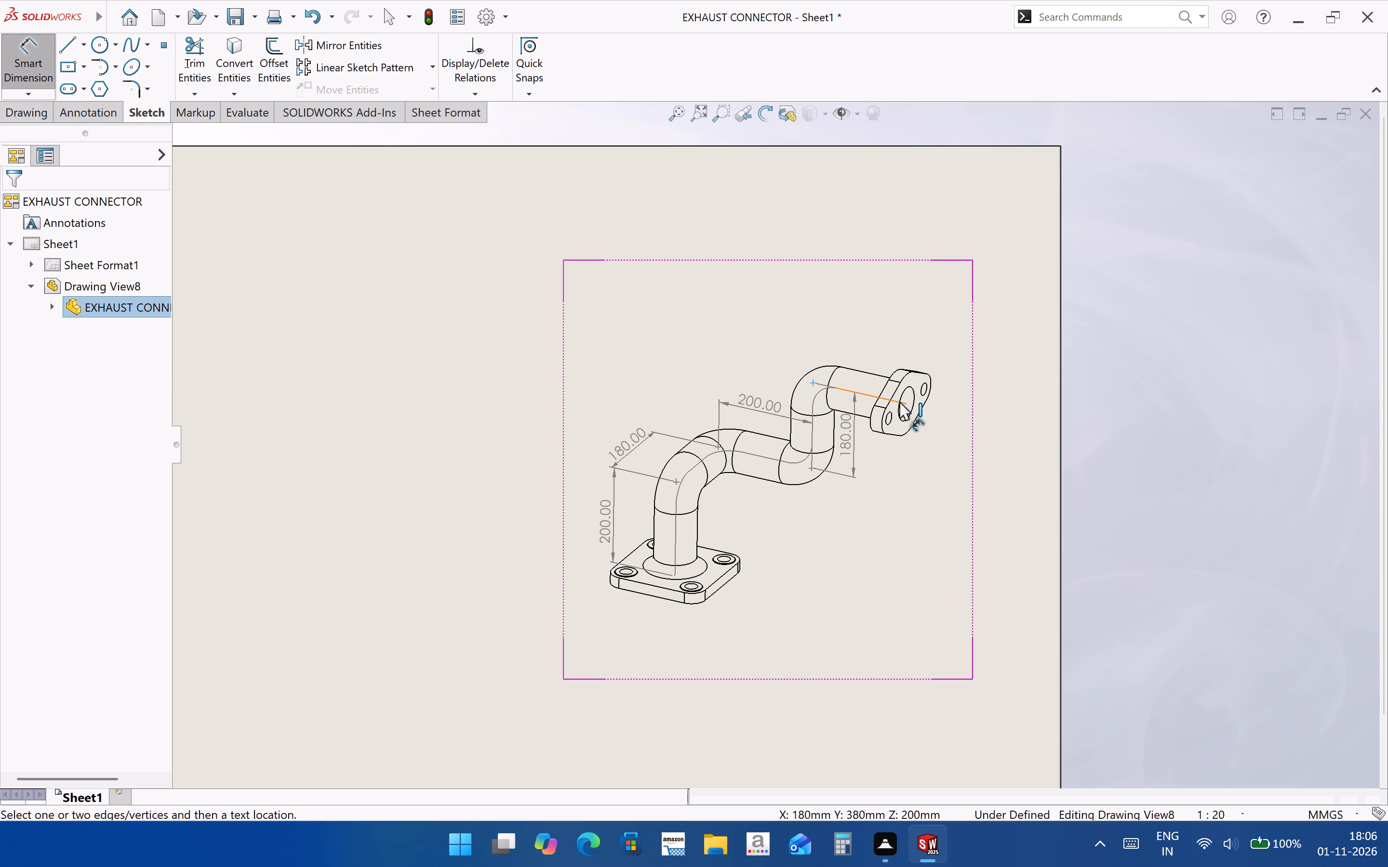
pyautogui.click(908, 406)
pyautogui.click(868, 349)
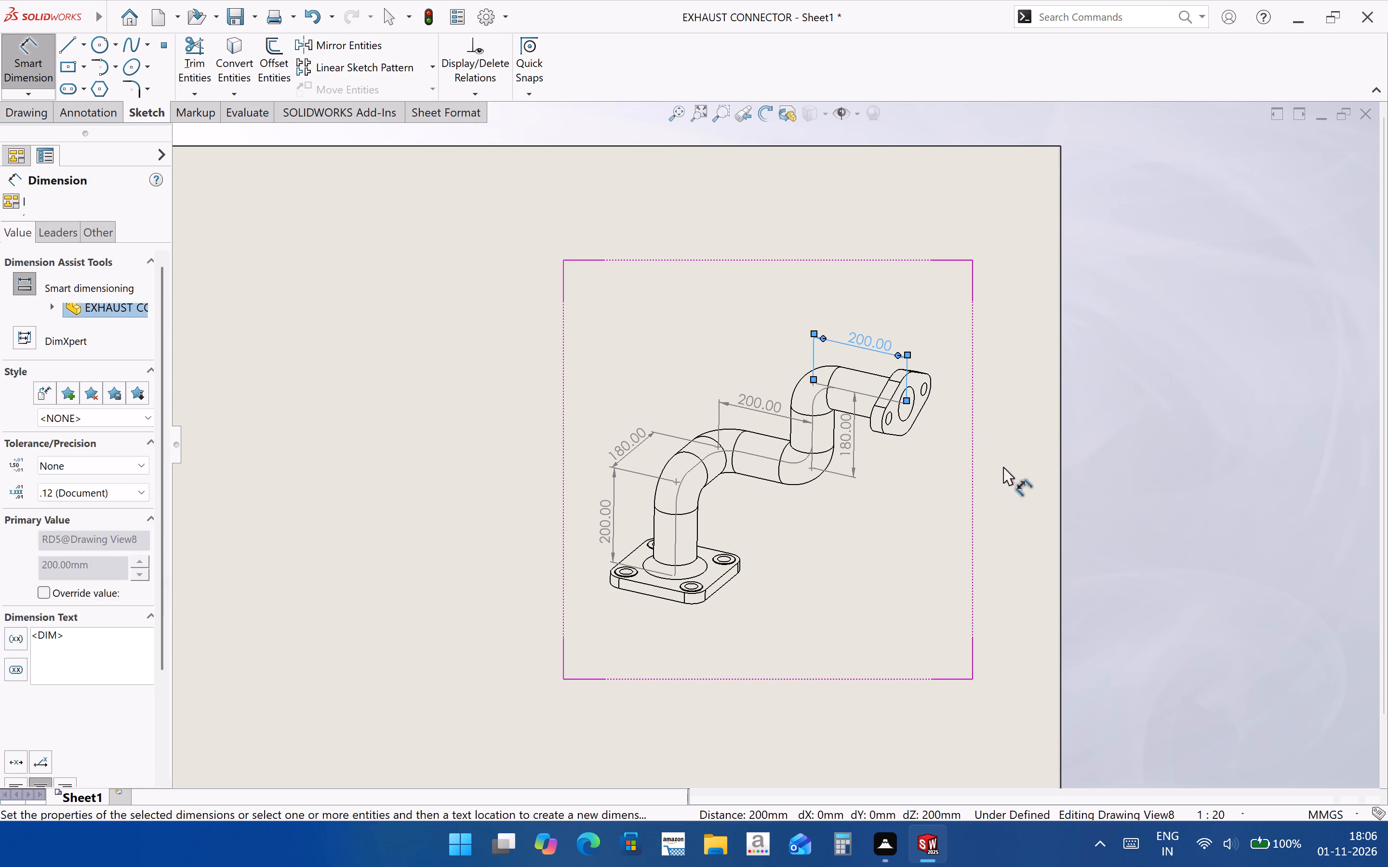
pyautogui.click(1017, 488)
# Add a radius dimension to the centreline arc of each of the four pipe bends.
pyautogui.scroll(-1, 692, 494)
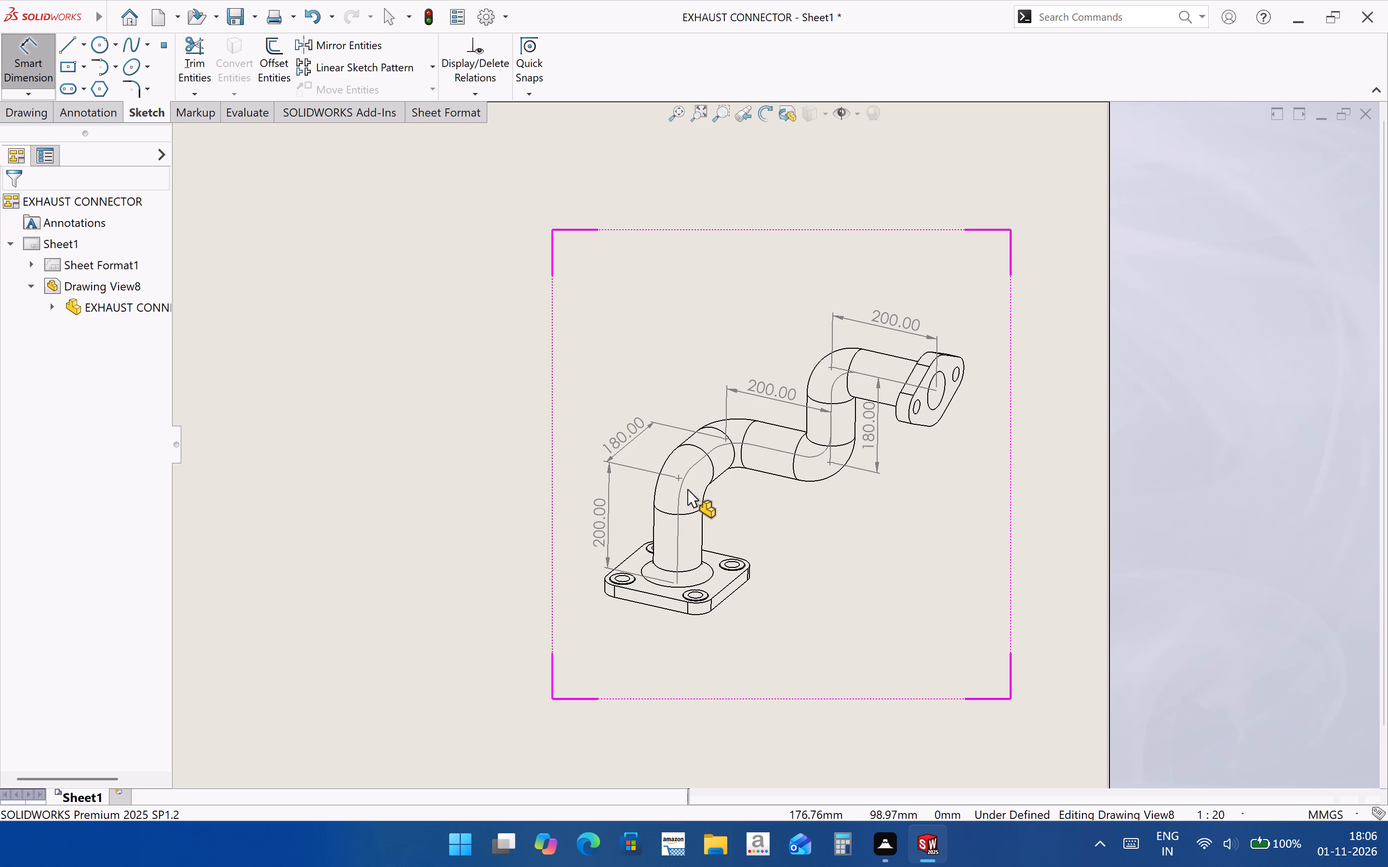
pyautogui.click(687, 476)
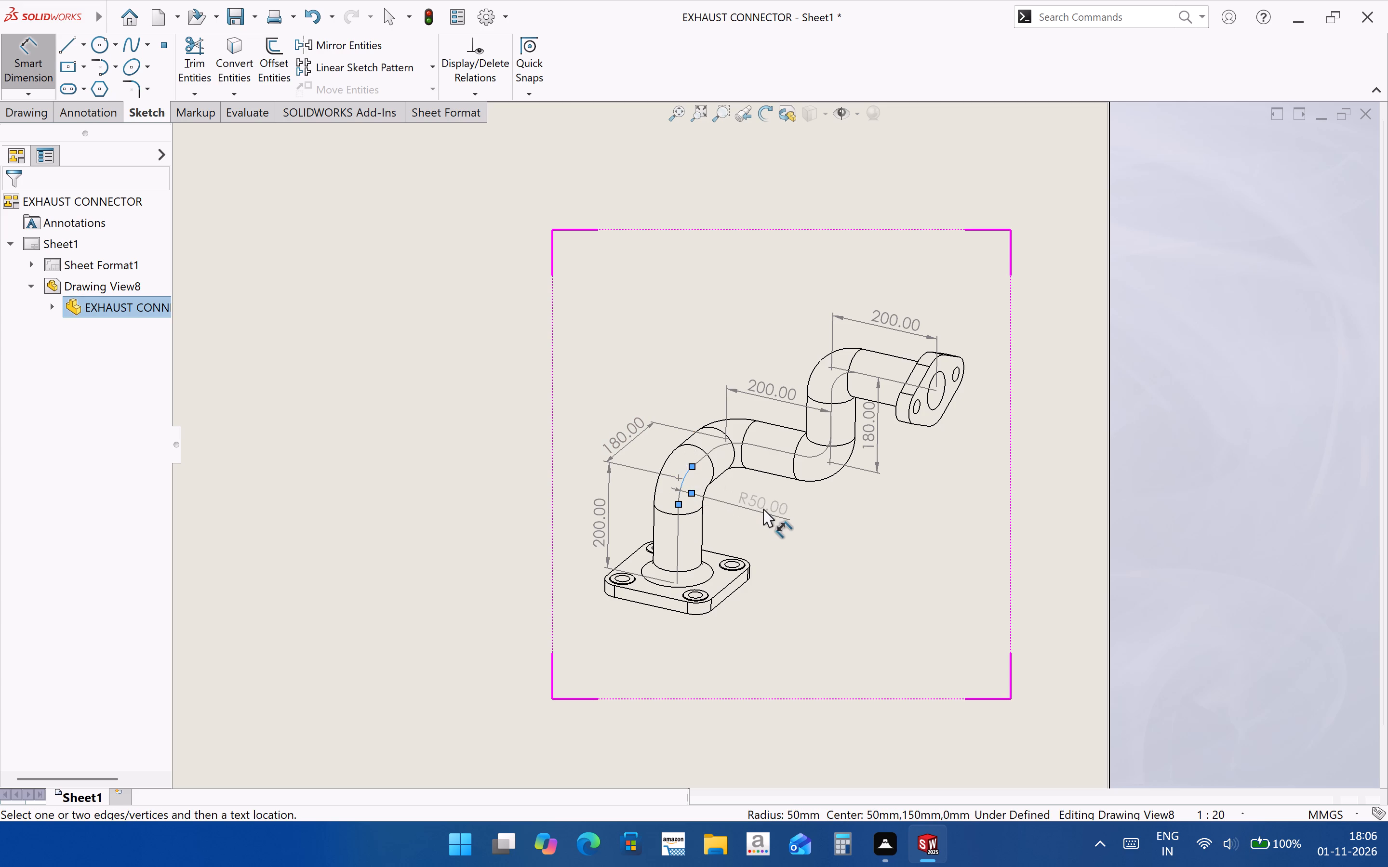
pyautogui.click(763, 509)
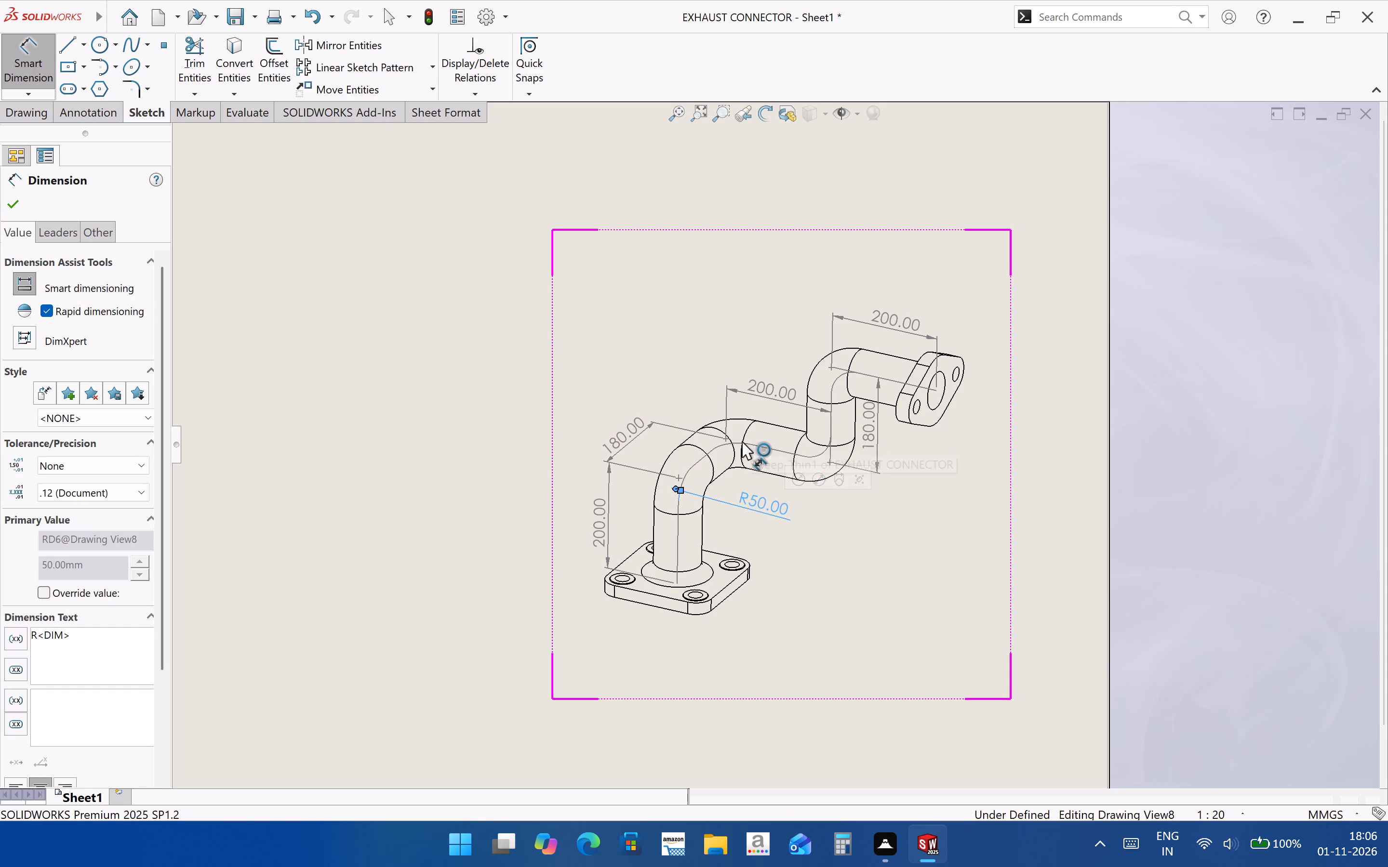
pyautogui.click(738, 442)
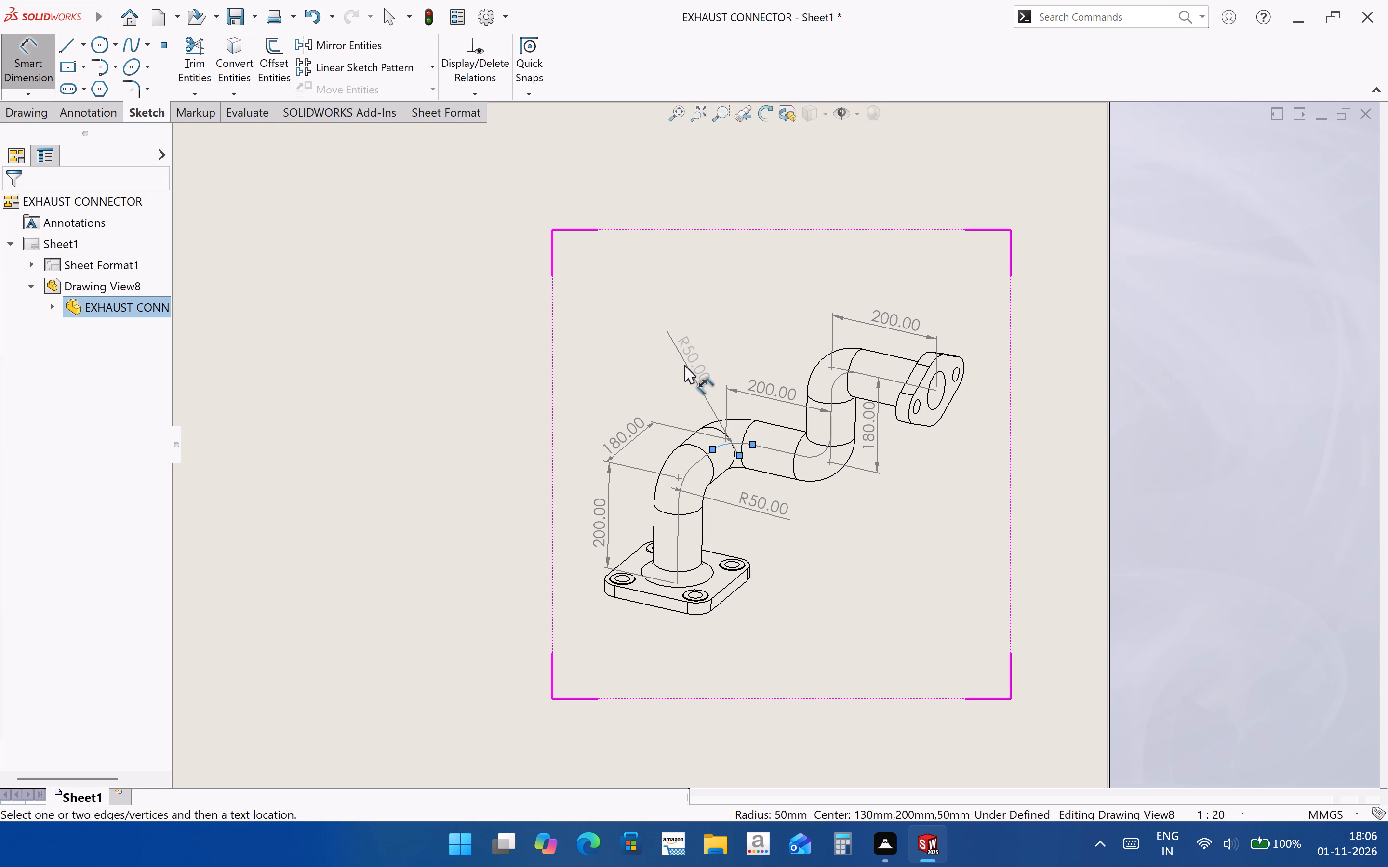
pyautogui.click(684, 365)
pyautogui.click(821, 455)
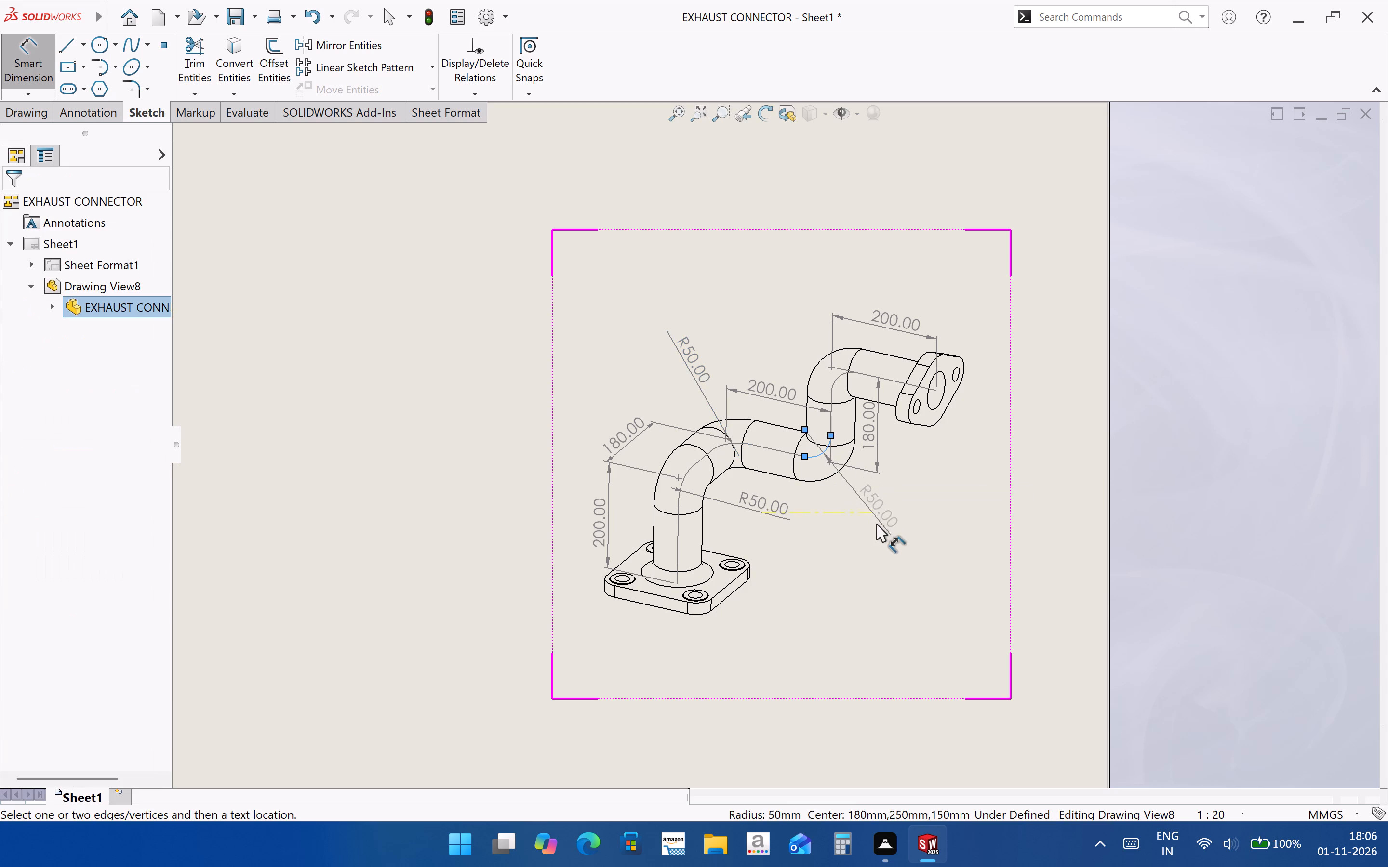
pyautogui.click(877, 526)
pyautogui.click(1035, 502)
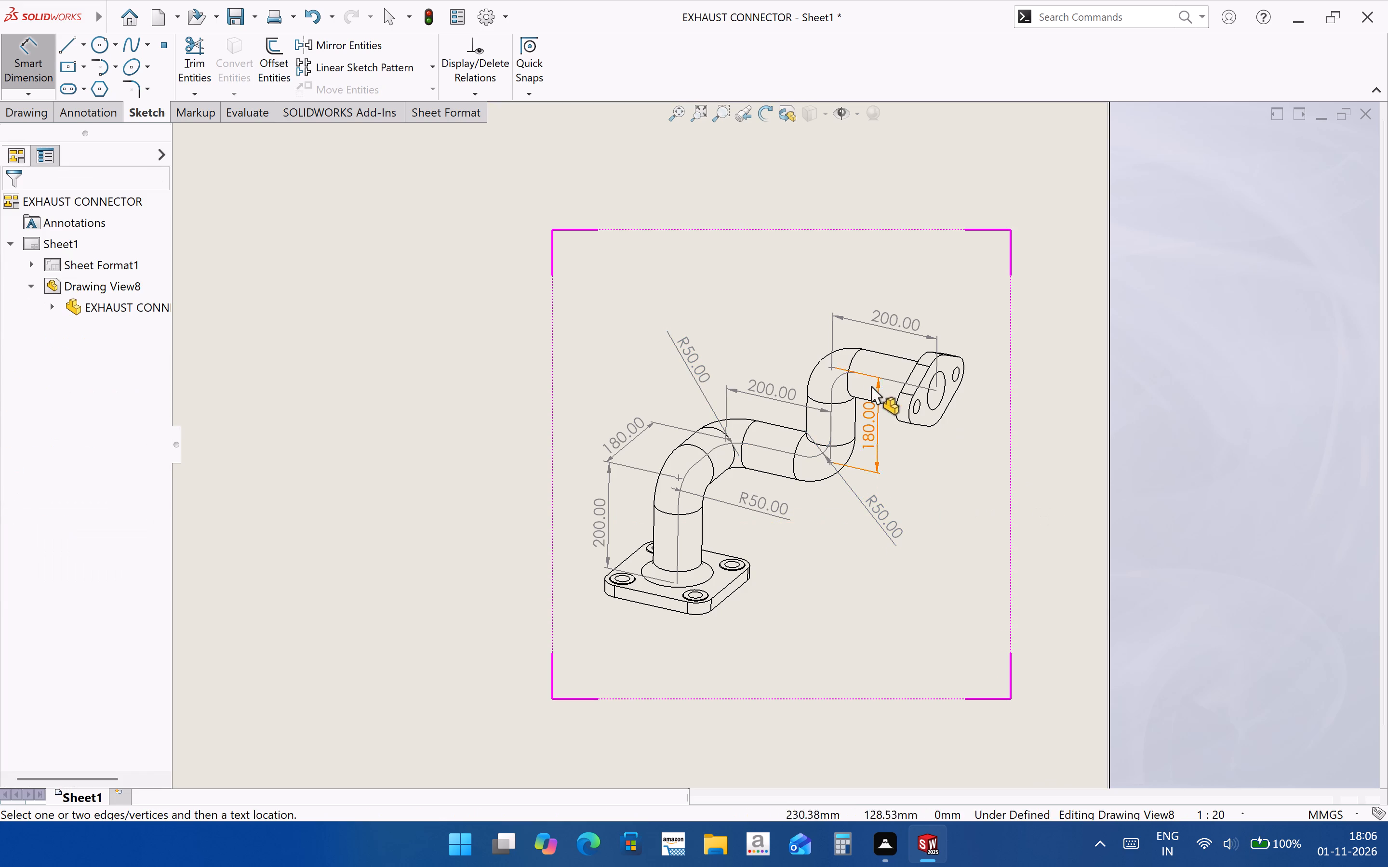
pyautogui.click(840, 379)
pyautogui.click(790, 321)
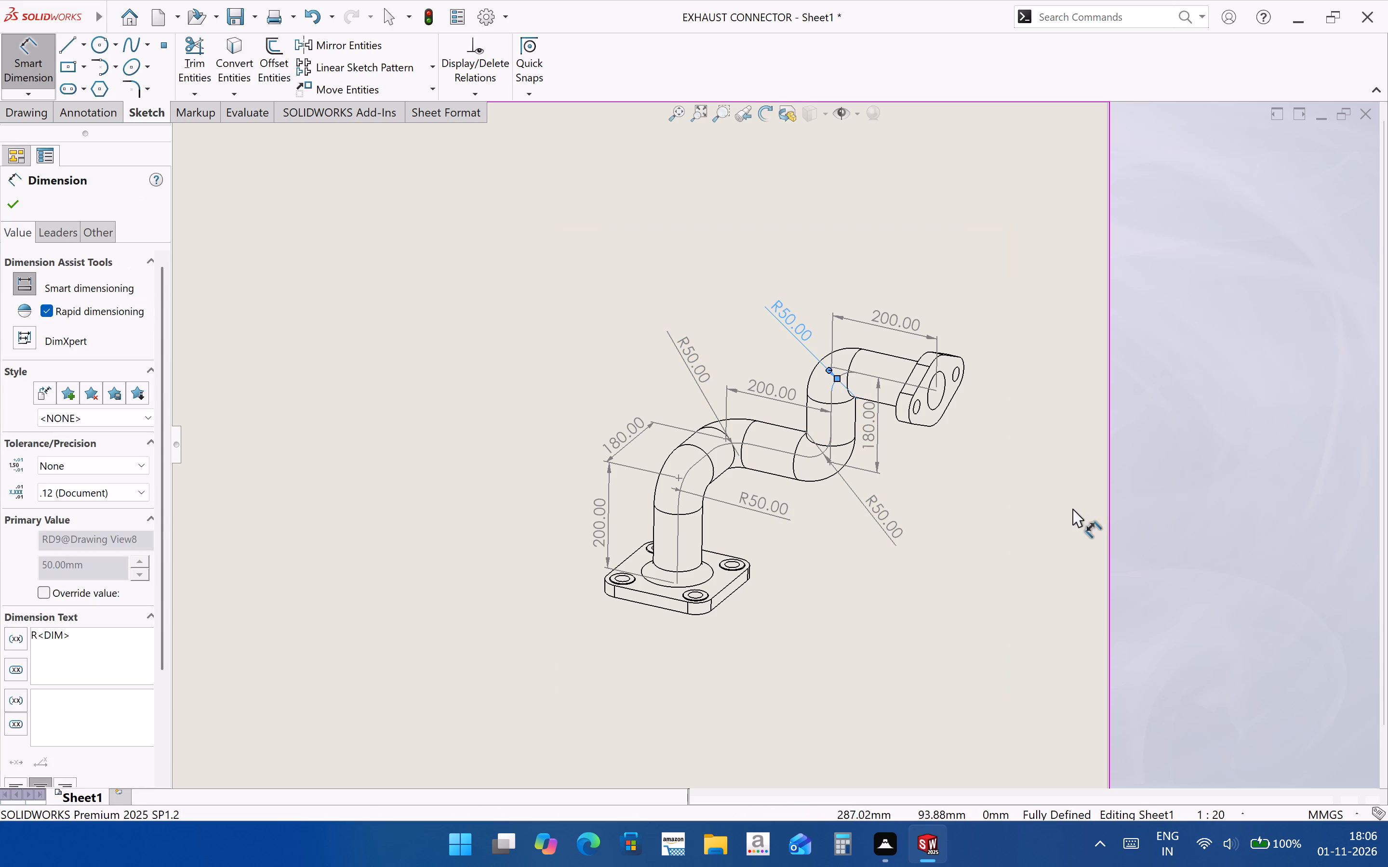
pyautogui.click(1071, 509)
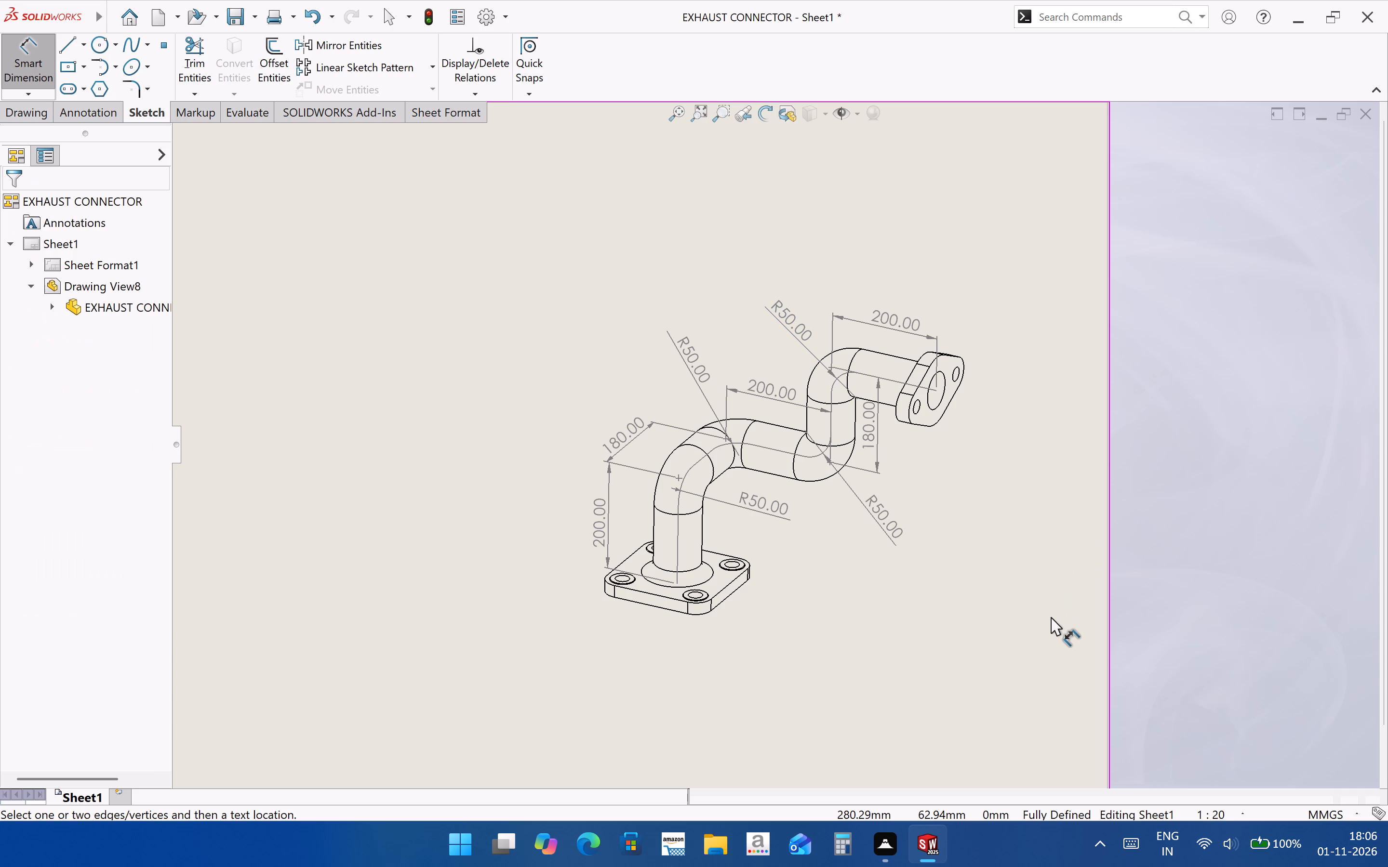
# Dimension the square base flange's width between its front and rear parallel edges, placing the dimension beside the flange.
pyautogui.scroll(1, 985, 636)
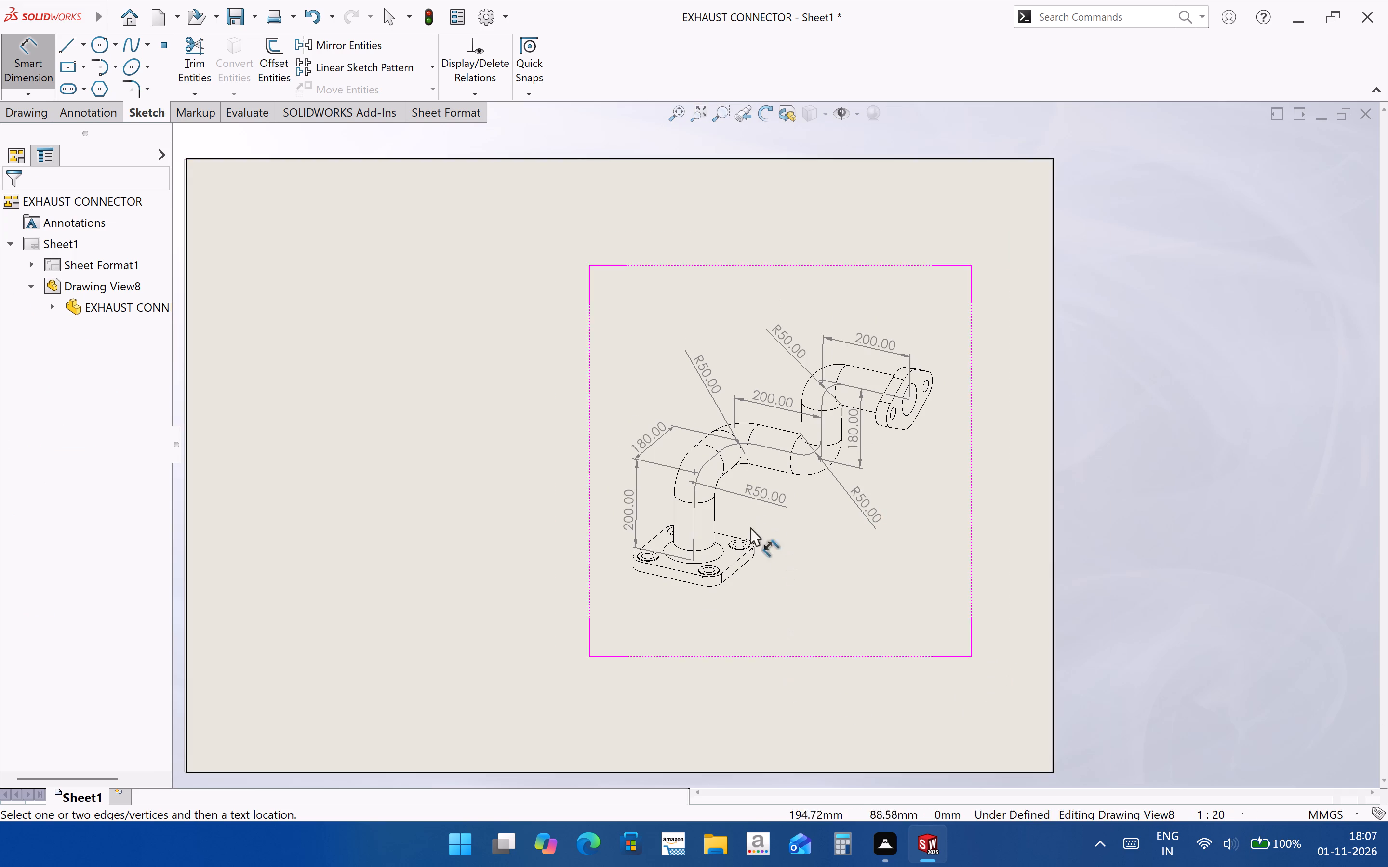
pyautogui.scroll(-5, 747, 561)
pyautogui.click(676, 547)
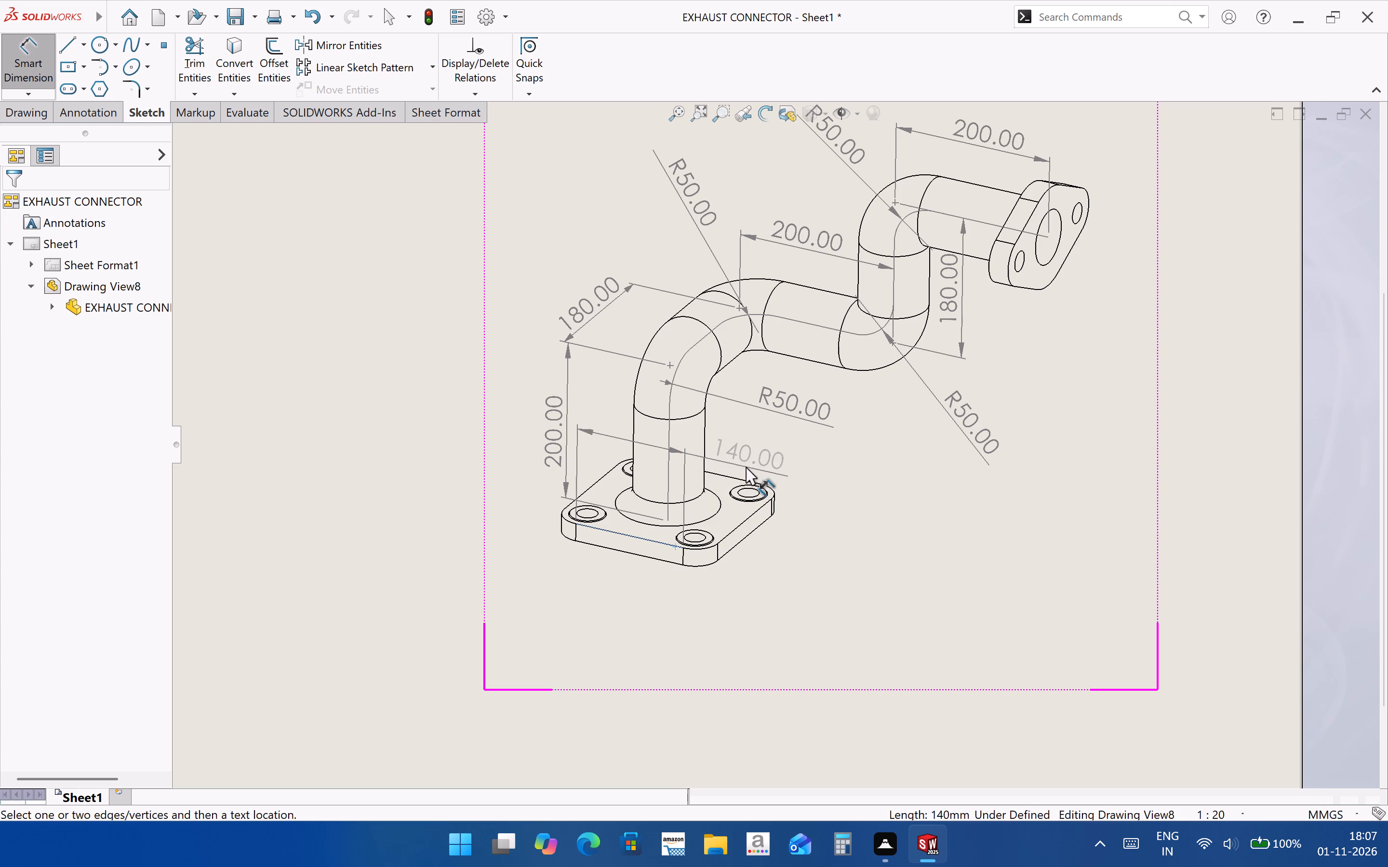
pyautogui.scroll(-2, 746, 466)
pyautogui.click(741, 480)
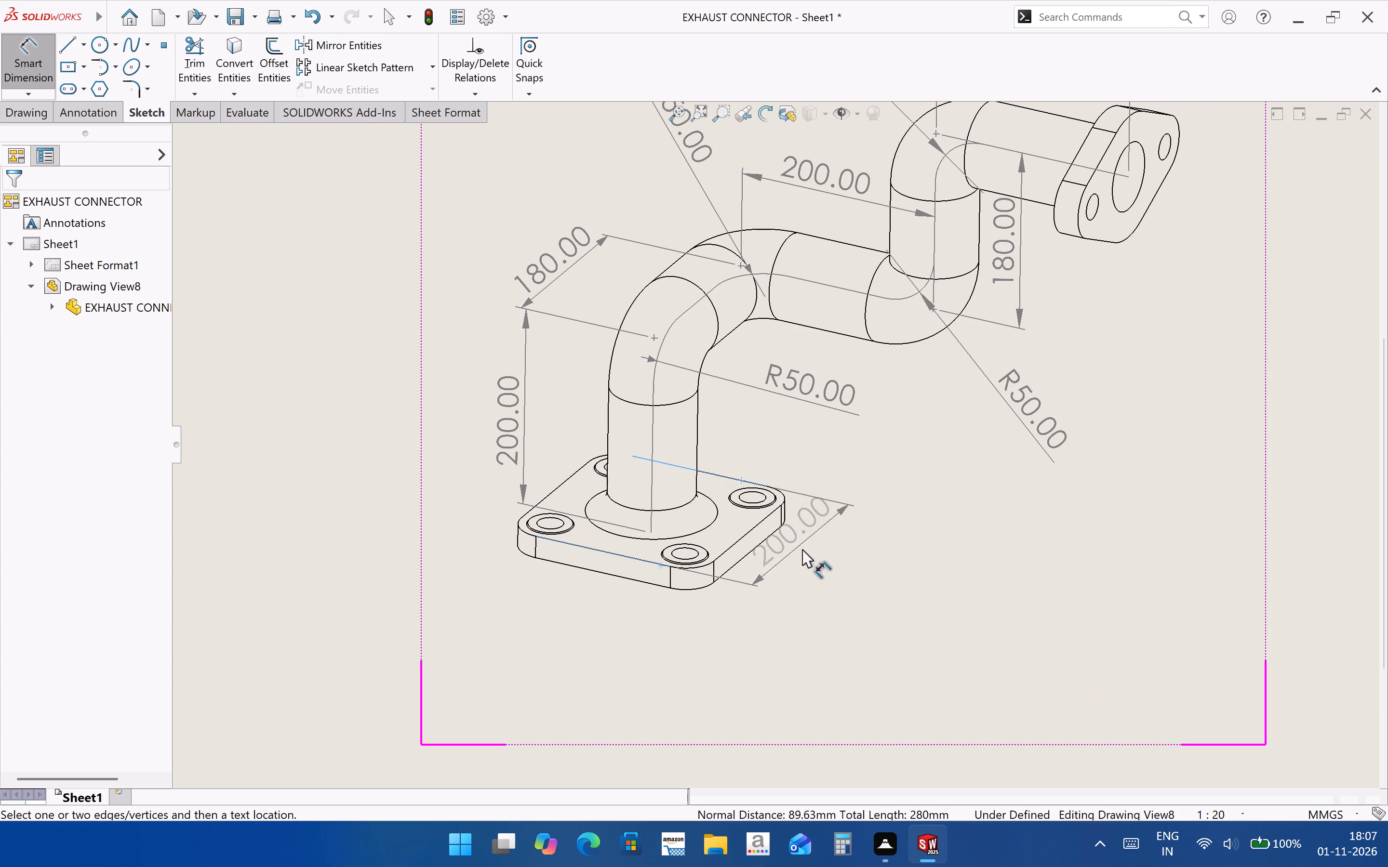
pyautogui.click(823, 555)
pyautogui.click(921, 614)
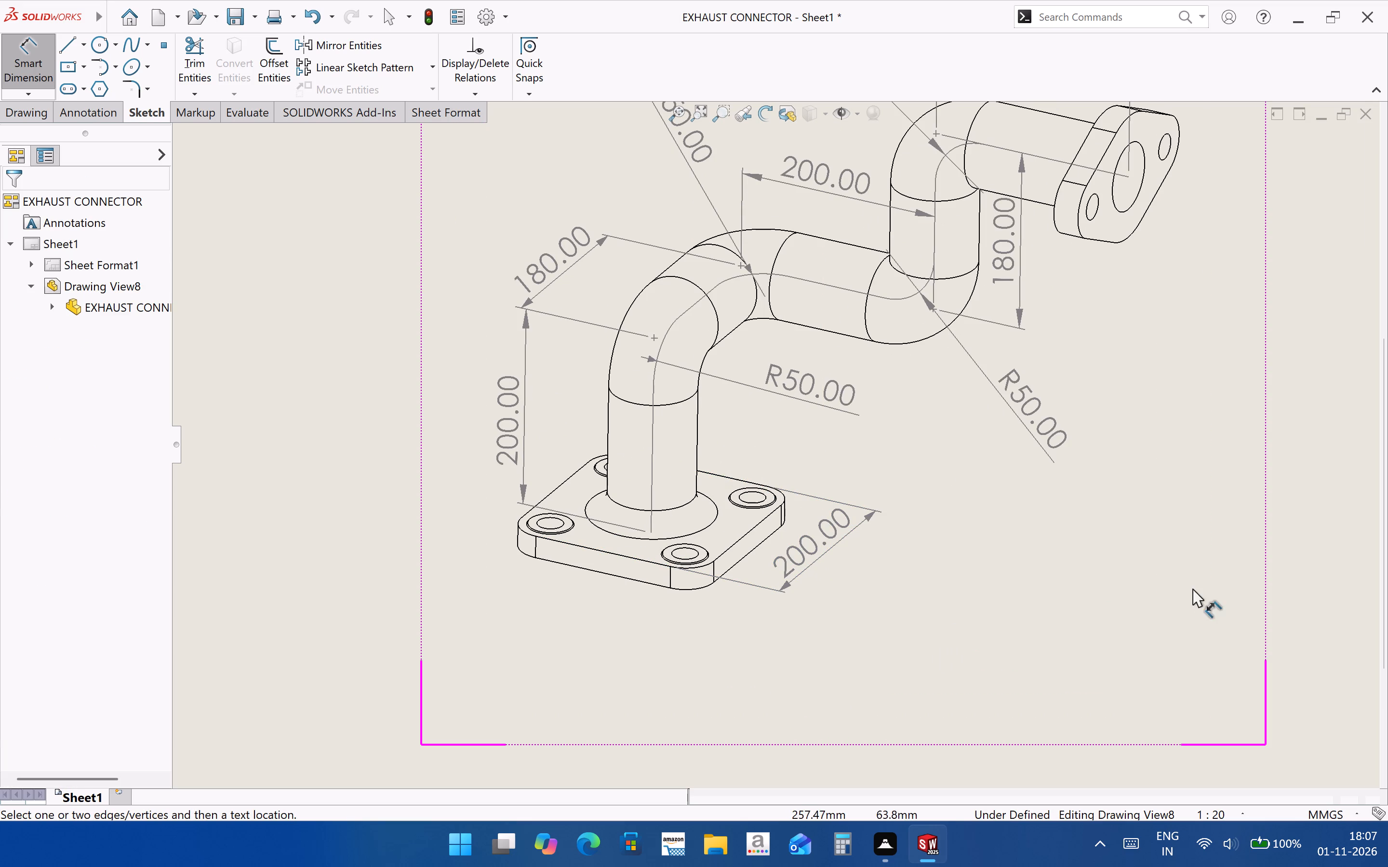
# Add a square symbol before the base flange's width dimension and shift its text along the dimension line.
pyautogui.scroll(1, 852, 619)
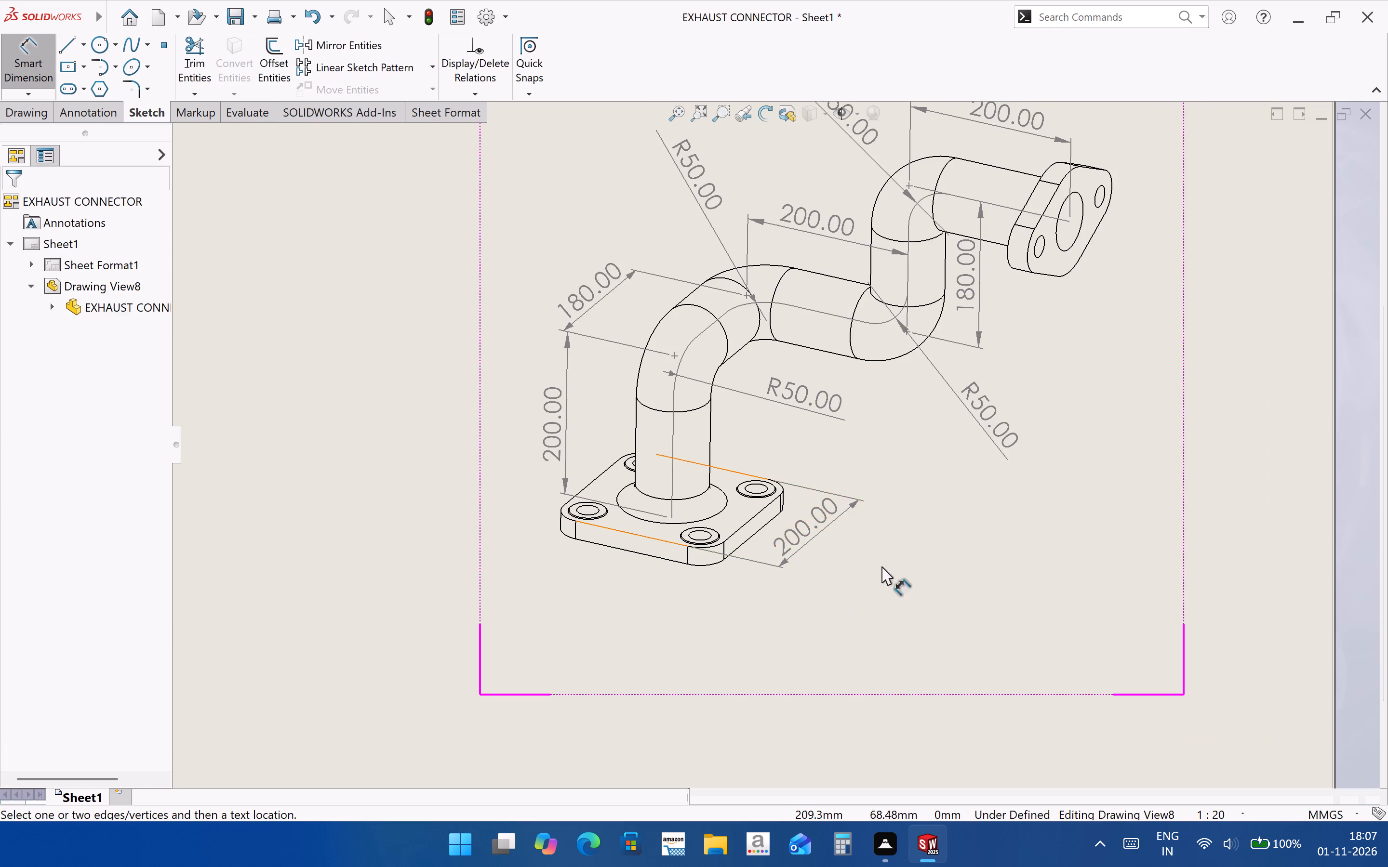
pyautogui.scroll(1, 888, 575)
pyautogui.scroll(-2, 744, 516)
pyautogui.scroll(-2, 688, 468)
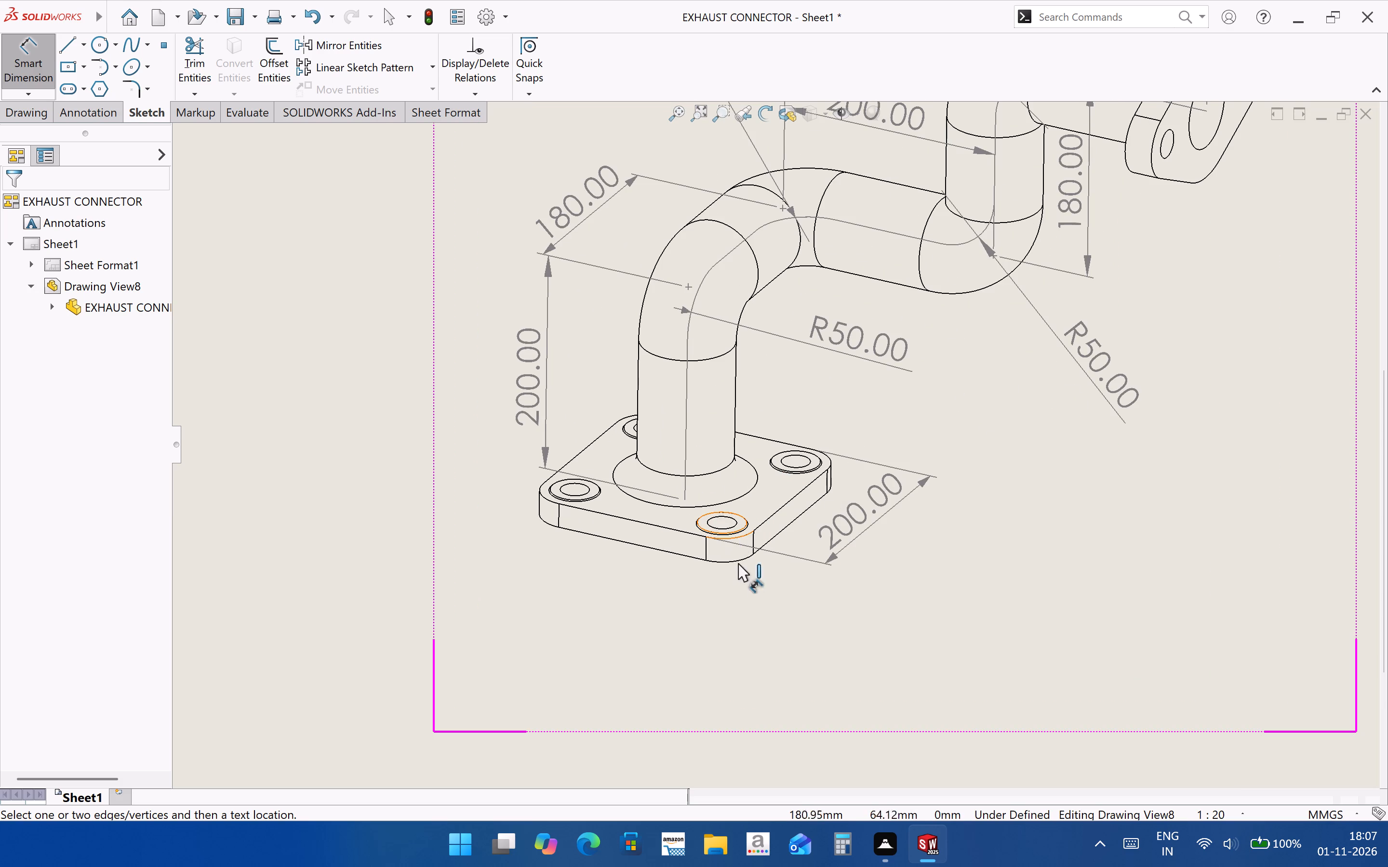
pyautogui.doubleClick(859, 520)
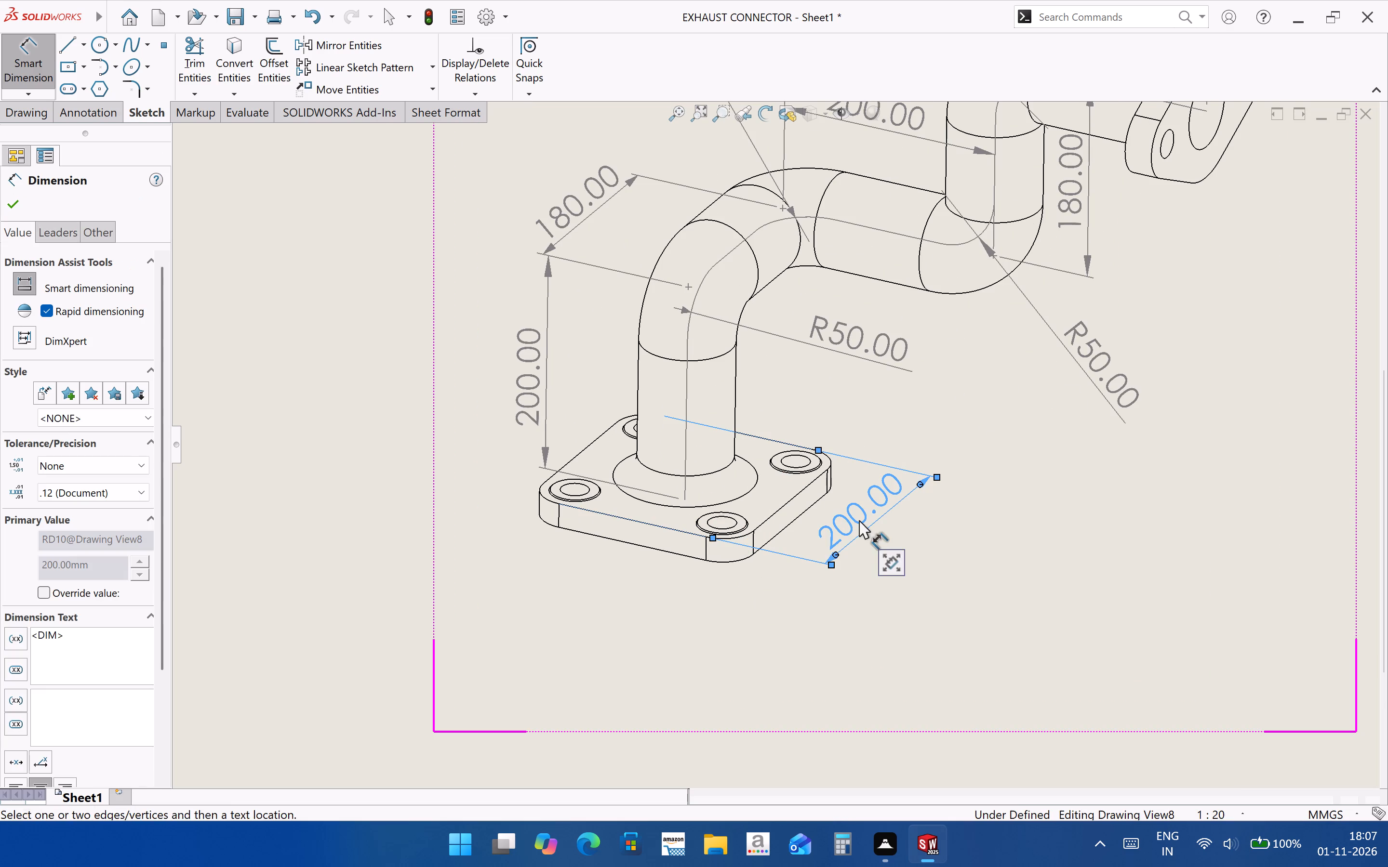
pyautogui.moveTo(159, 649); pyautogui.dragTo(159, 687)
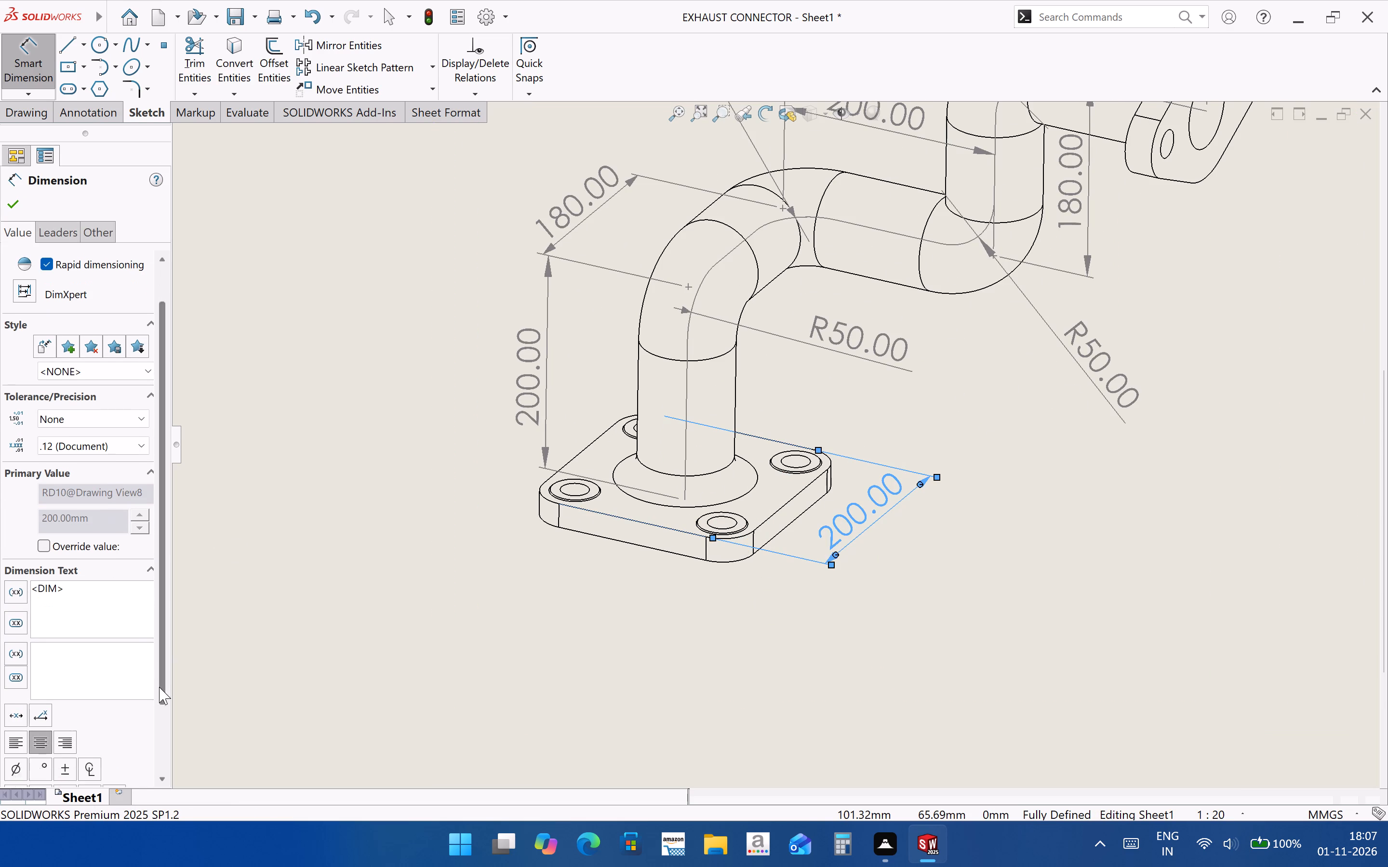
pyautogui.moveTo(159, 687); pyautogui.dragTo(153, 723)
pyautogui.click(15, 742)
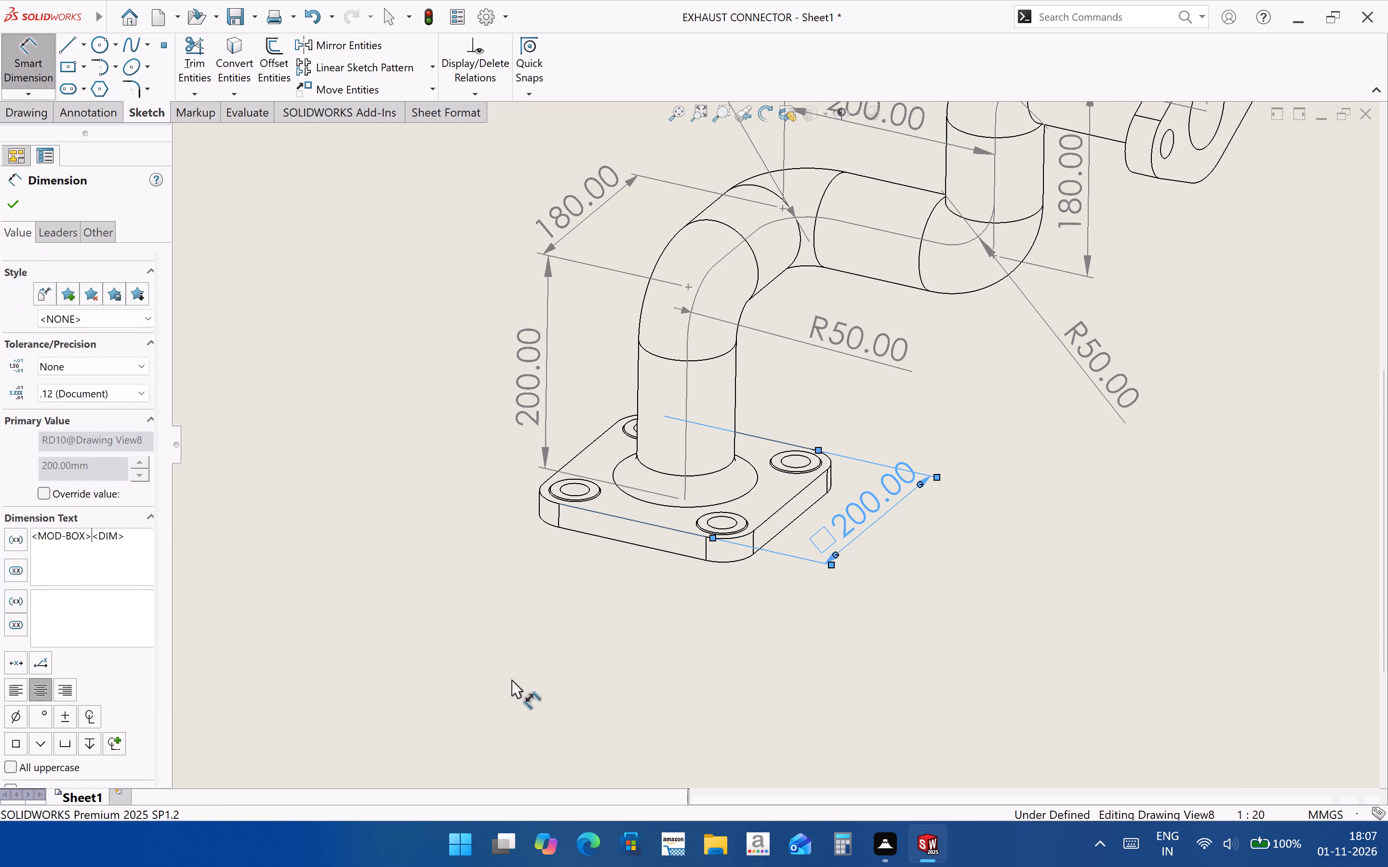
pyautogui.click(890, 653)
pyautogui.moveTo(890, 499); pyautogui.dragTo(874, 516)
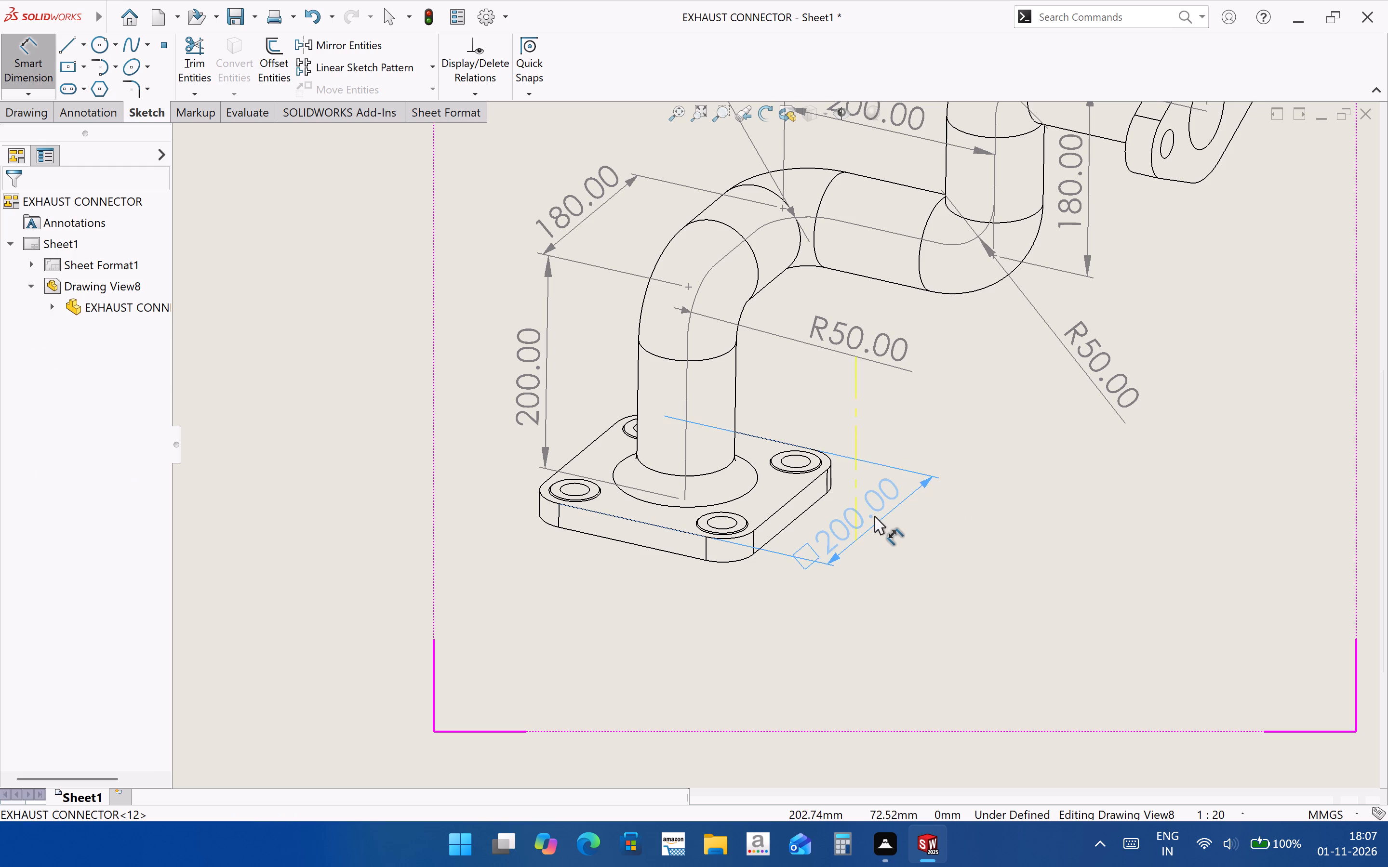
# Move the base flange's square width dimension slightly farther out from the flange edge.
pyautogui.moveTo(874, 516); pyautogui.dragTo(889, 506)
pyautogui.scroll(2, 920, 526)
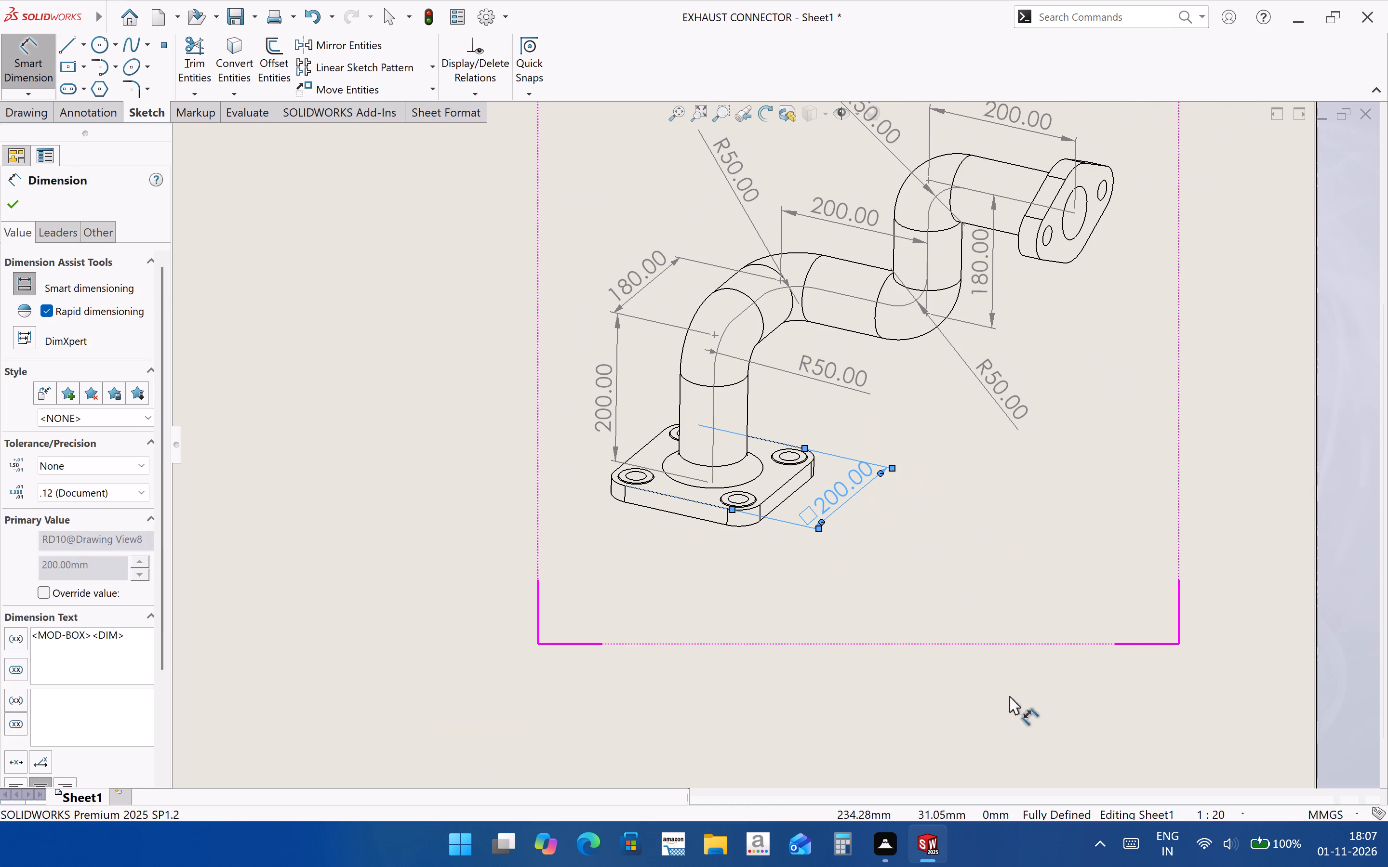
pyautogui.click(1012, 739)
# Add a radius dimension to the base flange's front bolt hole, placing it below the flange and removing its TRUE prefix.
pyautogui.scroll(-2, 799, 565)
pyautogui.scroll(-2, 734, 439)
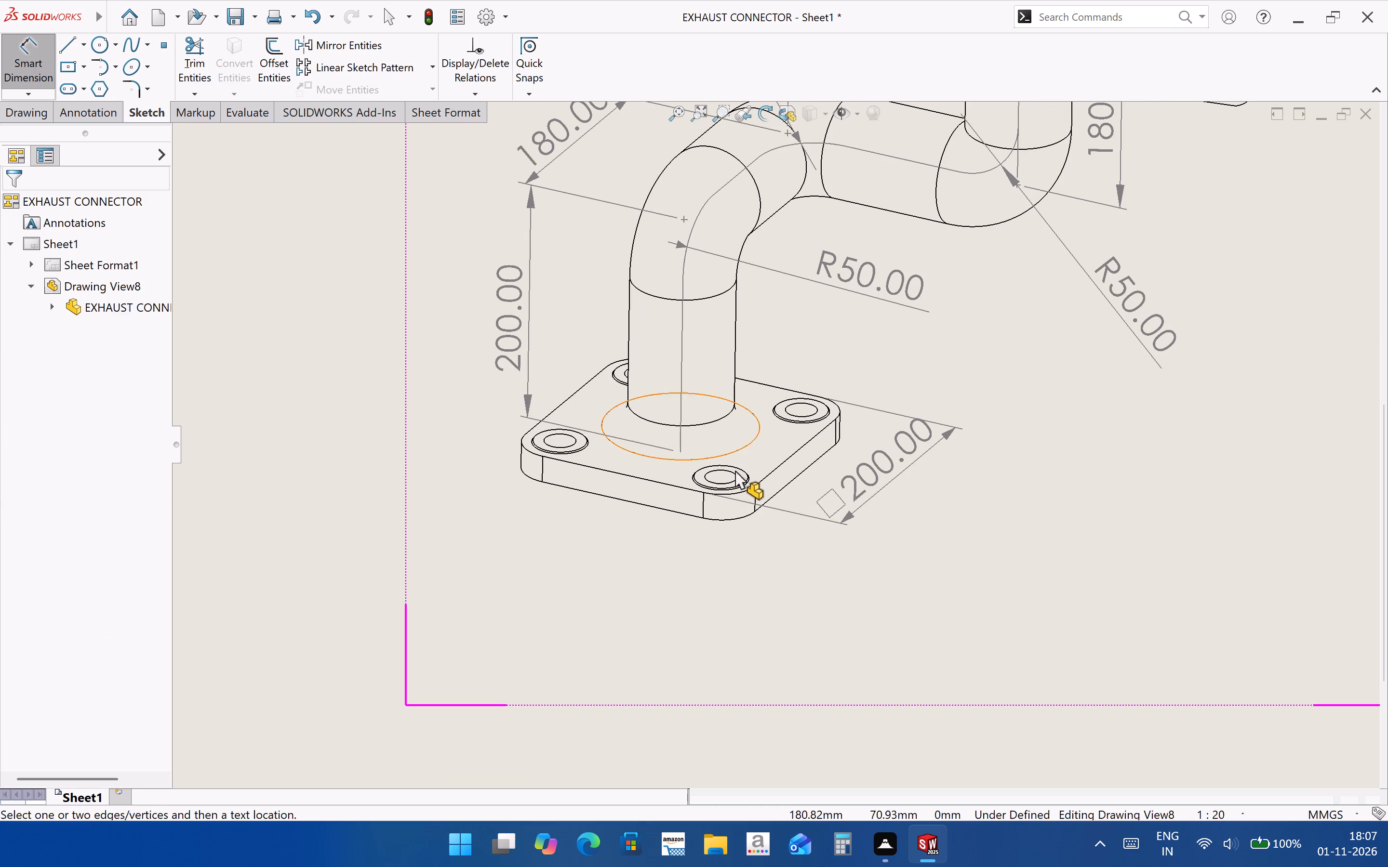
pyautogui.click(735, 474)
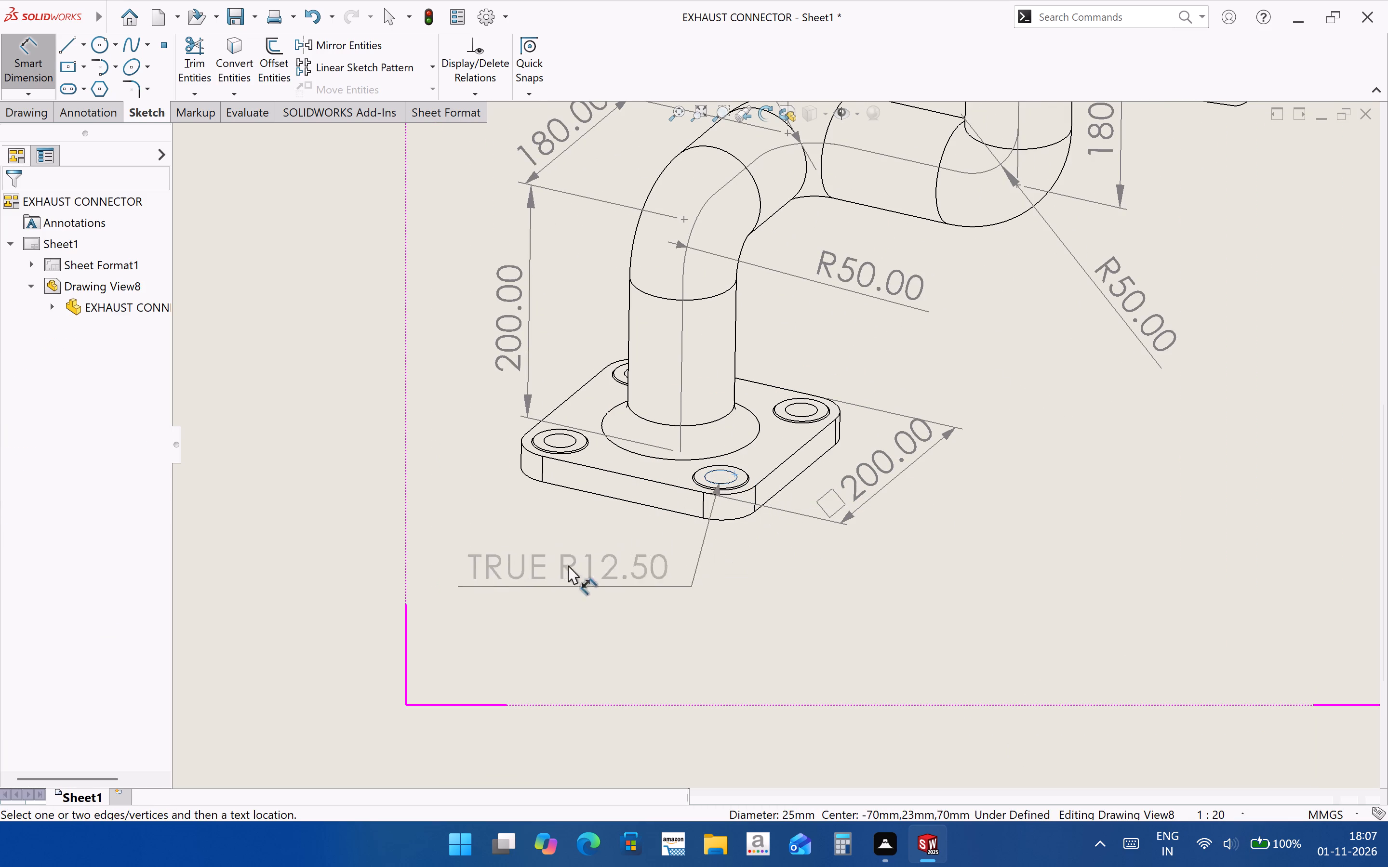
pyautogui.click(528, 564)
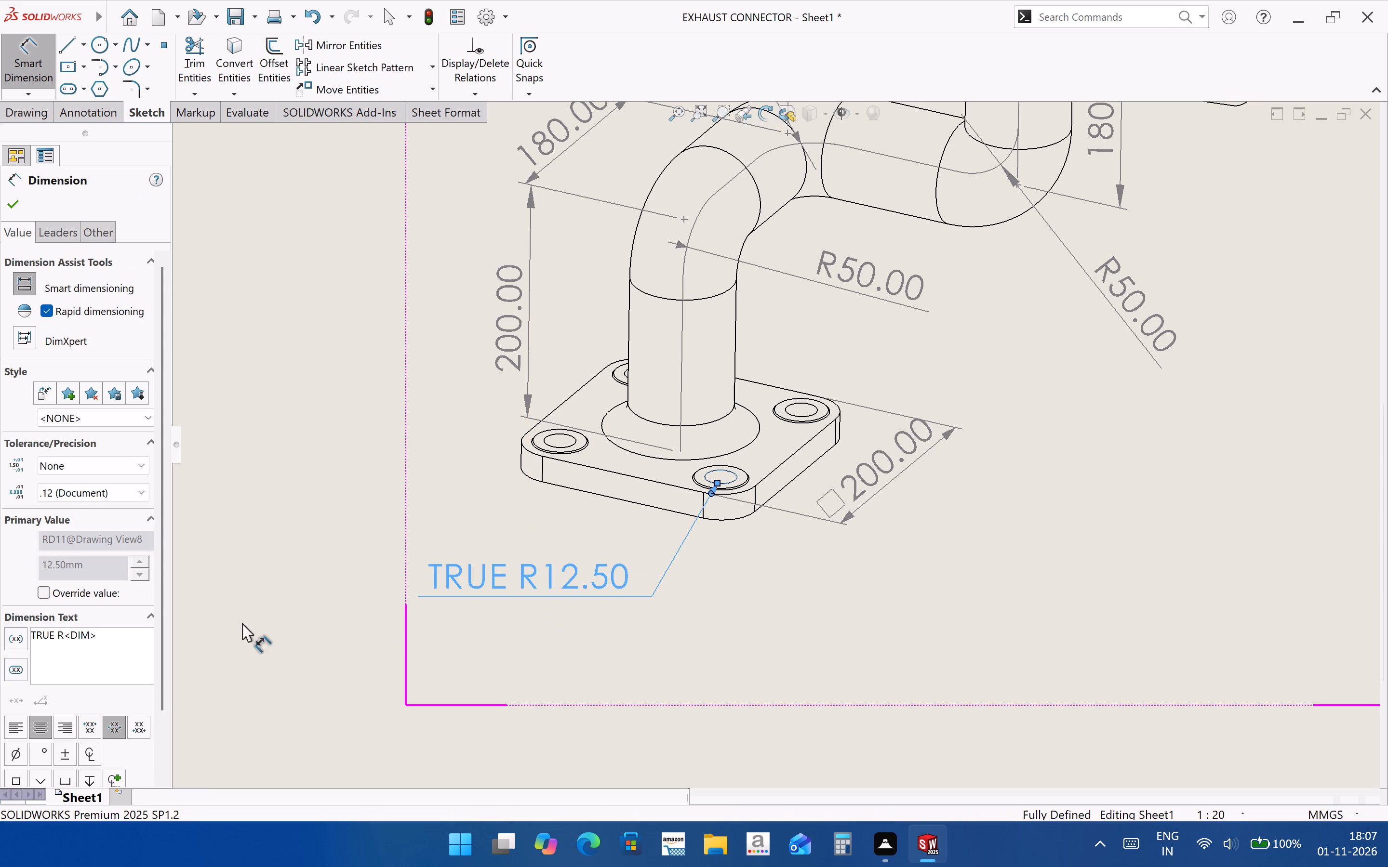
pyautogui.click(51, 638)
pyautogui.press('Right')
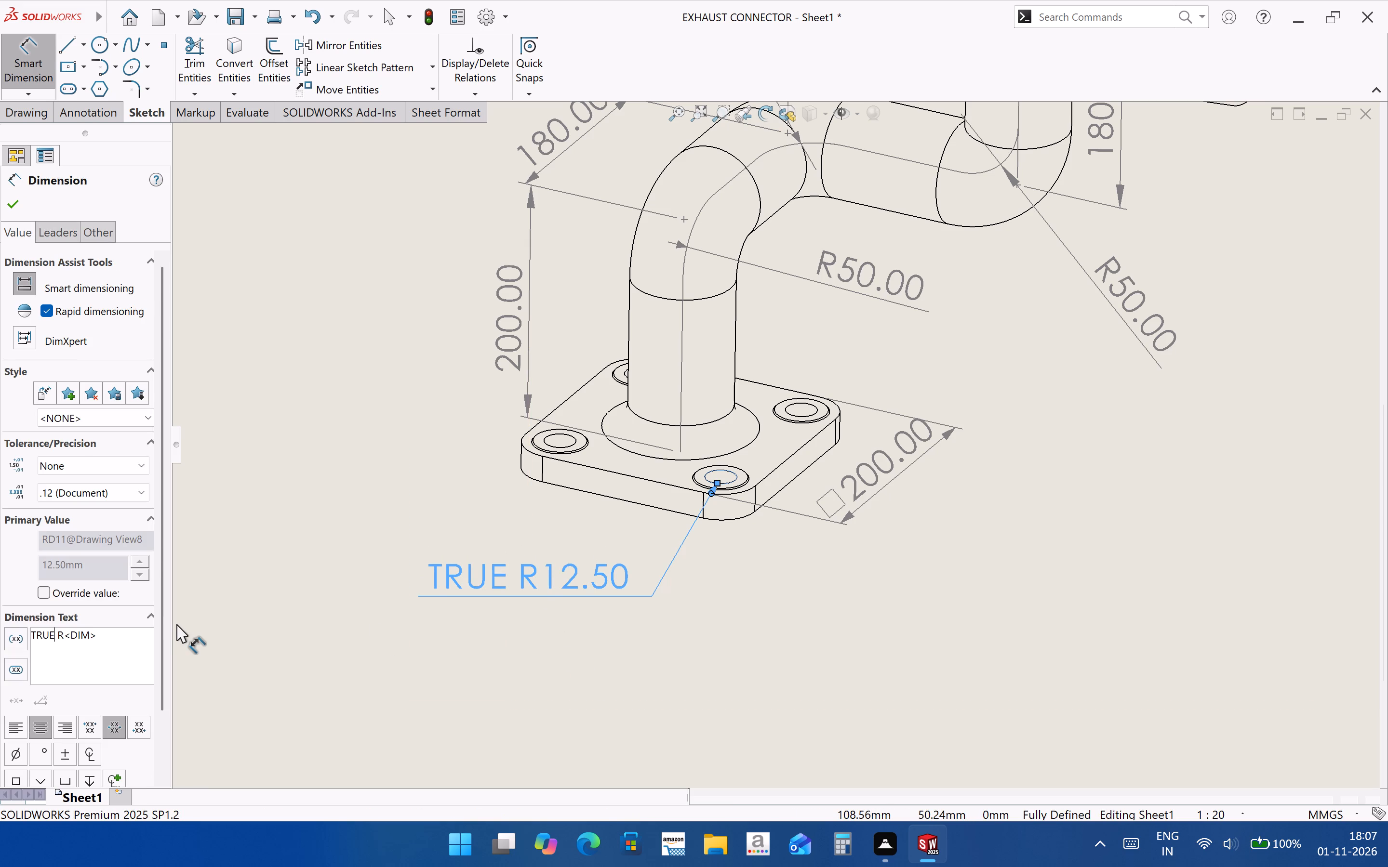
pyautogui.press('BackSpace')
pyautogui.press('BackSpace')
pyautogui.press('BackSpace')
pyautogui.press('BackSpace')
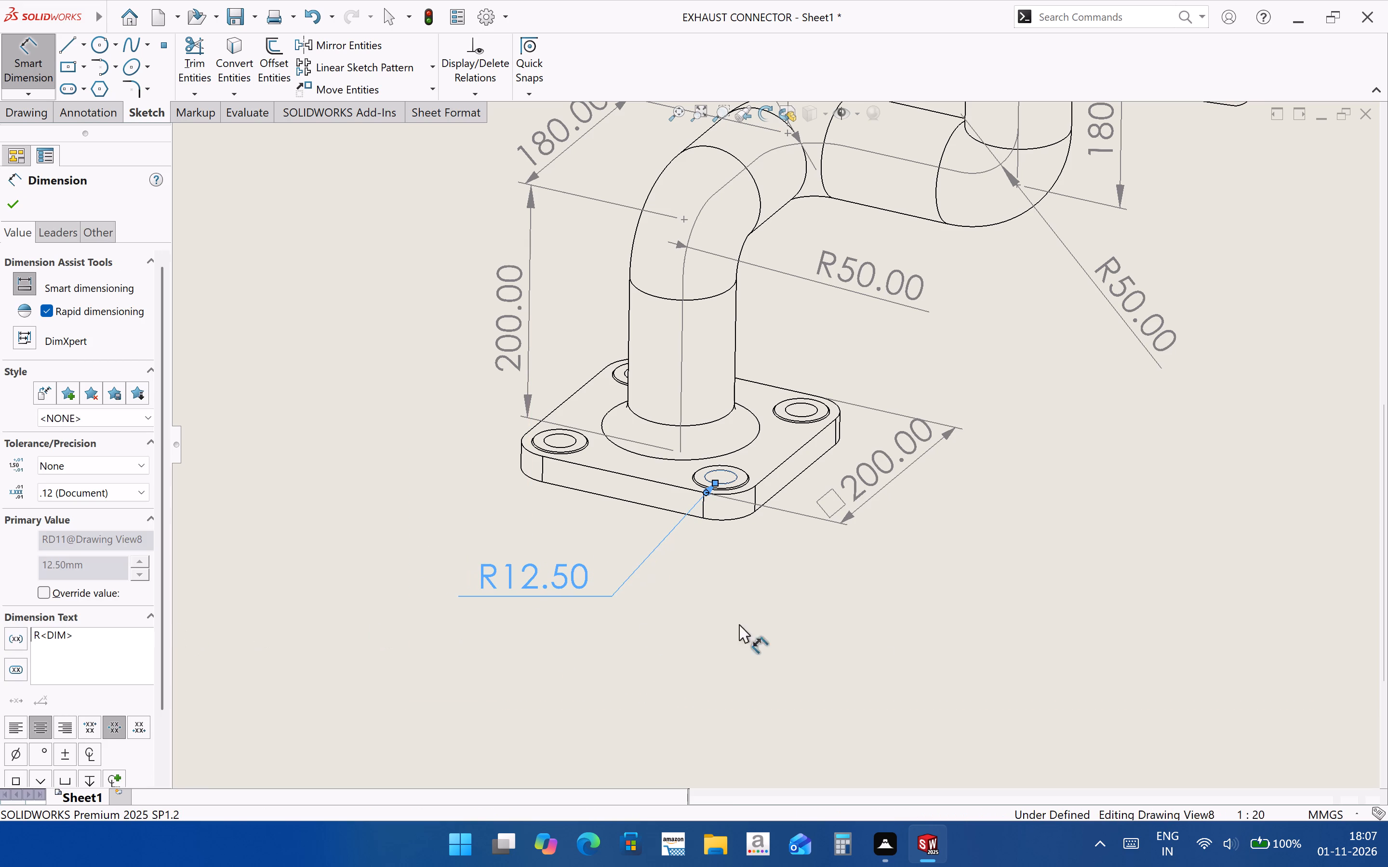
pyautogui.click(882, 763)
# Add a radius dimension to the outer ring around the front bolt hole, placing it below the hole dimension without the TRUE prefix.
pyautogui.scroll(-6, 721, 453)
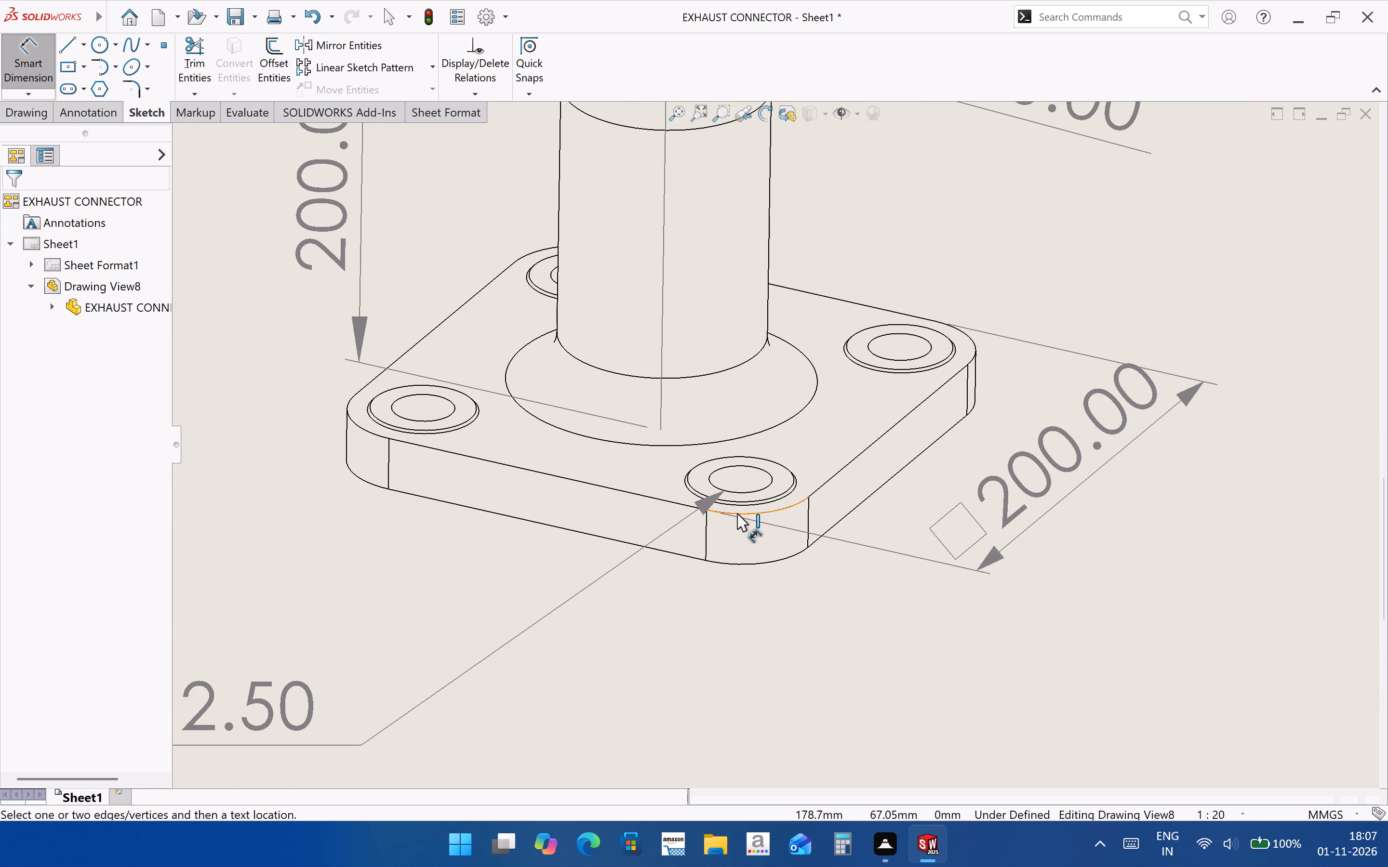
pyautogui.click(765, 500)
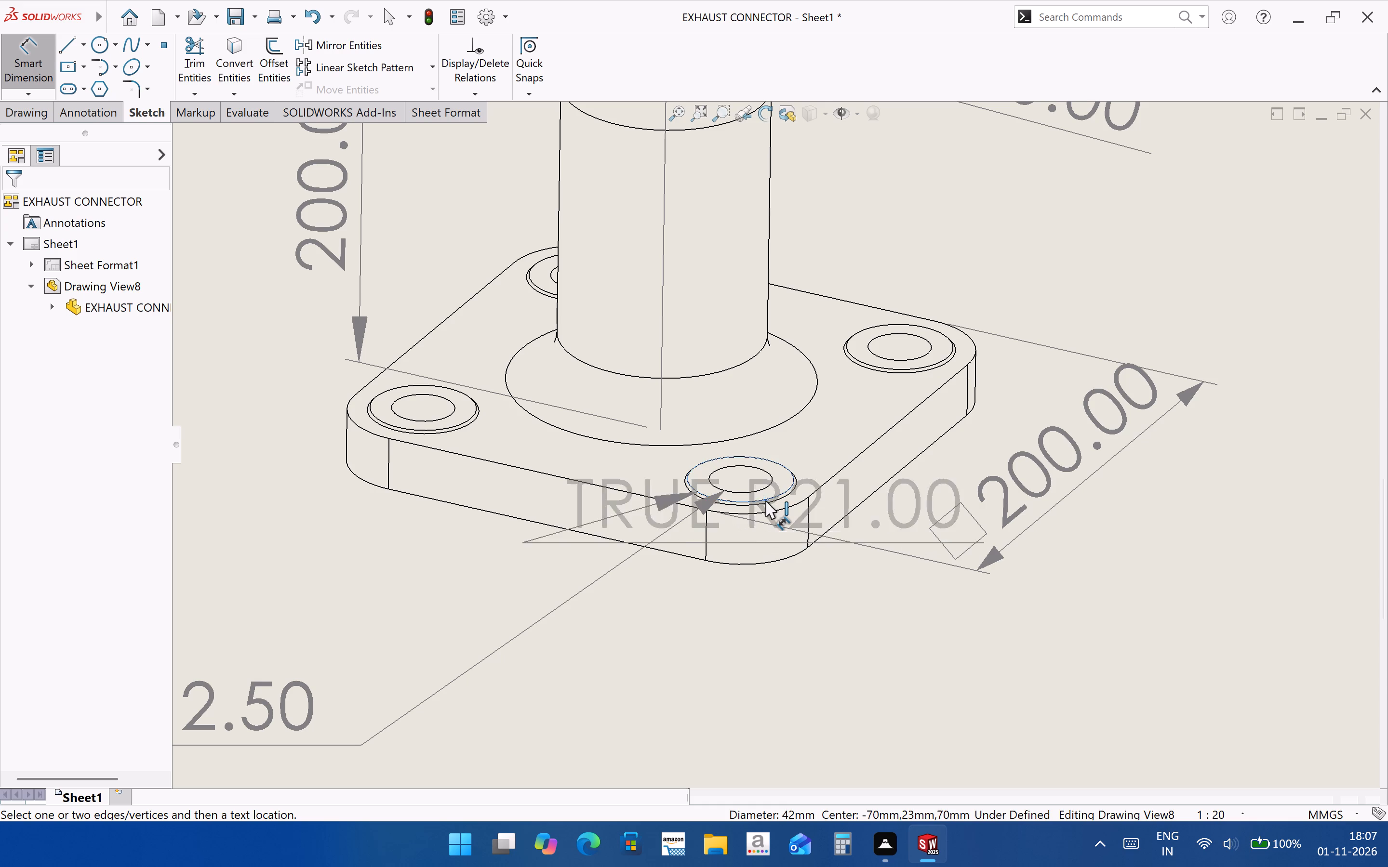
pyautogui.scroll(3, 774, 666)
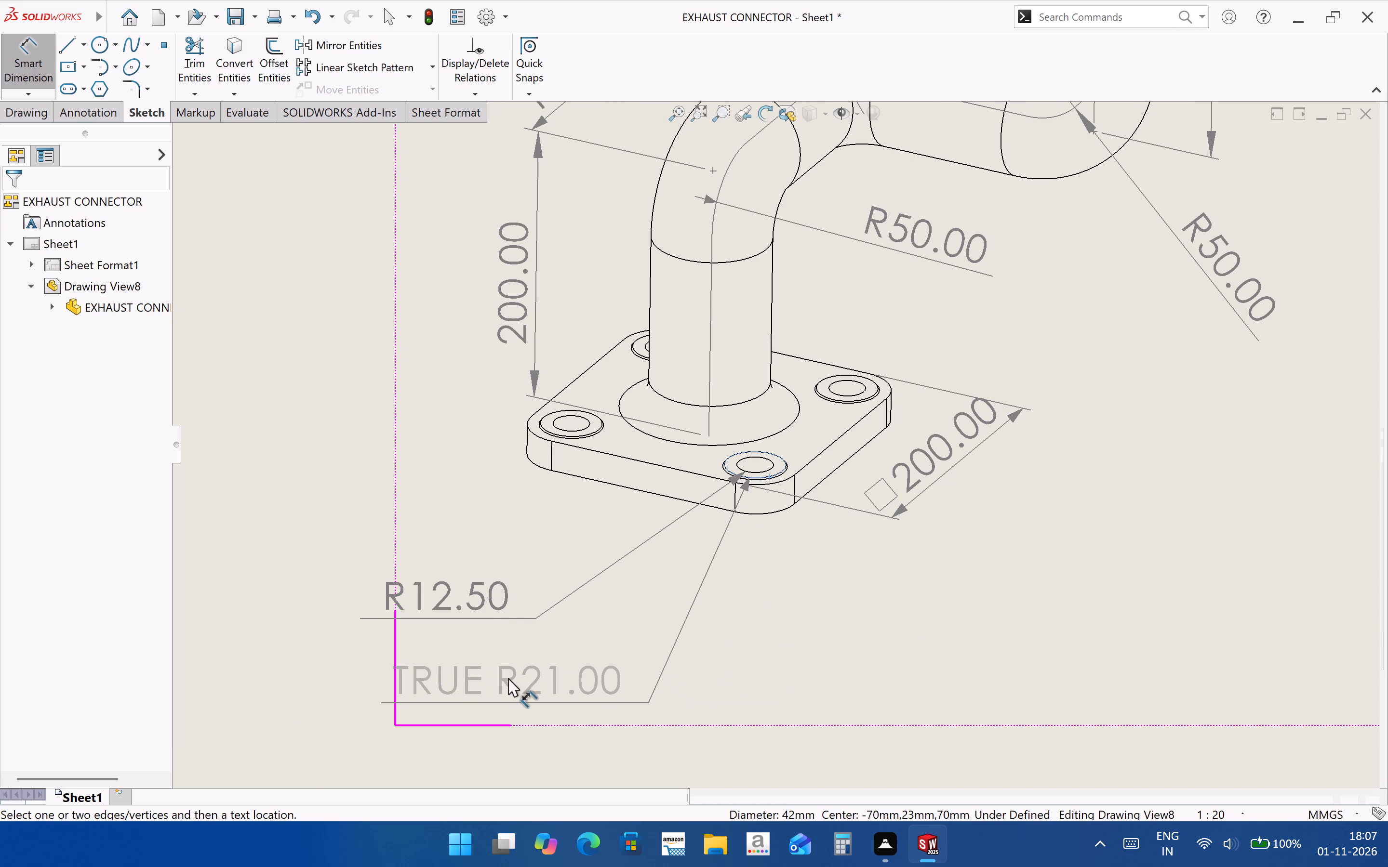
pyautogui.click(612, 658)
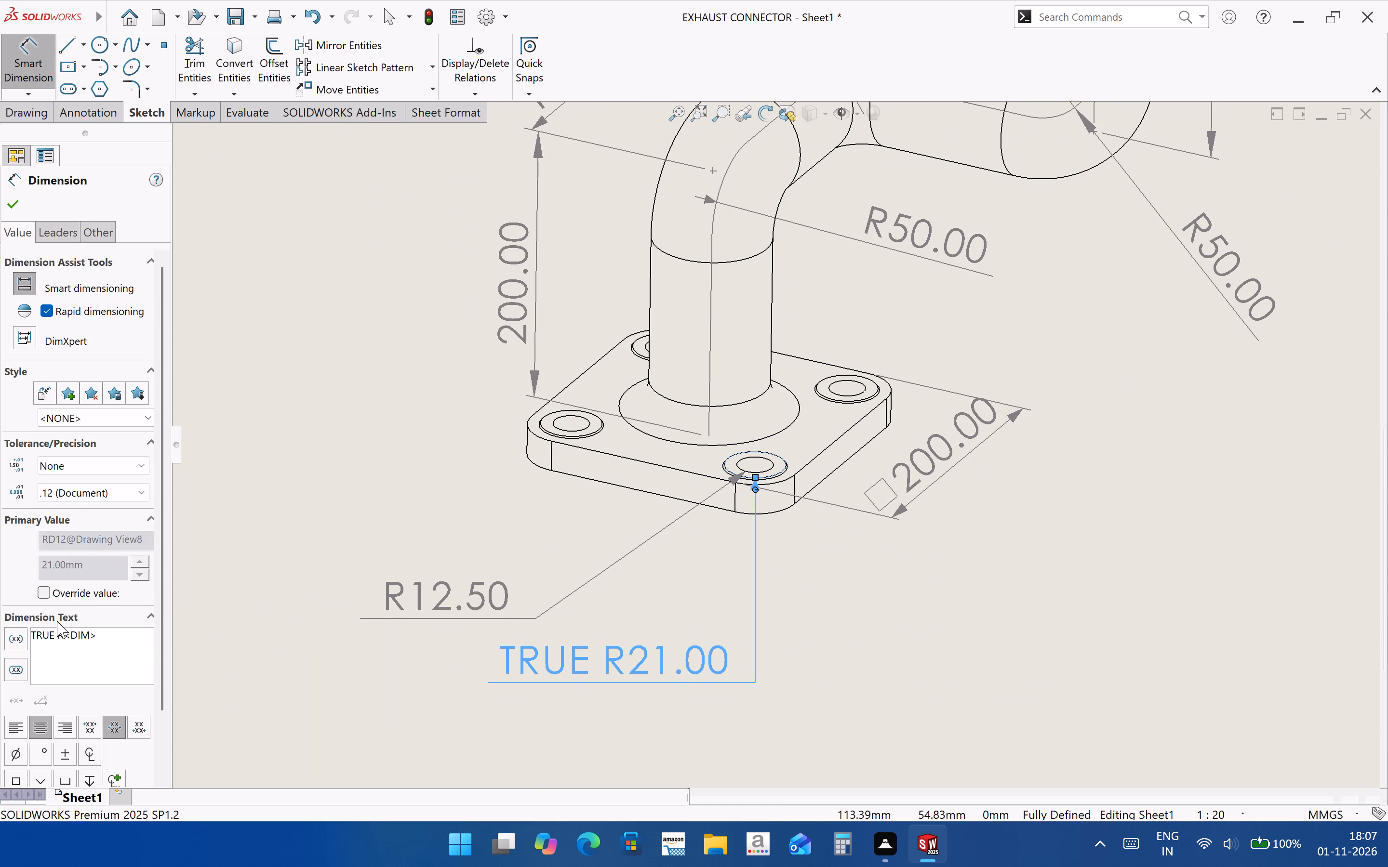
pyautogui.click(52, 637)
pyautogui.press('BackSpace')
pyautogui.press('BackSpace')
pyautogui.press('BackSpace')
pyautogui.press('BackSpace')
pyautogui.click(945, 623)
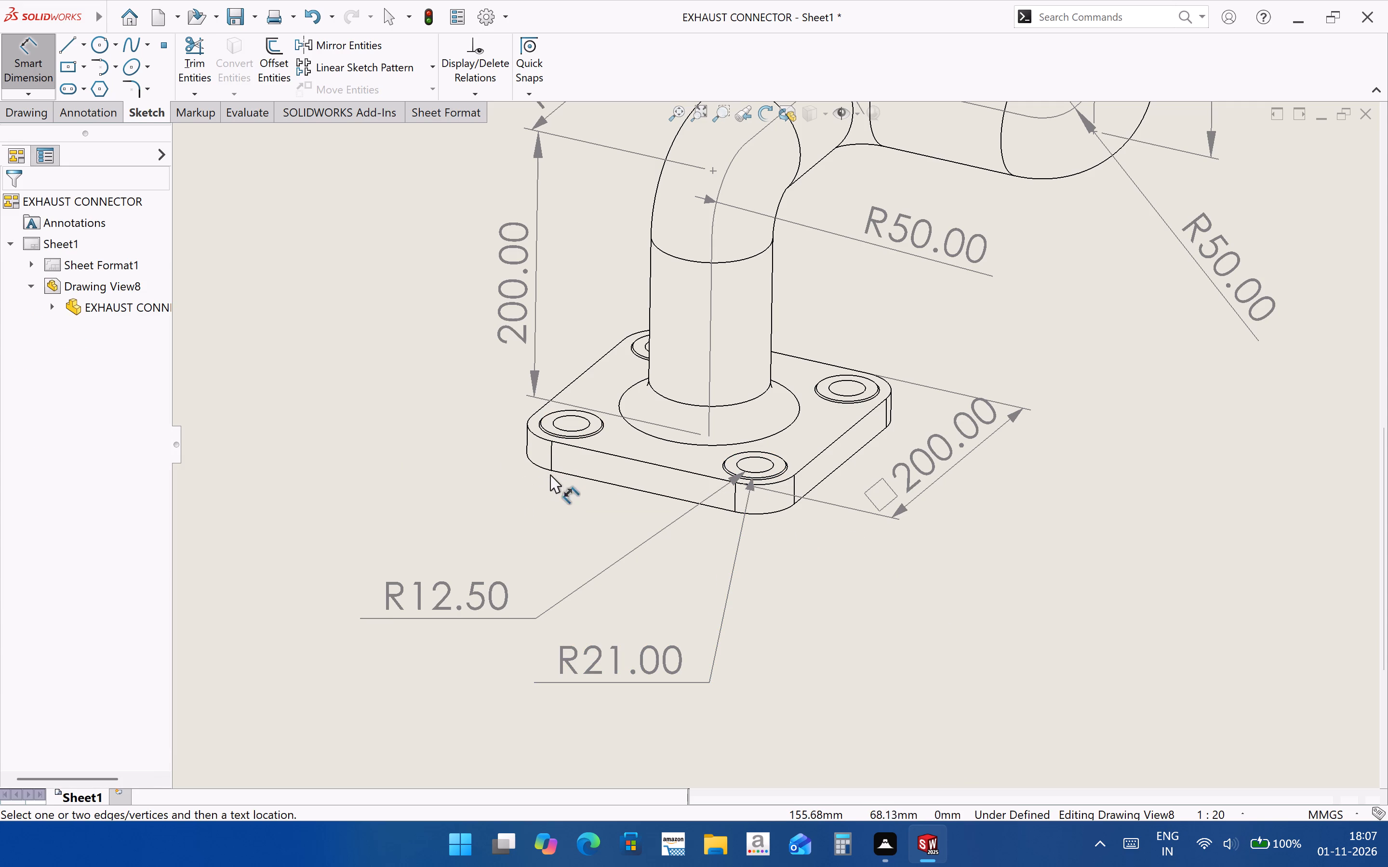
# Dimension the radius of the base flange's left rounded corner, placing it beside the flange and removing the TRUE prefix.
pyautogui.click(541, 437)
pyautogui.click(336, 439)
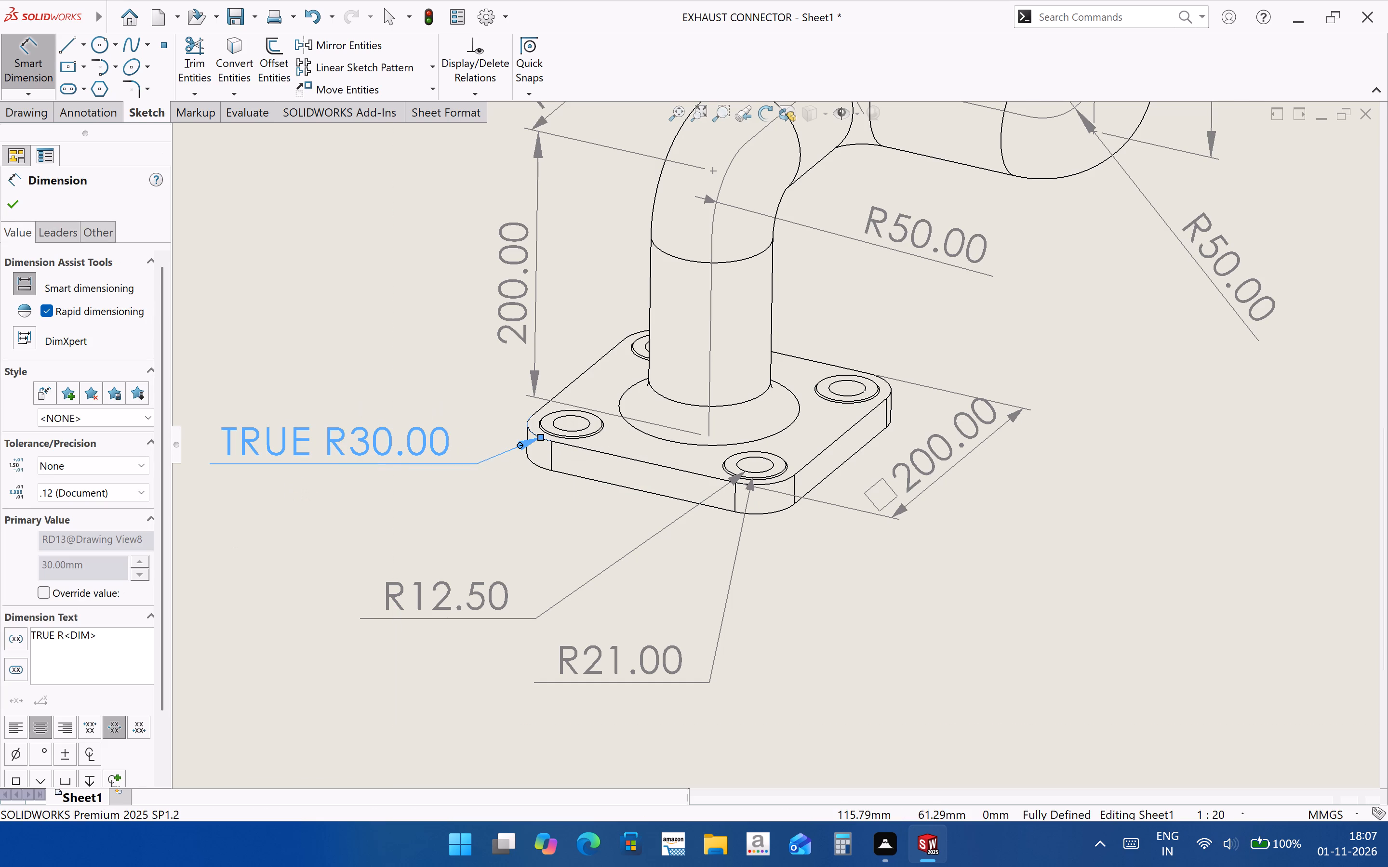
pyautogui.click(55, 631)
pyautogui.press('BackSpace')
pyautogui.press('BackSpace')
pyautogui.press('BackSpace')
pyautogui.press('BackSpace')
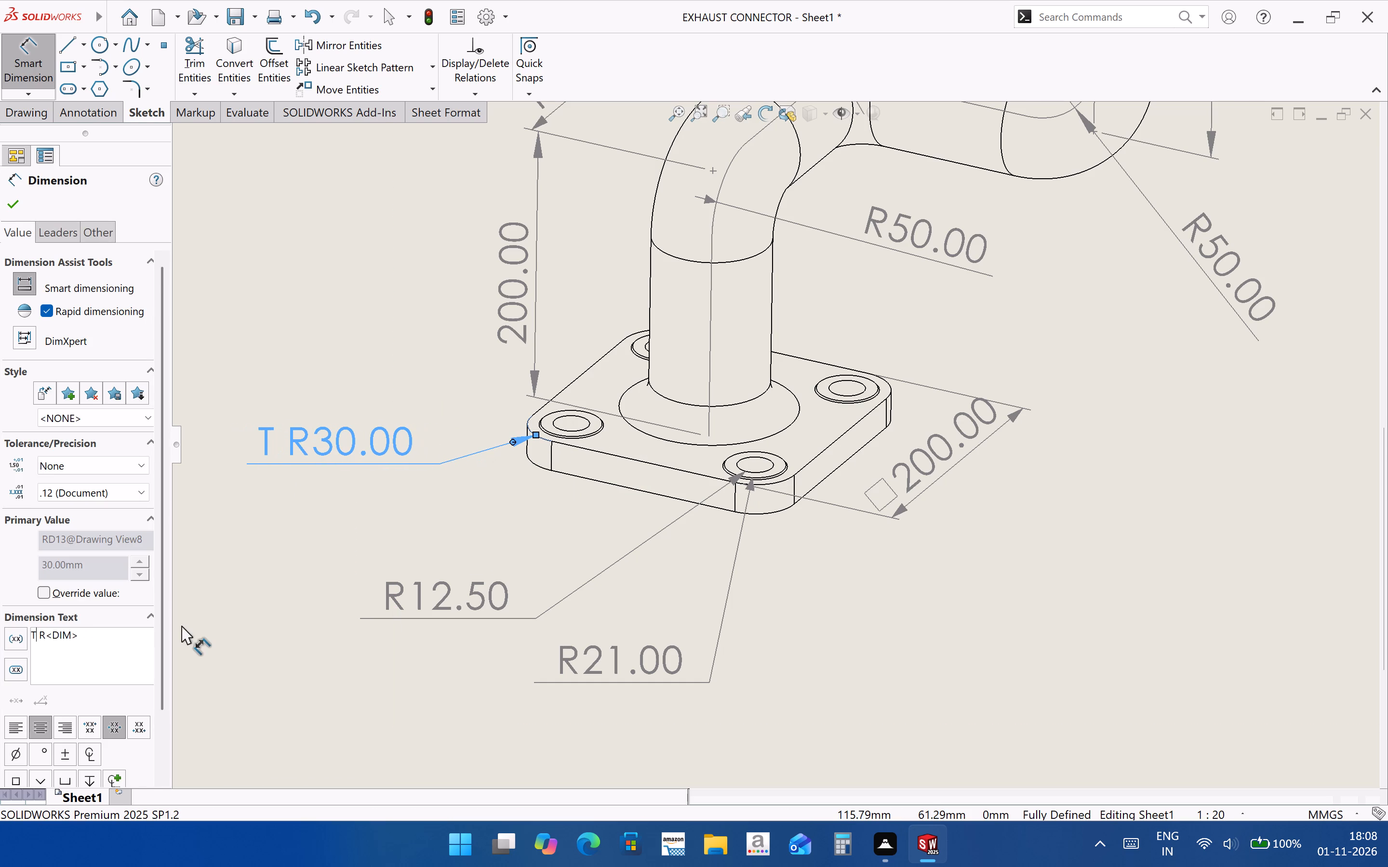
pyautogui.press('BackSpace')
pyautogui.click(1037, 704)
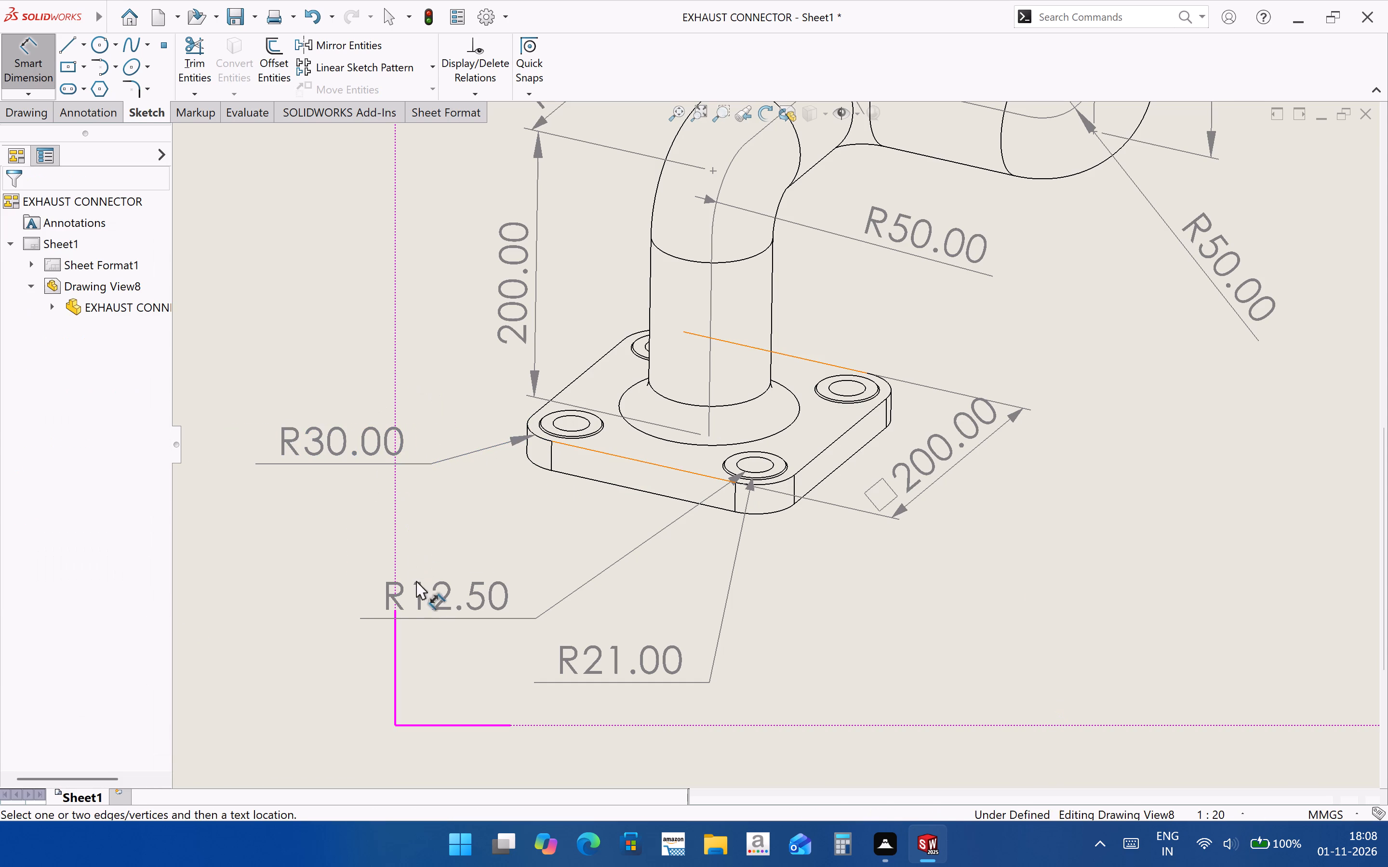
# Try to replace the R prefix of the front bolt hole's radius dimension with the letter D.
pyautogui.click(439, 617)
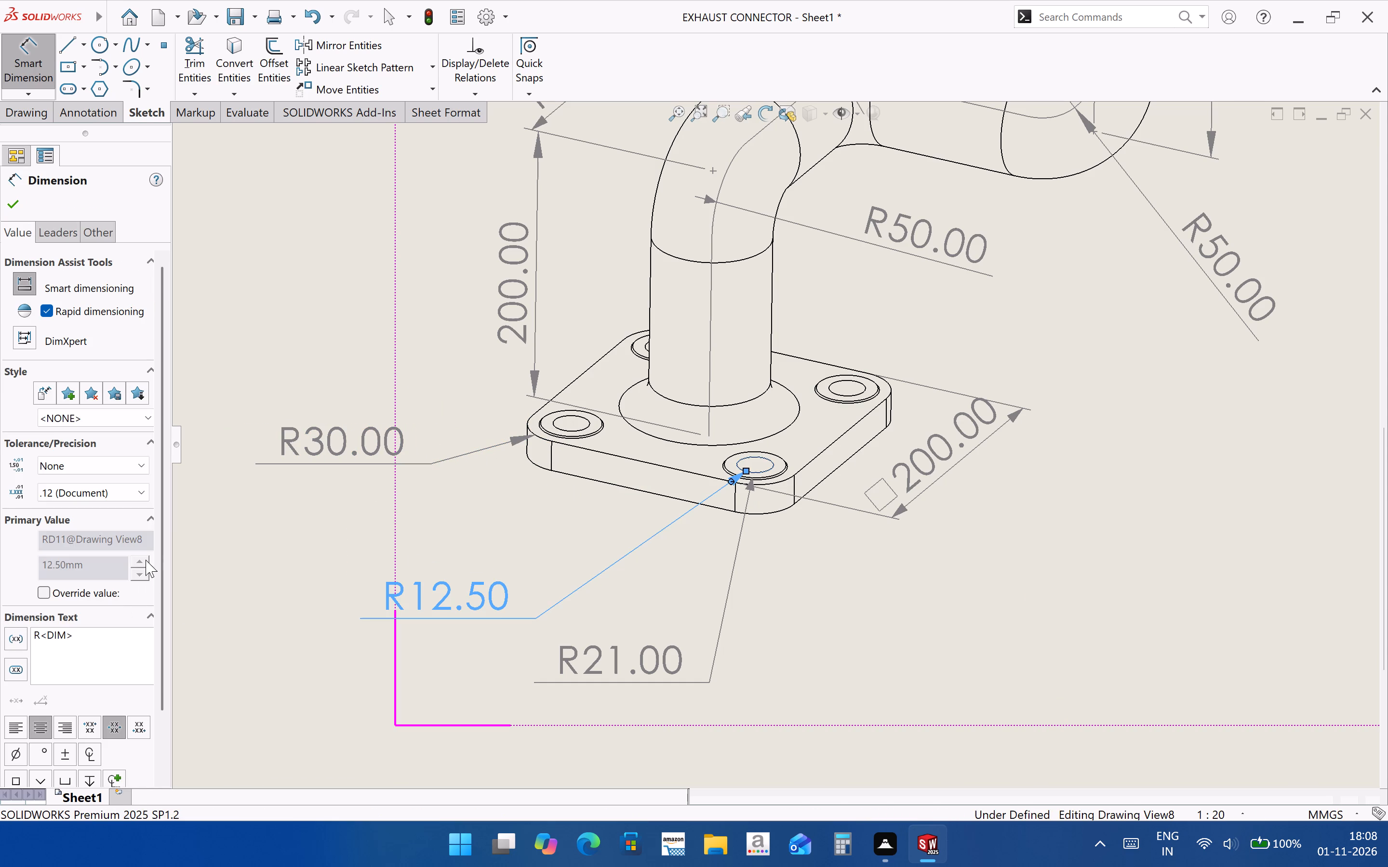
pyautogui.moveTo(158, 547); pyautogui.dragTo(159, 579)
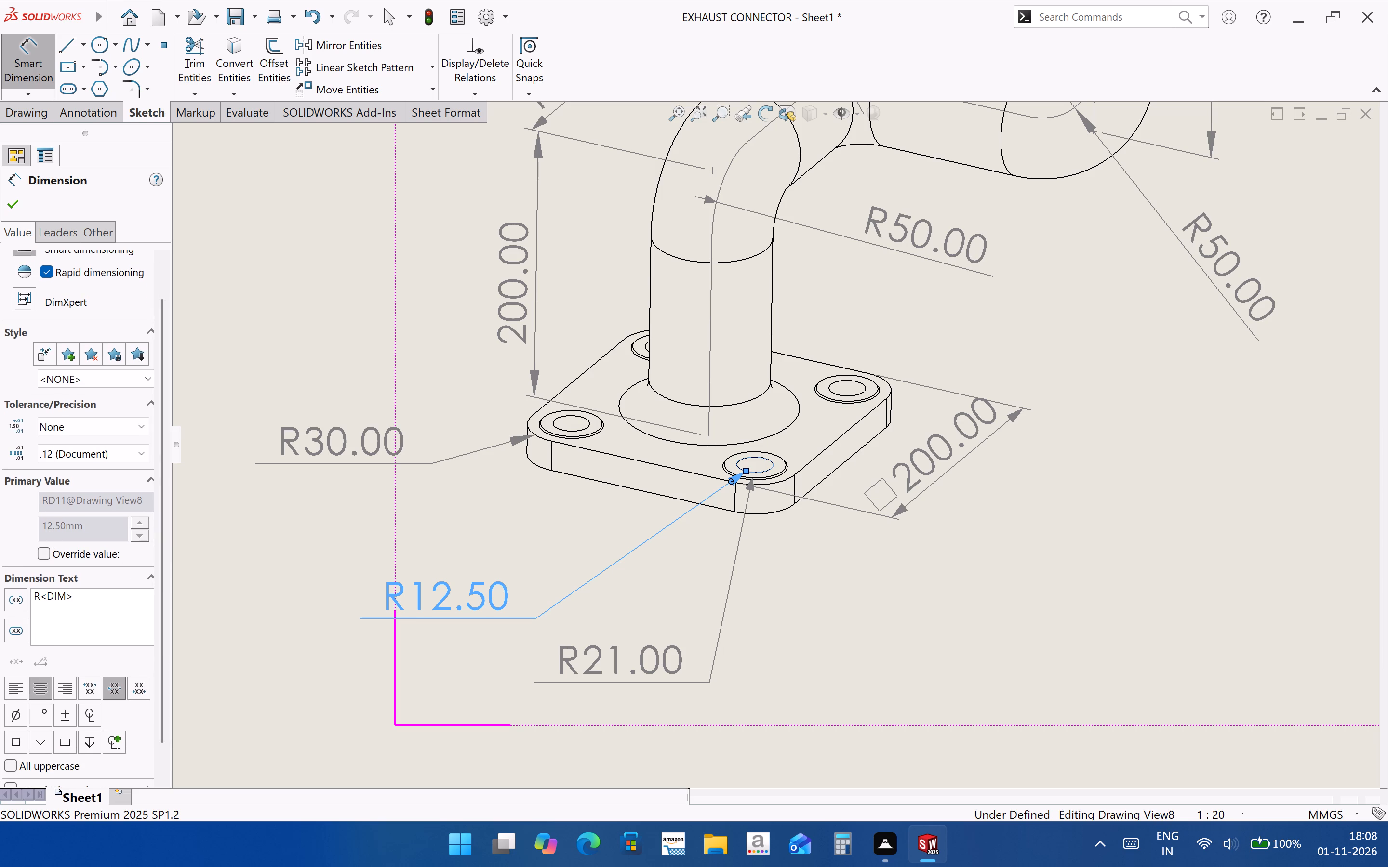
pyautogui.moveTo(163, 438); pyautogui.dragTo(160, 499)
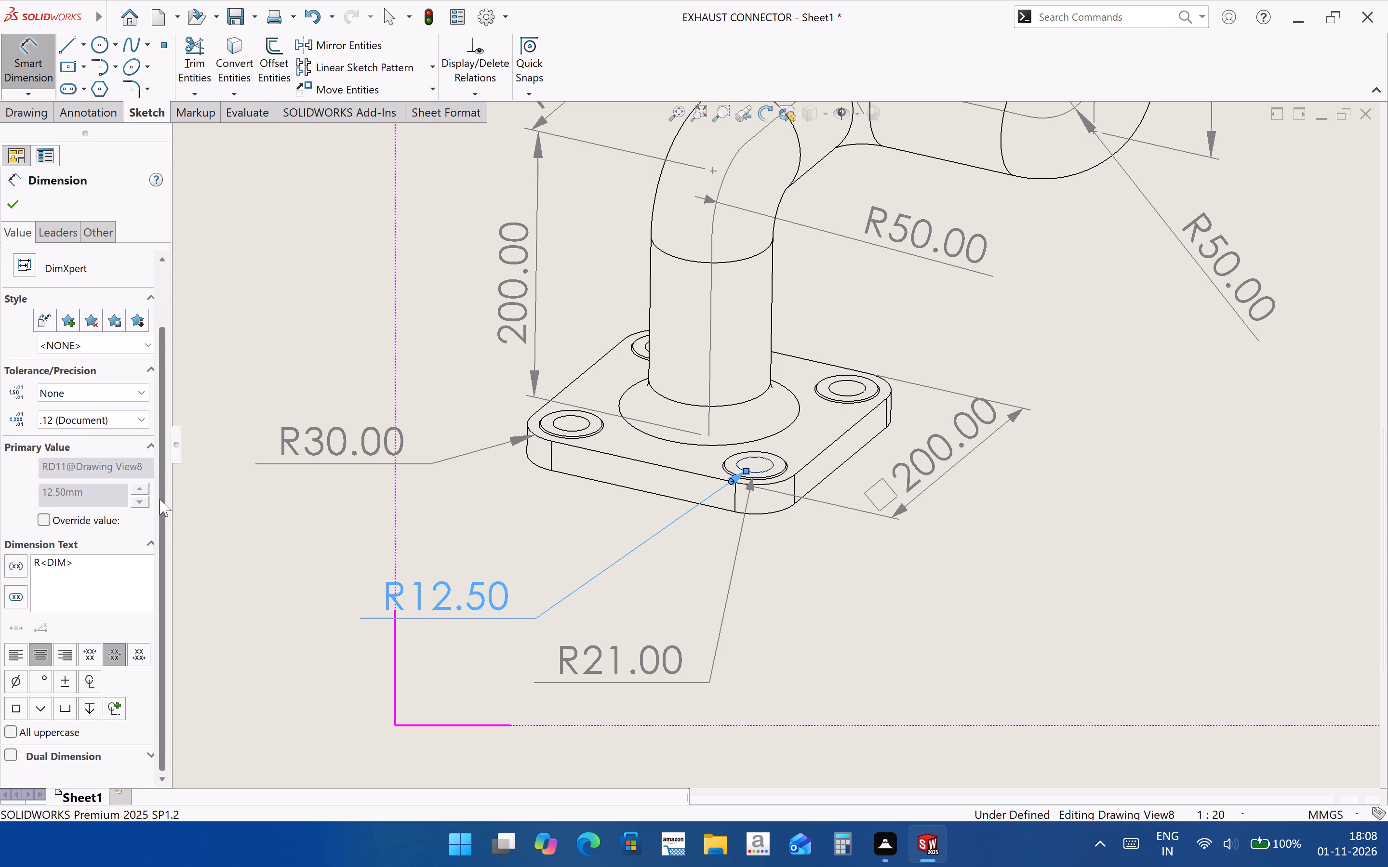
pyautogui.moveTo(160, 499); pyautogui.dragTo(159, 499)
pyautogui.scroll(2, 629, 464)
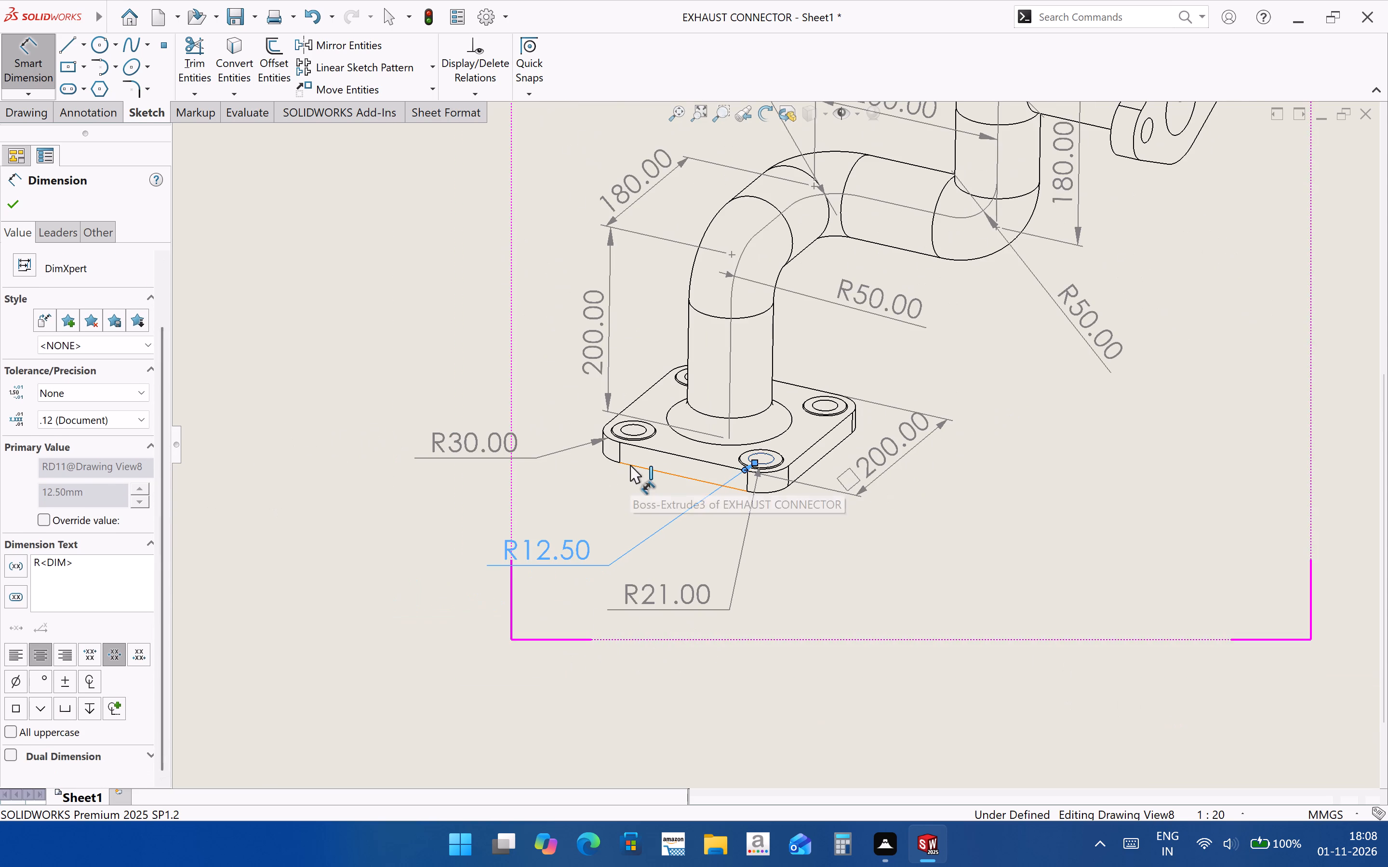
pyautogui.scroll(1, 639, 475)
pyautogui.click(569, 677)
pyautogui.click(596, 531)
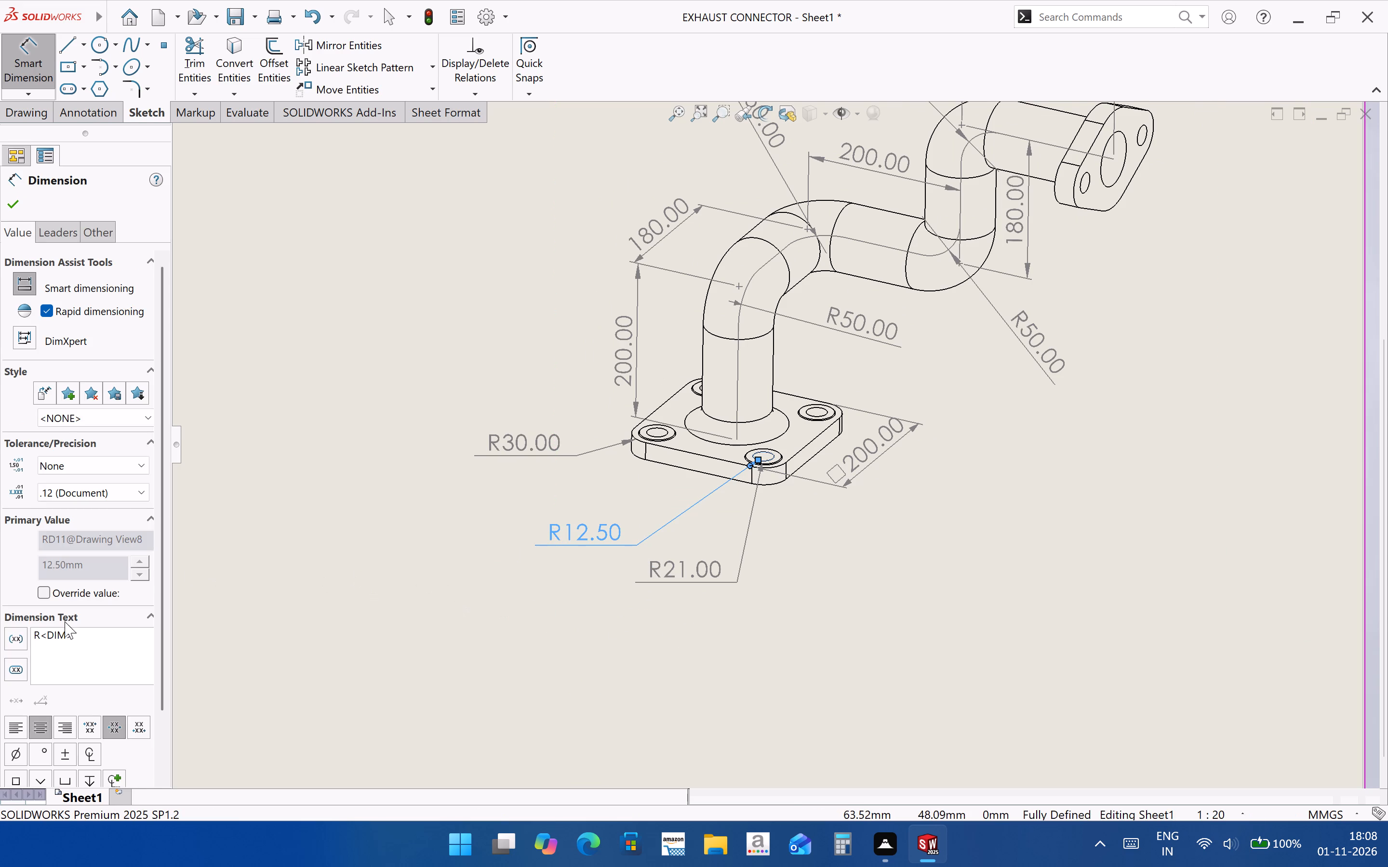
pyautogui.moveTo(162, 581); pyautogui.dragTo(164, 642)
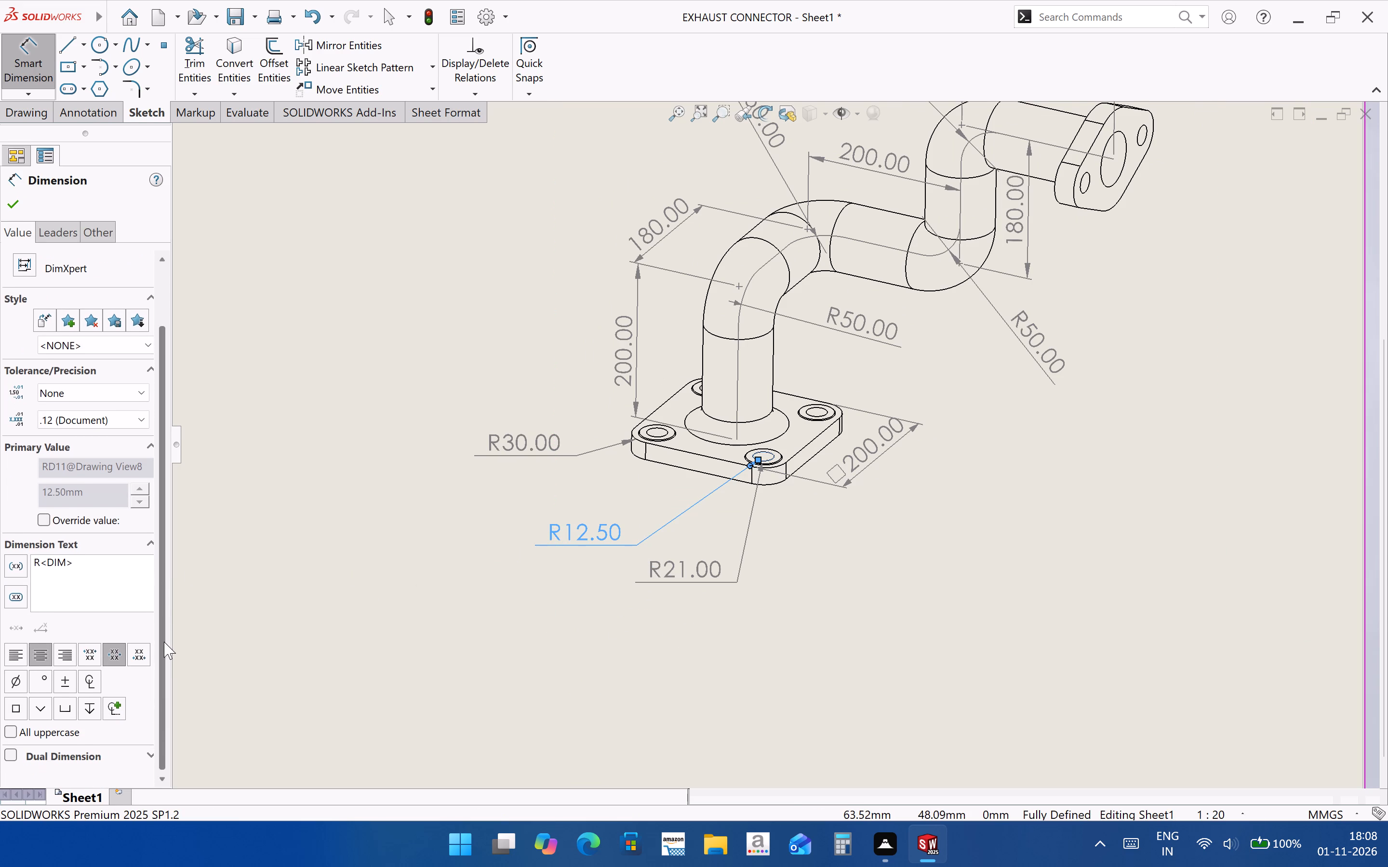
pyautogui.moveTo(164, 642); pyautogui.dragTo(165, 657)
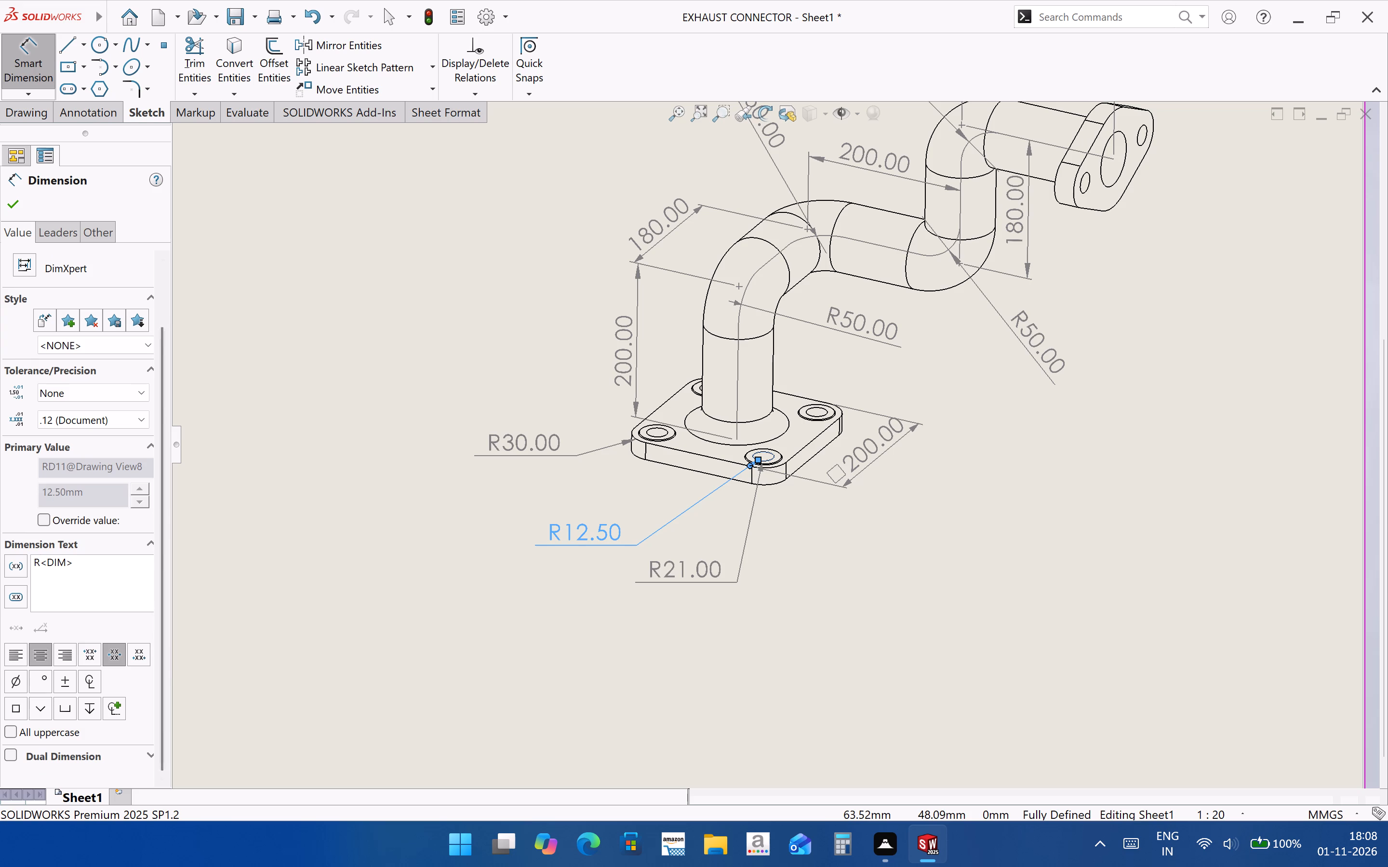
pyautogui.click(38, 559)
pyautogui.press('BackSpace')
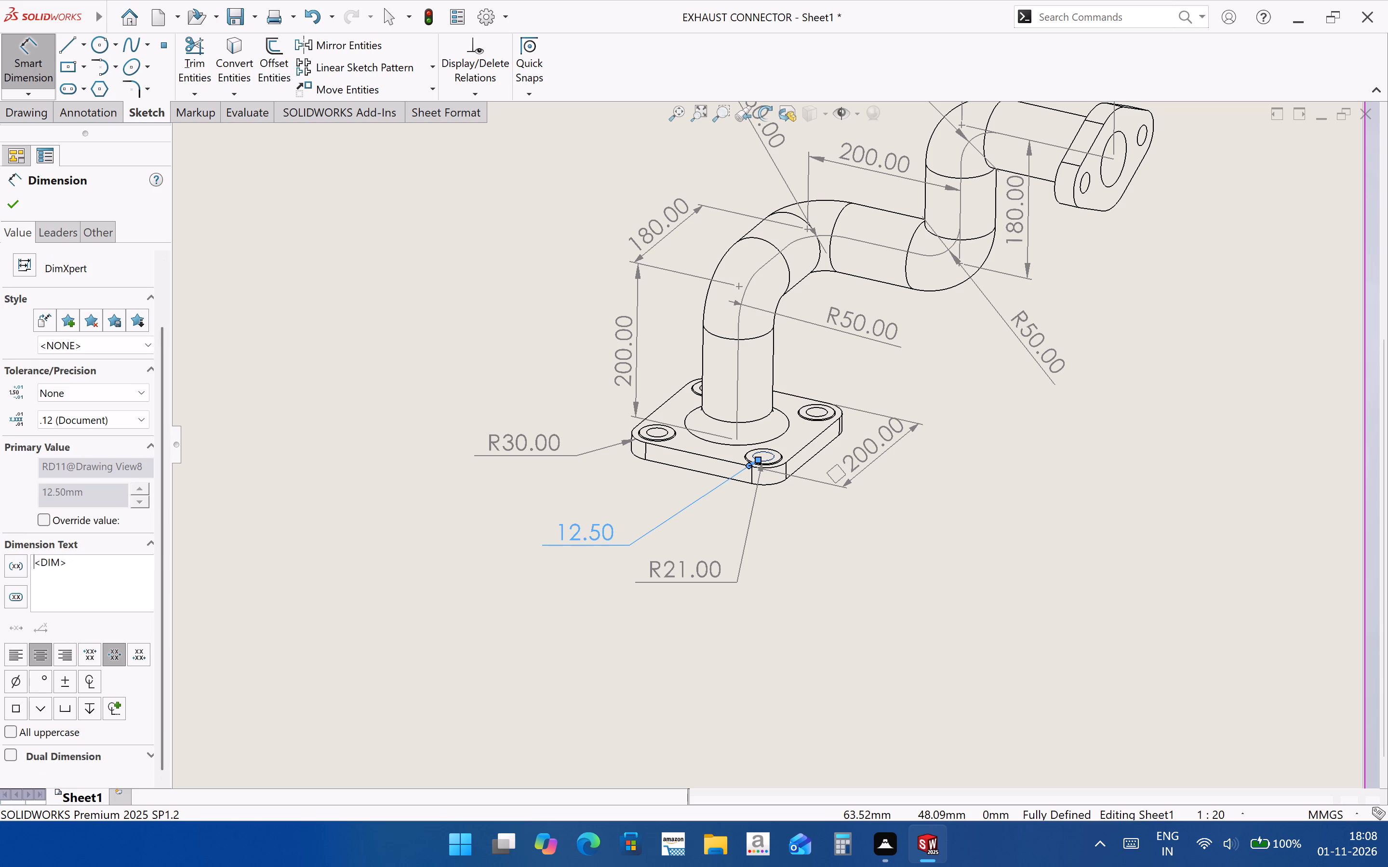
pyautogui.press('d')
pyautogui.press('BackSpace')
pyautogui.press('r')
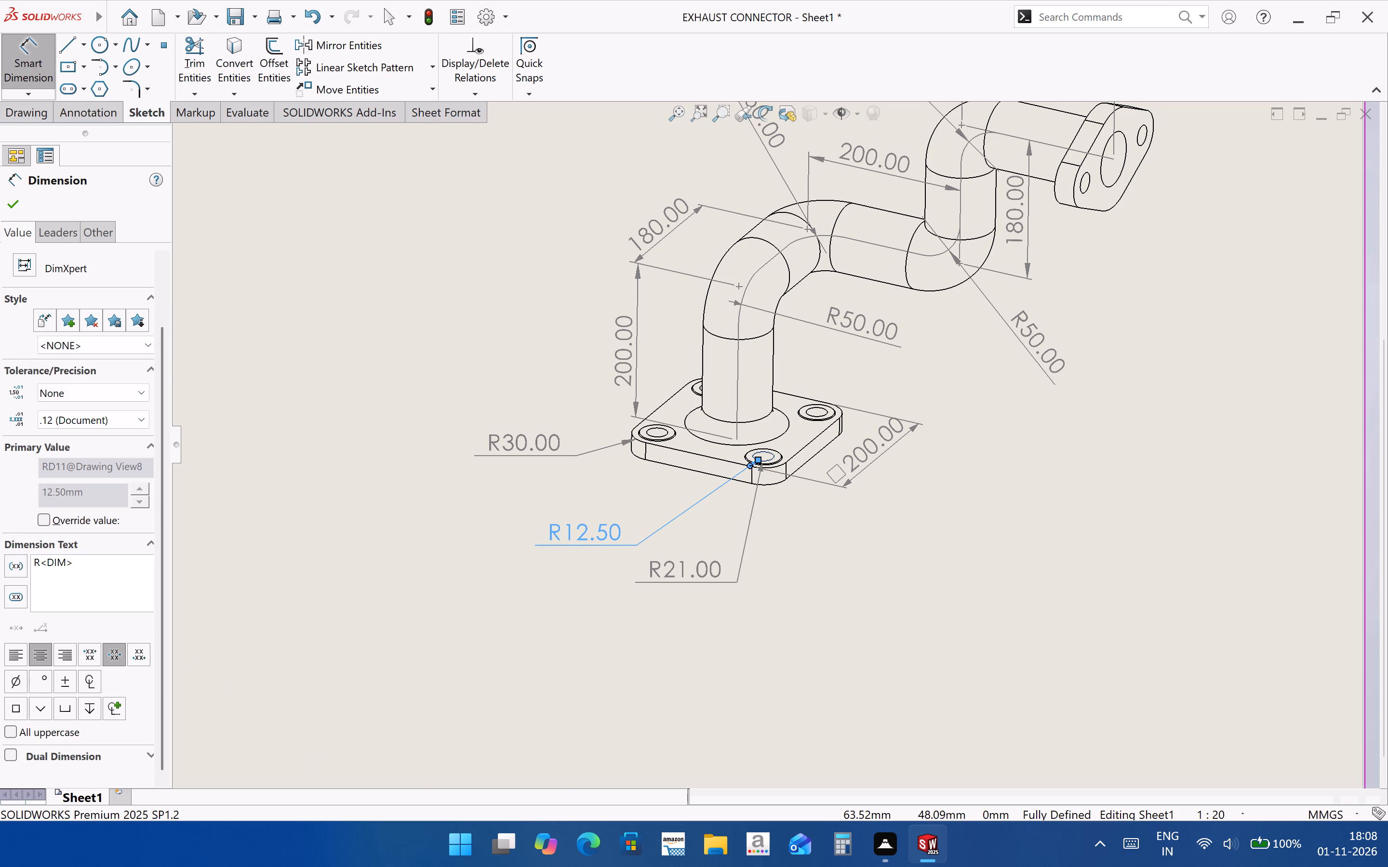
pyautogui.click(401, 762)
# Display the front bolt hole's dimension and its outer ring's dimension as diameters instead of radii.
pyautogui.click(573, 541)
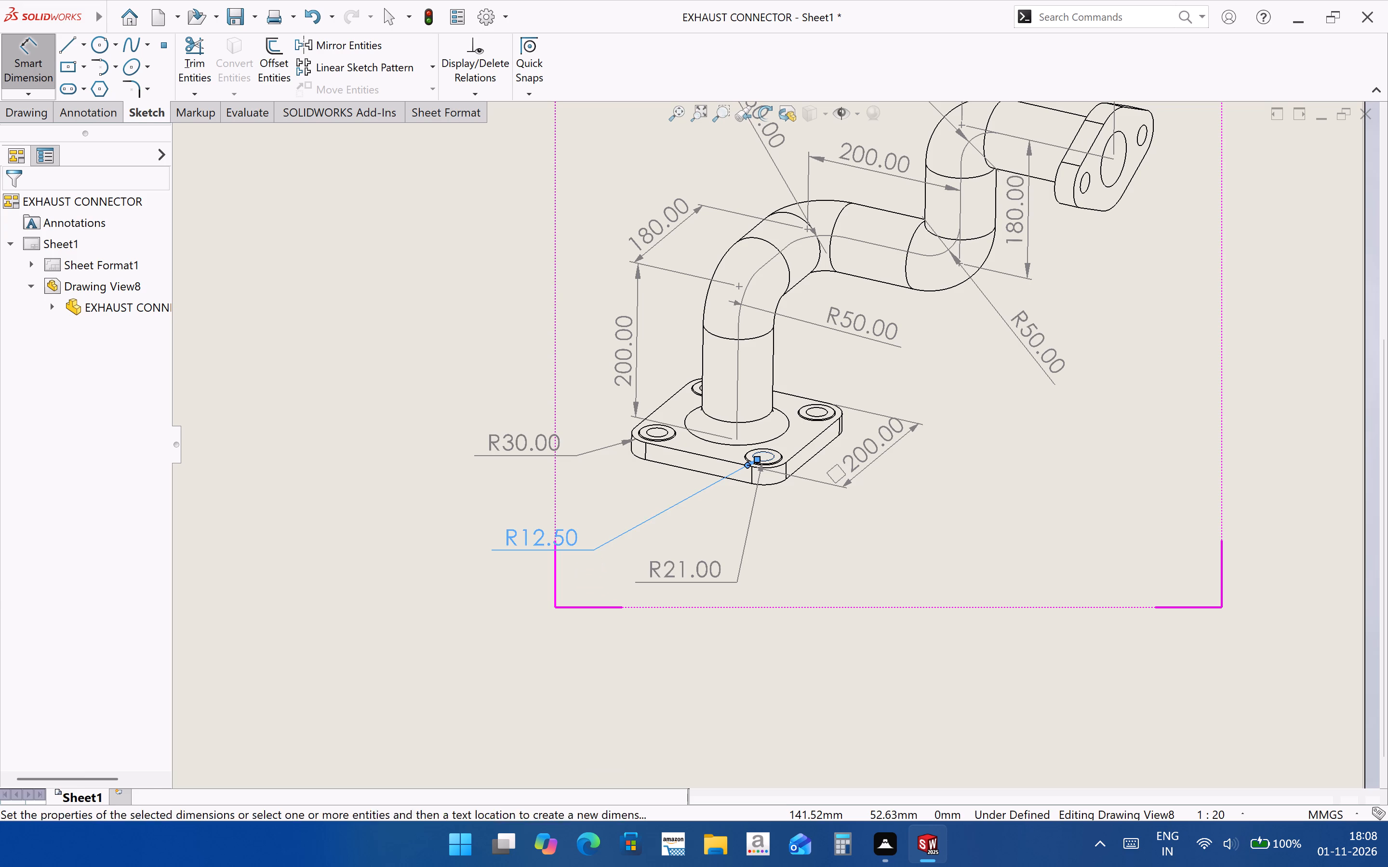
pyautogui.click(625, 508)
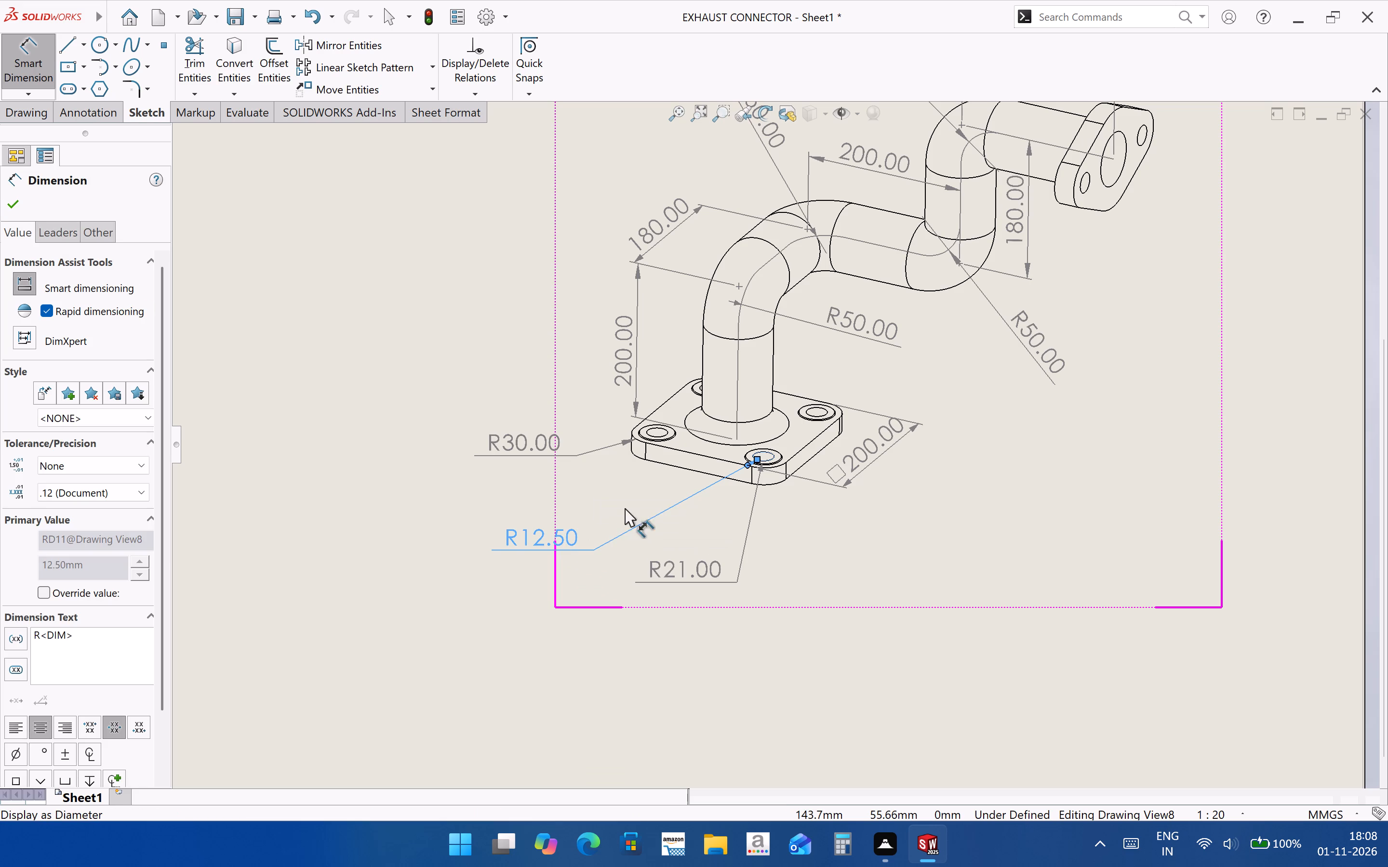
pyautogui.click(569, 632)
pyautogui.click(695, 573)
pyautogui.rightClick(694, 573)
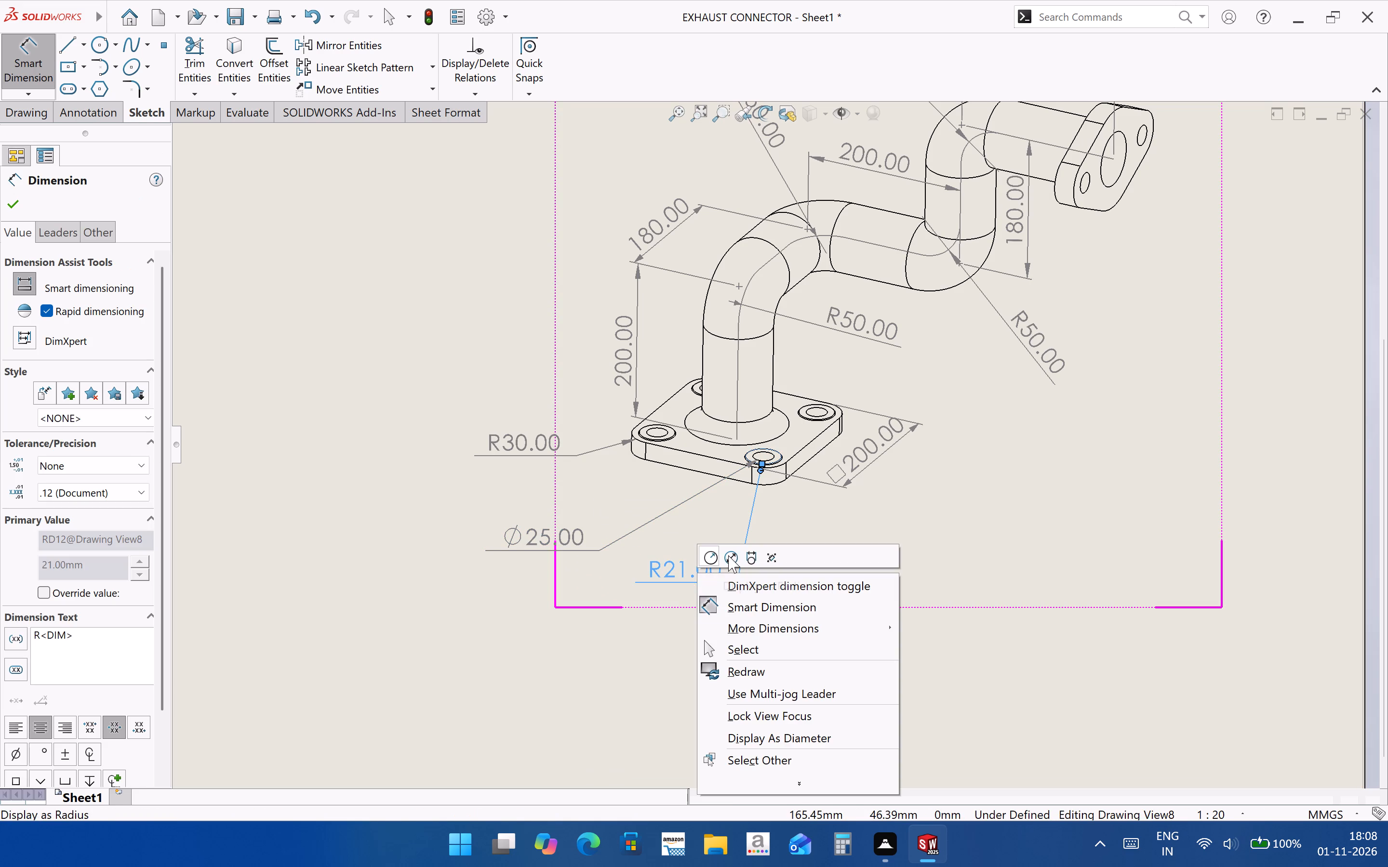
pyautogui.click(728, 555)
pyautogui.click(585, 687)
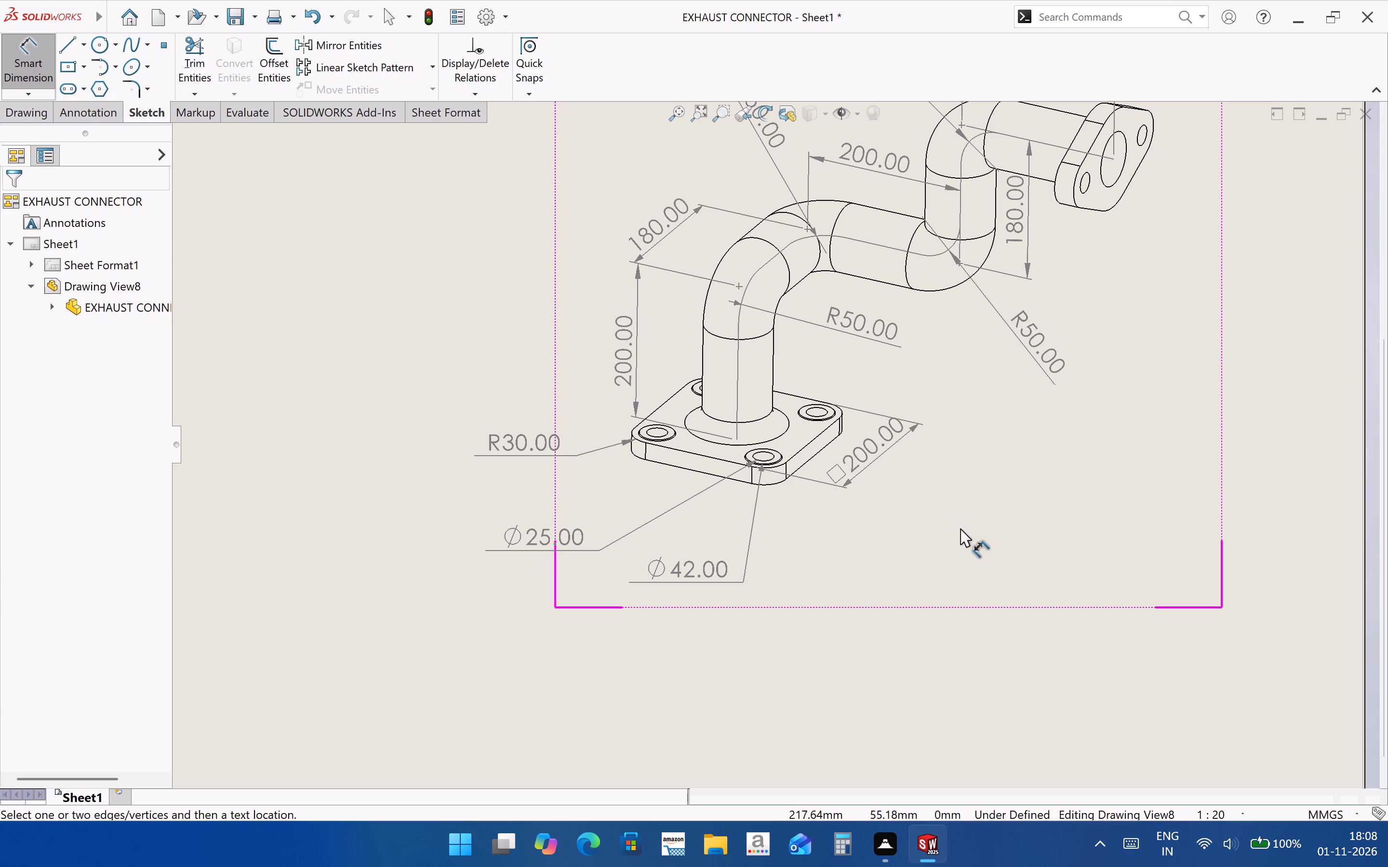
pyautogui.click(772, 689)
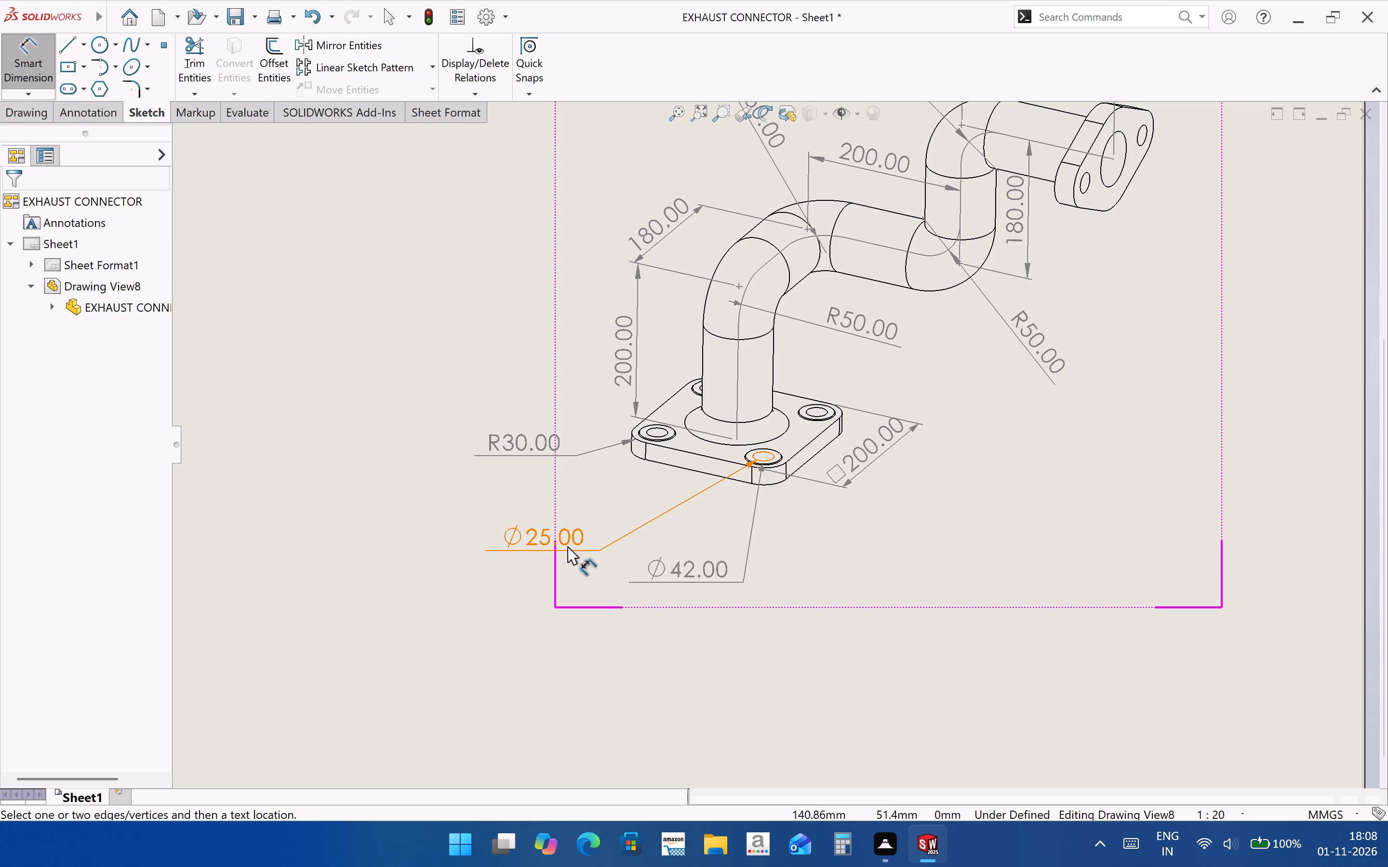
# Move the front bolt hole's diameter dimension closer to the base flange.
pyautogui.moveTo(567, 546); pyautogui.dragTo(616, 528)
pyautogui.click(717, 659)
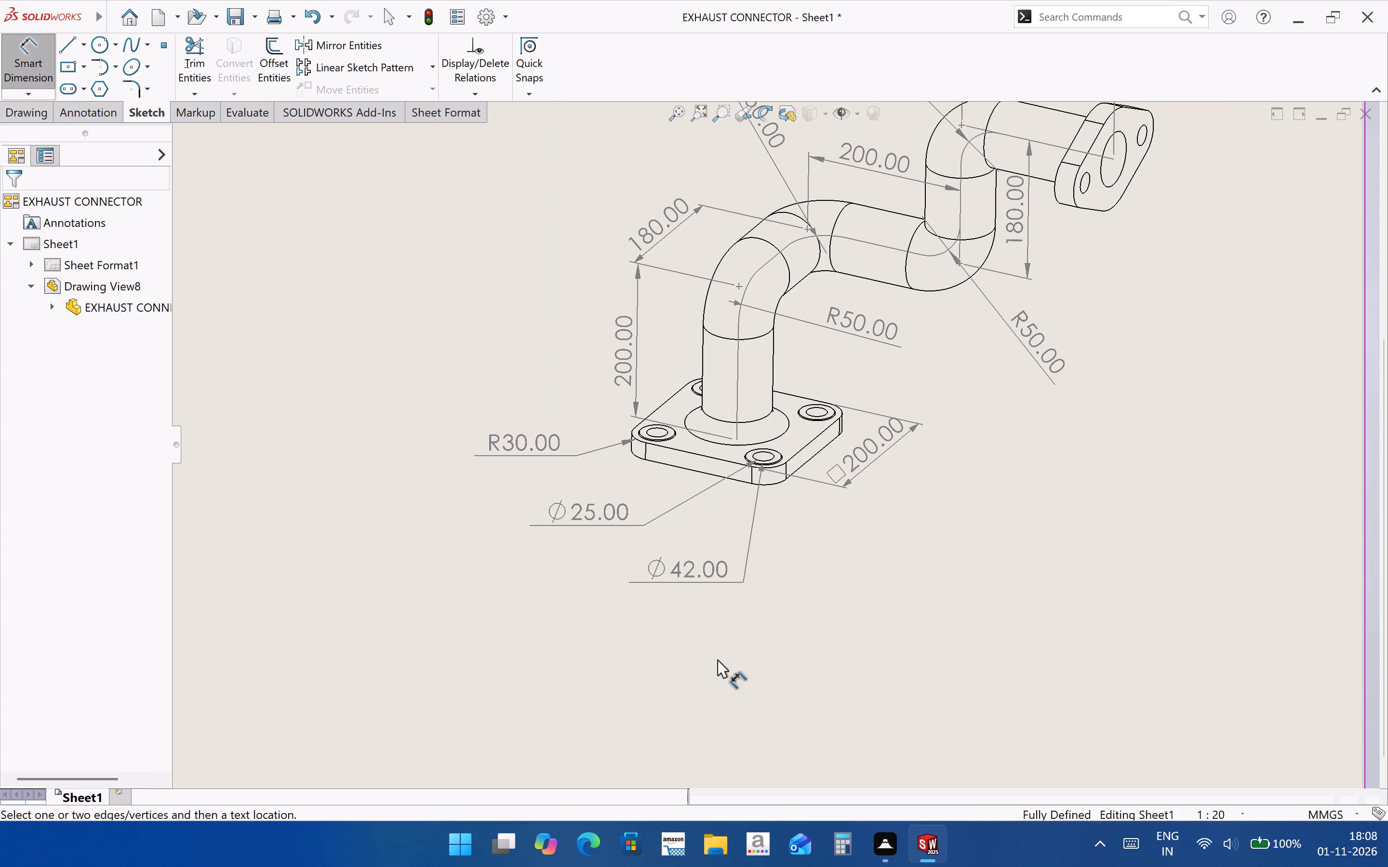
# Add a radius dimension to the circular edge around the pipe's foot on the base flange, placing it above the flange.
pyautogui.scroll(1, 759, 592)
pyautogui.scroll(-1, 859, 320)
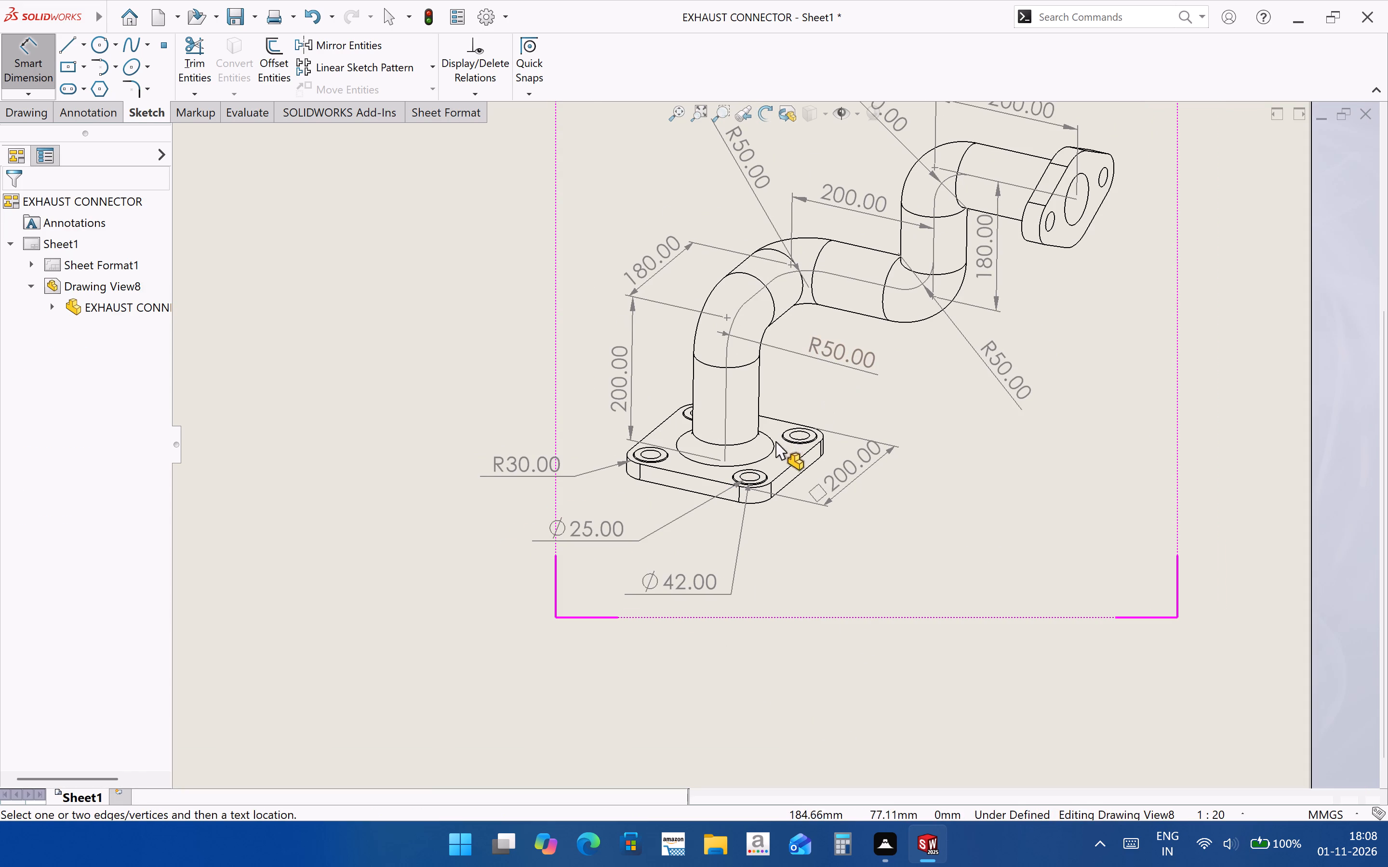
pyautogui.click(771, 452)
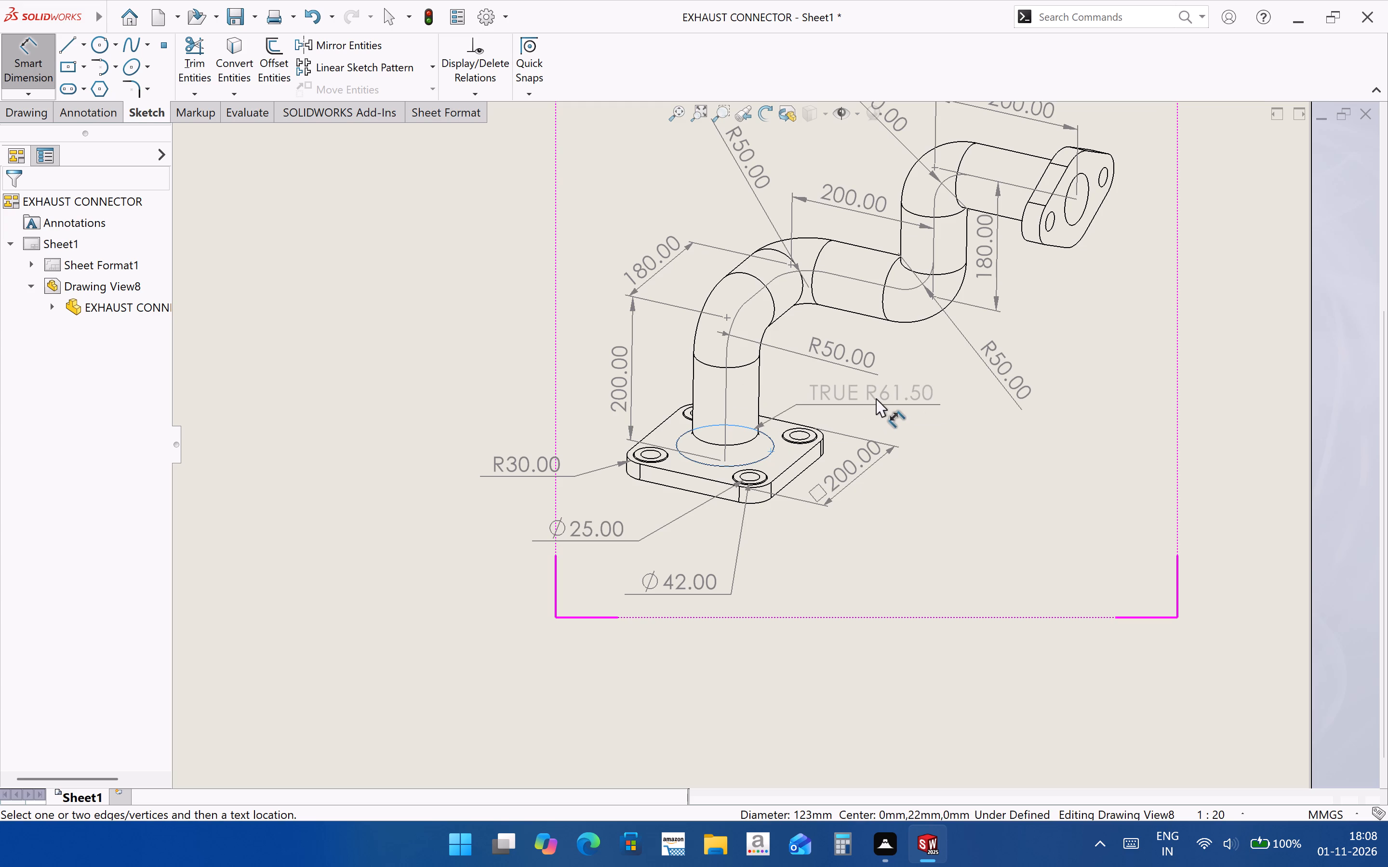
pyautogui.click(876, 398)
# Move the radius dimension of the bend above the base flange slightly upward, with its text running horizontally.
pyautogui.moveTo(868, 361); pyautogui.dragTo(869, 351)
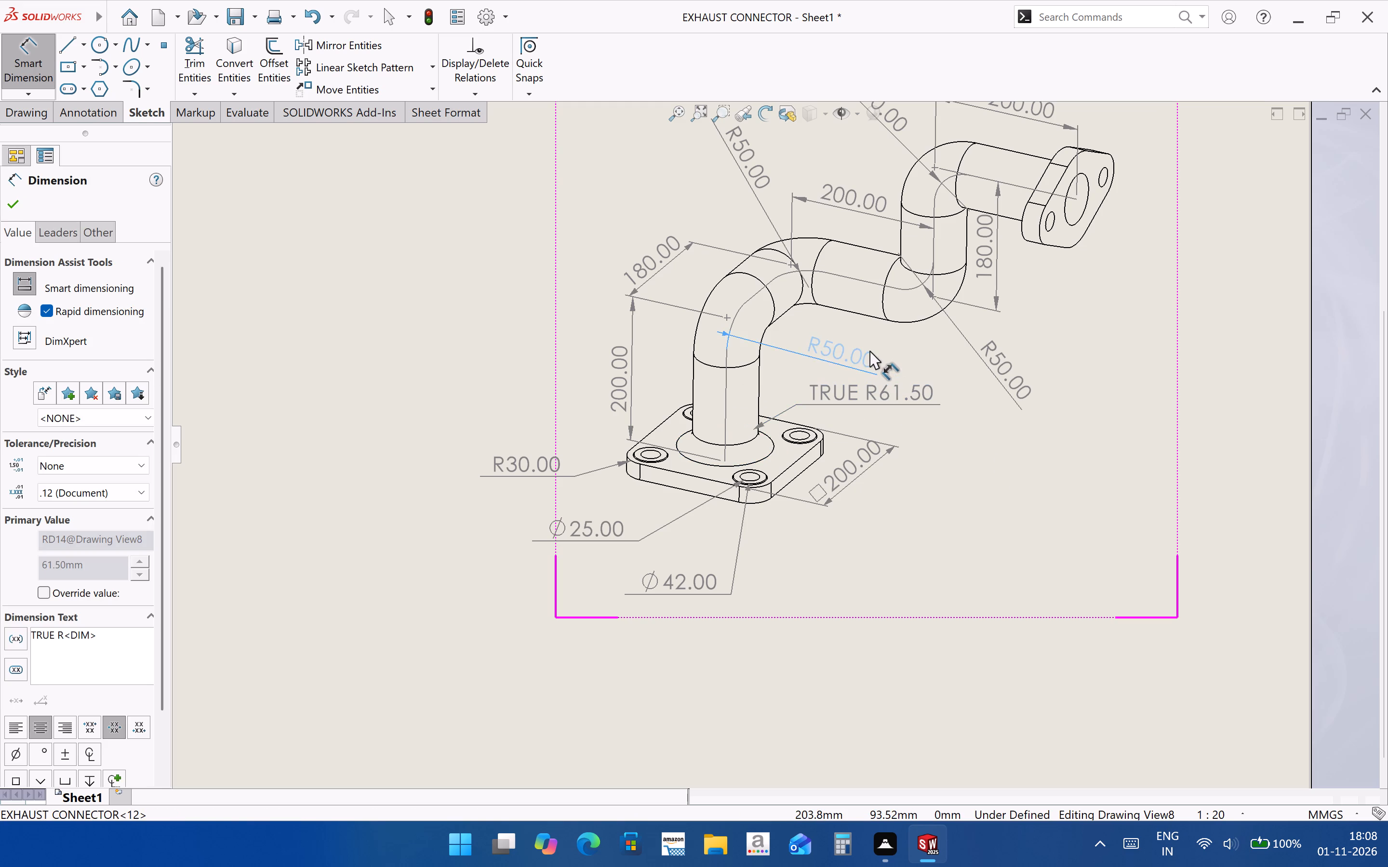
pyautogui.moveTo(869, 351); pyautogui.dragTo(873, 345)
pyautogui.click(951, 481)
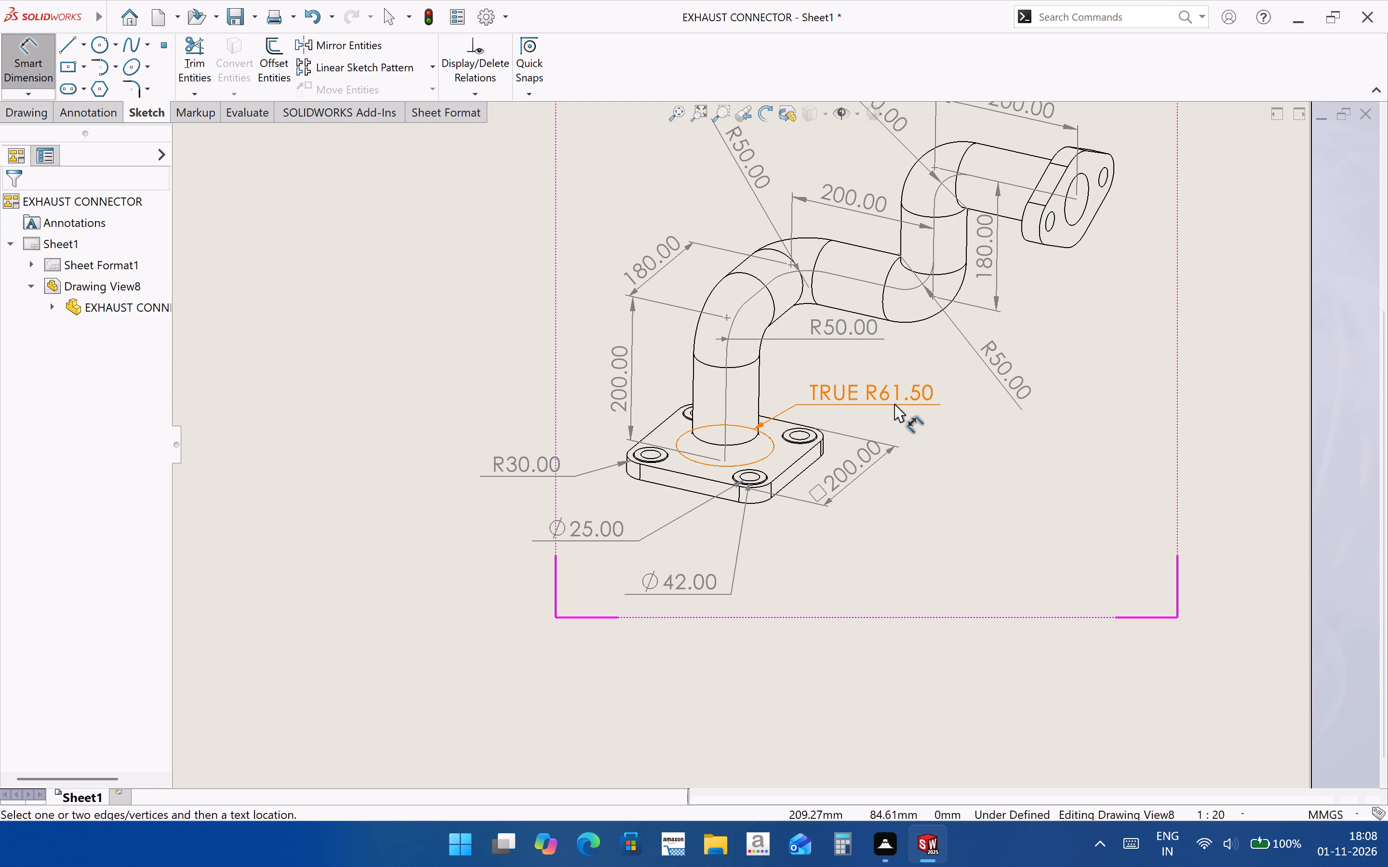
# Remove the TRUE prefix from the radius dimension of the circular edge around the pipe's foot.
pyautogui.click(894, 404)
pyautogui.click(55, 642)
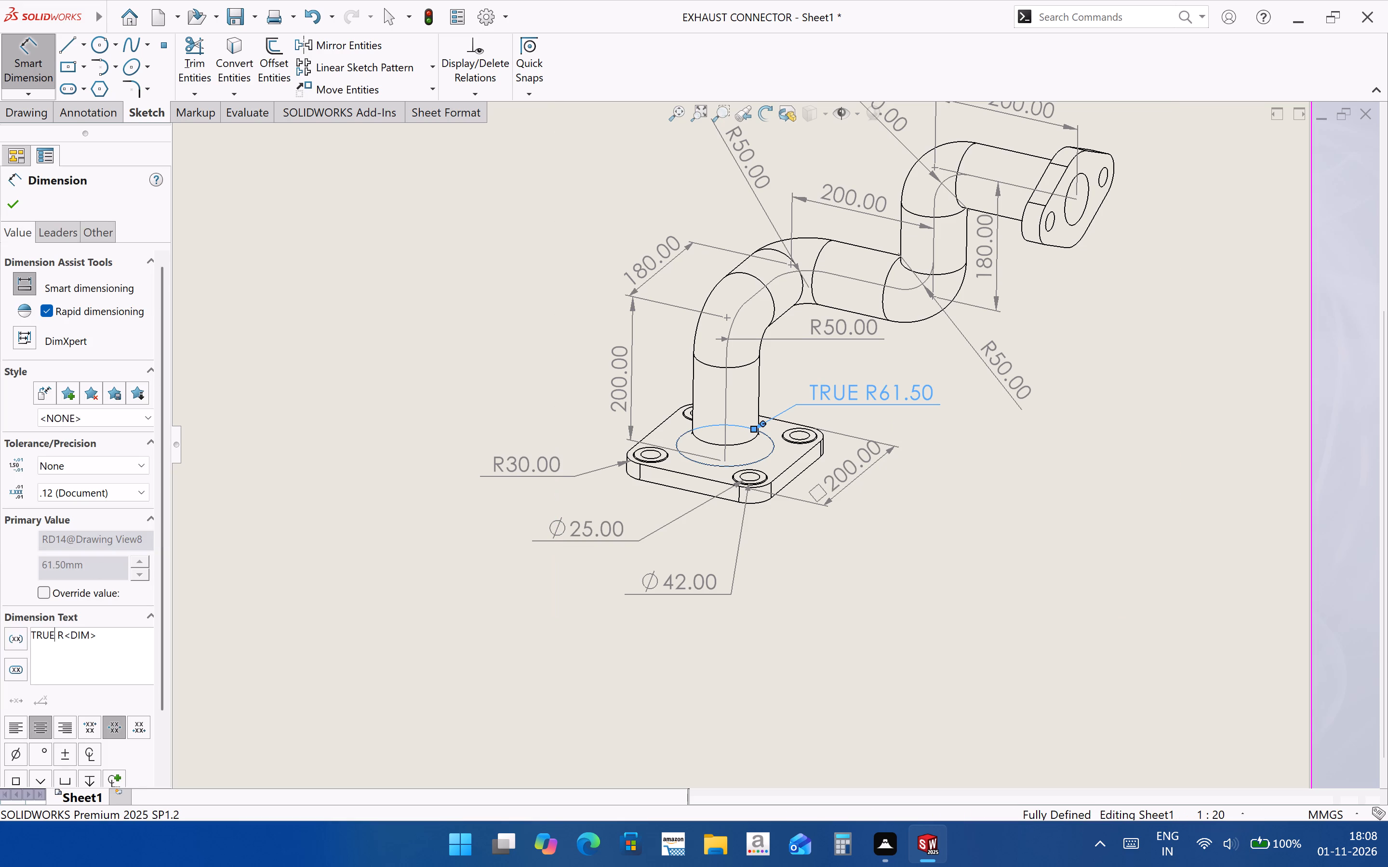
pyautogui.press('BackSpace')
pyautogui.press('BackSpace')
pyautogui.press('BackSpace')
pyautogui.press('BackSpace')
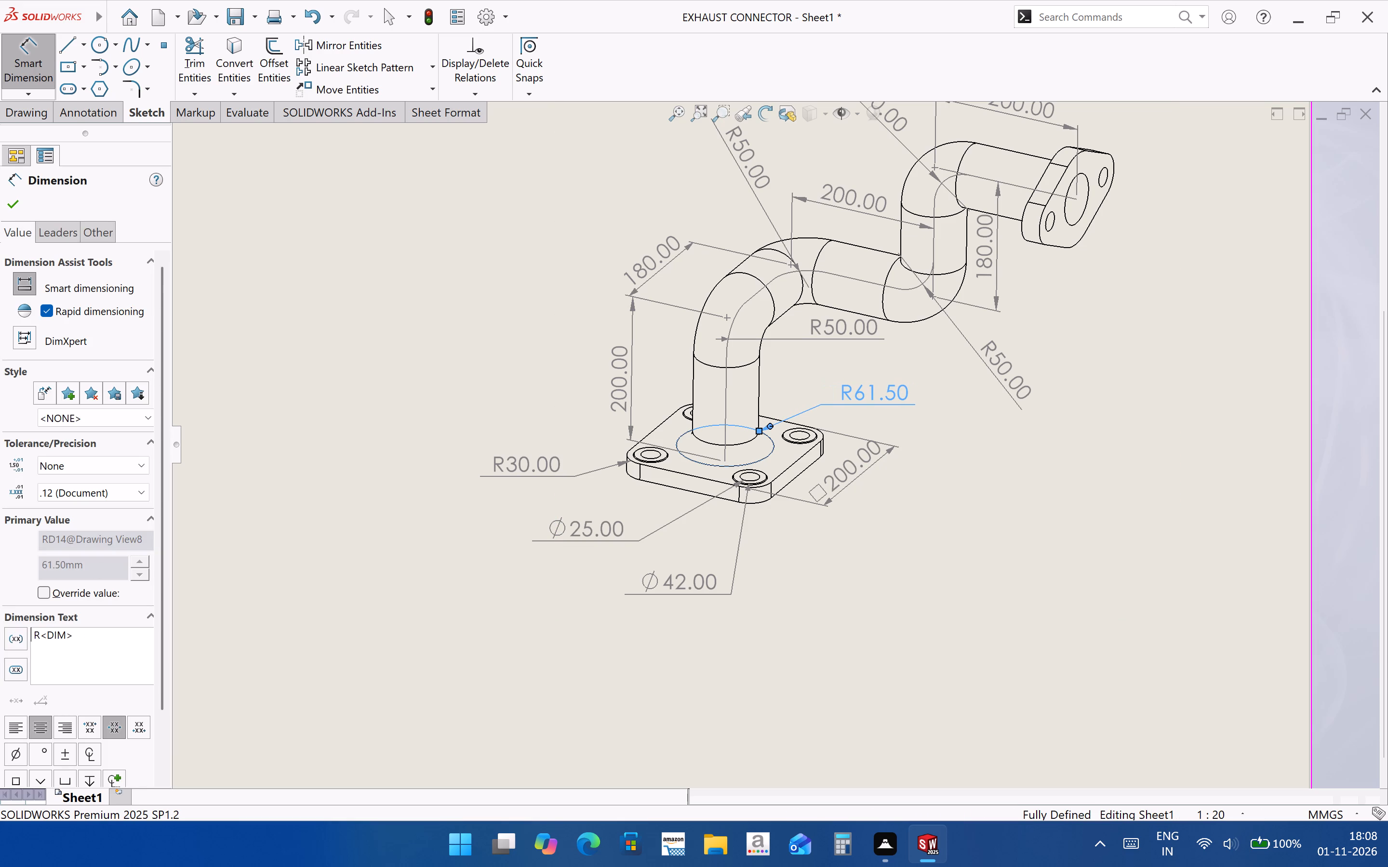
pyautogui.click(821, 812)
pyautogui.click(1027, 718)
# Switch to the exhaust connector part and show the end flange's sketch, Sketch38 under Boss-Extrude2.
pyautogui.scroll(1, 809, 676)
pyautogui.scroll(-3, 984, 207)
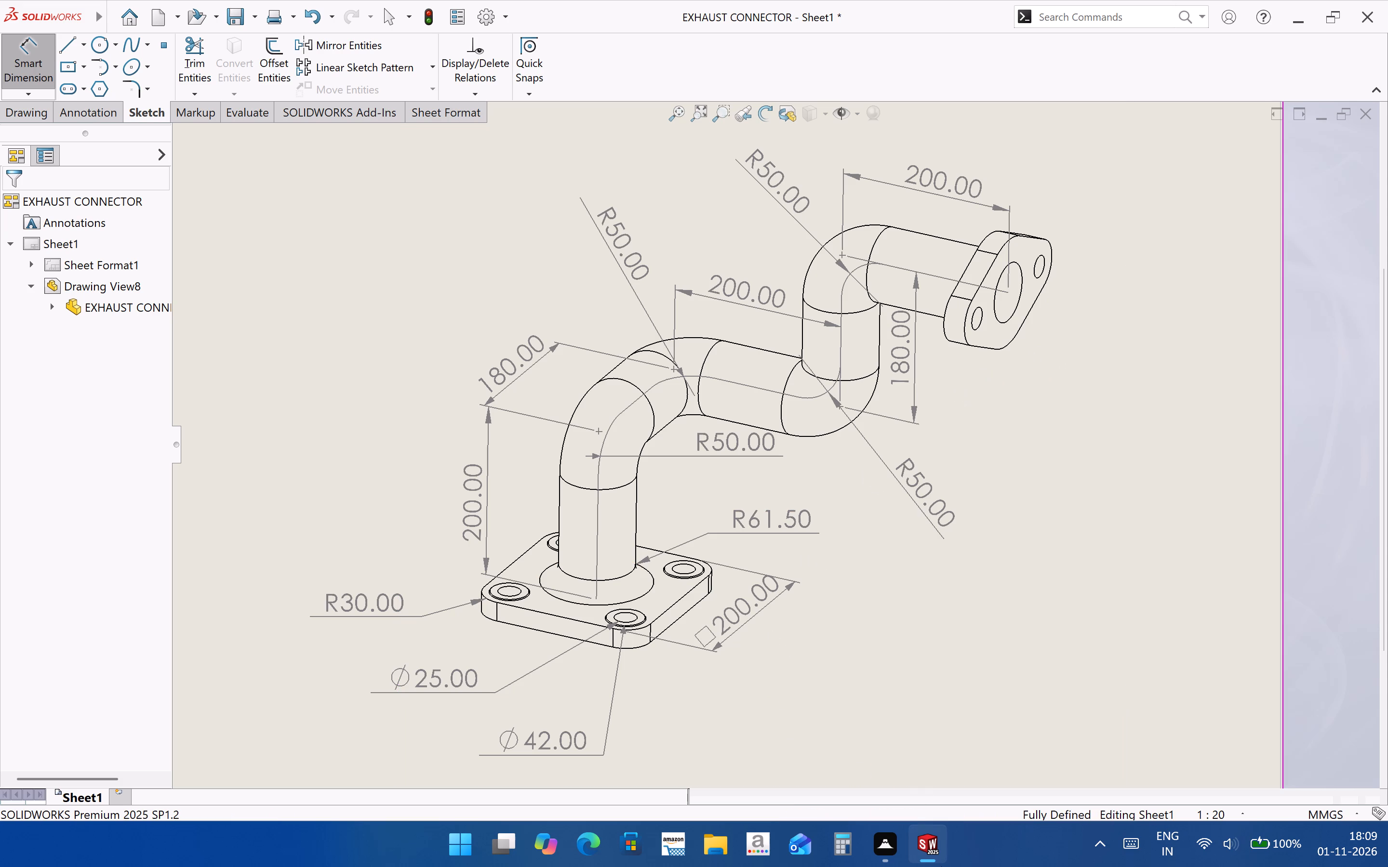
pyautogui.click(897, 768)
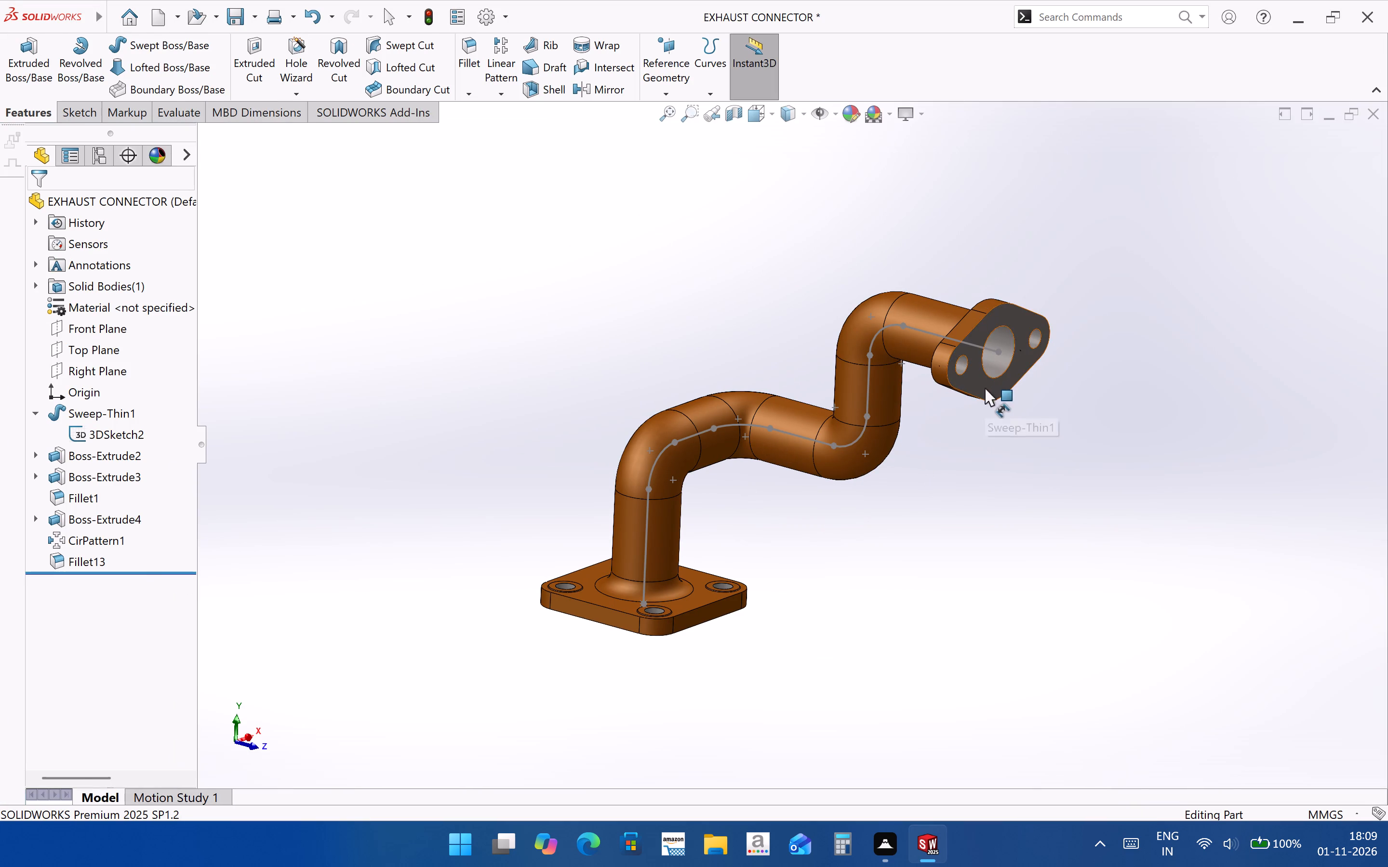
pyautogui.click(985, 388)
pyautogui.click(116, 448)
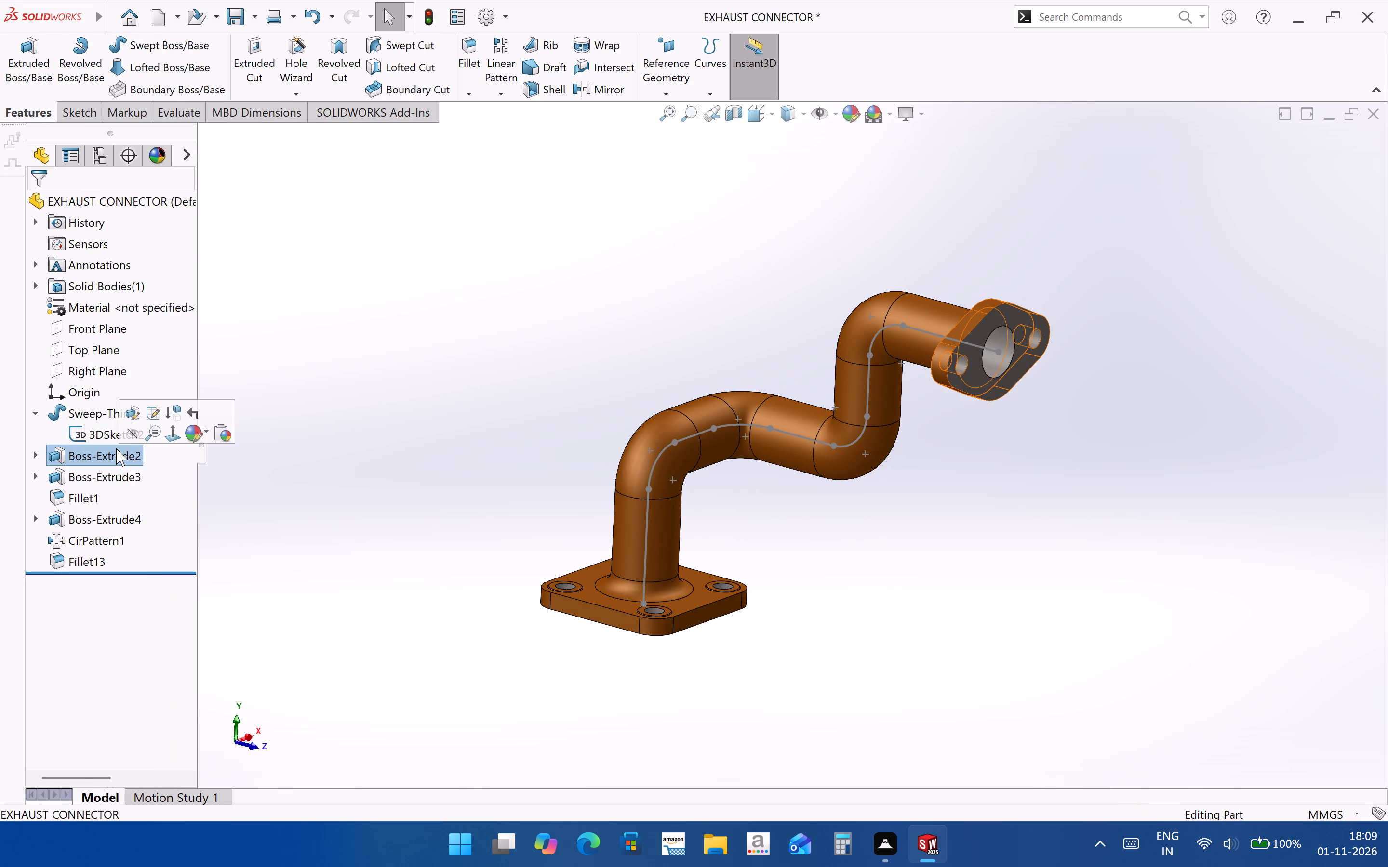
pyautogui.click(36, 459)
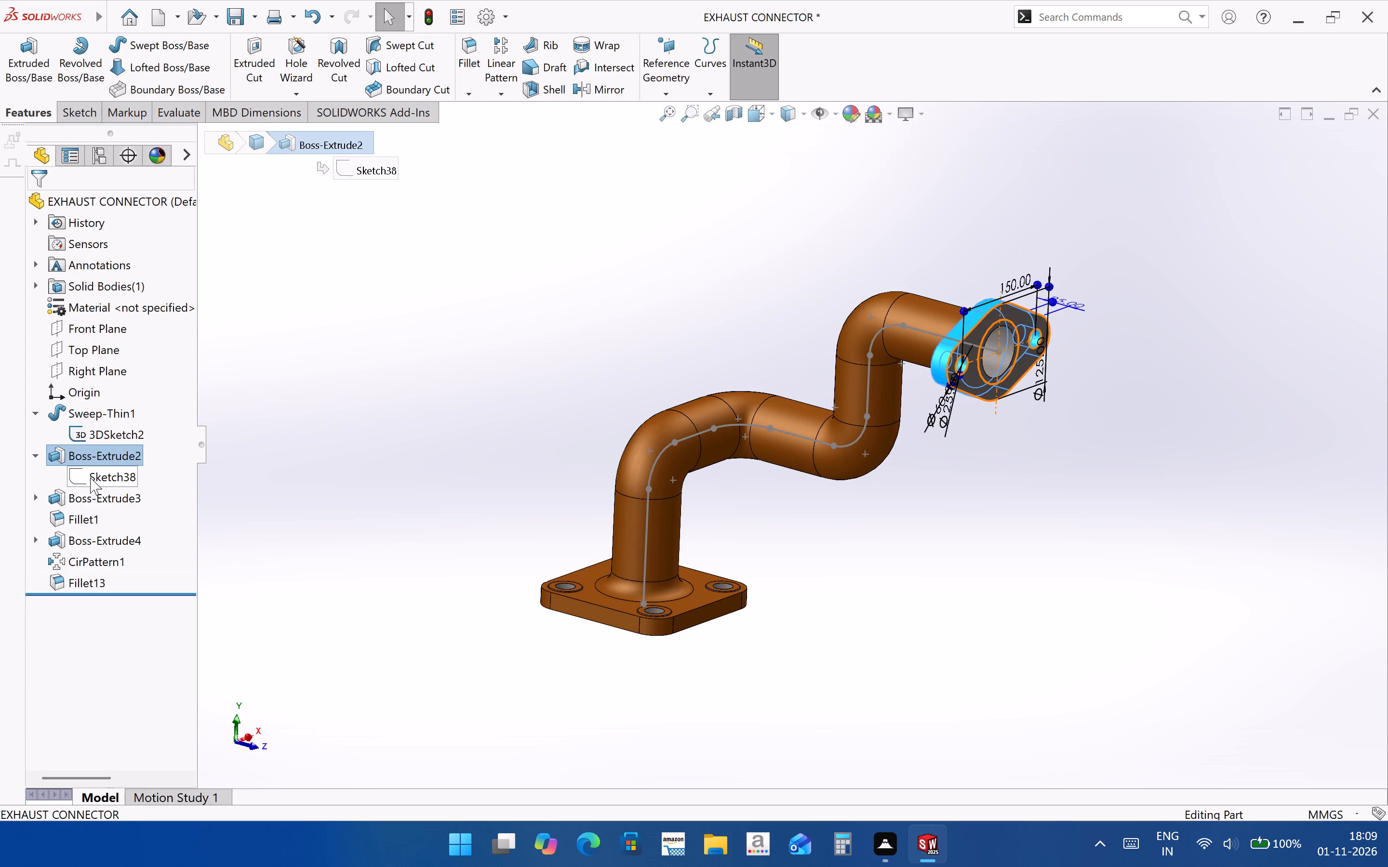
pyautogui.click(90, 477)
pyautogui.click(104, 462)
pyautogui.click(890, 567)
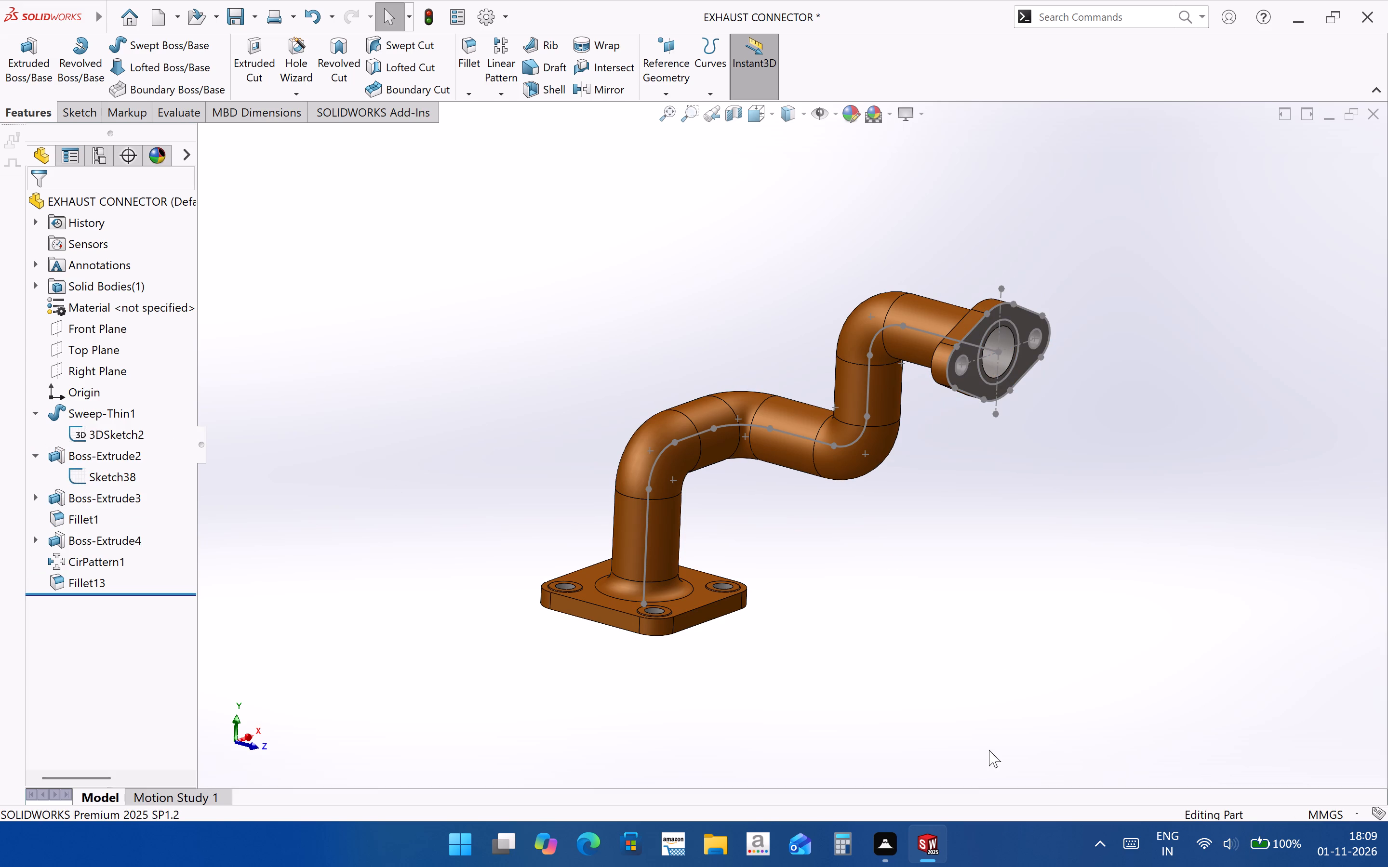
# Return to the exhaust connector drawing and rebuild it.
pyautogui.click(1002, 762)
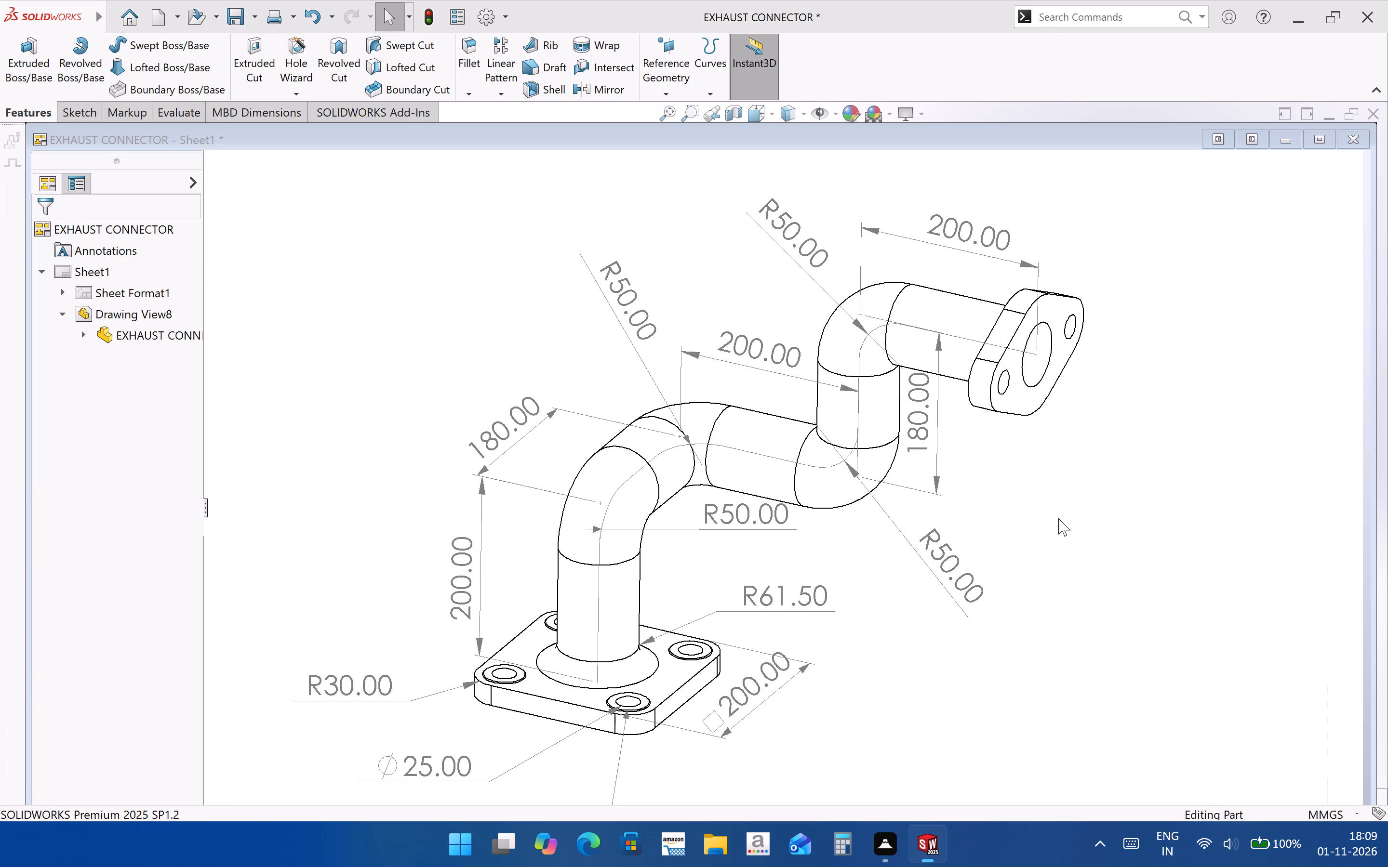
pyautogui.scroll(1, 1121, 540)
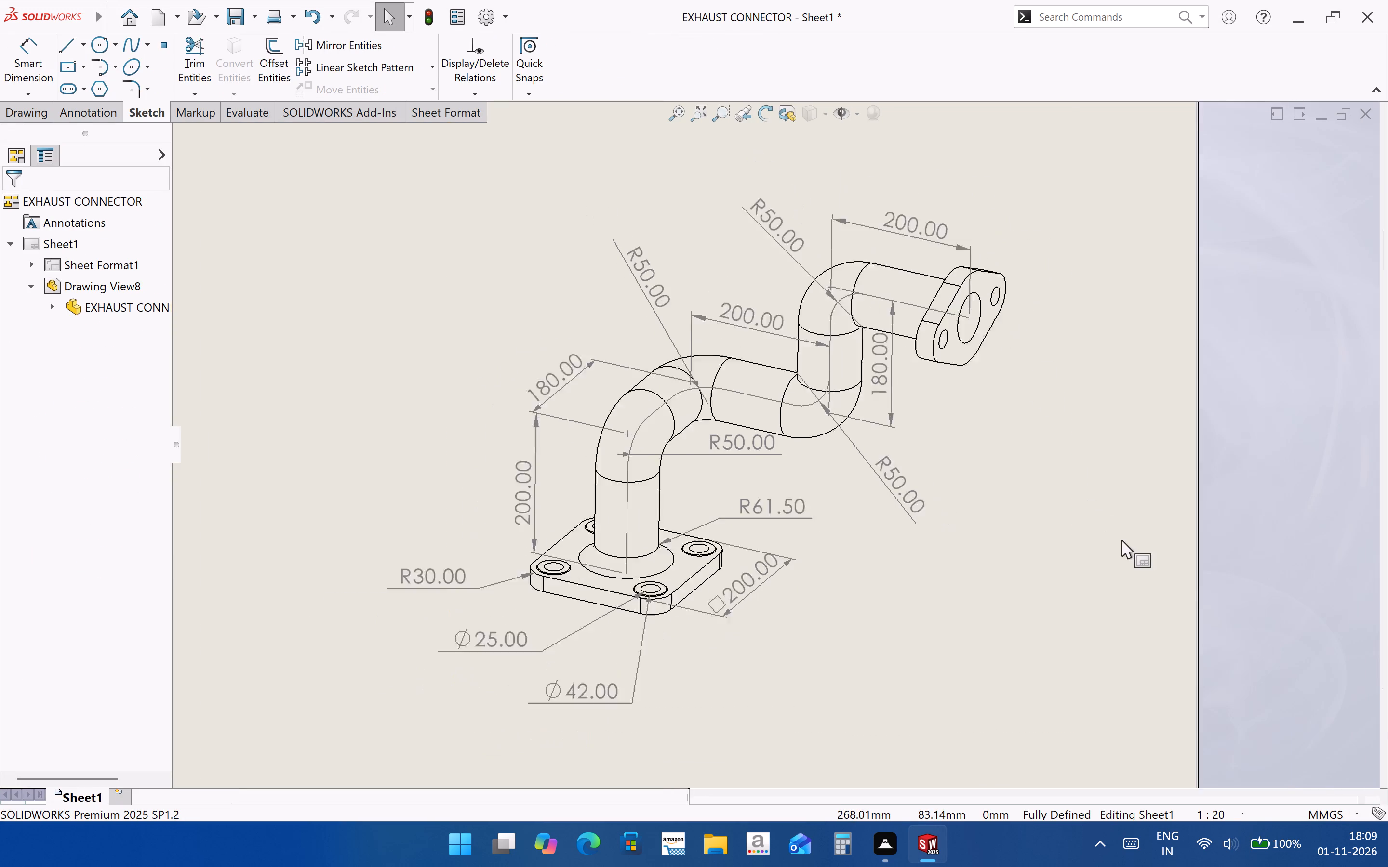
pyautogui.scroll(1, 1121, 540)
pyautogui.click(418, 22)
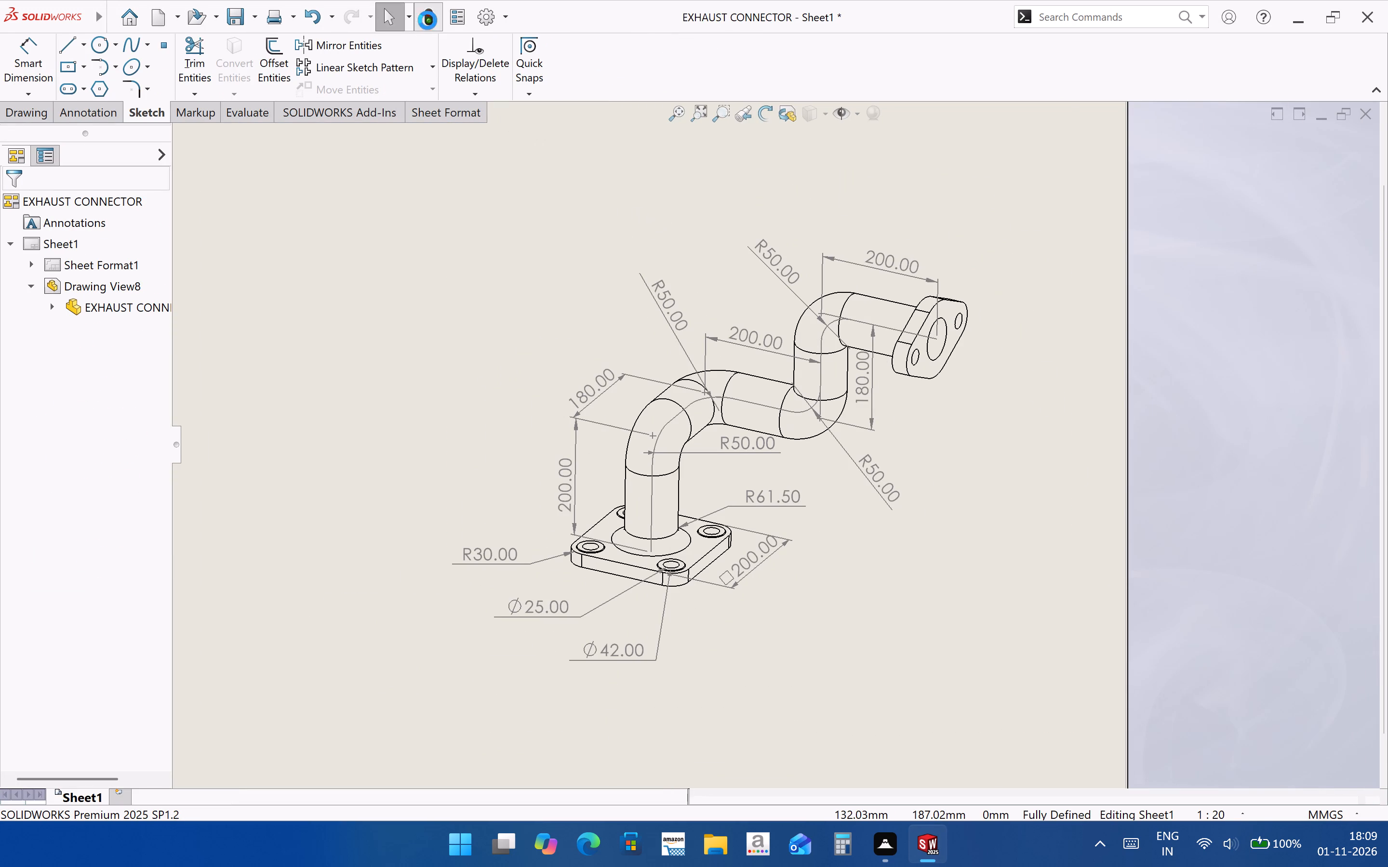
# Dimension the centre distance between the end flange's two bolt holes, placing it on the flange's outer side.
pyautogui.scroll(-2, 931, 303)
pyautogui.scroll(-2, 948, 355)
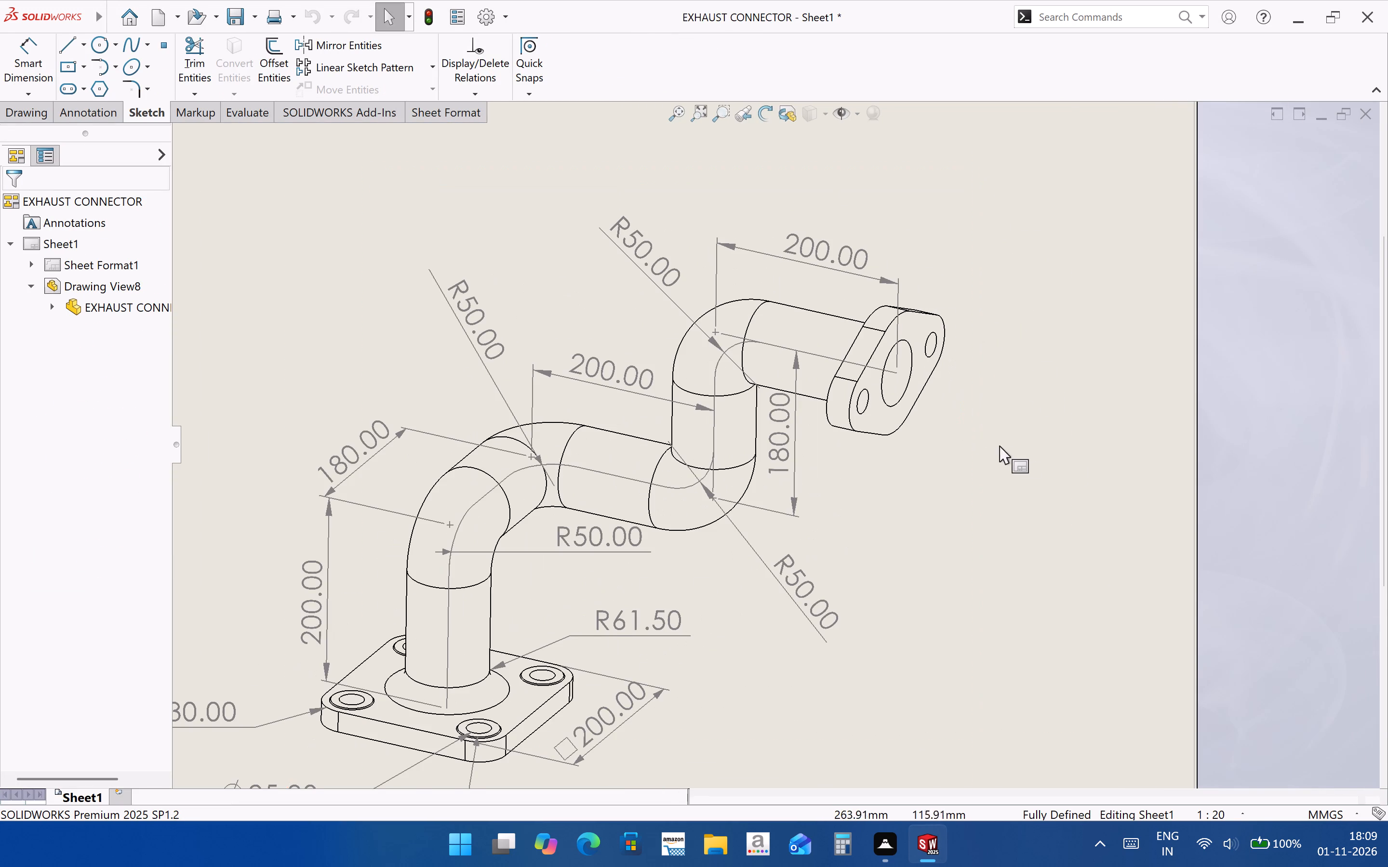
pyautogui.scroll(1, 1008, 449)
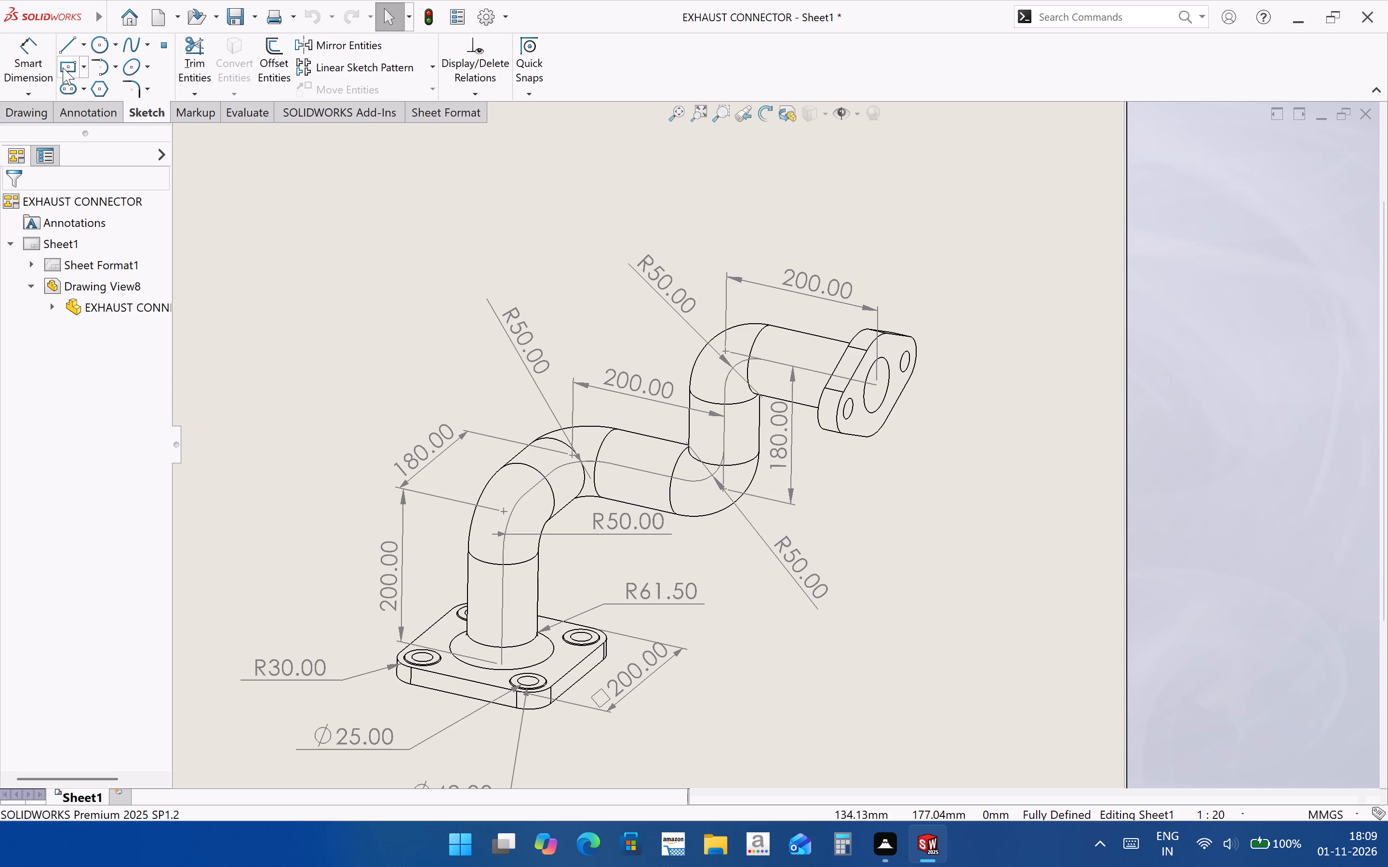
pyautogui.click(35, 59)
pyautogui.click(850, 415)
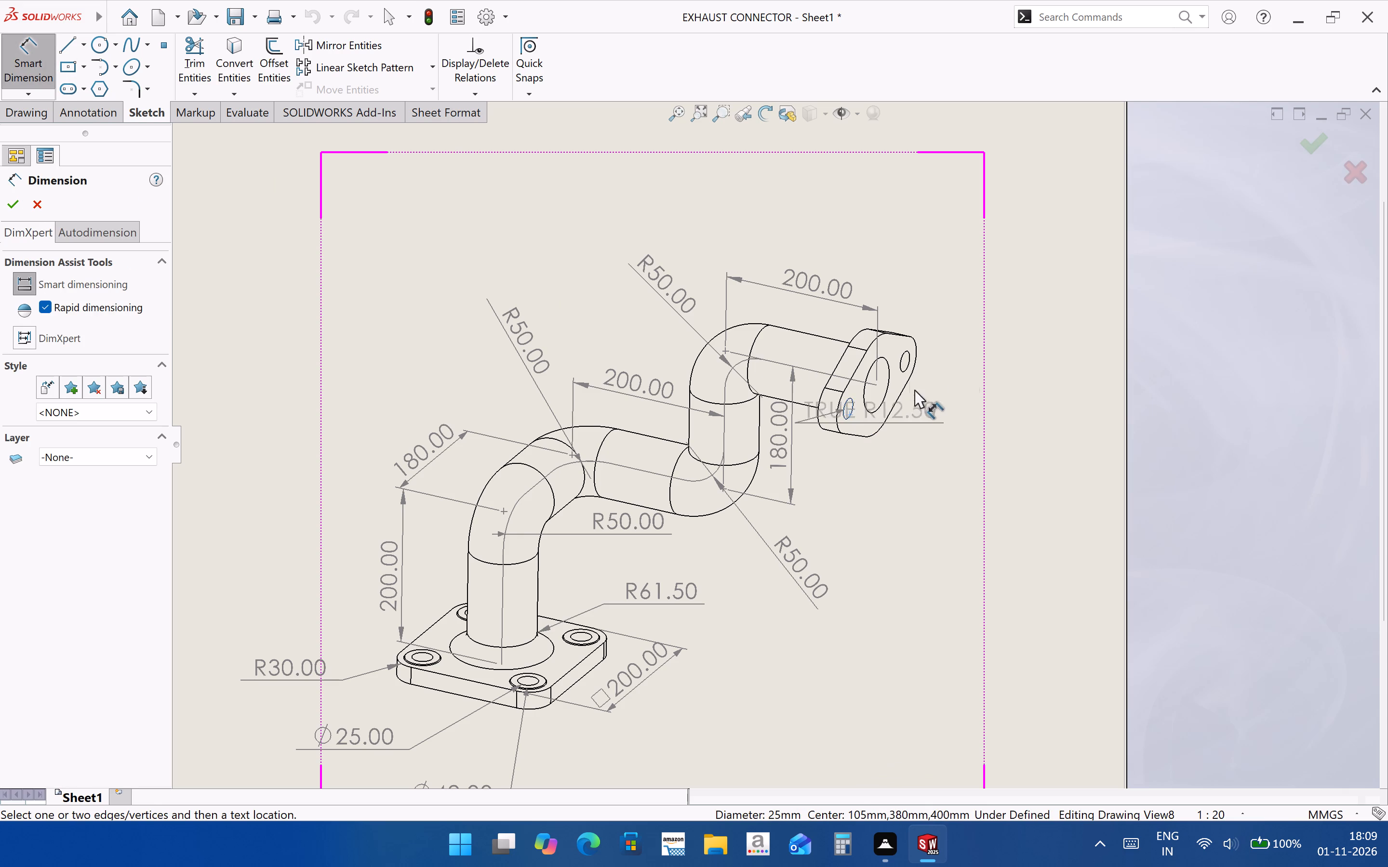
pyautogui.click(908, 362)
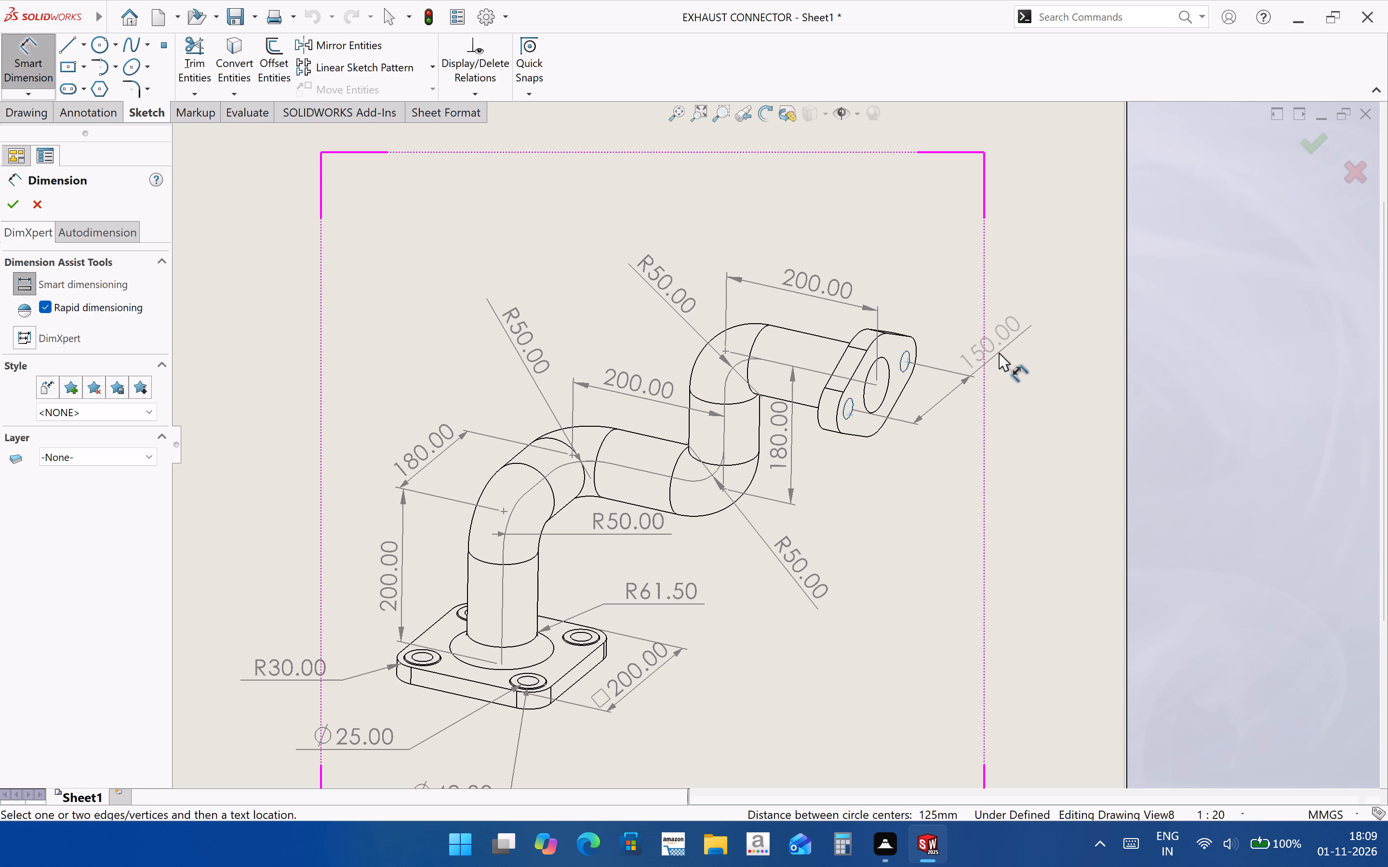
pyautogui.click(999, 353)
pyautogui.click(1026, 469)
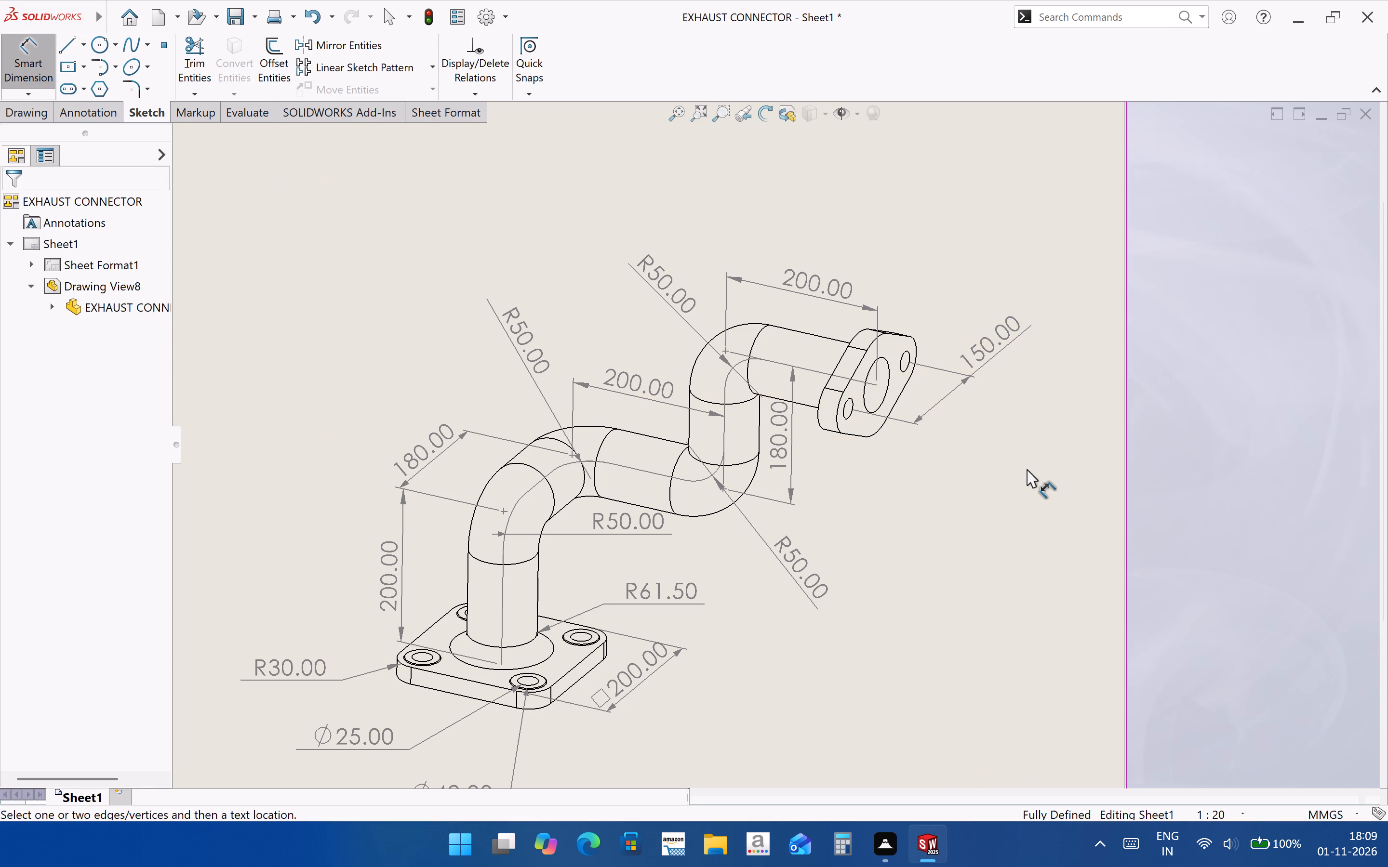
# Add a radius dimension to the end flange's central bore, placed below the flange, without the TRUE prefix.
pyautogui.click(887, 393)
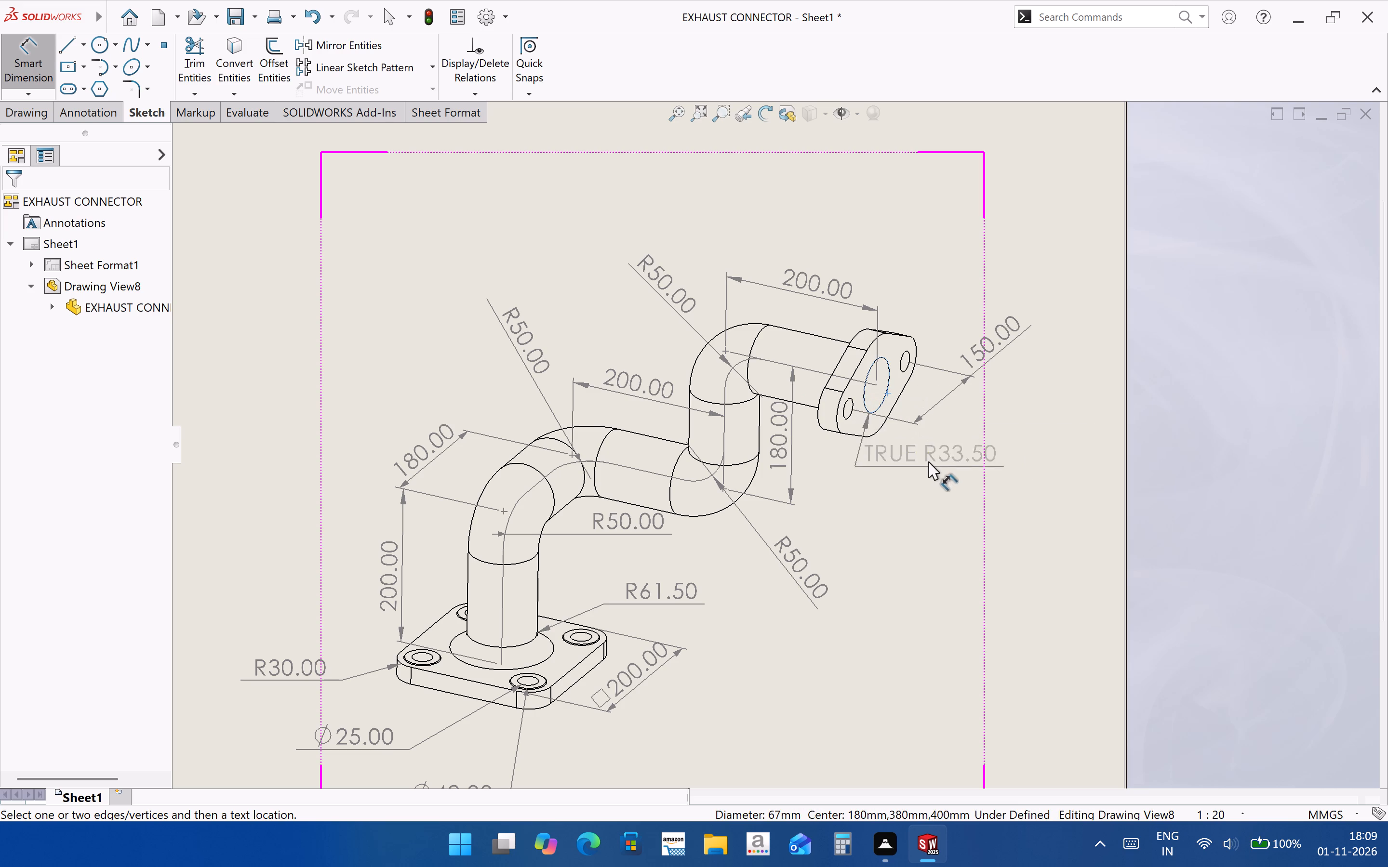
pyautogui.click(978, 476)
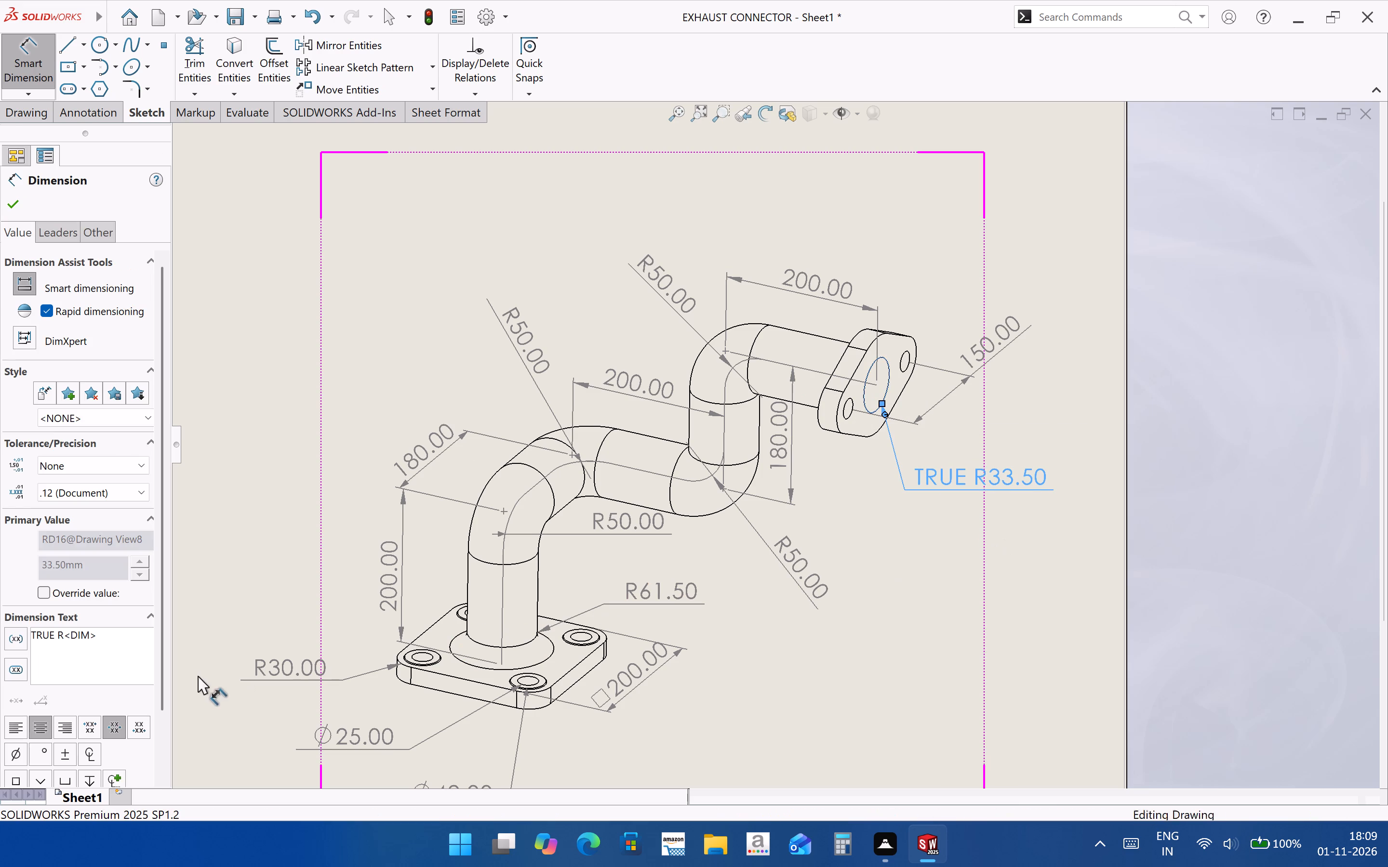
pyautogui.click(67, 631)
pyautogui.press('Left')
pyautogui.press('BackSpace')
pyautogui.press('BackSpace')
pyautogui.press('BackSpace')
pyautogui.press('BackSpace')
pyautogui.press('BackSpace')
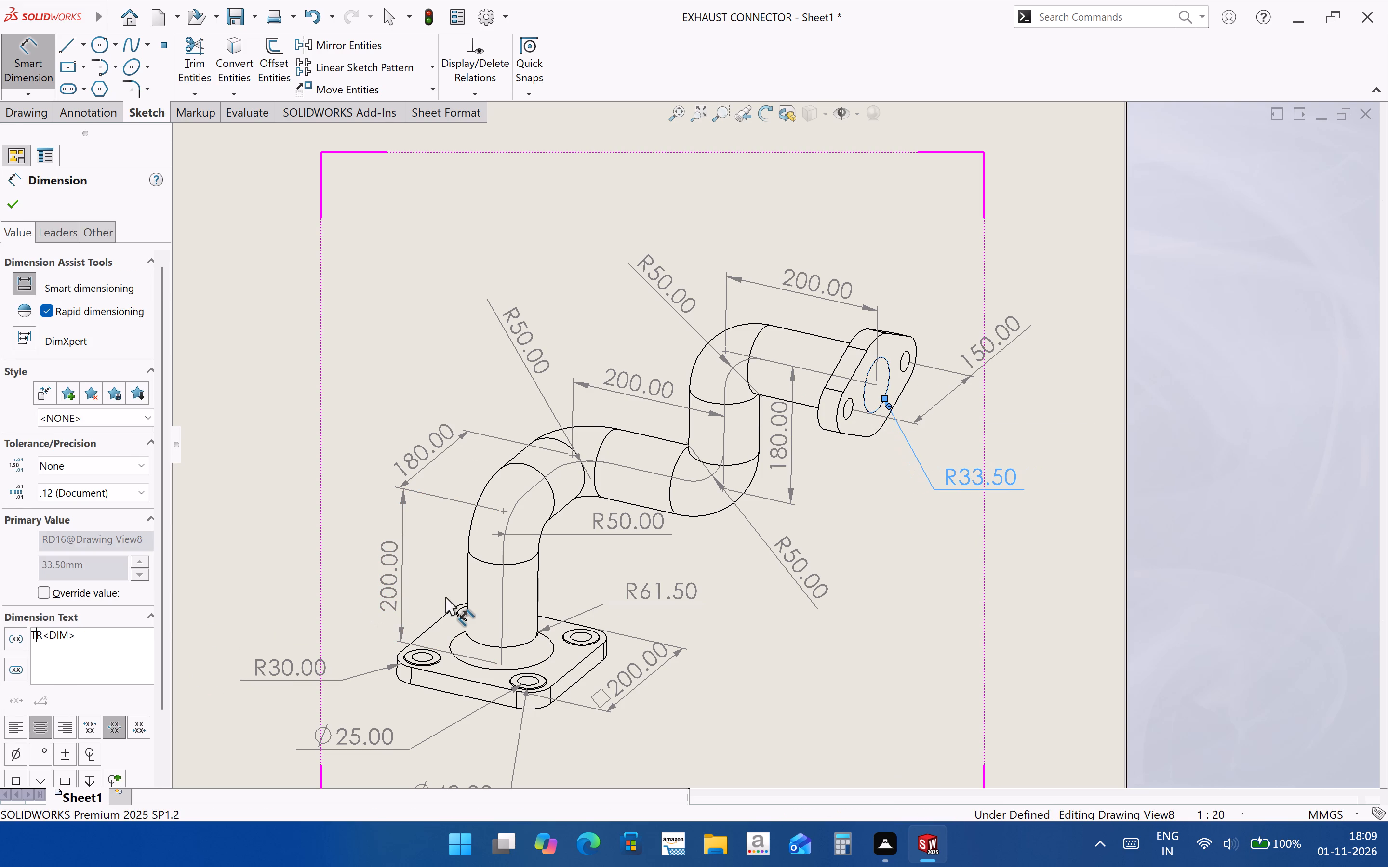
pyautogui.click(1090, 598)
# Display the end flange's bore dimension as a diameter instead of a radius.
pyautogui.click(999, 529)
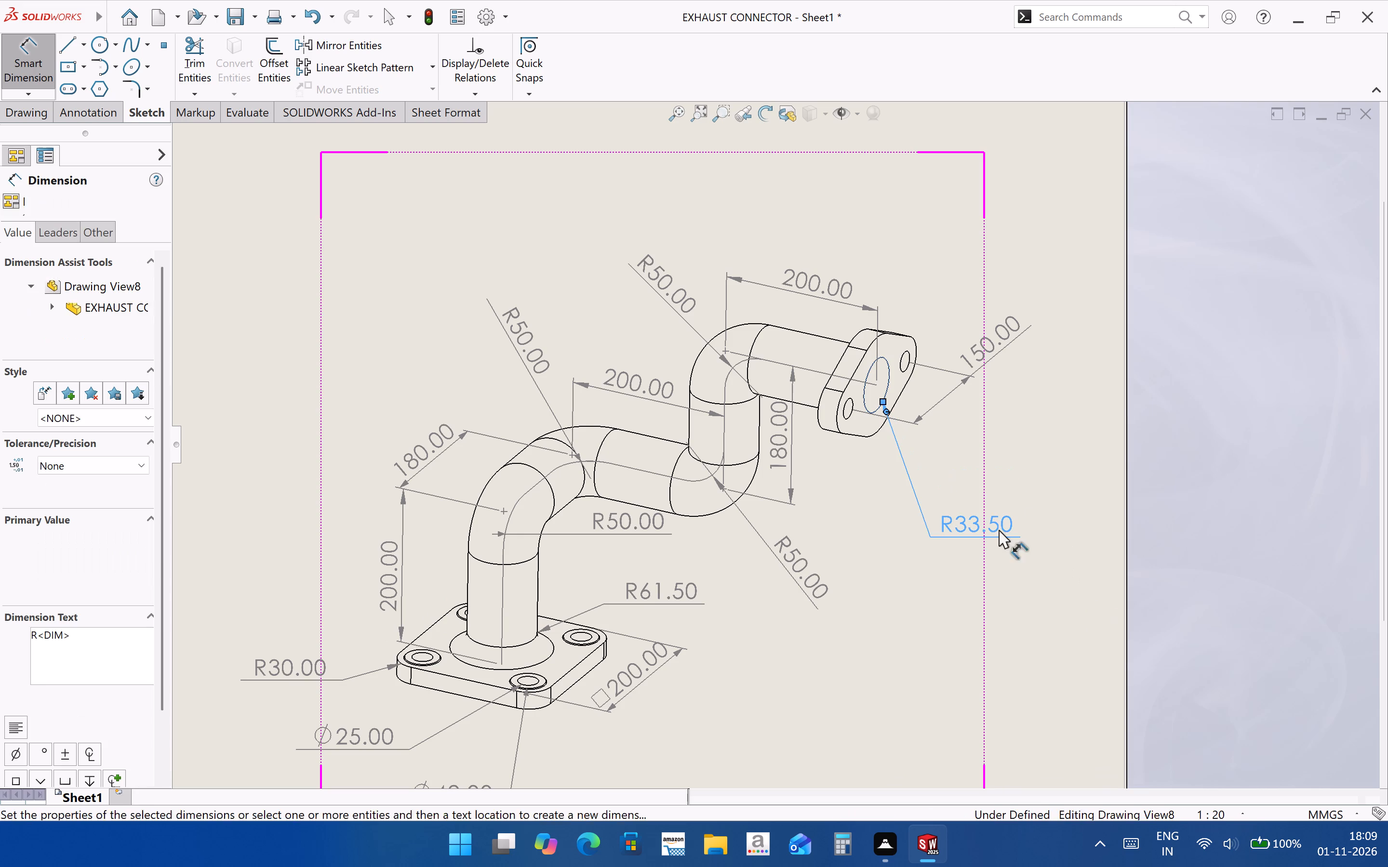
pyautogui.click(1049, 503)
pyautogui.click(1037, 607)
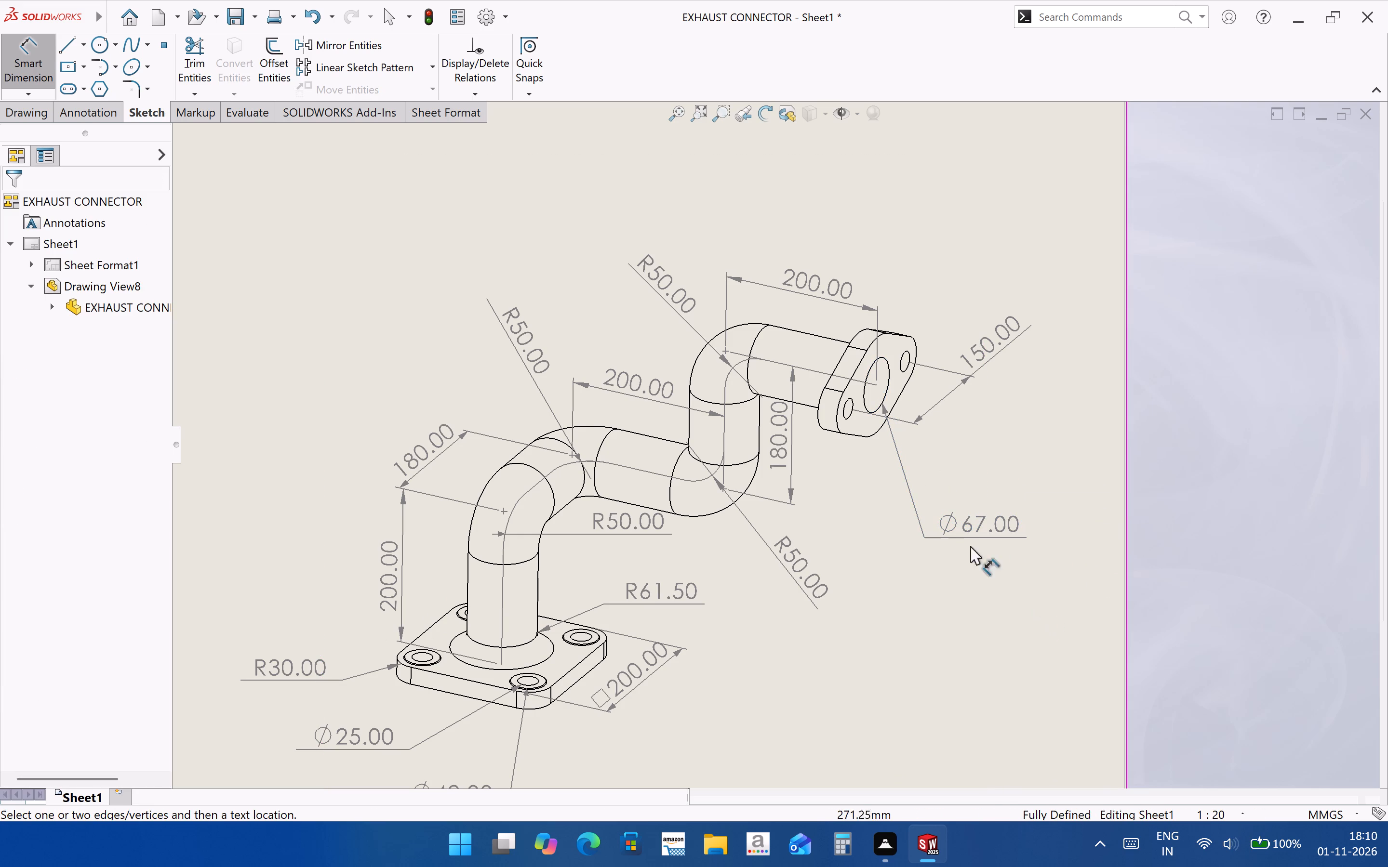
# Add a radius dimension to the end flange's lower bolt hole and remove its TRUE prefix.
pyautogui.click(845, 416)
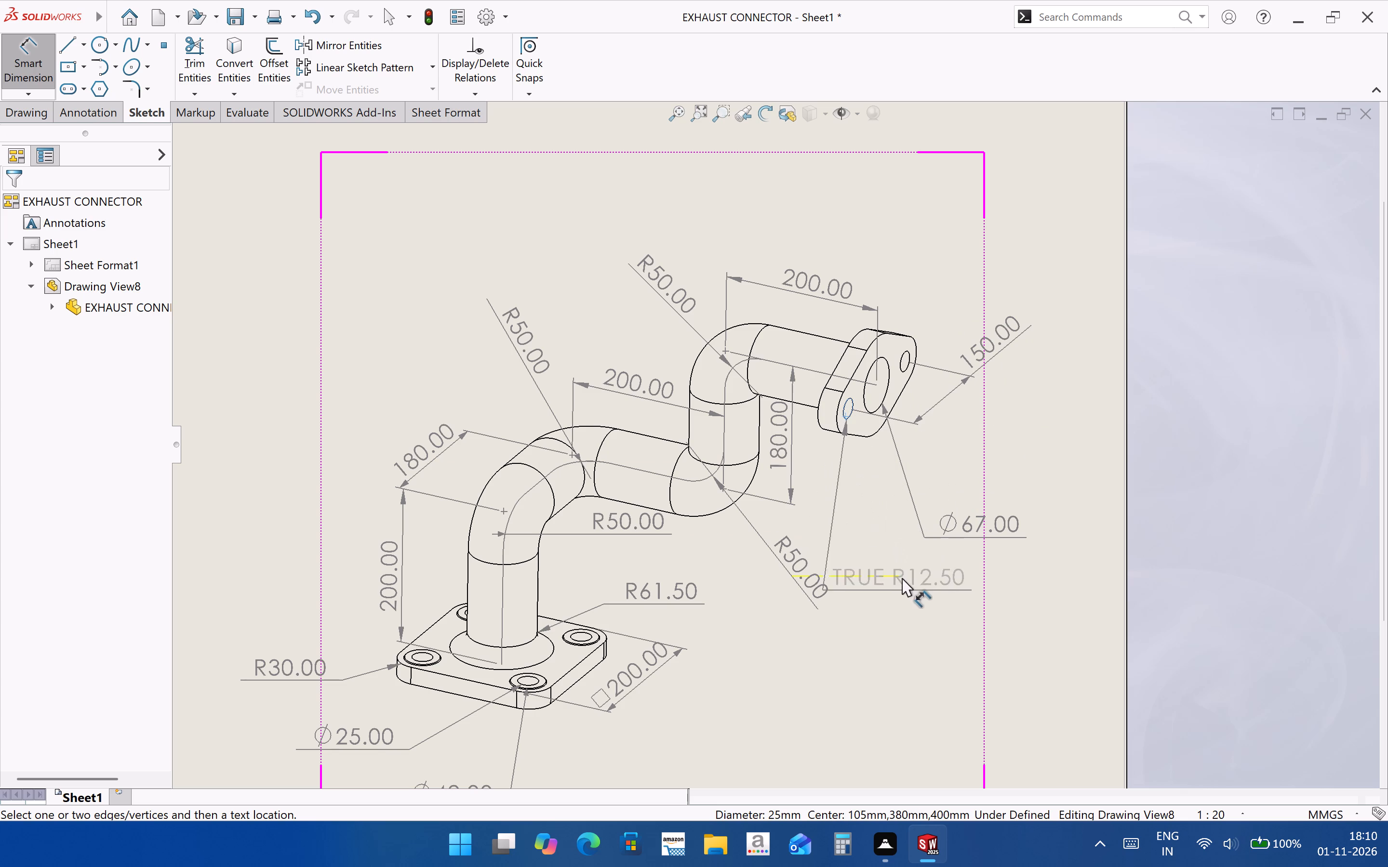
pyautogui.click(939, 582)
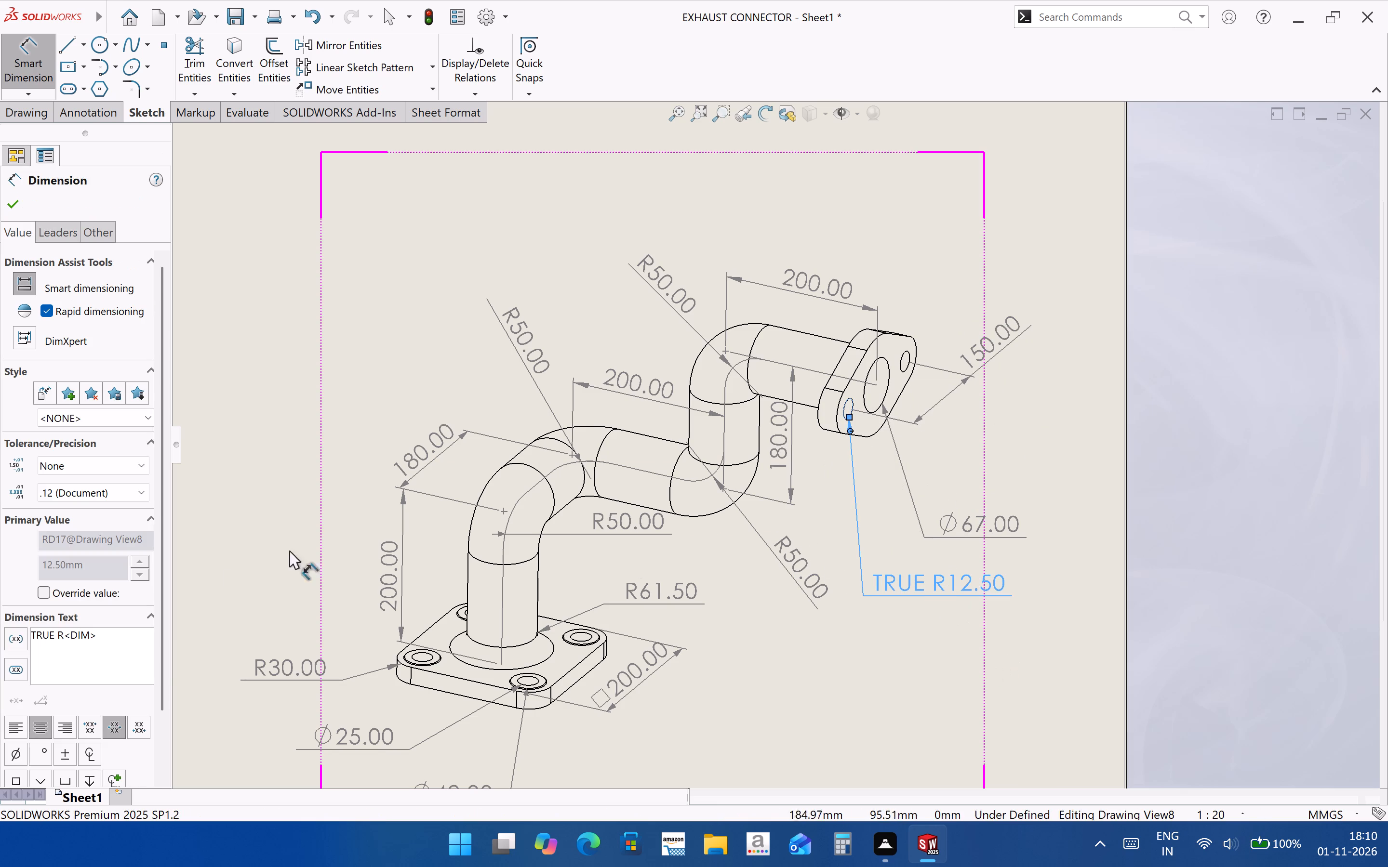
pyautogui.click(108, 491)
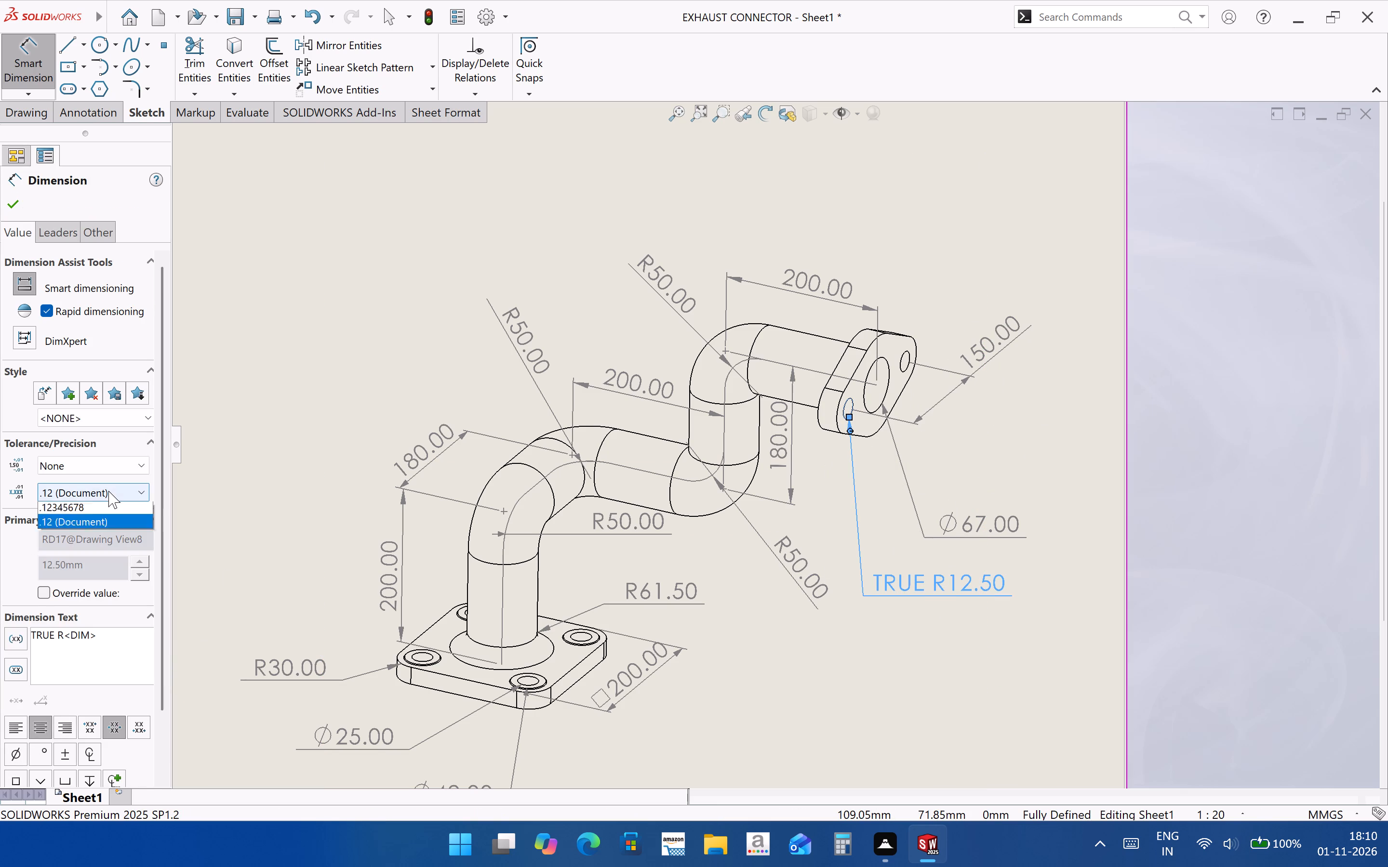
pyautogui.click(108, 491)
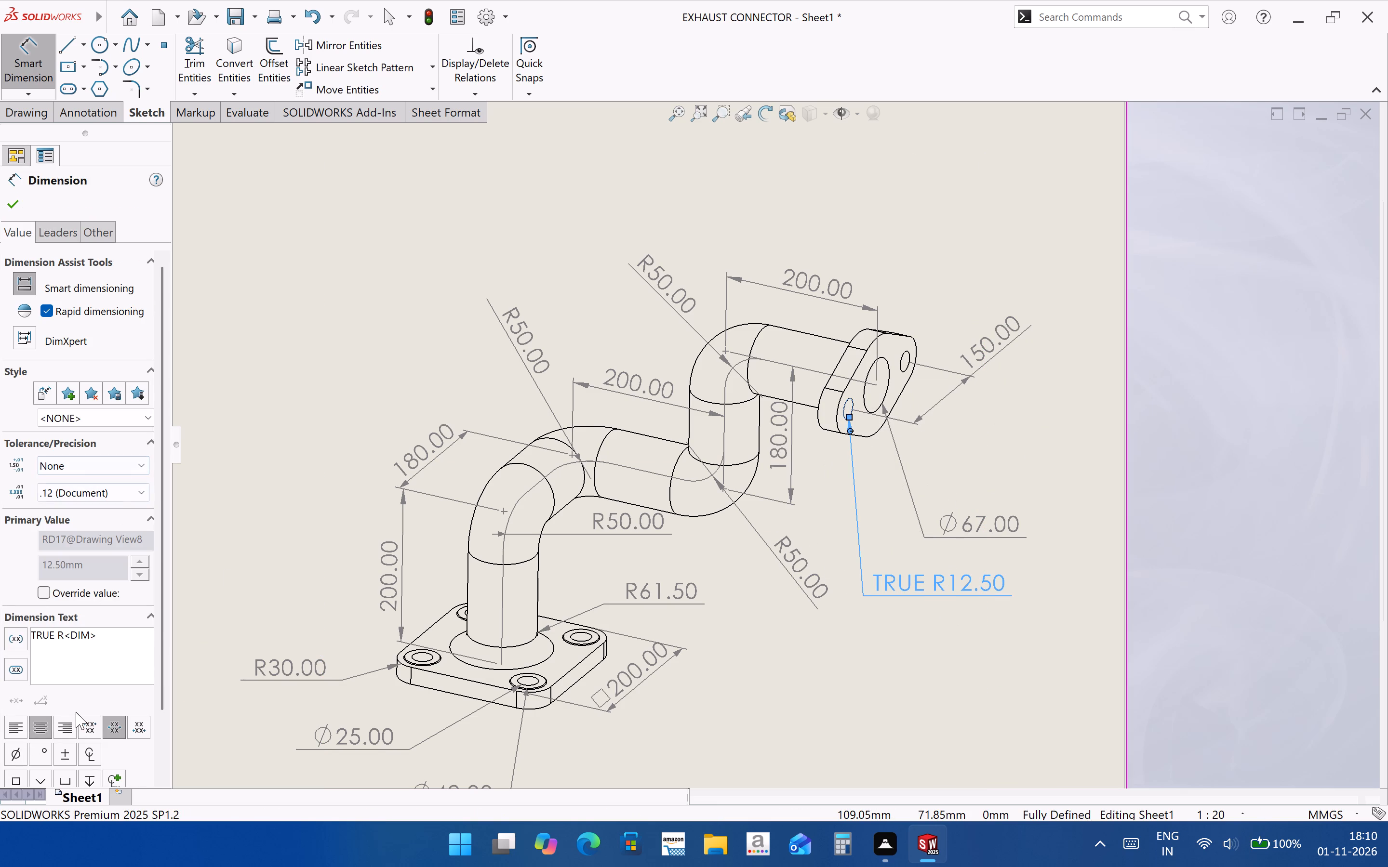
pyautogui.click(57, 638)
pyautogui.press('BackSpace')
pyautogui.press('BackSpace')
pyautogui.press('BackSpace')
pyautogui.press('BackSpace')
pyautogui.press('BackSpace')
pyautogui.click(1052, 699)
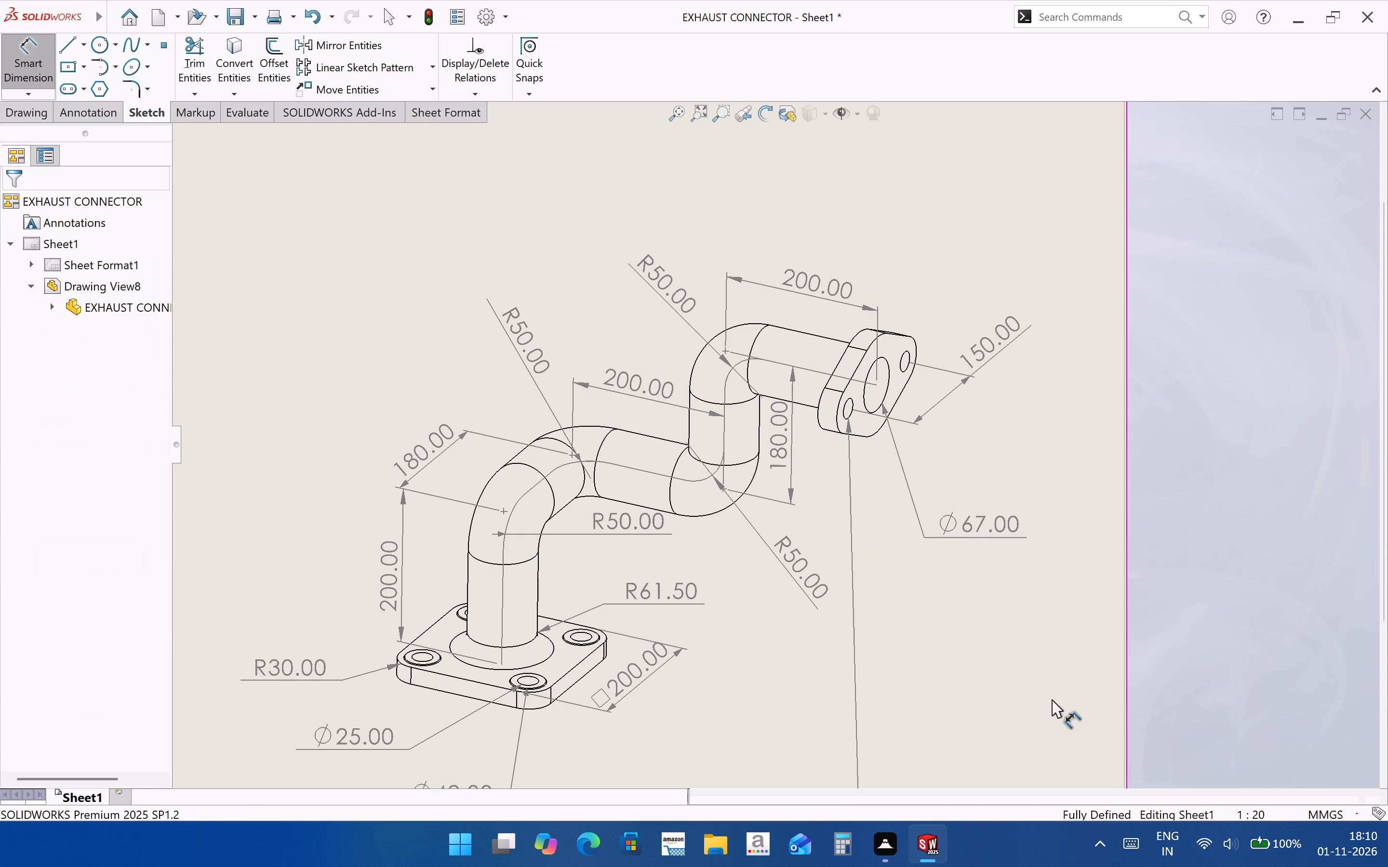
# Move the end flange bolt hole's radius dimension up to just below the bore's diameter dimension.
pyautogui.scroll(-3, 1011, 549)
pyautogui.scroll(7, 1014, 577)
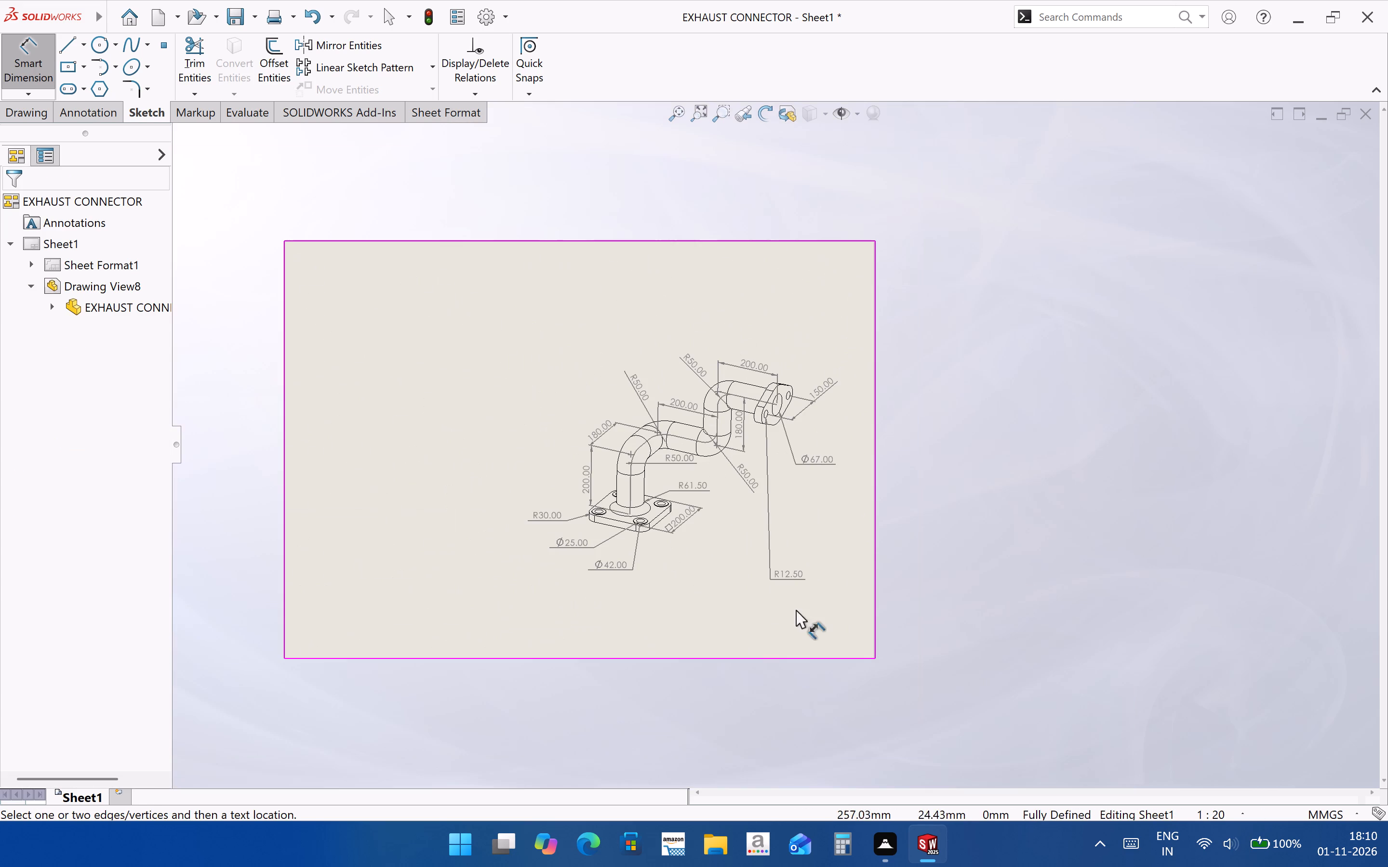
pyautogui.moveTo(796, 581); pyautogui.dragTo(817, 485)
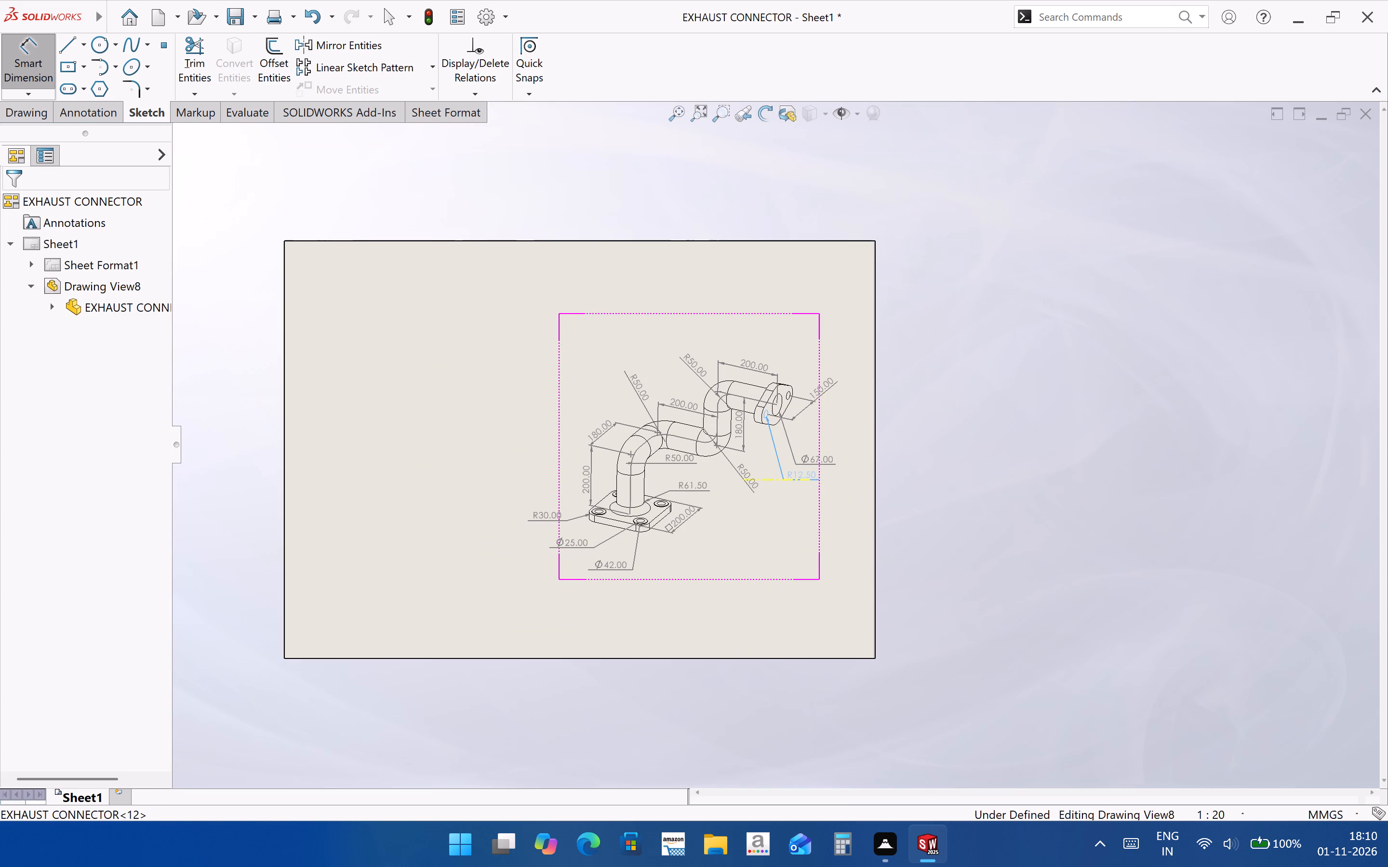
pyautogui.click(837, 539)
# Display the end flange bolt hole's dimension as a diameter instead of a radius.
pyautogui.scroll(-6, 740, 430)
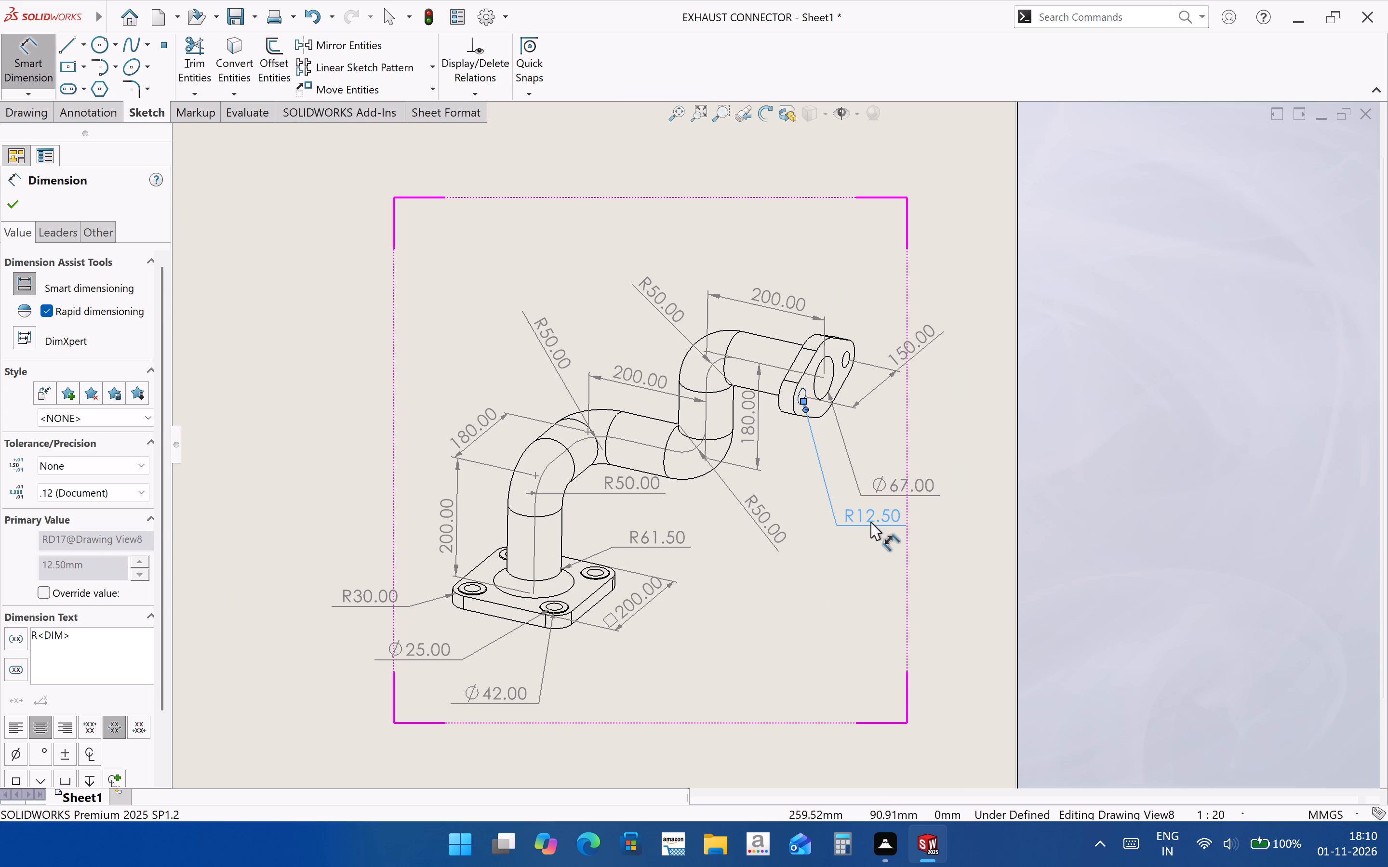
pyautogui.click(954, 627)
pyautogui.click(881, 527)
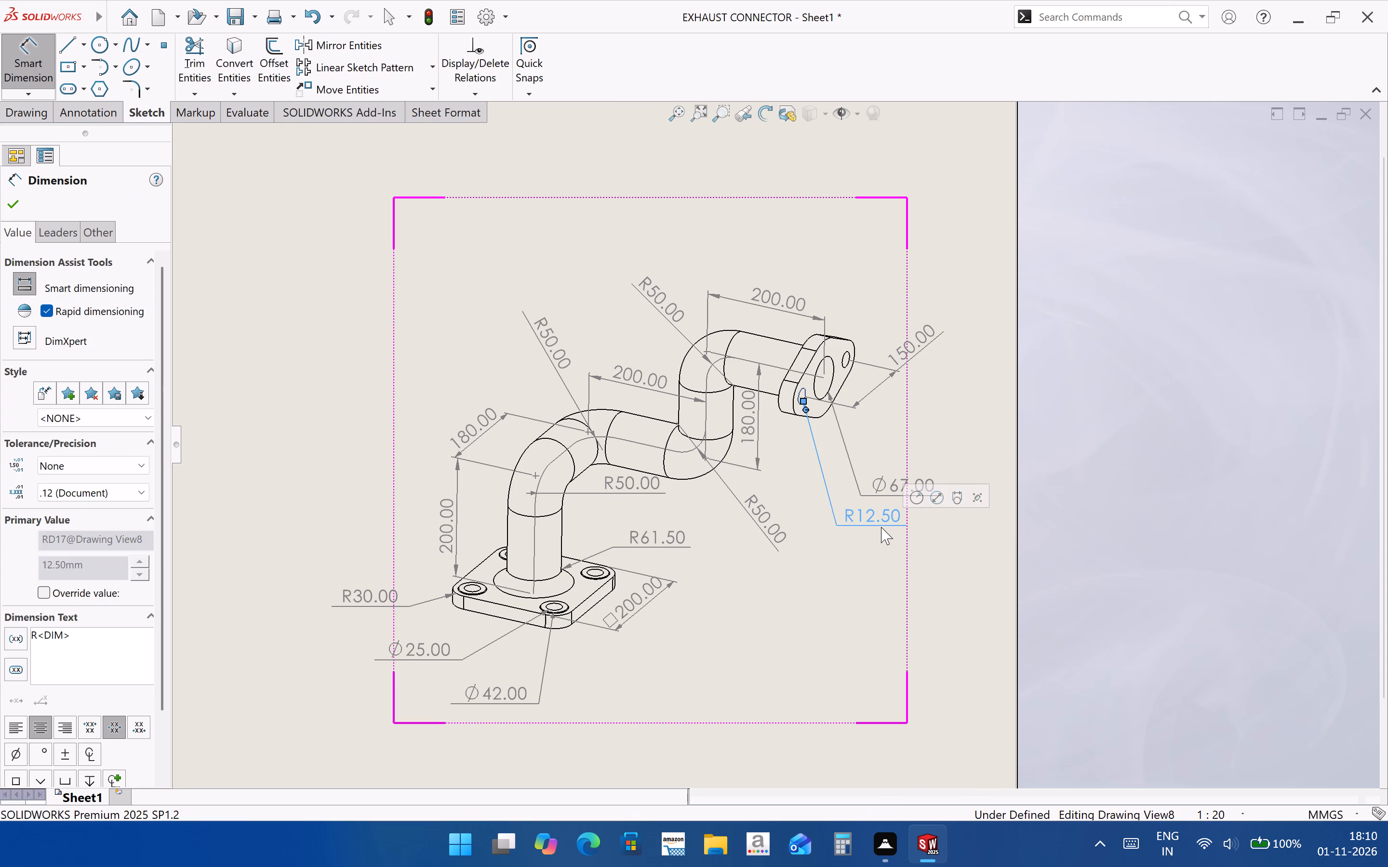
pyautogui.click(933, 502)
pyautogui.click(965, 588)
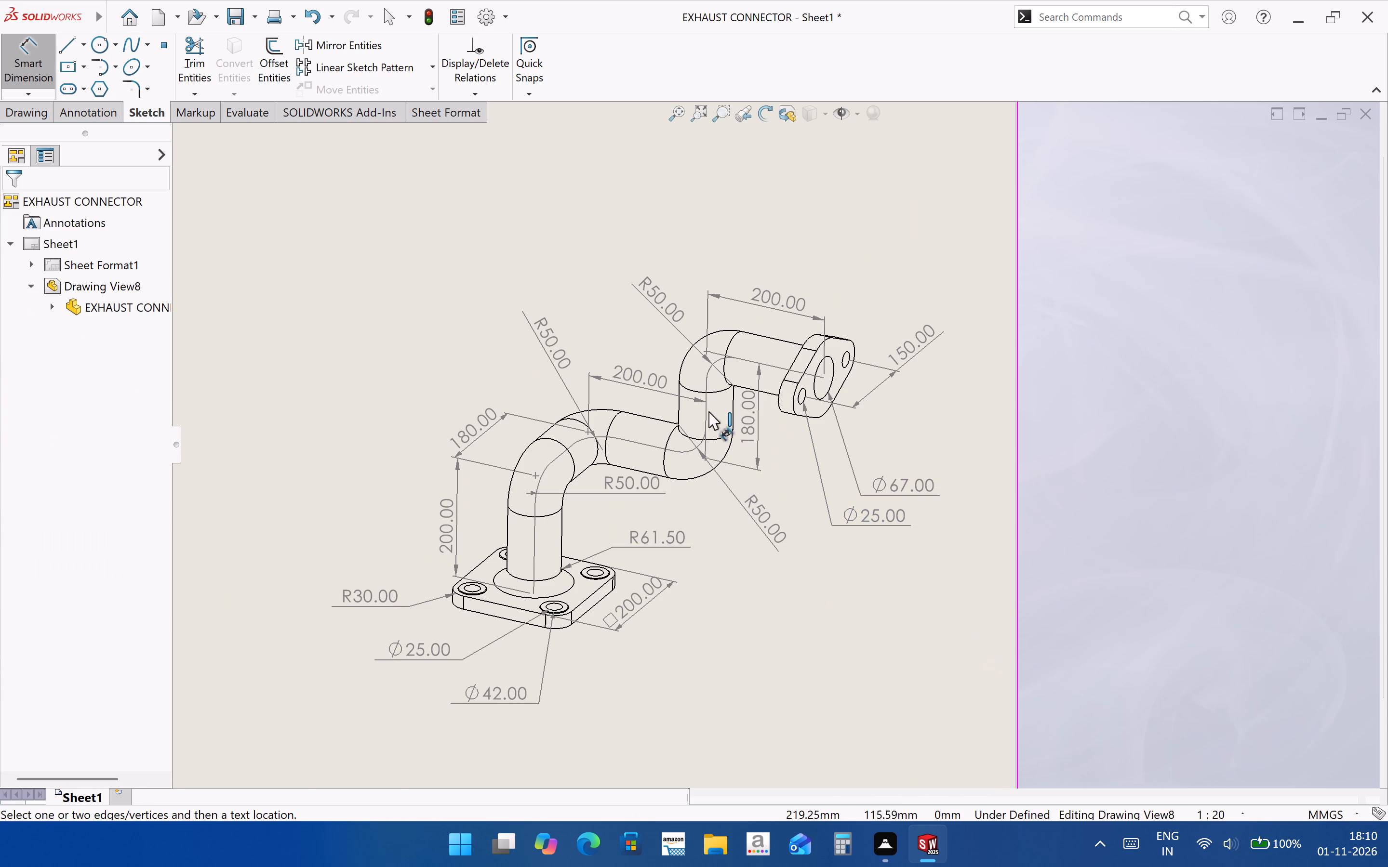
pyautogui.scroll(-3, 747, 387)
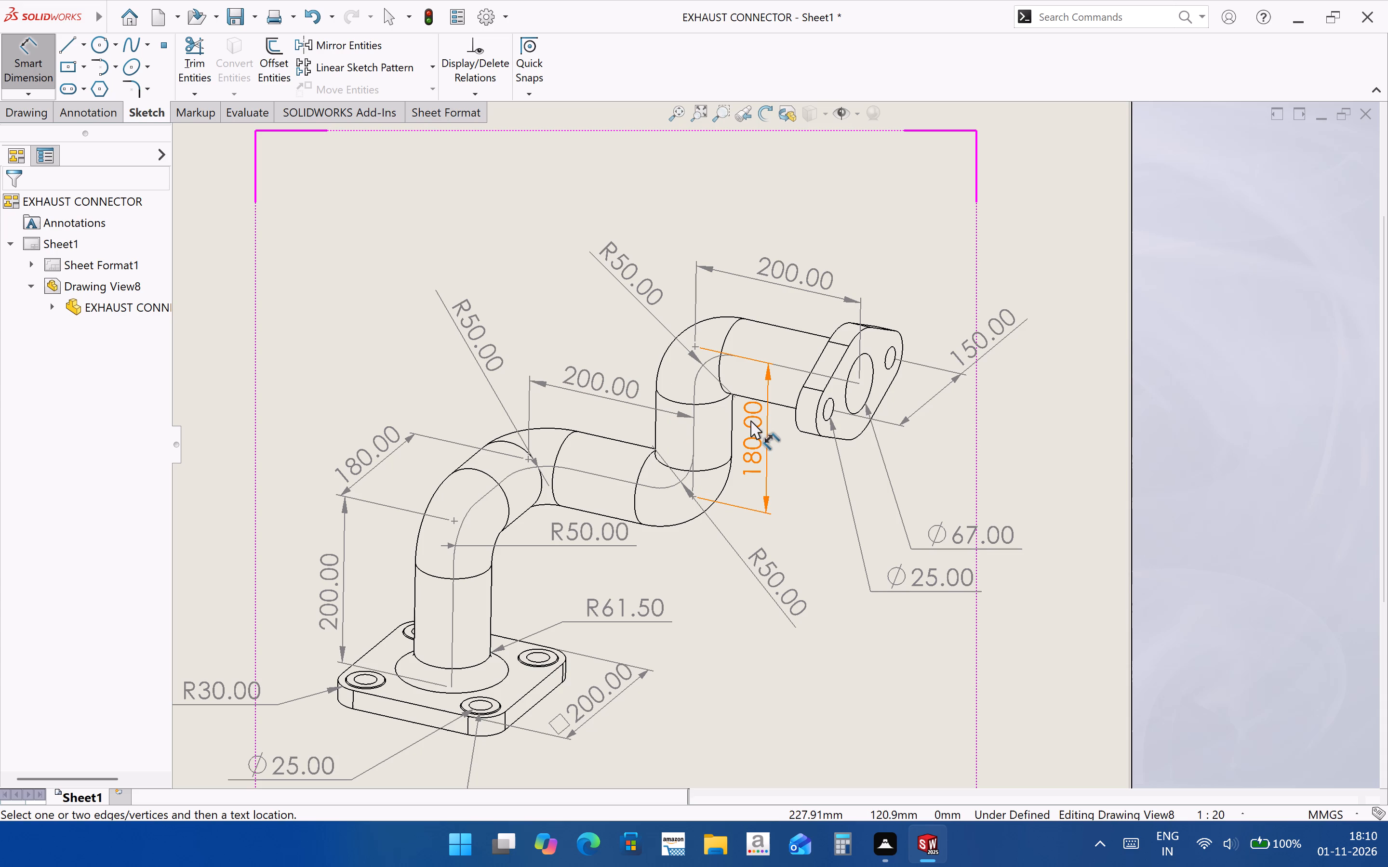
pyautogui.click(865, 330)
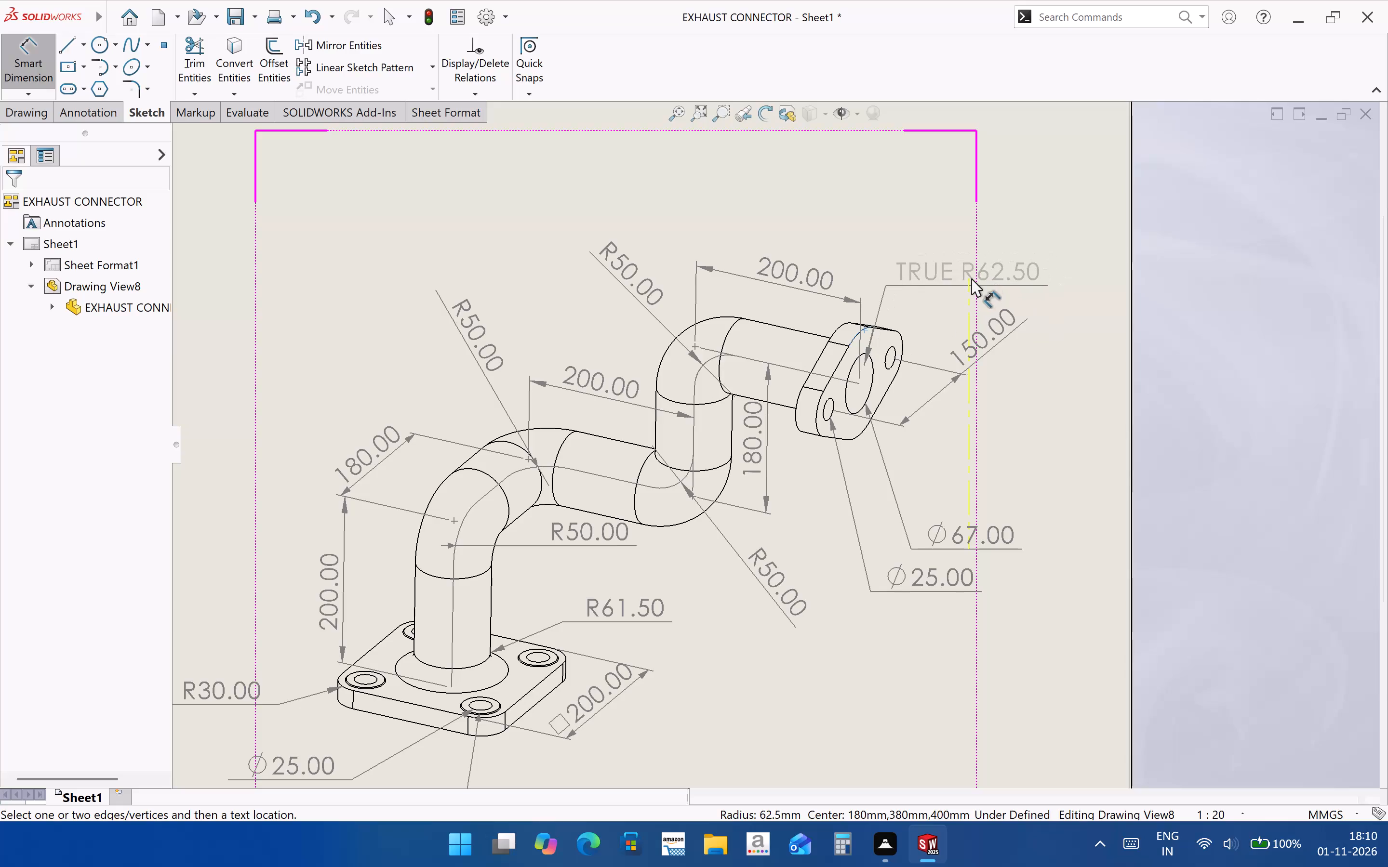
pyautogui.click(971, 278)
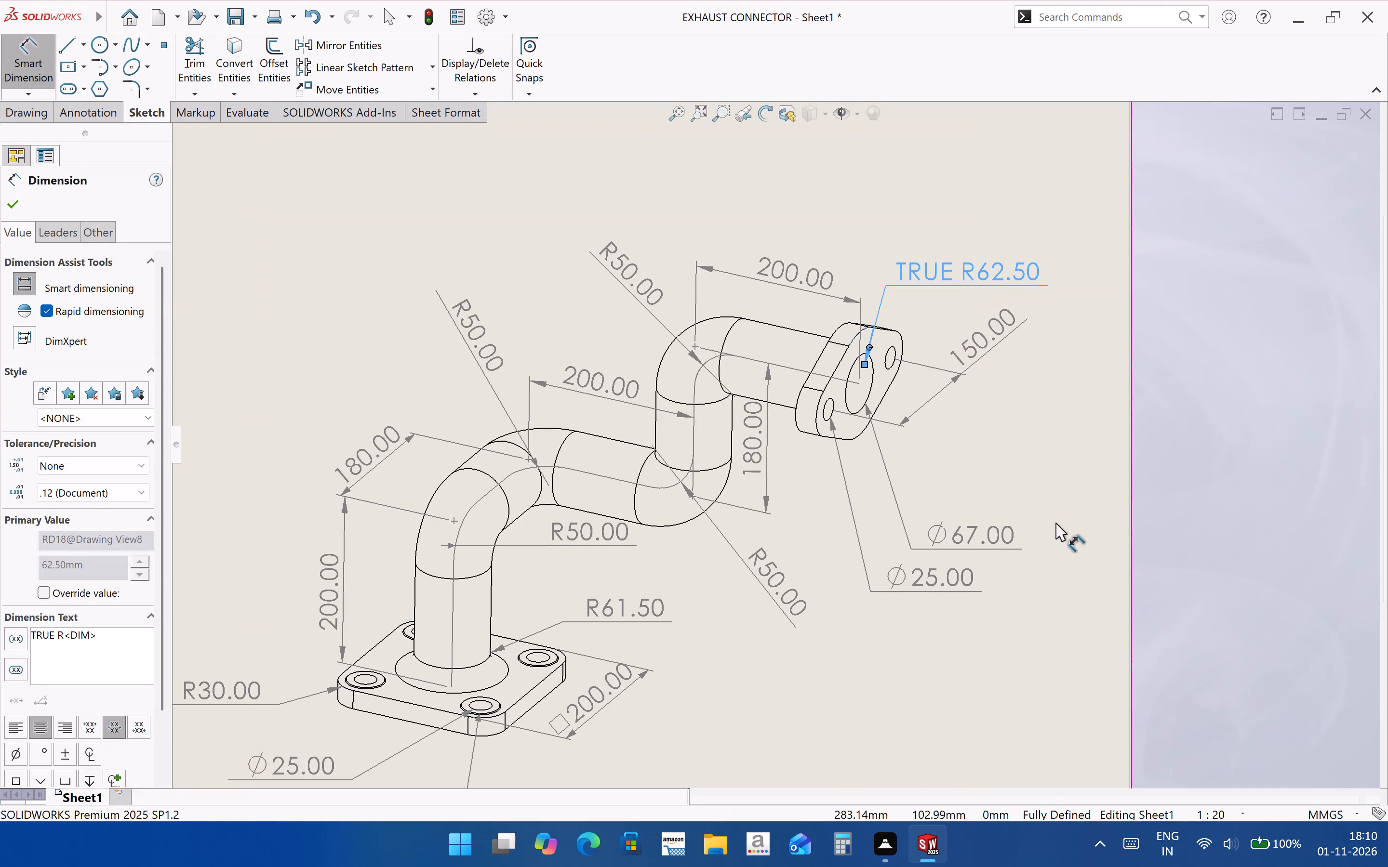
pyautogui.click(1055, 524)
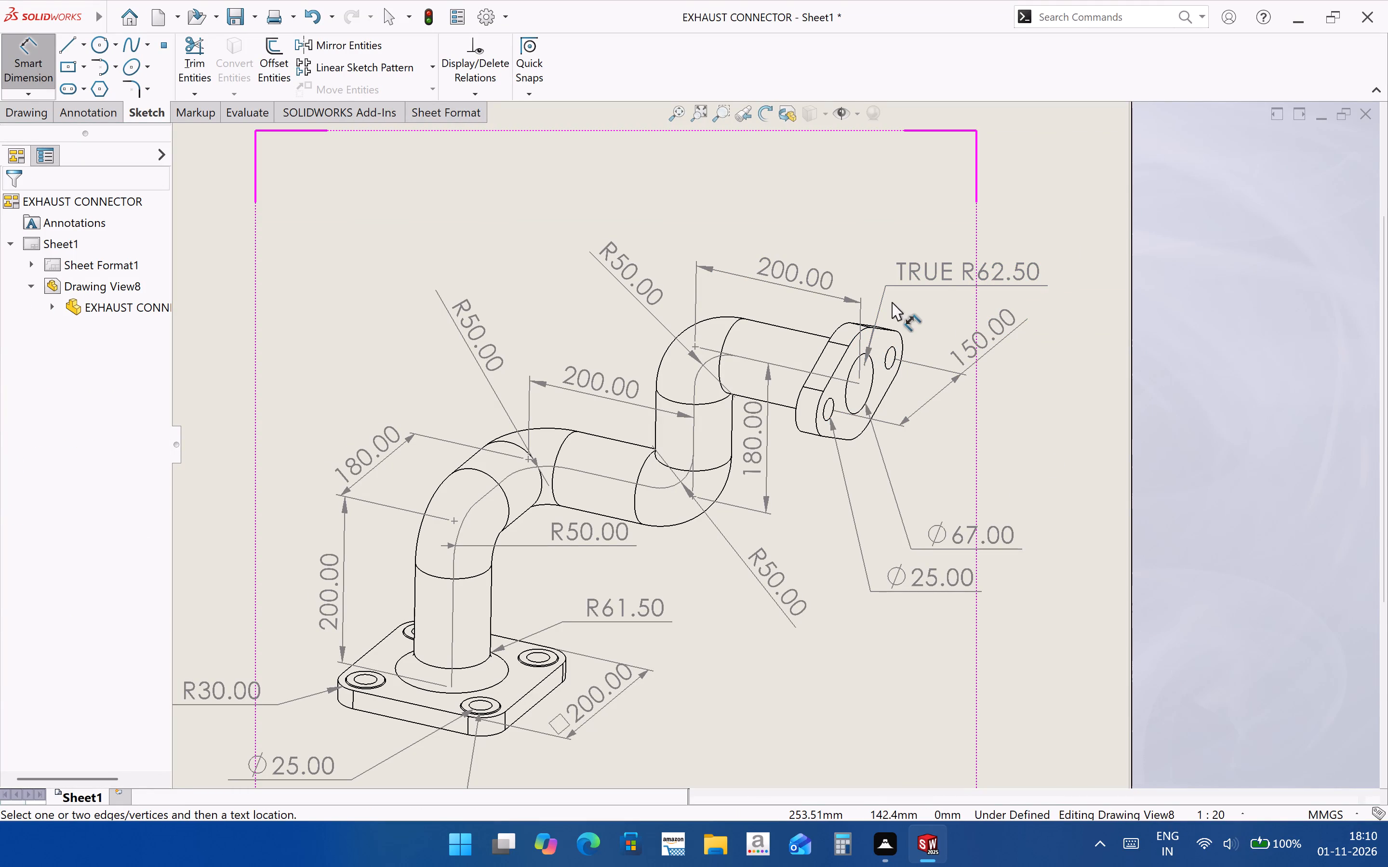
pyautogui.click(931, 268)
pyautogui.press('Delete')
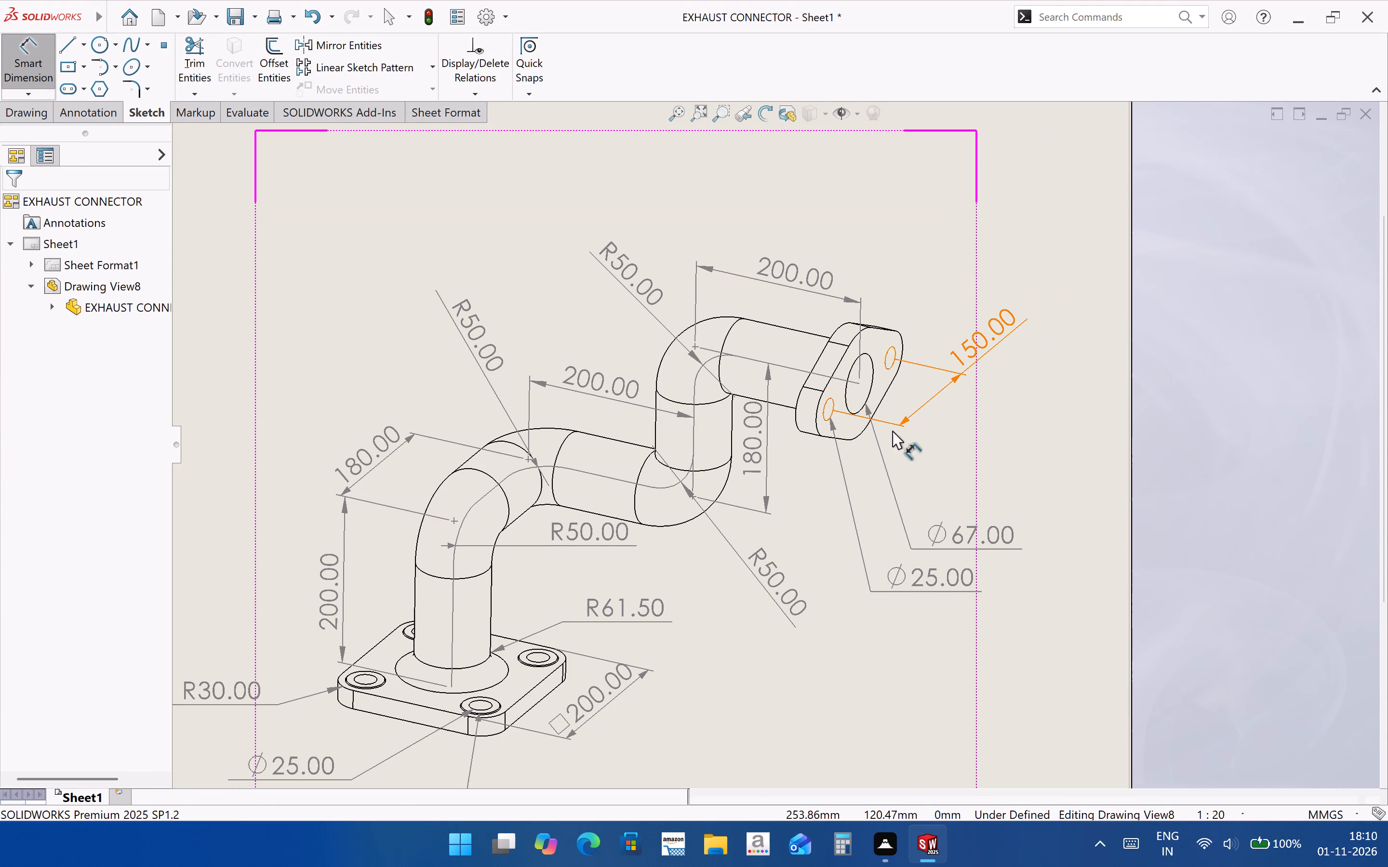
# Add a radius dimension to the end flange's large outer arc around the bore, above the flange, and remove its TRUE prefix.
pyautogui.click(858, 437)
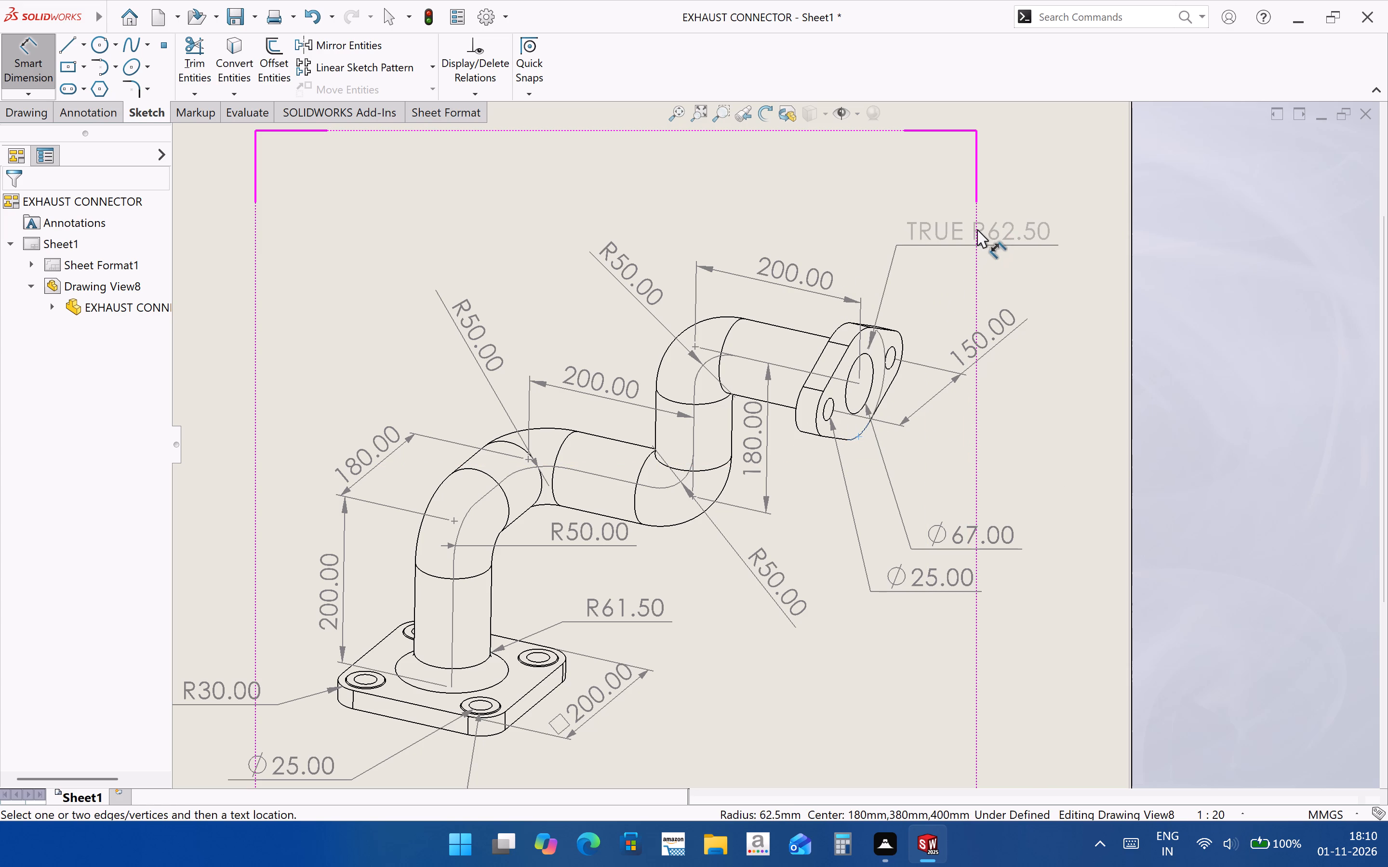
pyautogui.click(977, 229)
pyautogui.click(1063, 463)
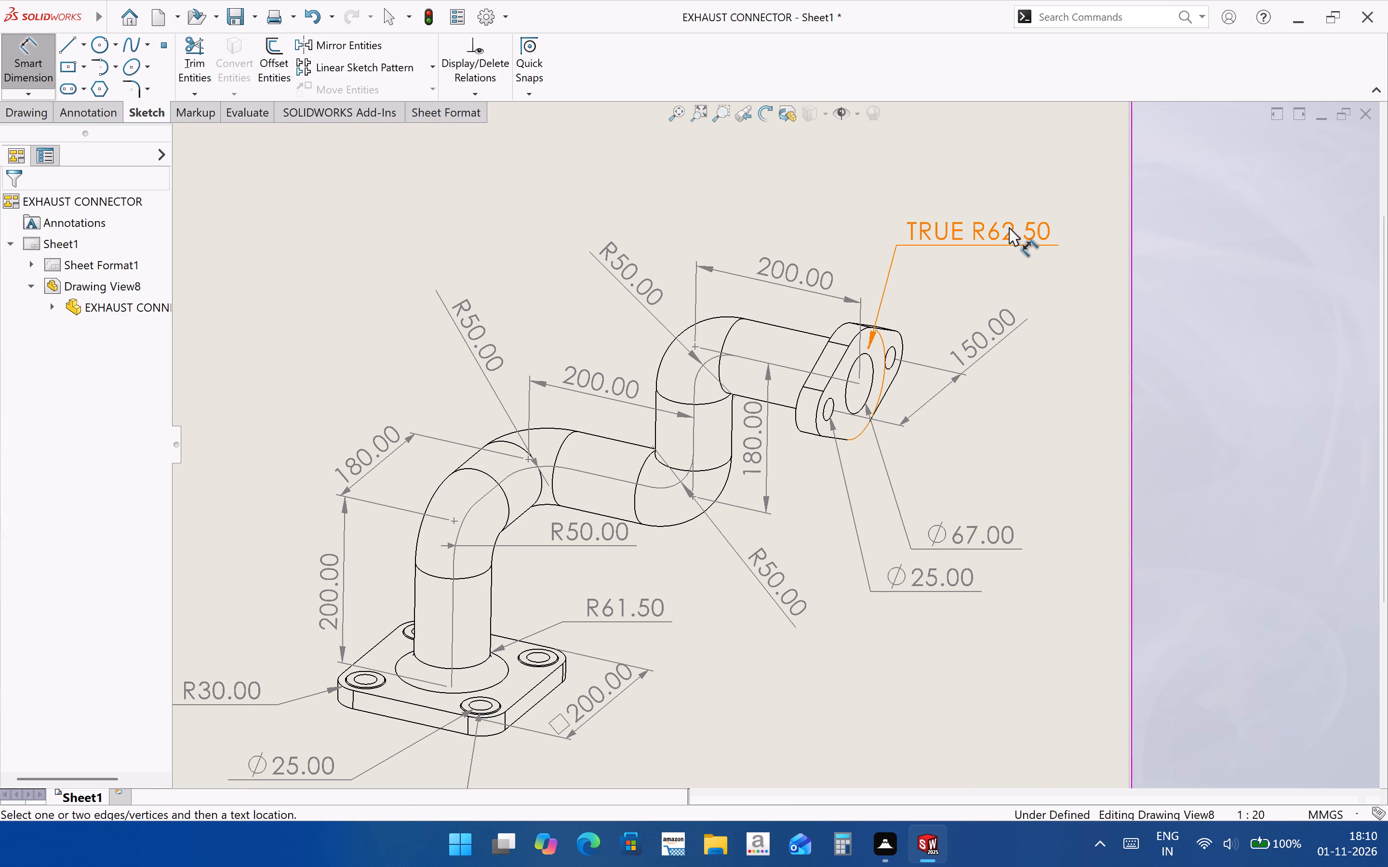
pyautogui.click(1009, 227)
pyautogui.click(53, 633)
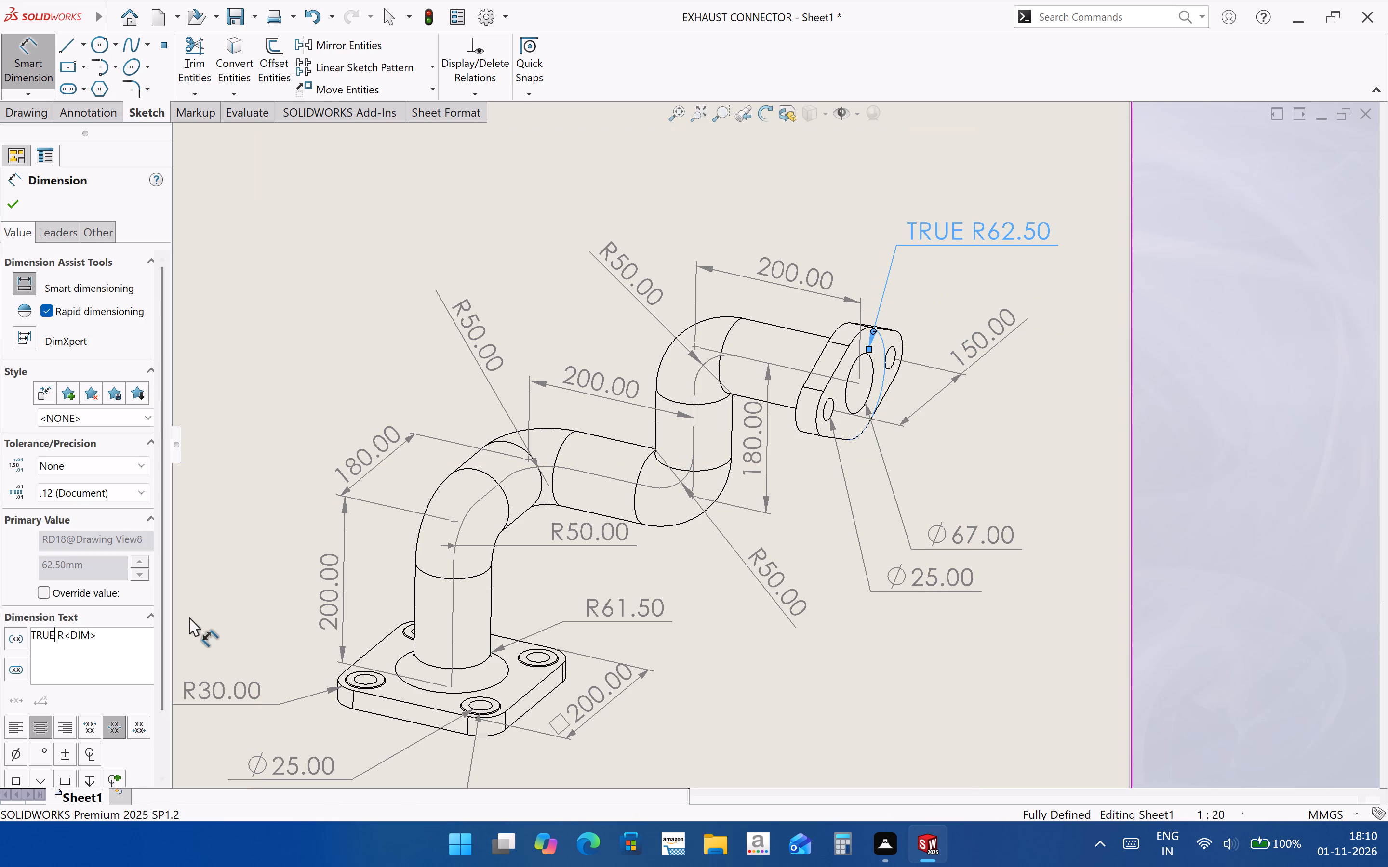
pyautogui.press('Right')
pyautogui.press('BackSpace')
pyautogui.press('BackSpace')
pyautogui.press('BackSpace')
pyautogui.press('BackSpace')
pyautogui.press('BackSpace')
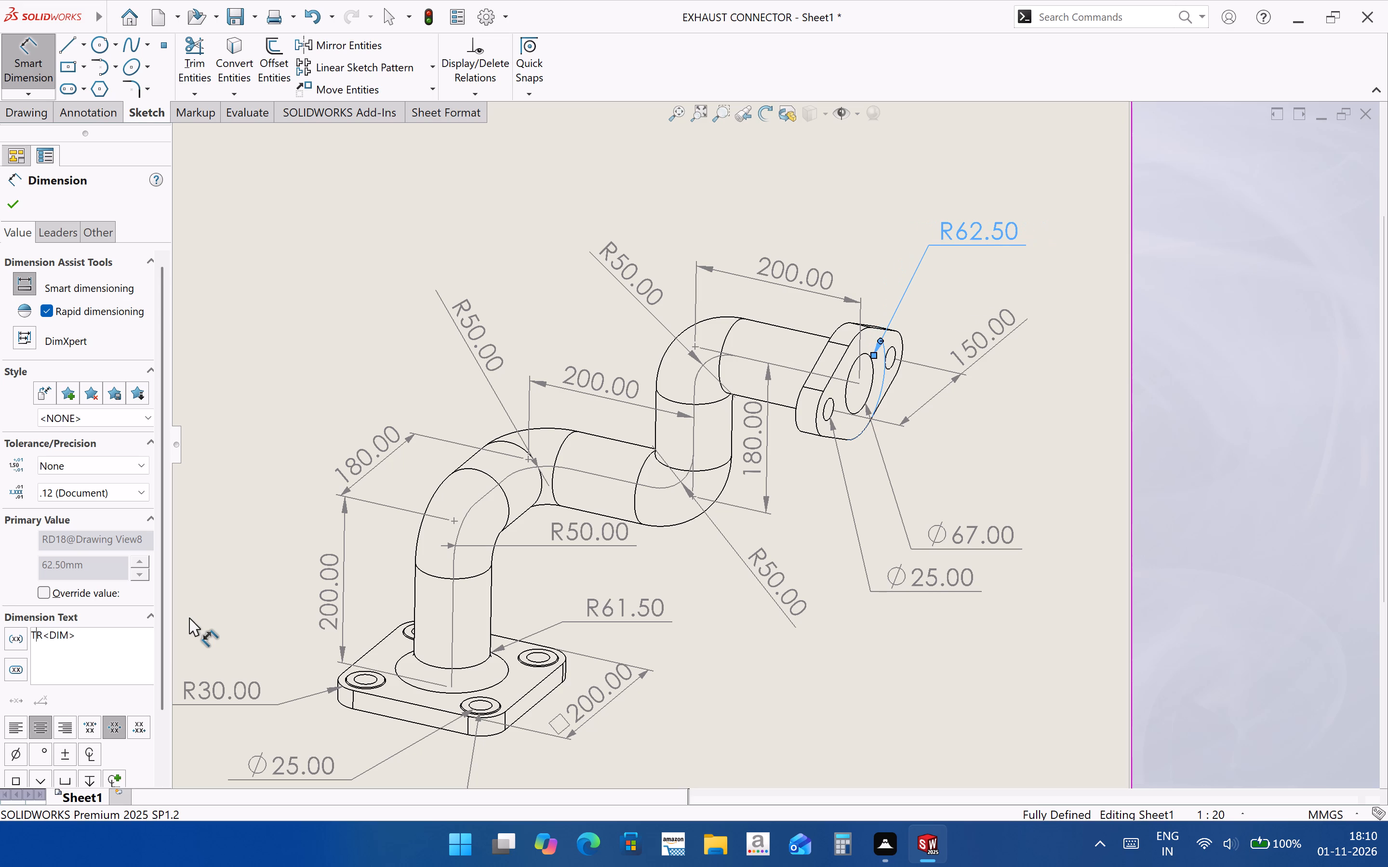
pyautogui.click(1089, 433)
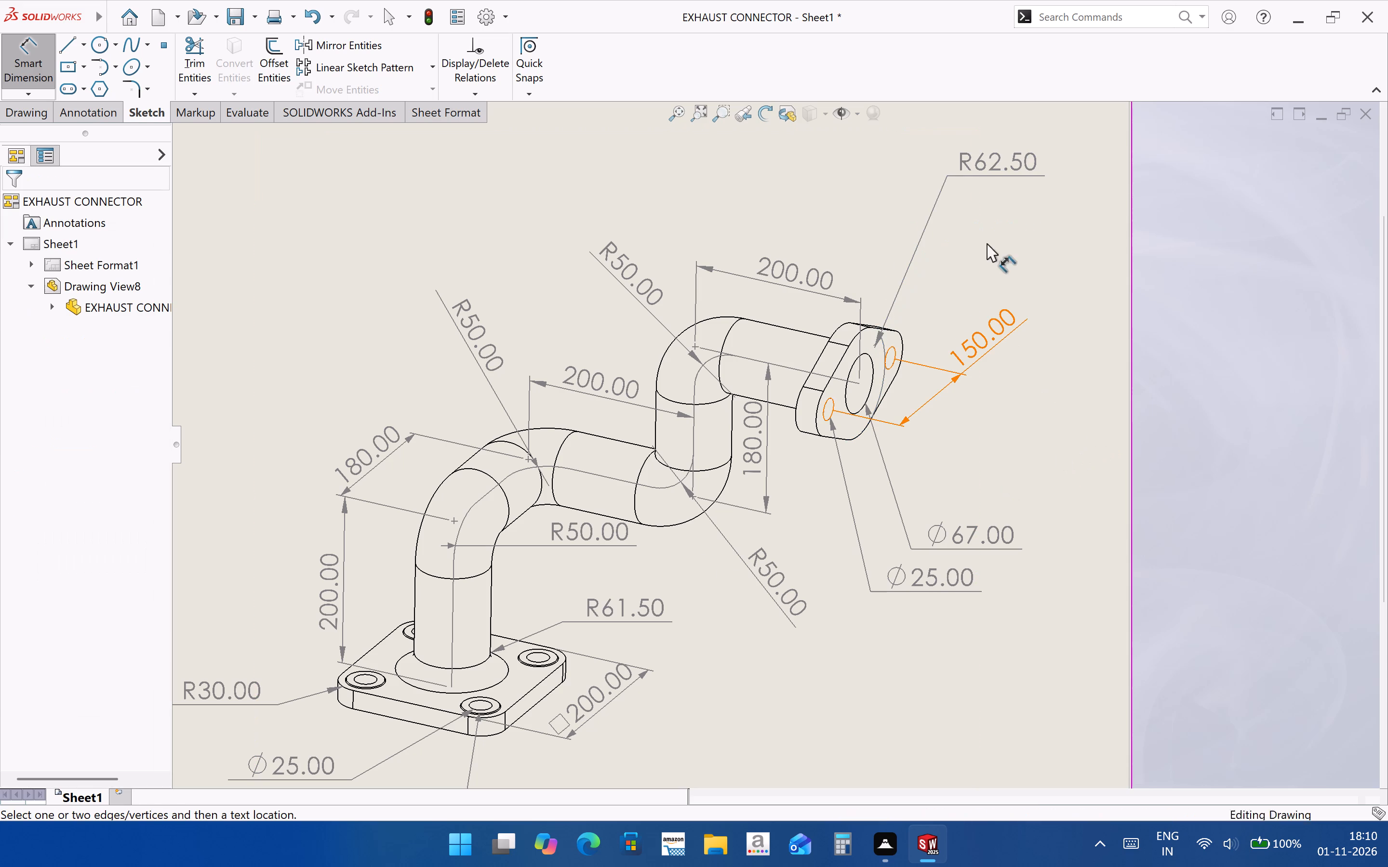
# Move the end flange's outer arc radius dimension down to just above the bolt hole spacing dimension.
pyautogui.moveTo(1015, 174); pyautogui.dragTo(1003, 263)
pyautogui.click(1037, 444)
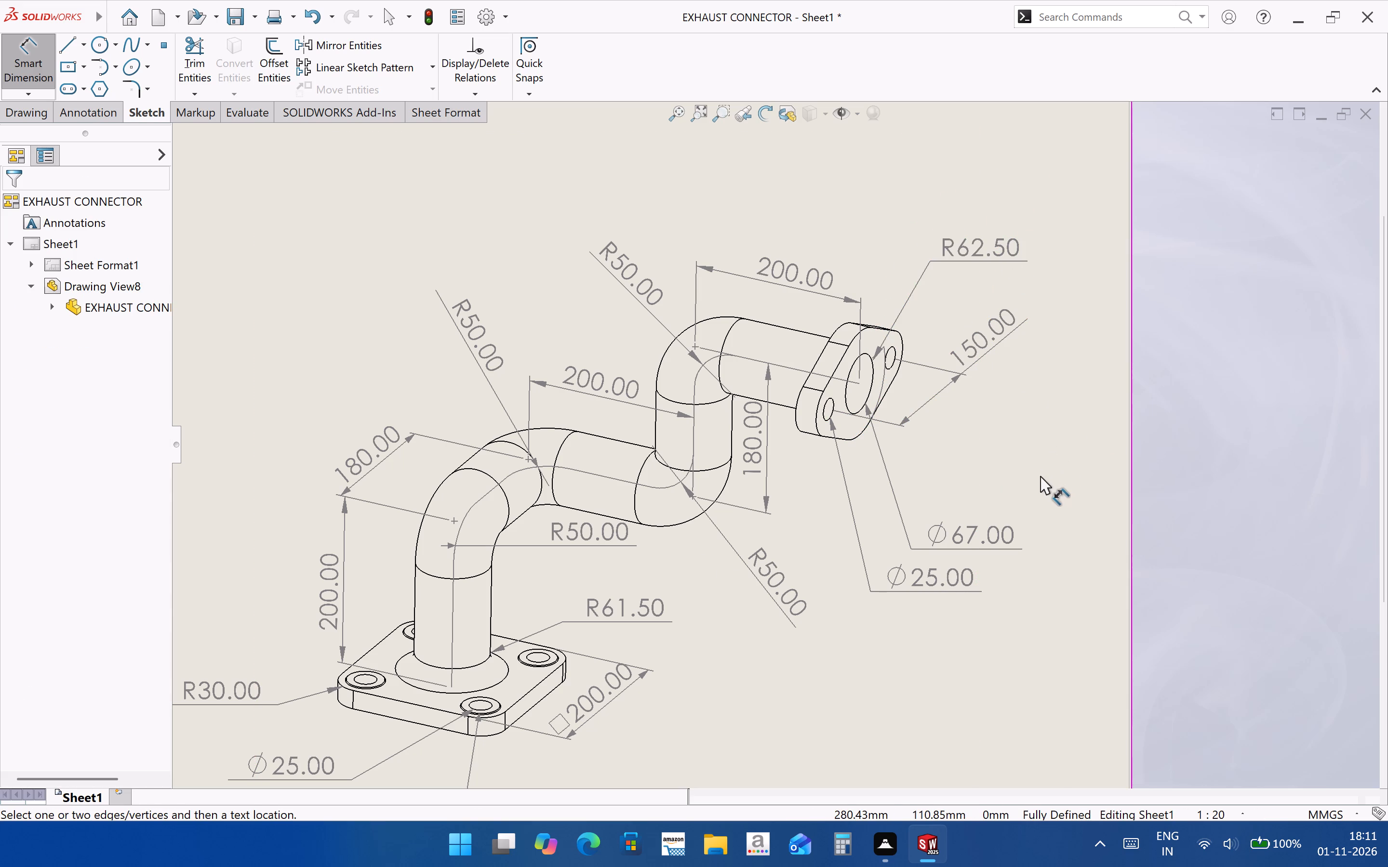
# Dimension the square base flange's thickness between its front top and bottom edges, placing the text above the corner radius dimension.
pyautogui.scroll(2, 1091, 488)
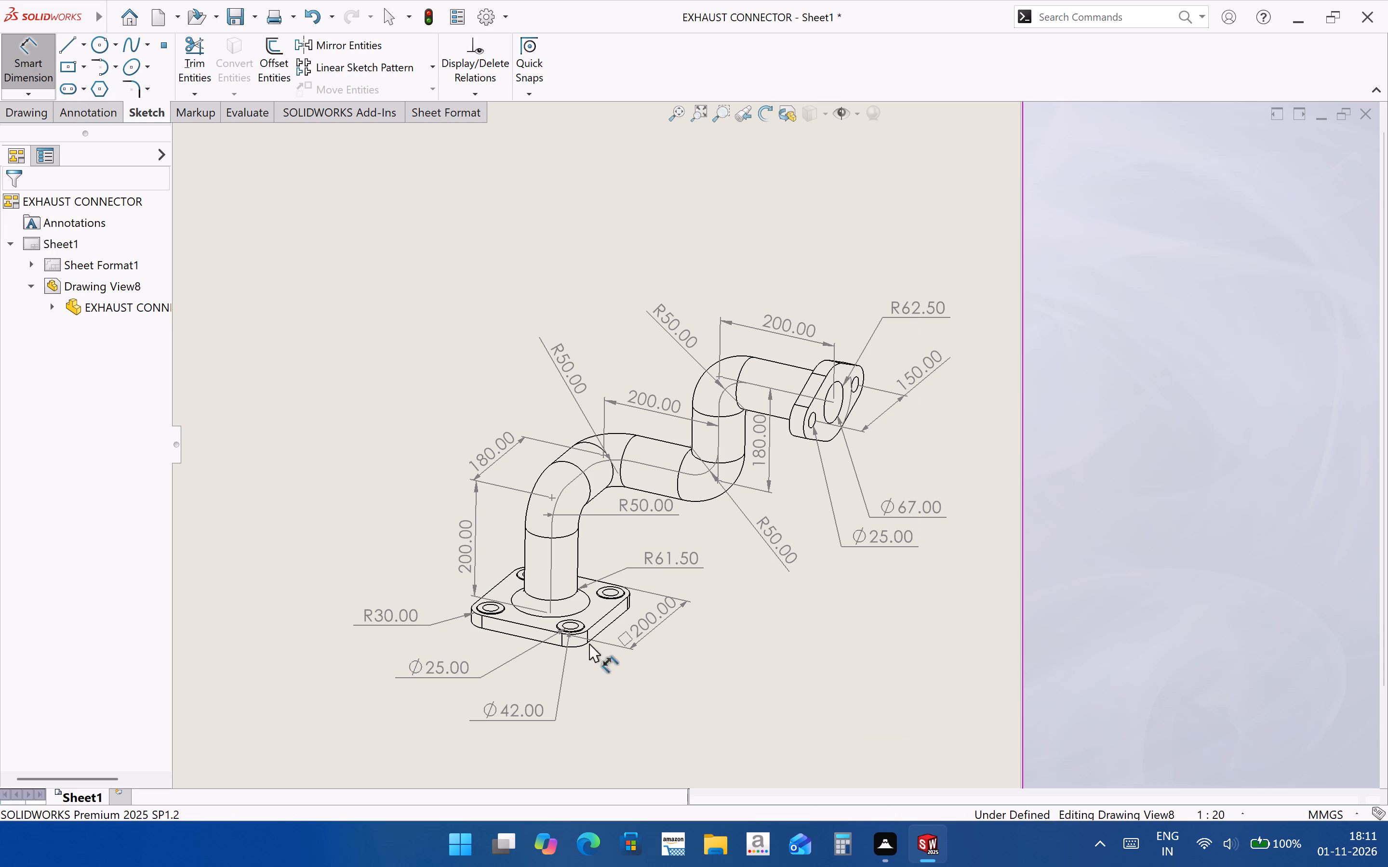
pyautogui.scroll(-2, 491, 618)
pyautogui.click(549, 606)
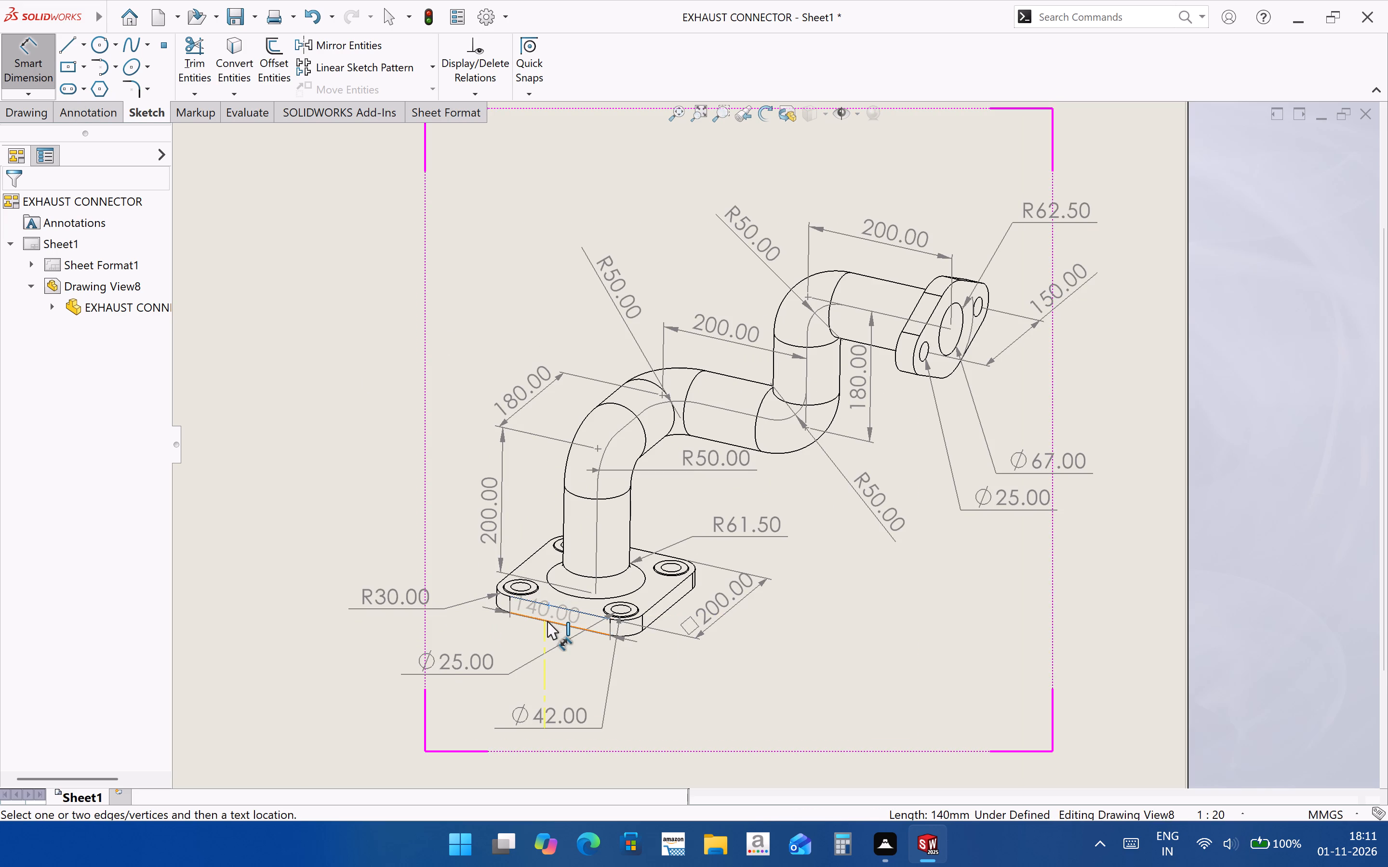
pyautogui.click(547, 621)
pyautogui.click(458, 550)
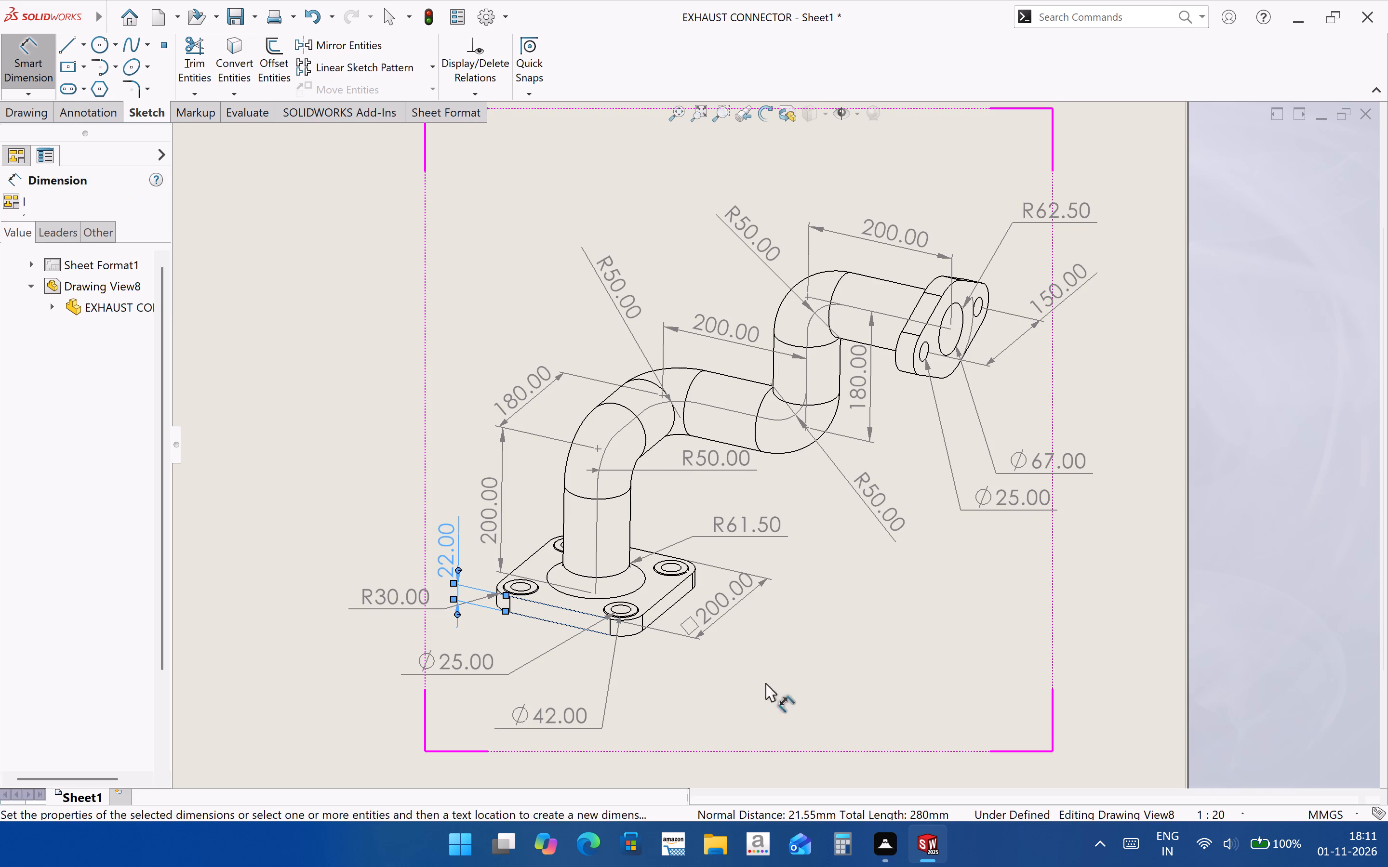
pyautogui.click(911, 708)
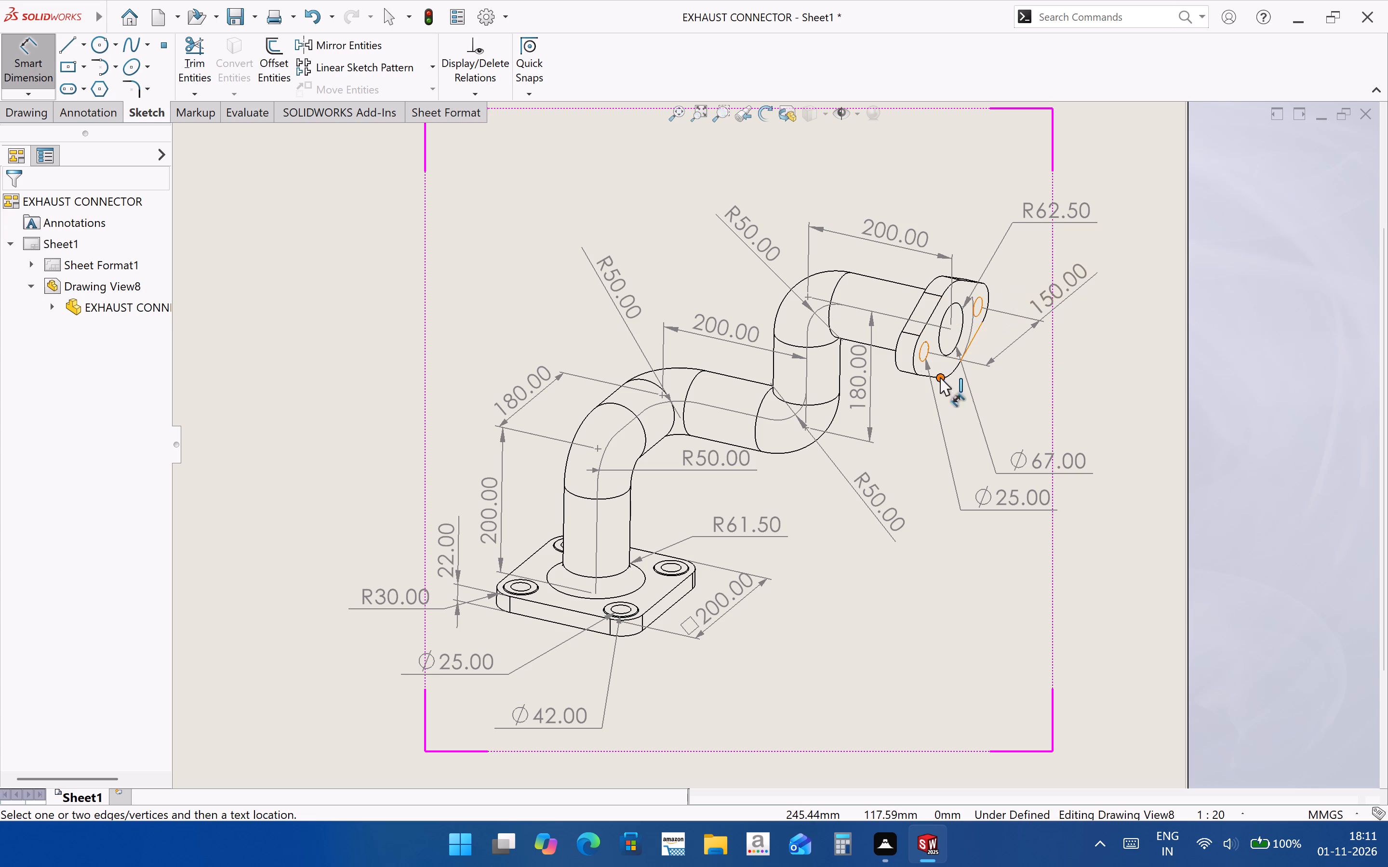
# Dimension the end flange's thickness between the front and rear arcs of its lower rounded end, placing the text above the flange.
pyautogui.click(914, 364)
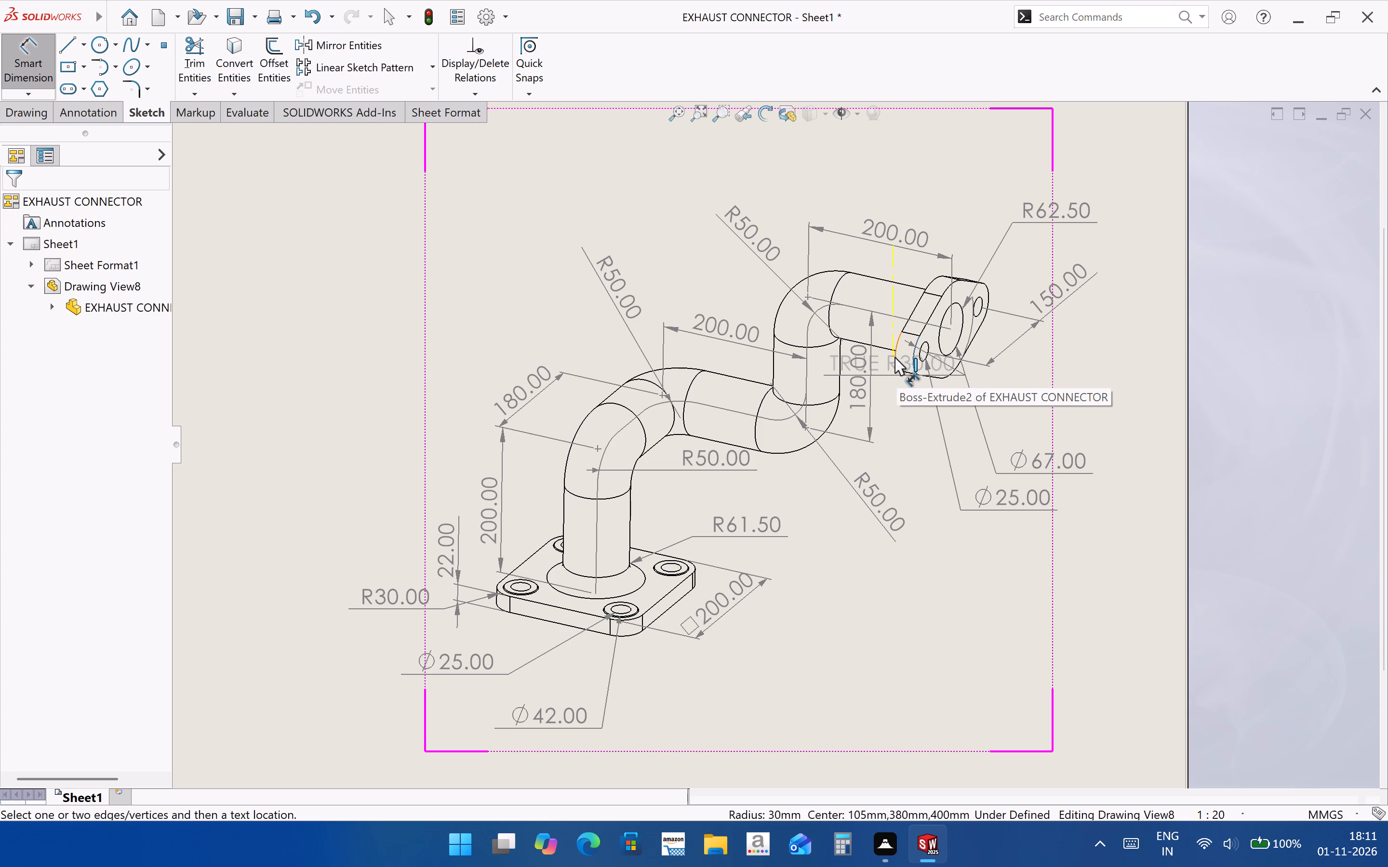
pyautogui.click(894, 357)
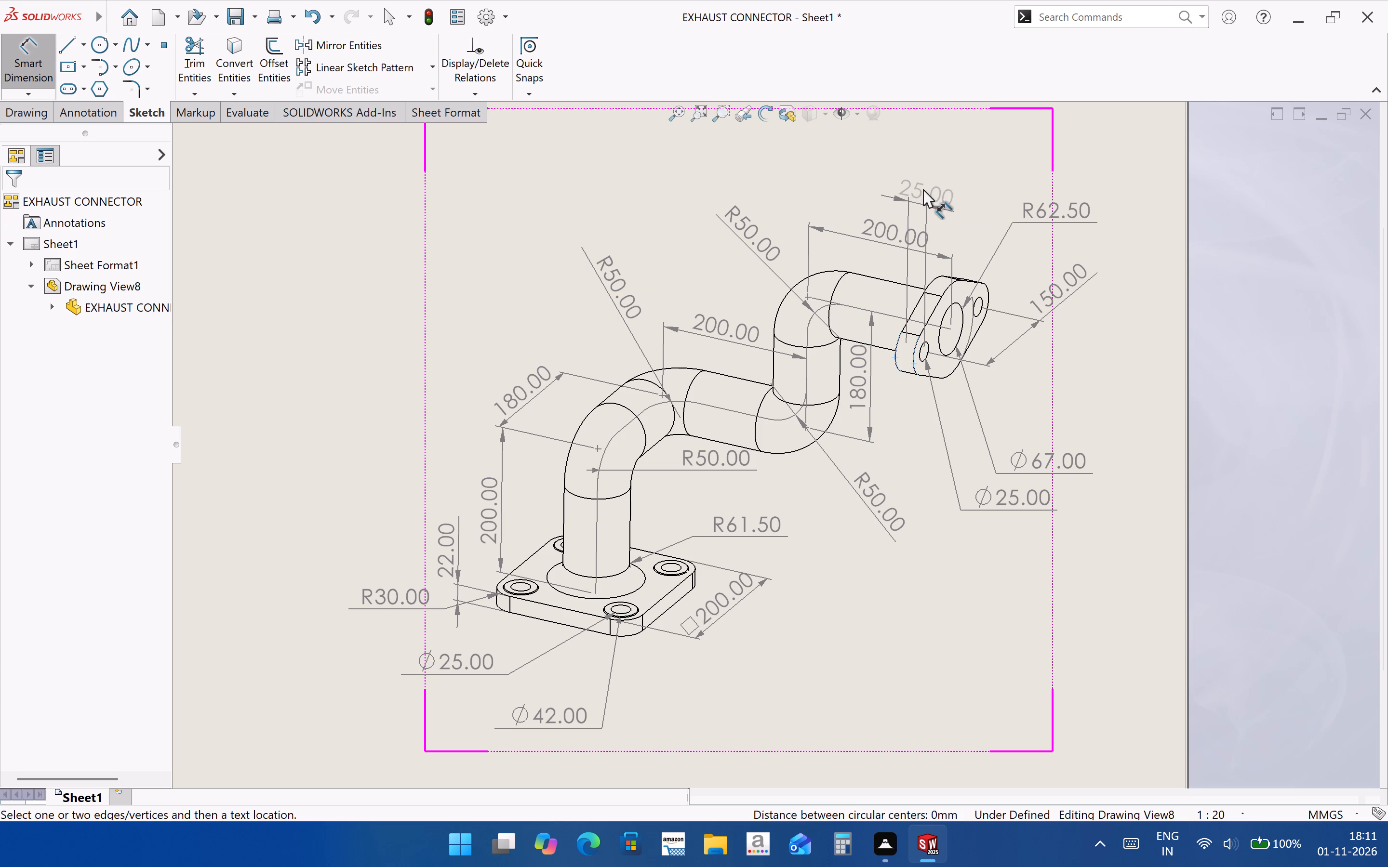
pyautogui.click(927, 174)
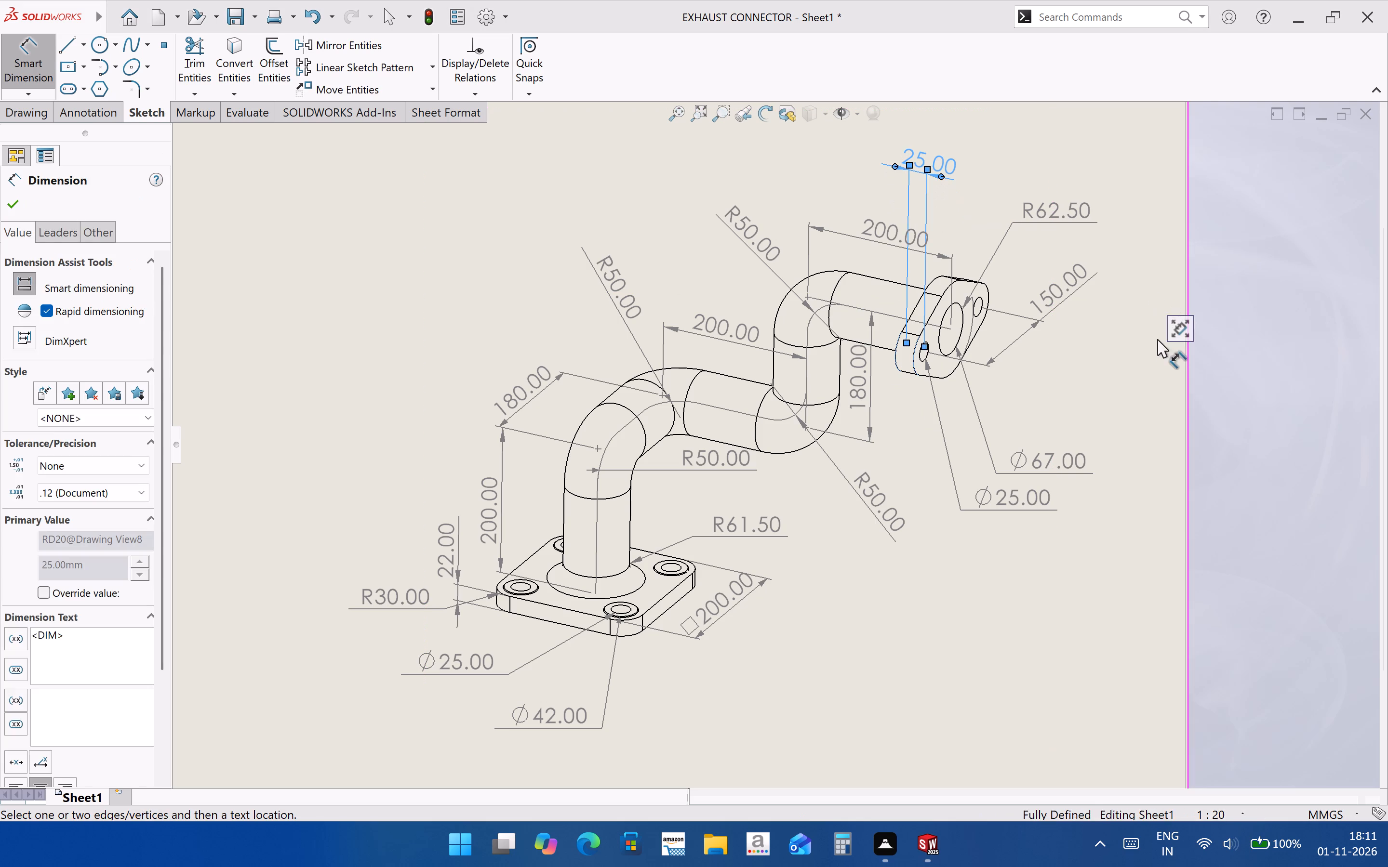
pyautogui.click(1157, 345)
# Shift the upper pipe leg's 200.00 dimension text along its dimension line, clear of the end flange thickness extension lines.
pyautogui.moveTo(872, 228); pyautogui.dragTo(849, 224)
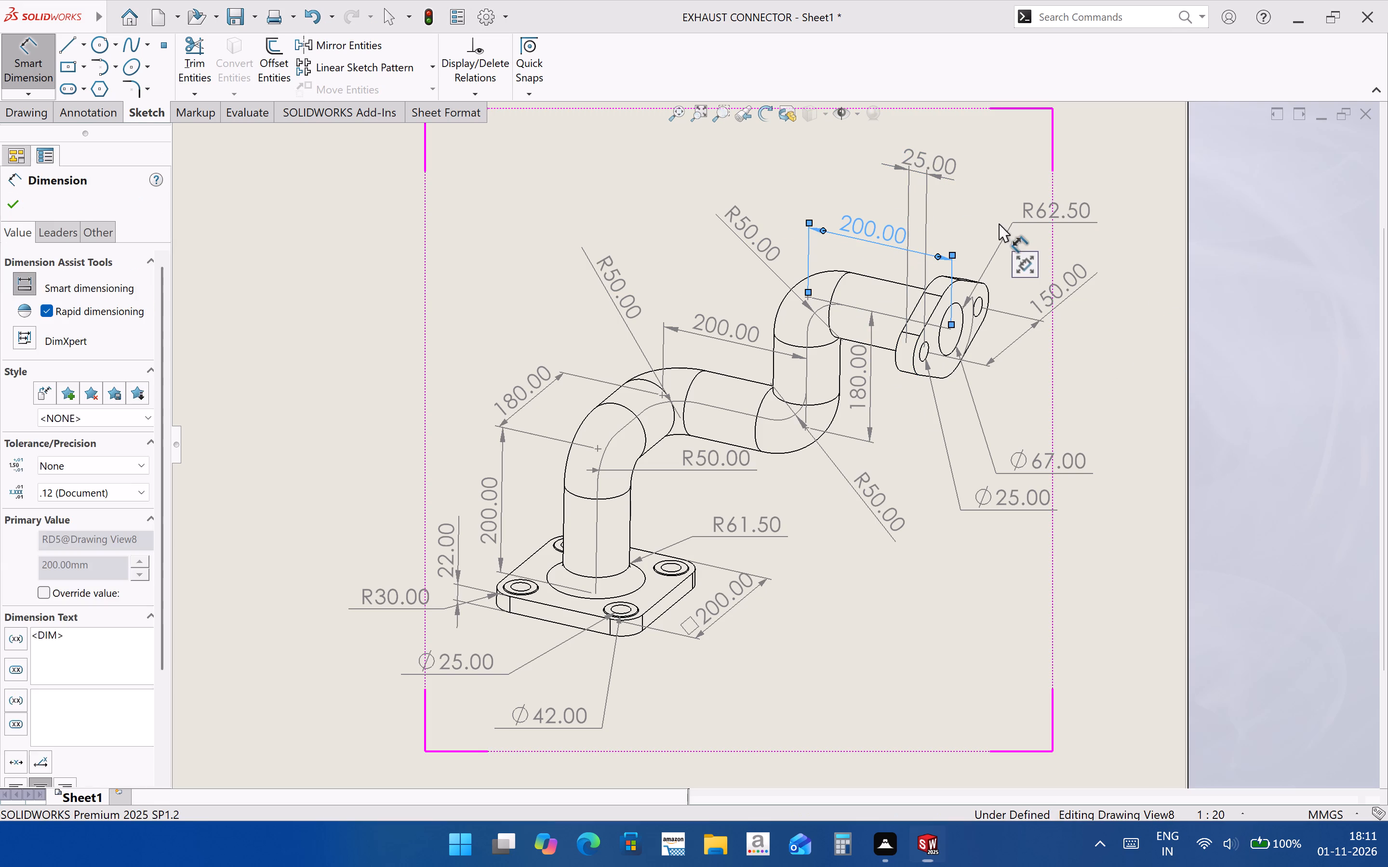
pyautogui.click(1000, 224)
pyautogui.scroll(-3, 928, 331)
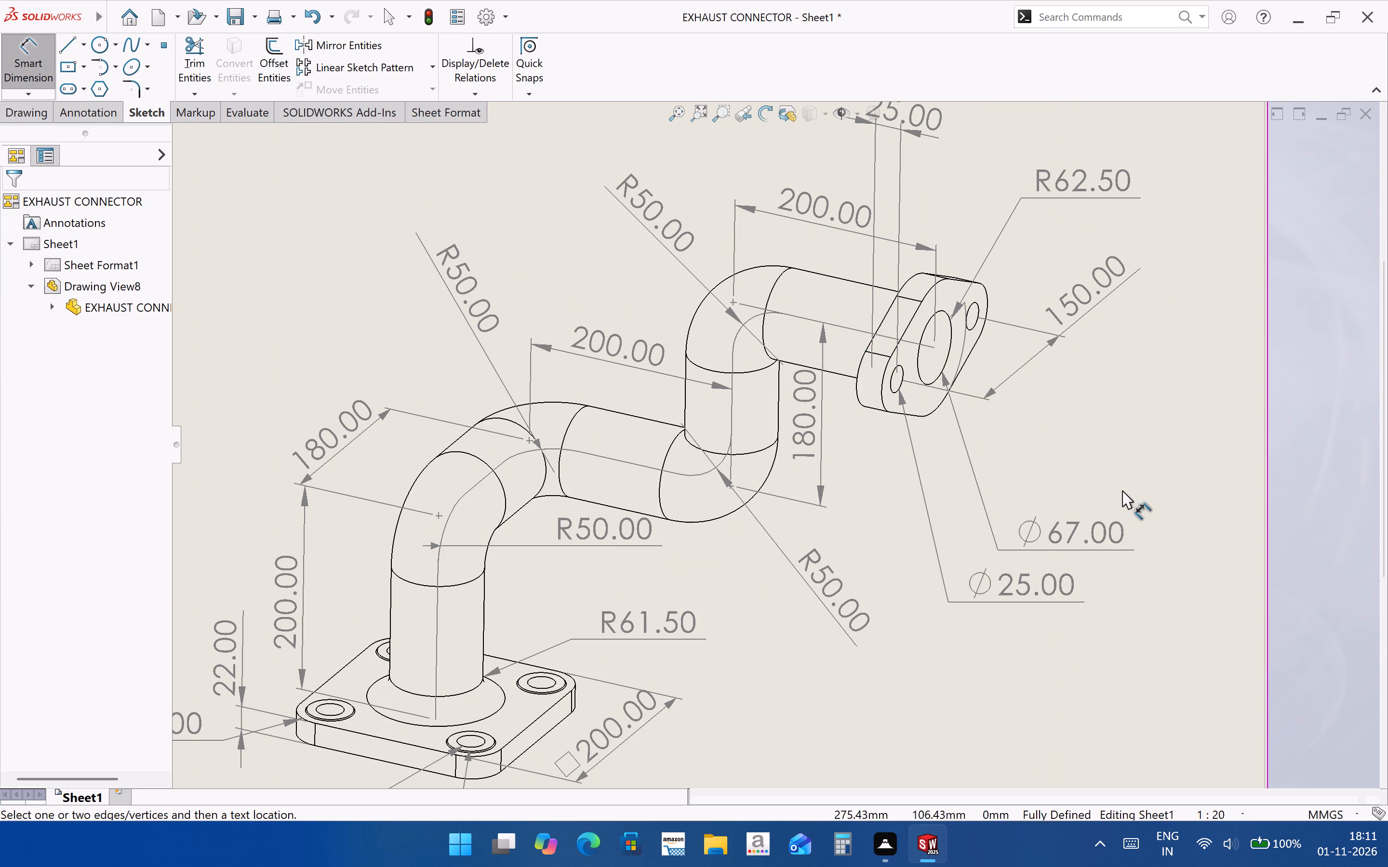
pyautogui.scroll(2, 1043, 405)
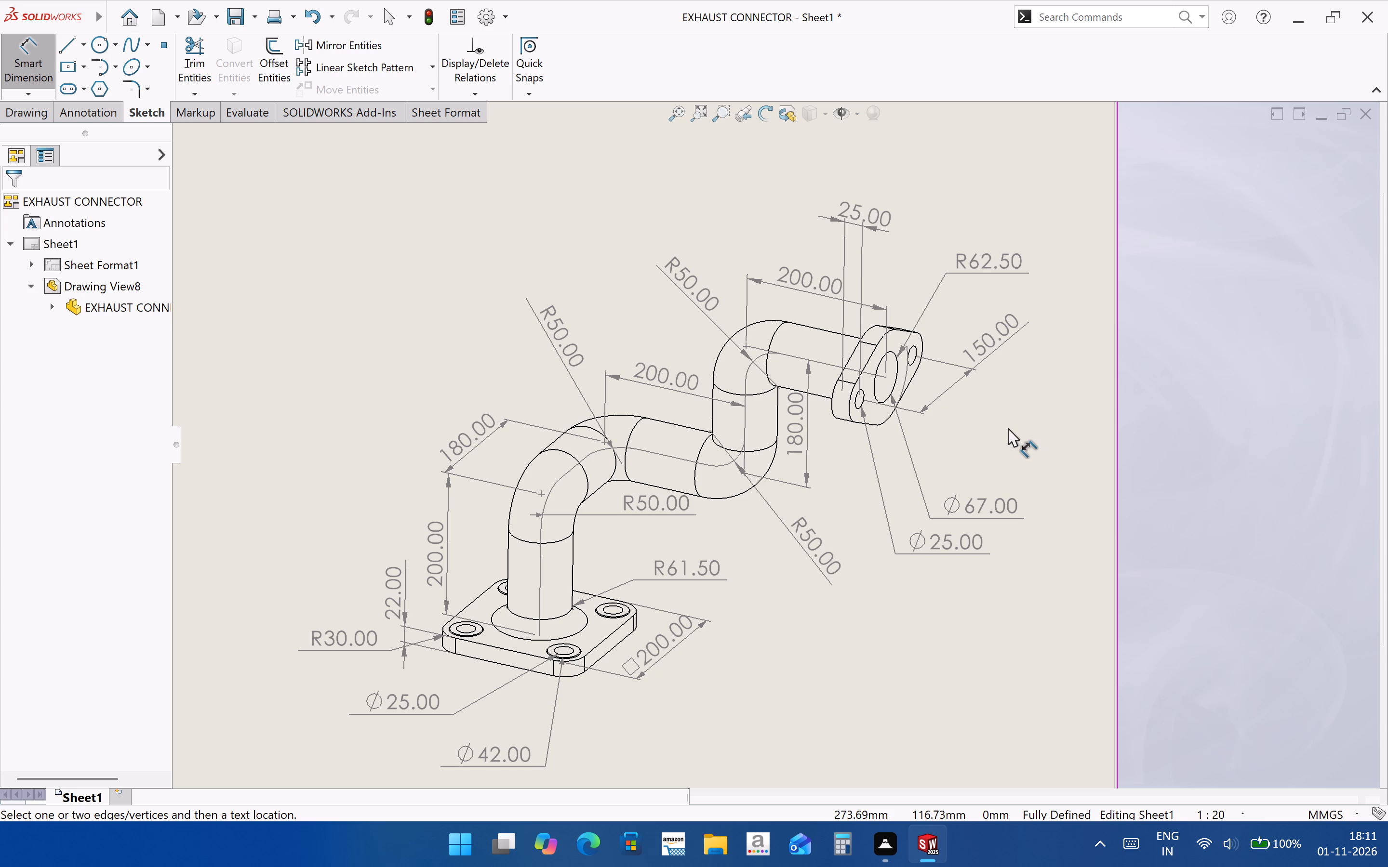
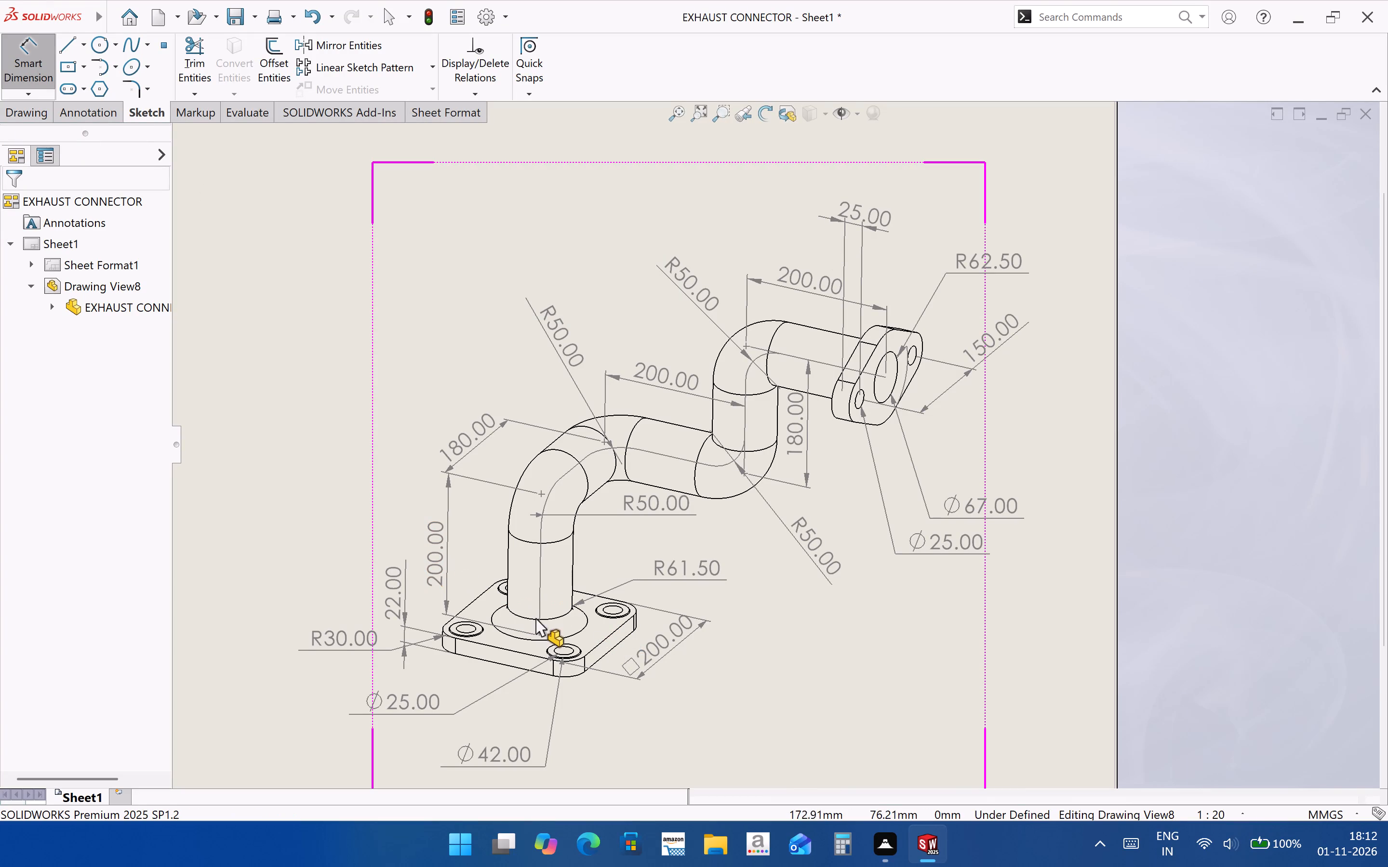
# Dimension the pipe's outer circle just above the base flange fillet, placing the text below the flange and removing the TRUE prefix.
pyautogui.click(565, 615)
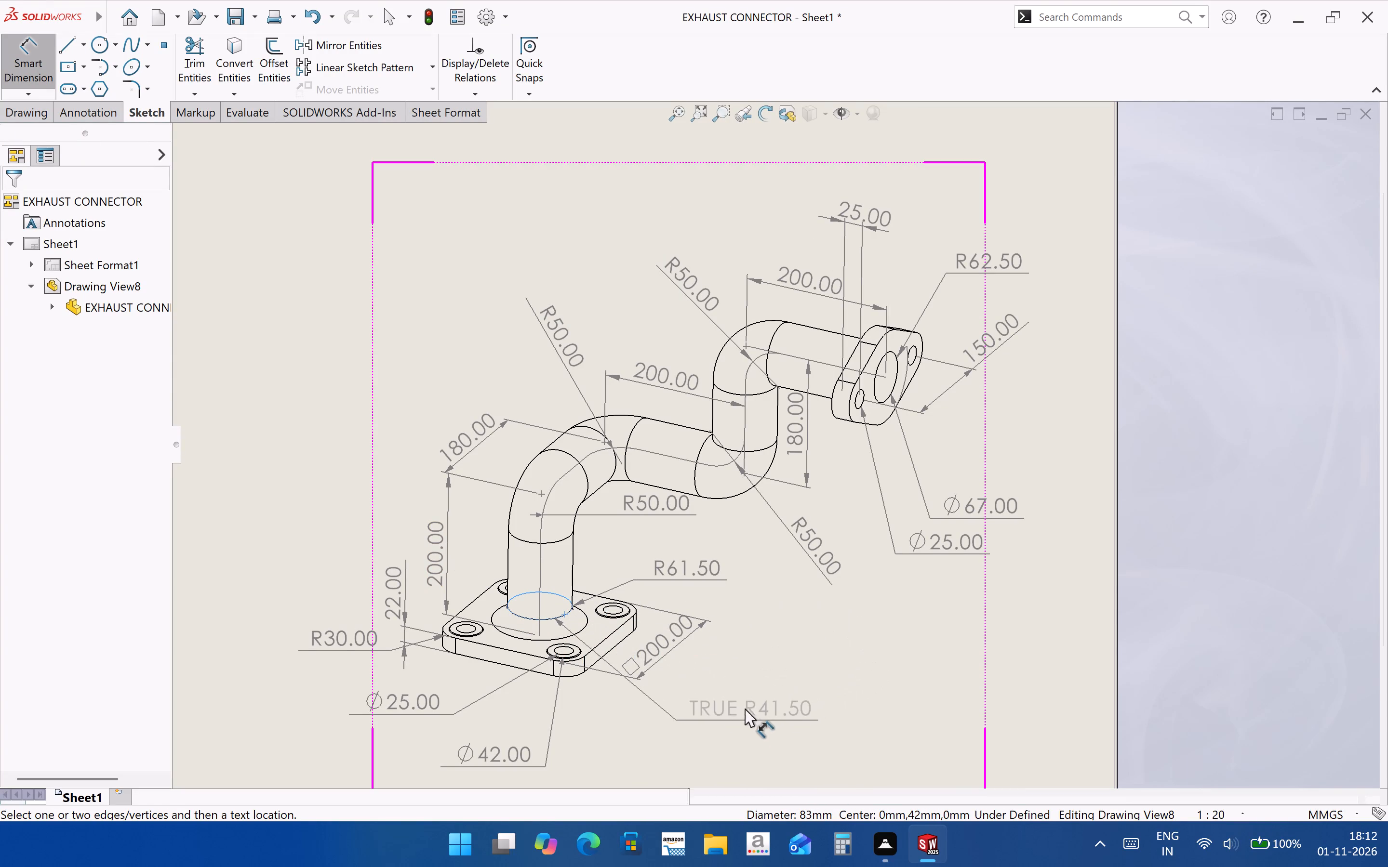
pyautogui.click(717, 713)
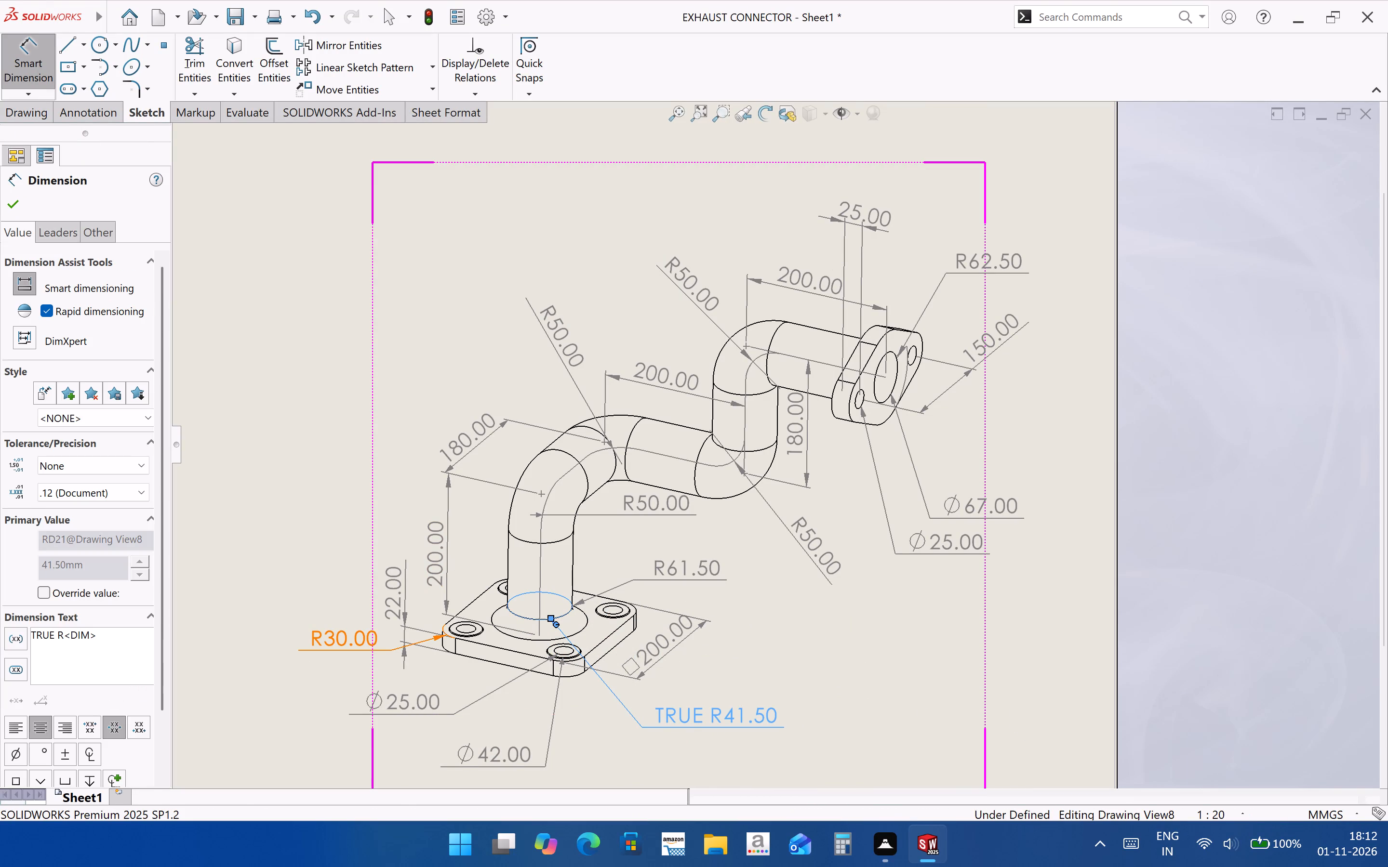
pyautogui.click(59, 636)
pyautogui.press('BackSpace')
pyautogui.press('BackSpace')
pyautogui.press('BackSpace')
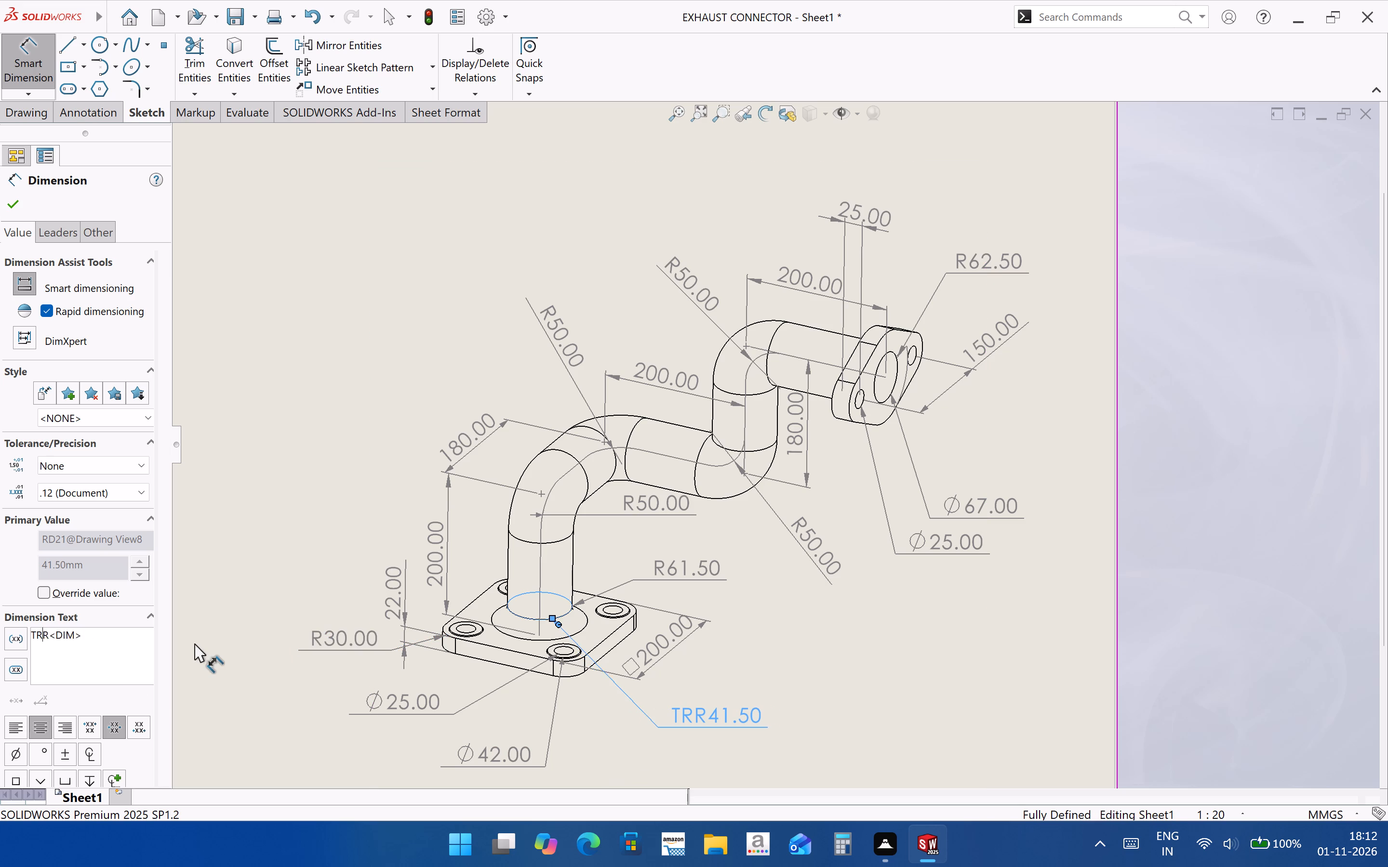
pyautogui.press('BackSpace')
pyautogui.press('BackSpace')
pyautogui.click(1080, 682)
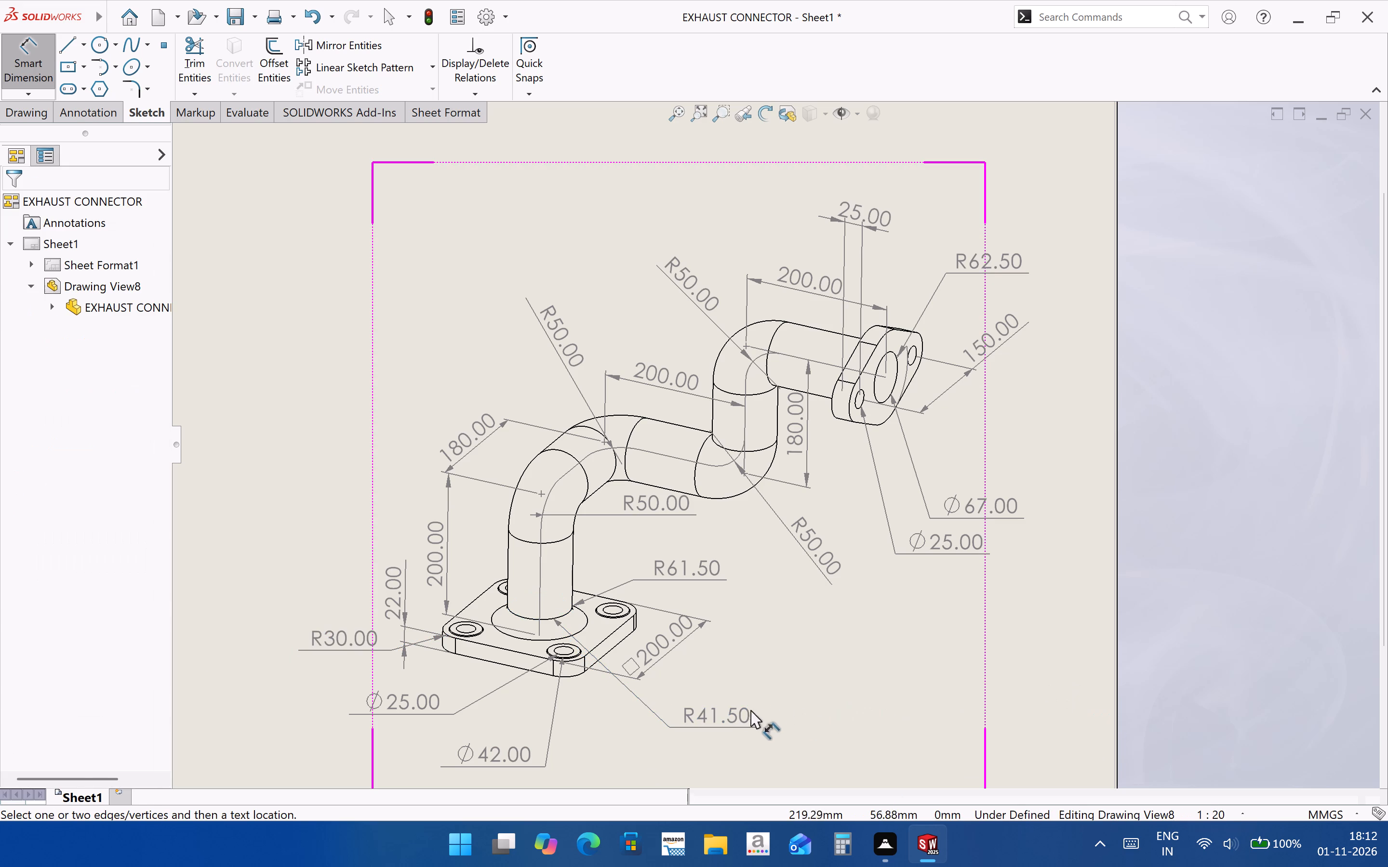
# Display the lower pipe circle's radius dimension as a diameter.
pyautogui.click(739, 714)
pyautogui.click(794, 678)
pyautogui.click(1041, 686)
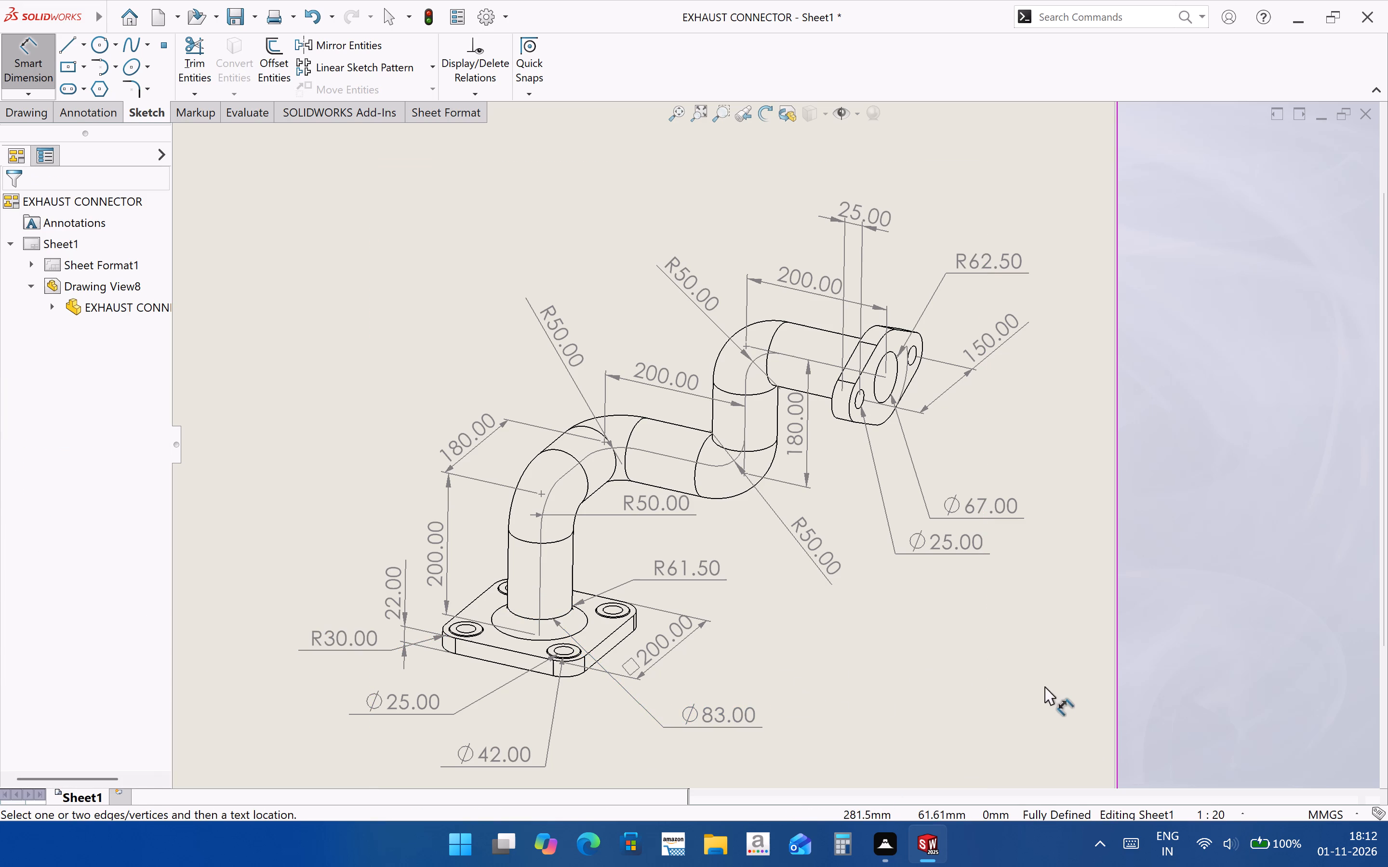
# Add the note "20MM fillet" with a straight leader pointing to the base flange fillet, placing the text beside the lower pipe leg.
pyautogui.scroll(2, 892, 635)
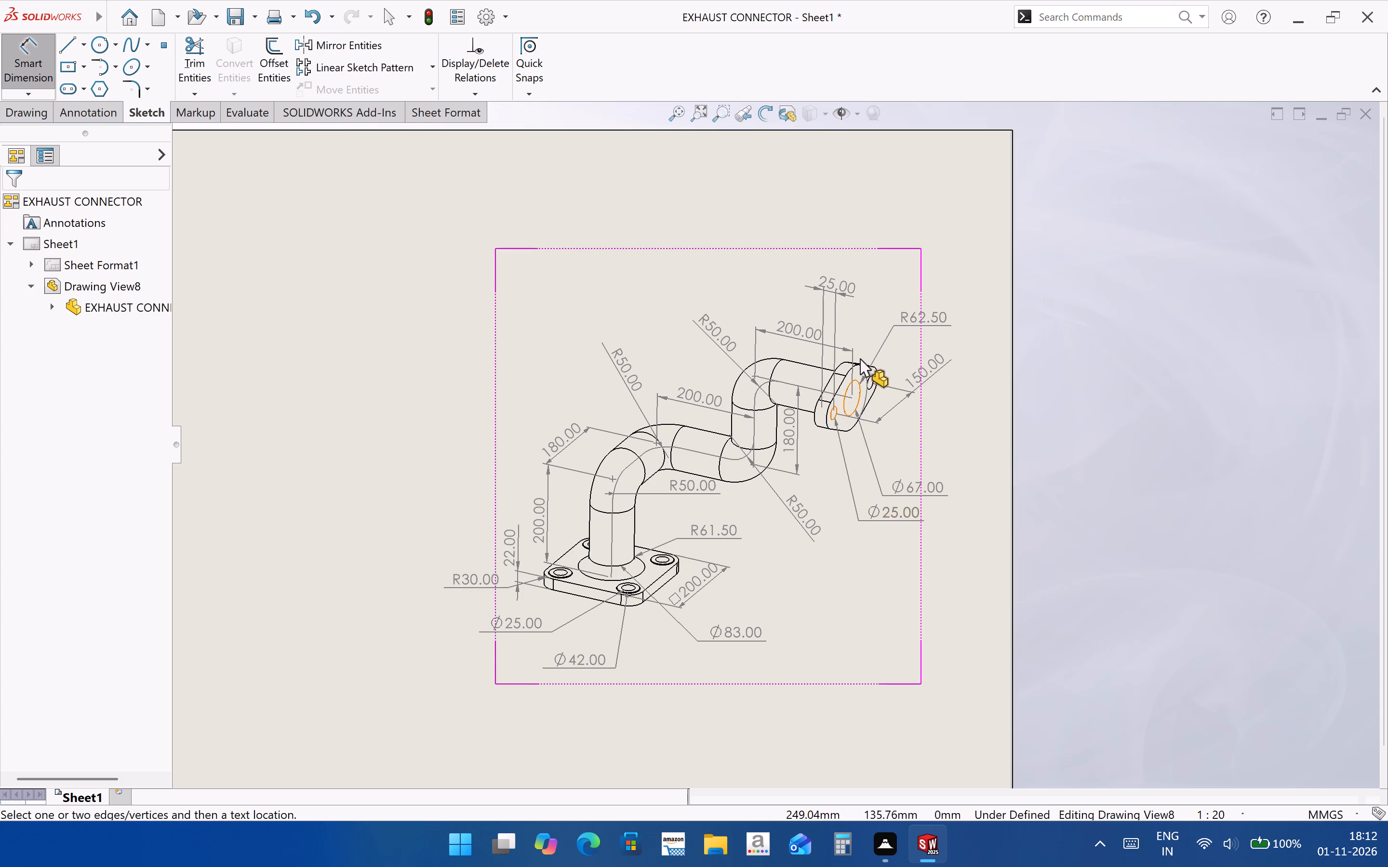
pyautogui.scroll(-2, 861, 354)
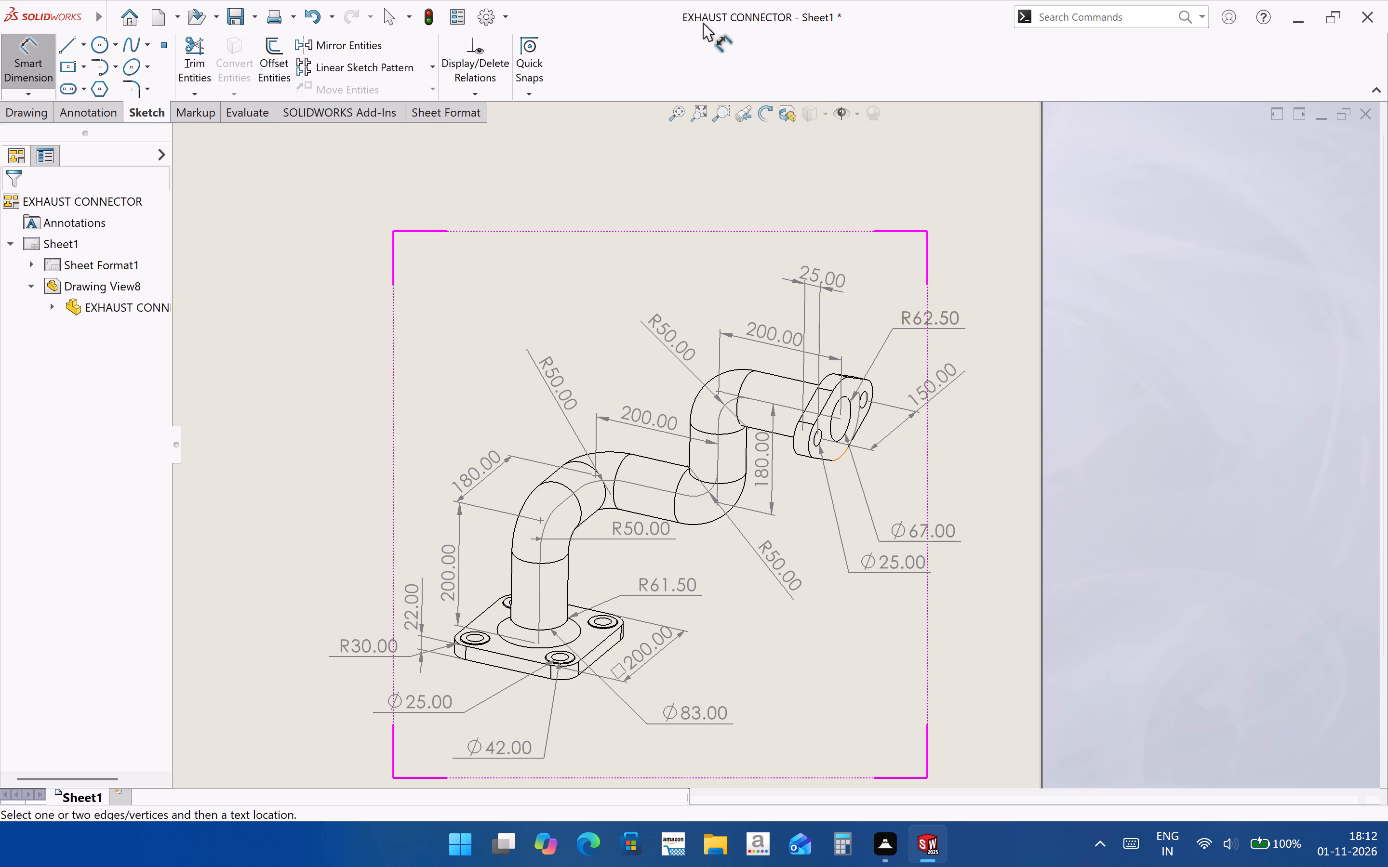
pyautogui.click(79, 118)
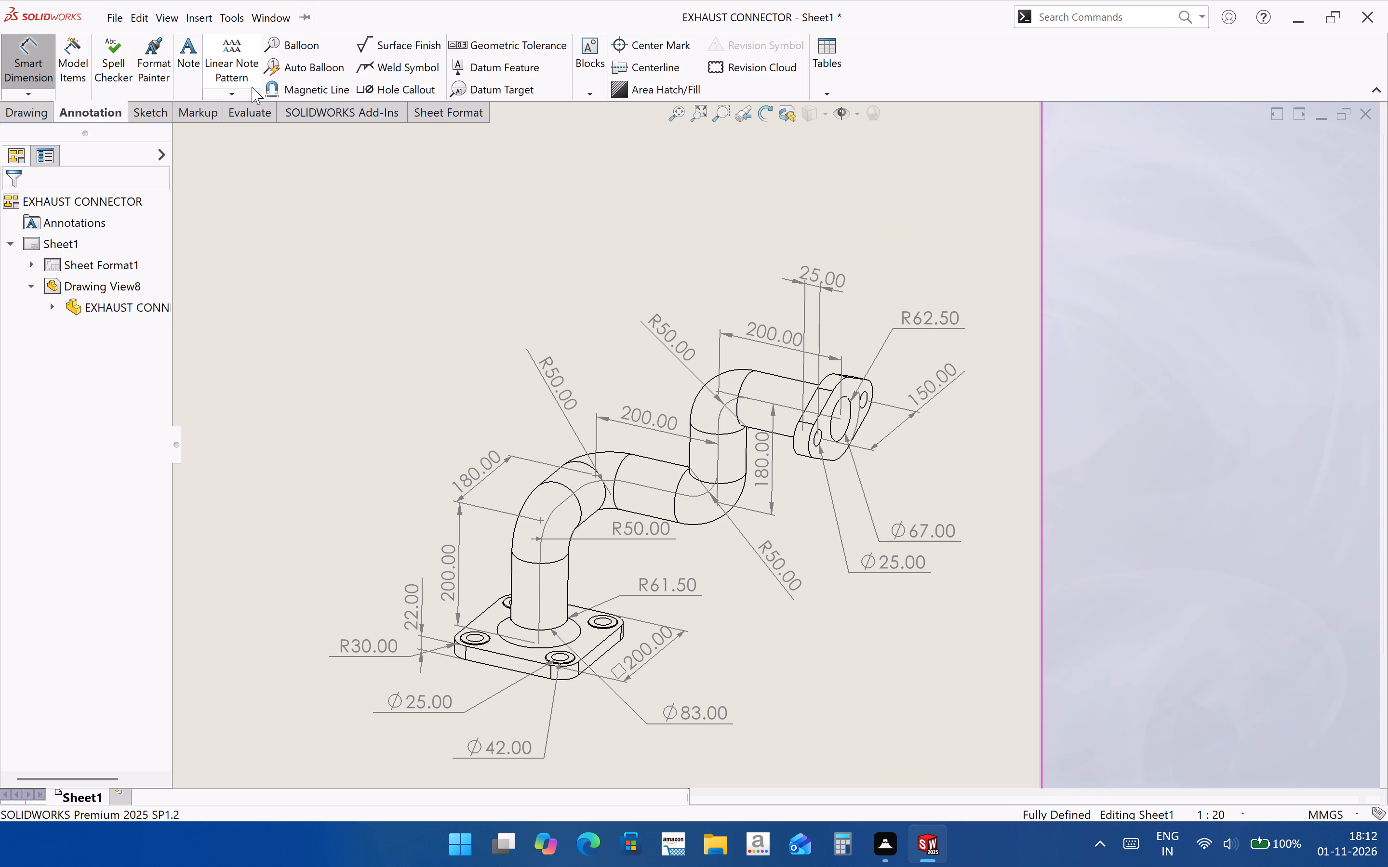
pyautogui.click(188, 67)
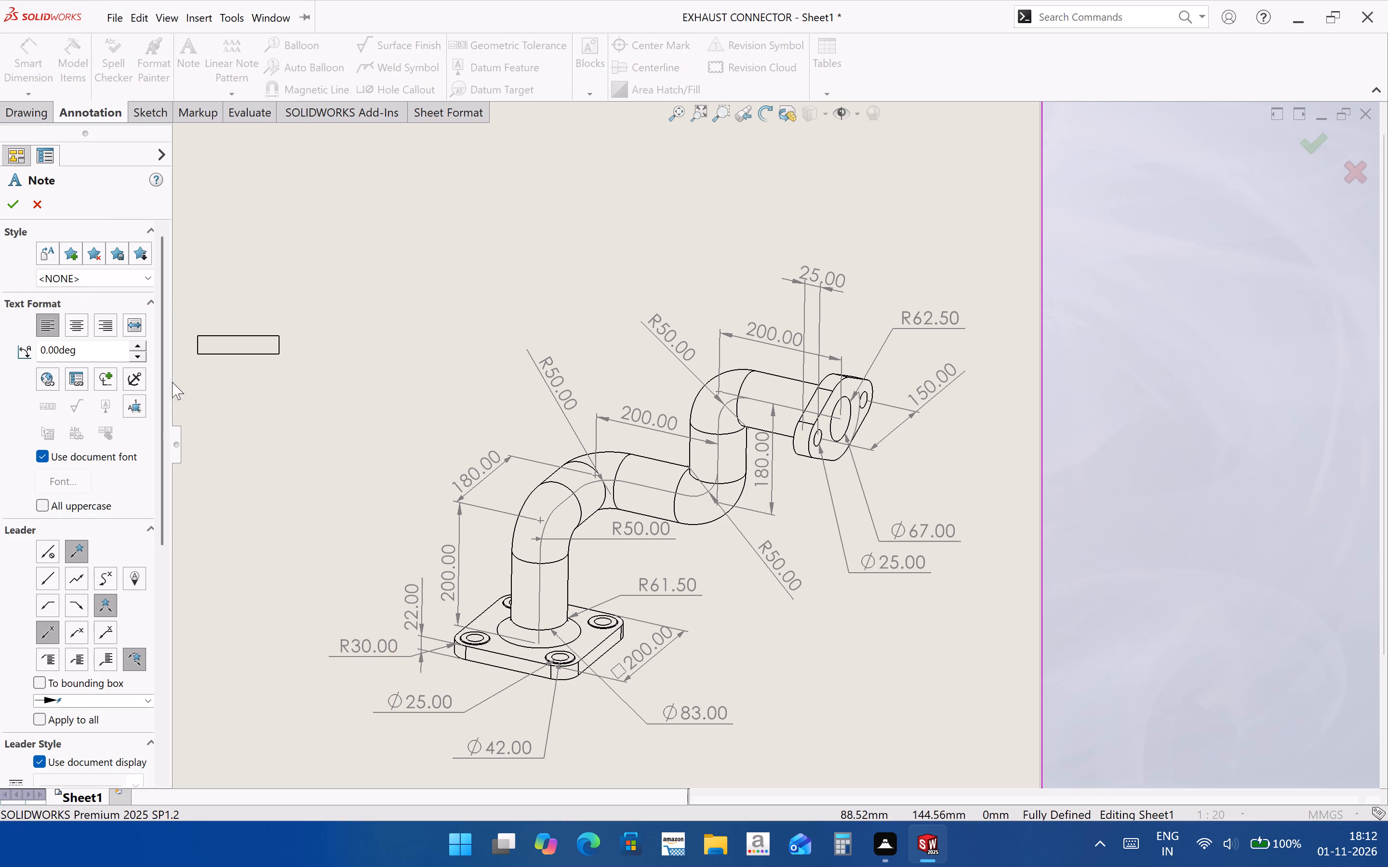
pyautogui.click(50, 577)
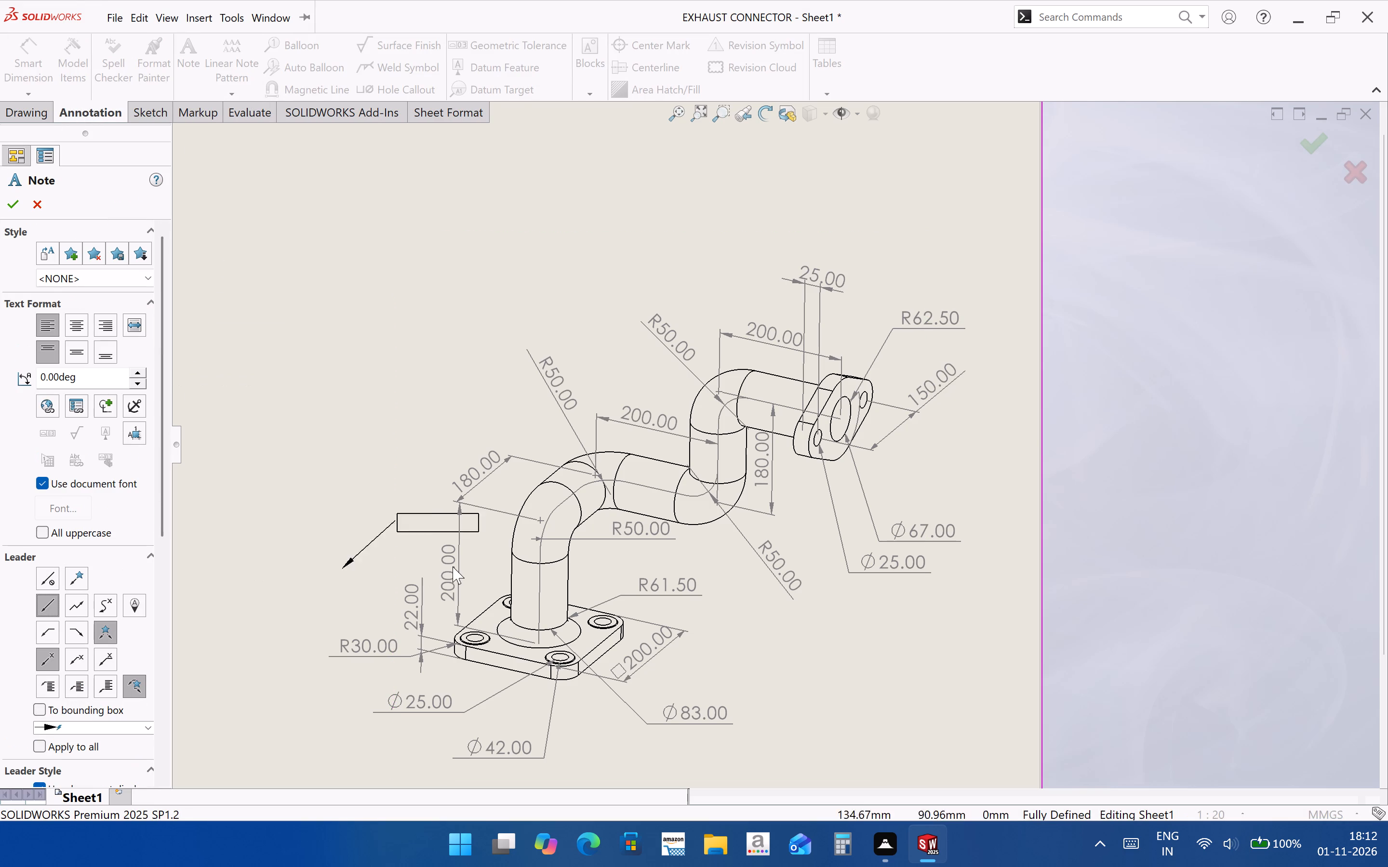
pyautogui.moveTo(522, 634); pyautogui.dragTo(577, 578)
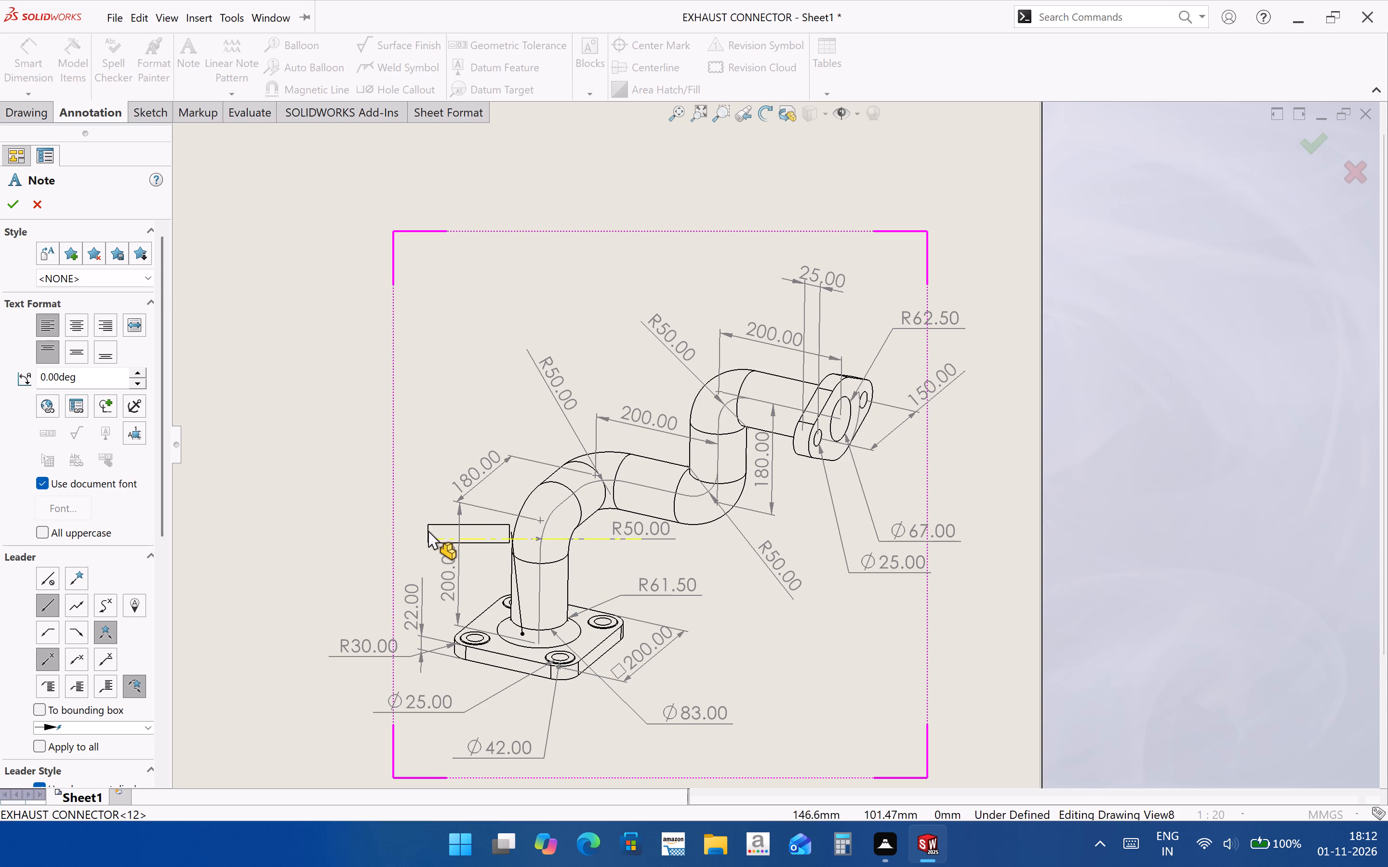
pyautogui.click(353, 511)
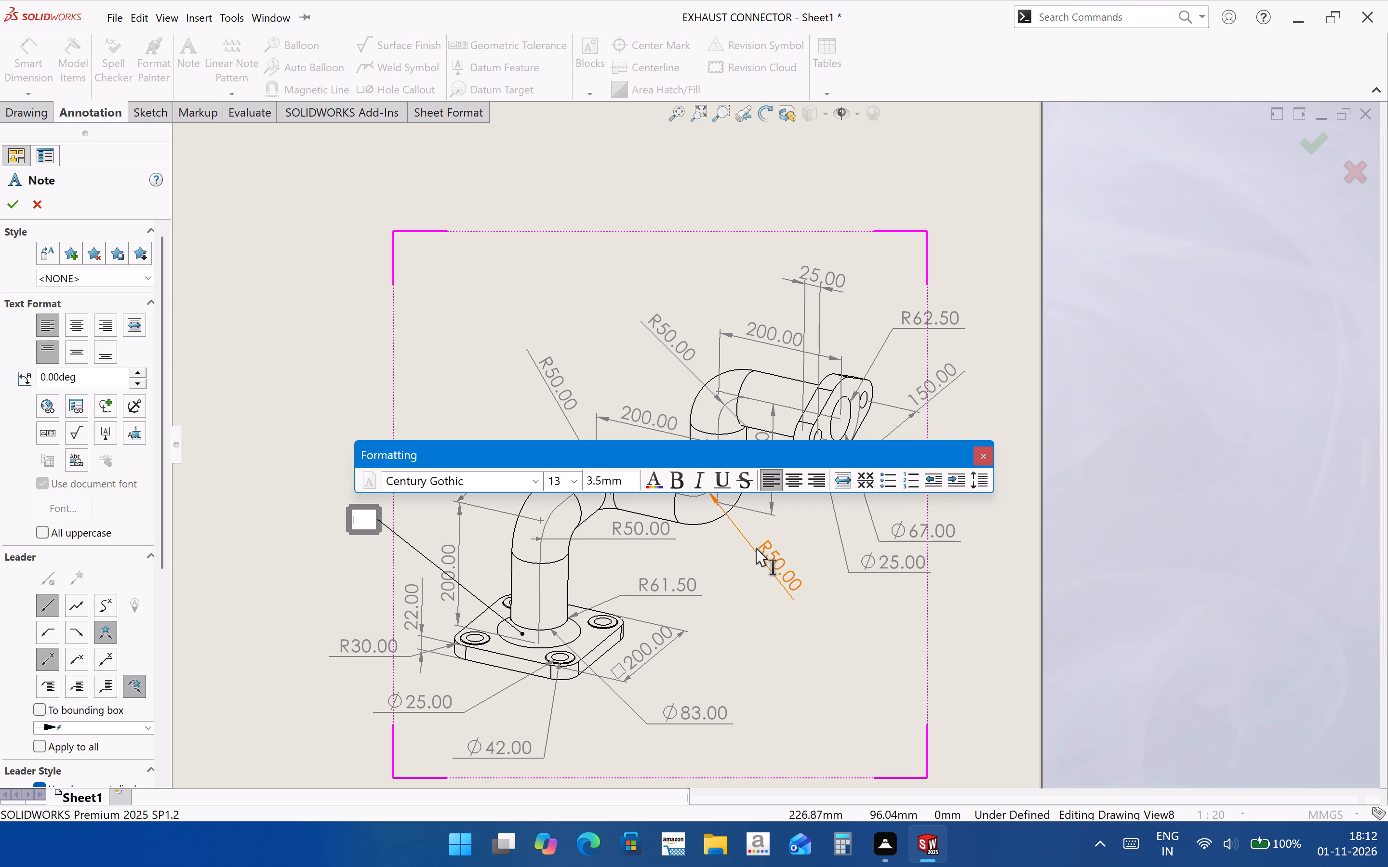
pyautogui.write('20')
pyautogui.write('MM')
pyautogui.press('space')
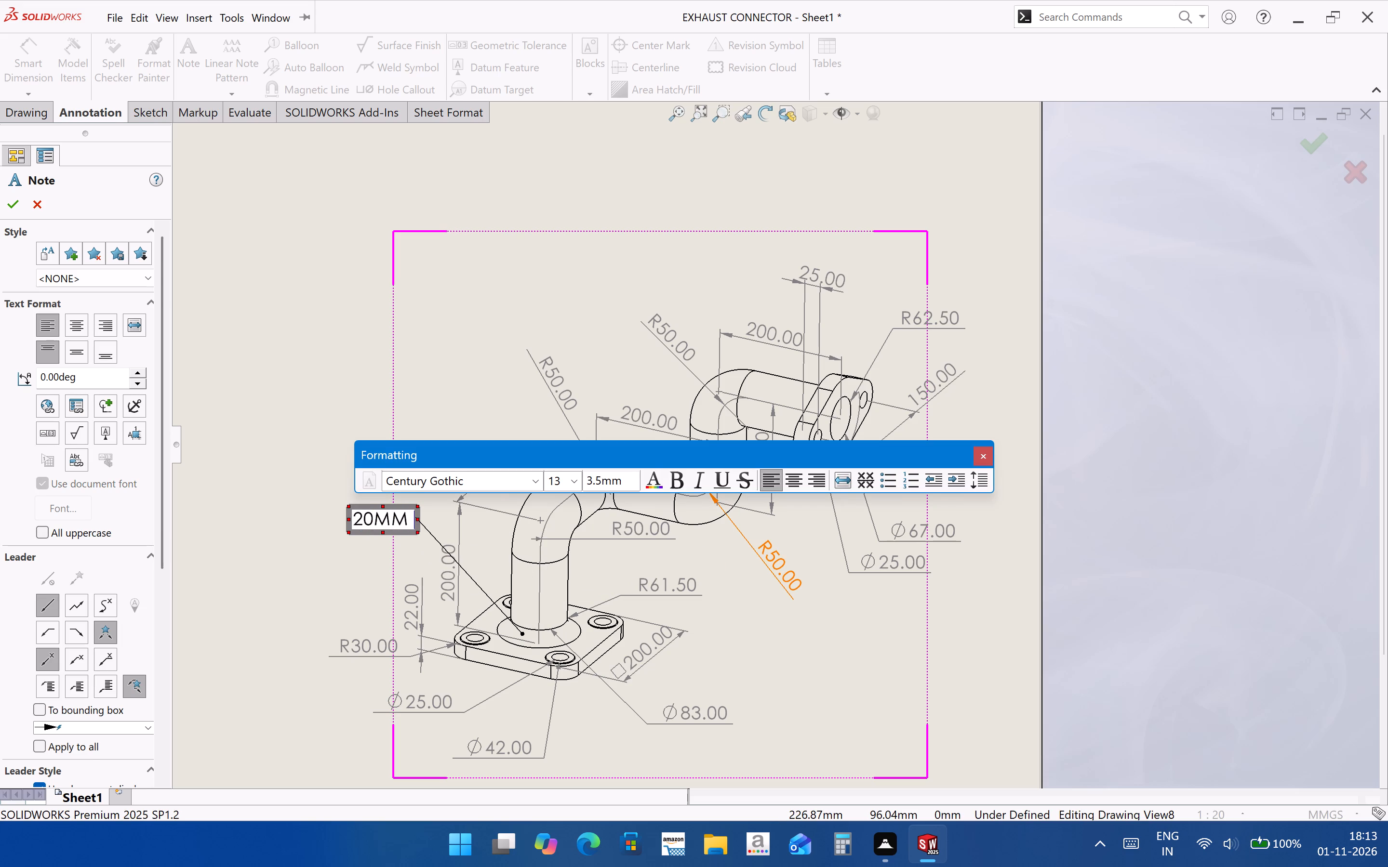
pyautogui.write('fillet')
pyautogui.click(992, 696)
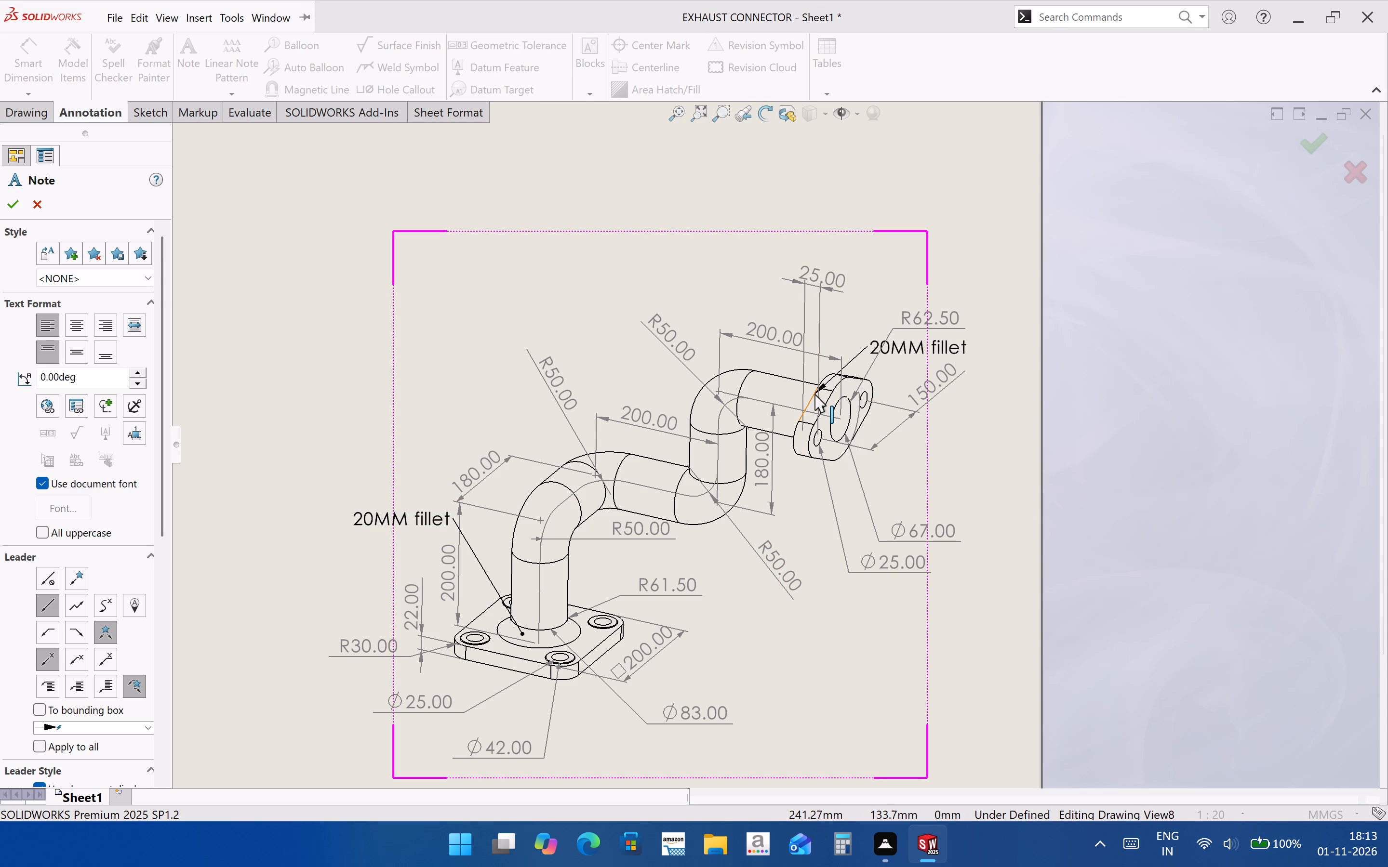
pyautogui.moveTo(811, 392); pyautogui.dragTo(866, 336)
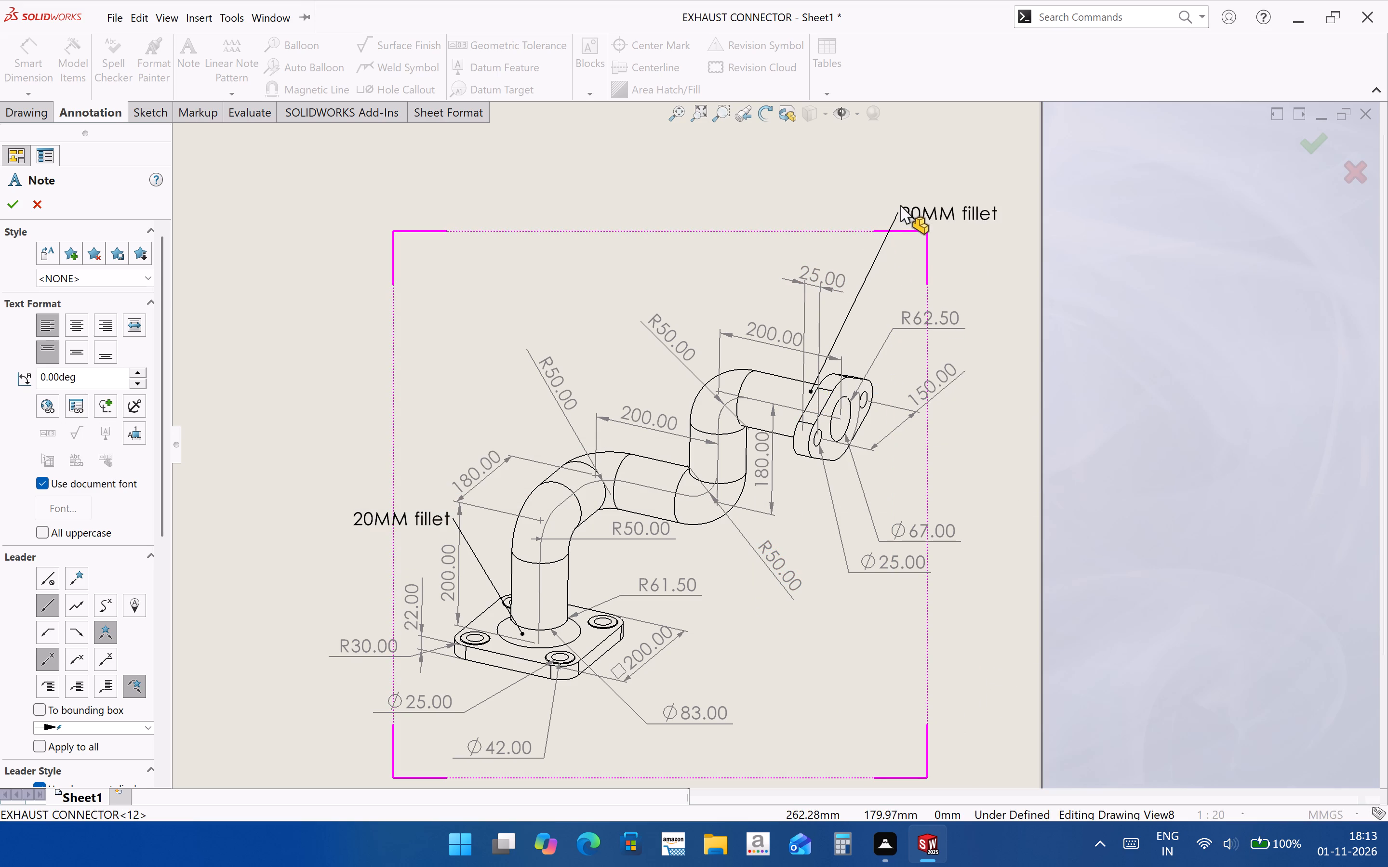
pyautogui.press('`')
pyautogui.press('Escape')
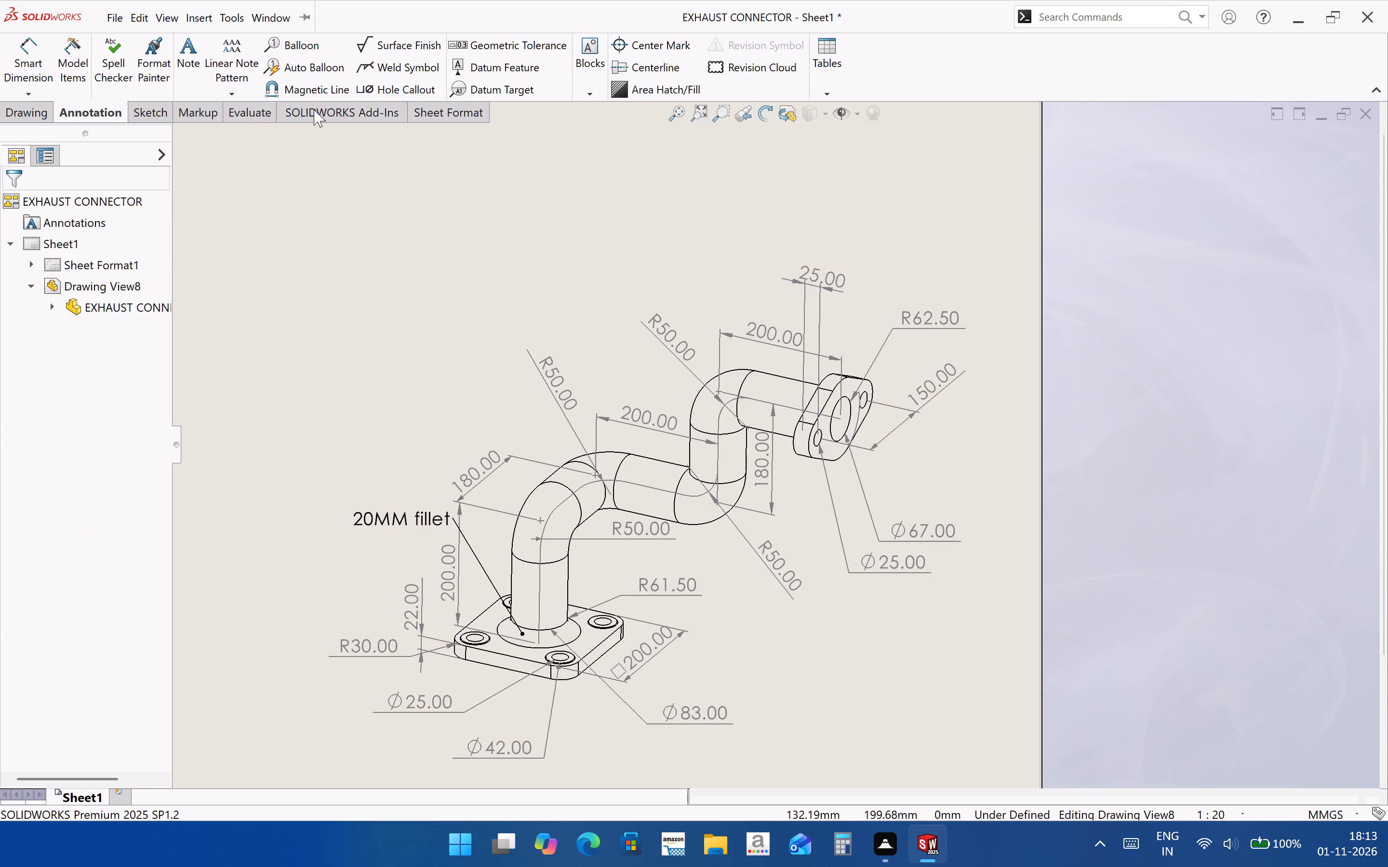
# Add the note "10mm fillet" with a leader to the pipe joint at the end flange, placing the text above the flange.
pyautogui.click(187, 60)
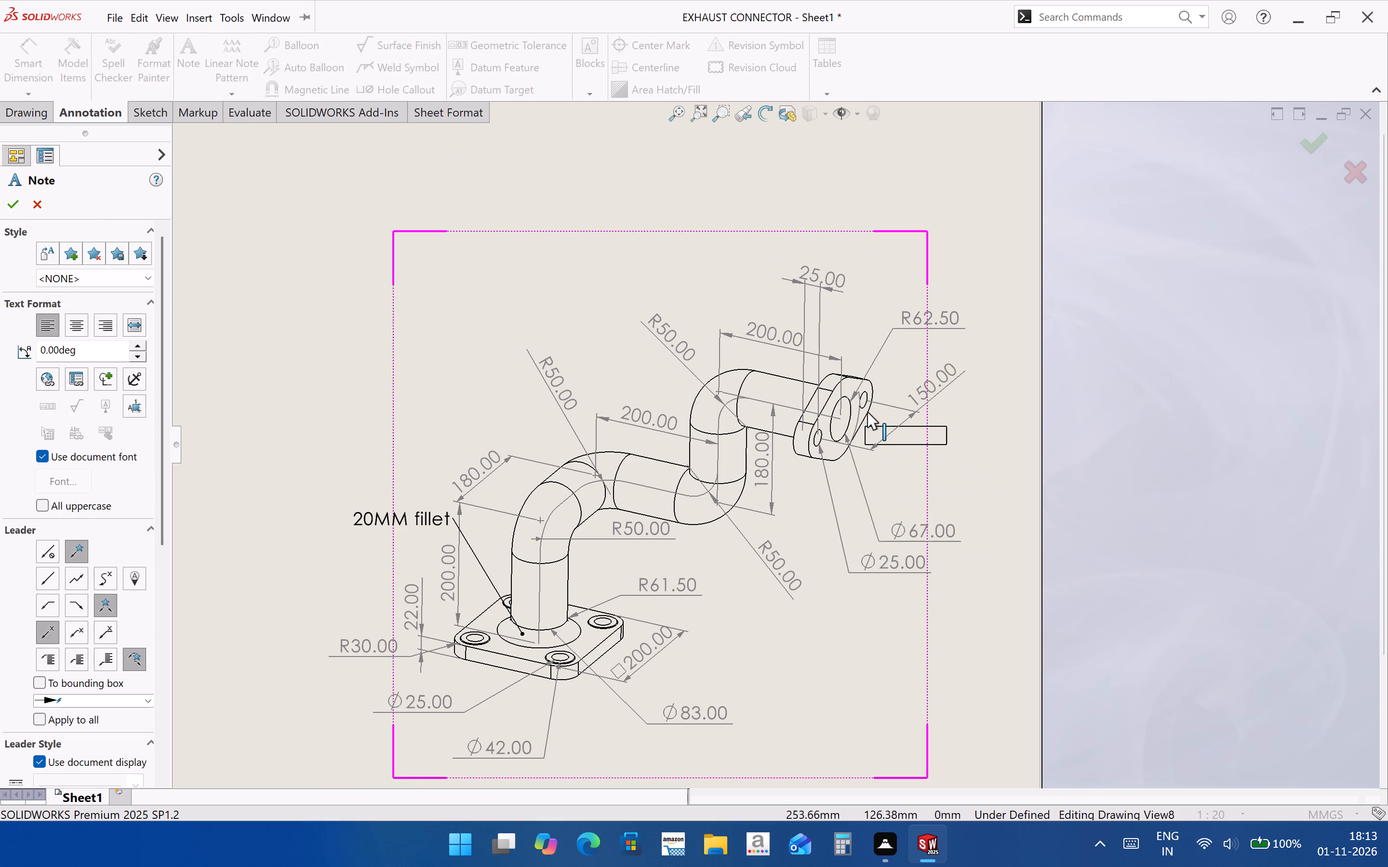
pyautogui.scroll(-1, 874, 389)
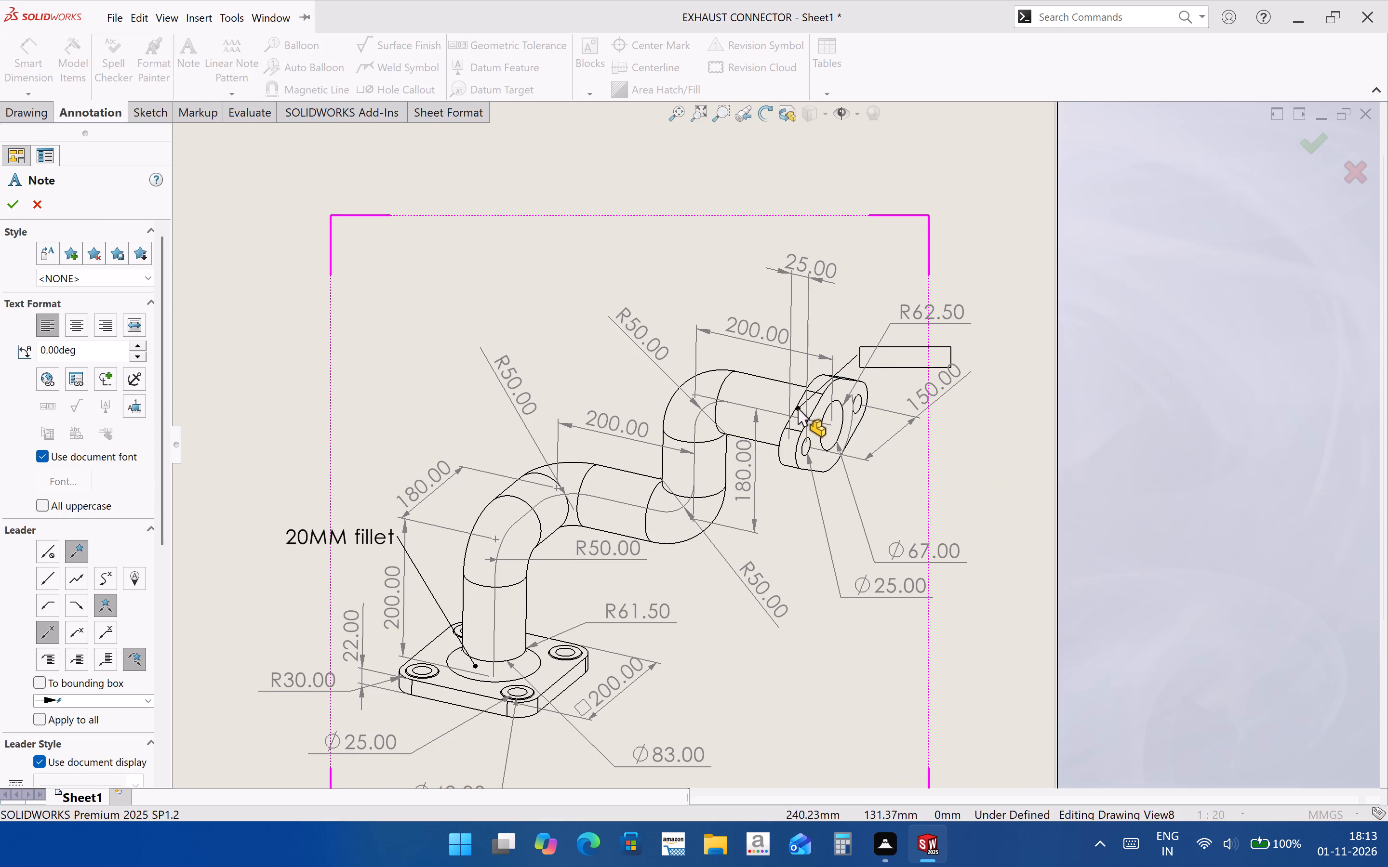
pyautogui.moveTo(796, 405); pyautogui.dragTo(857, 343)
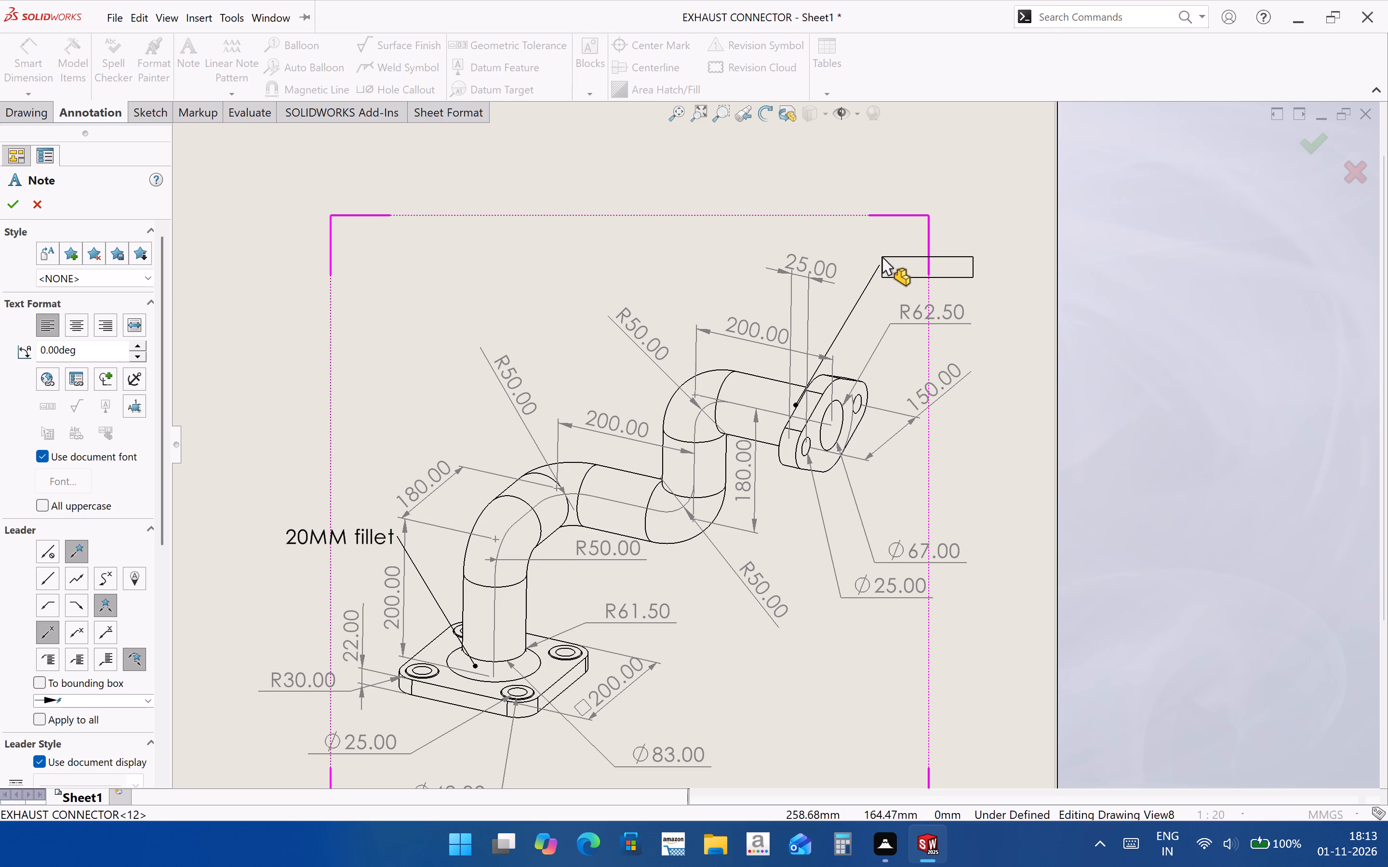
pyautogui.click(882, 257)
pyautogui.write('10mm fillet')
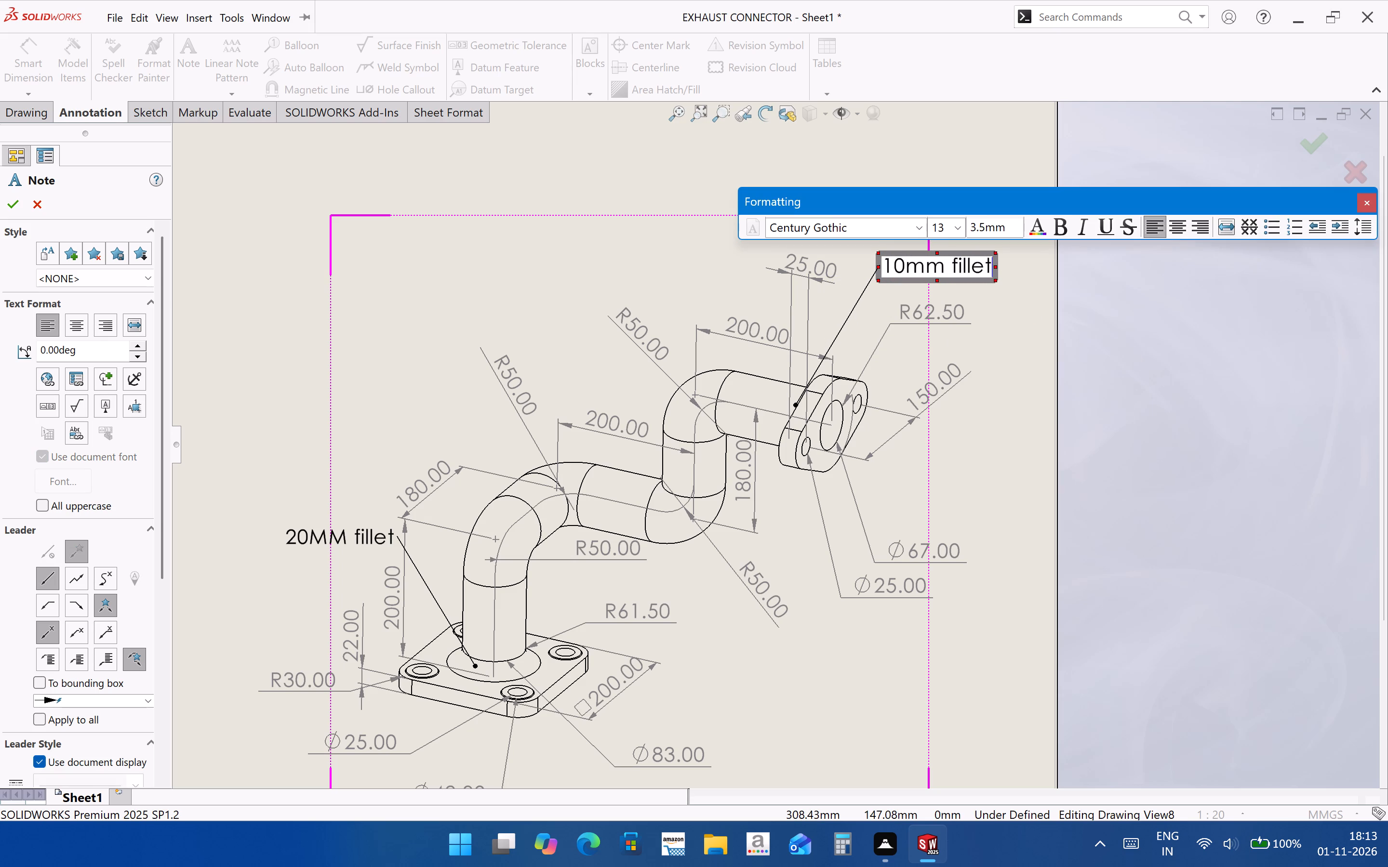
pyautogui.click(1022, 446)
pyautogui.press('Escape')
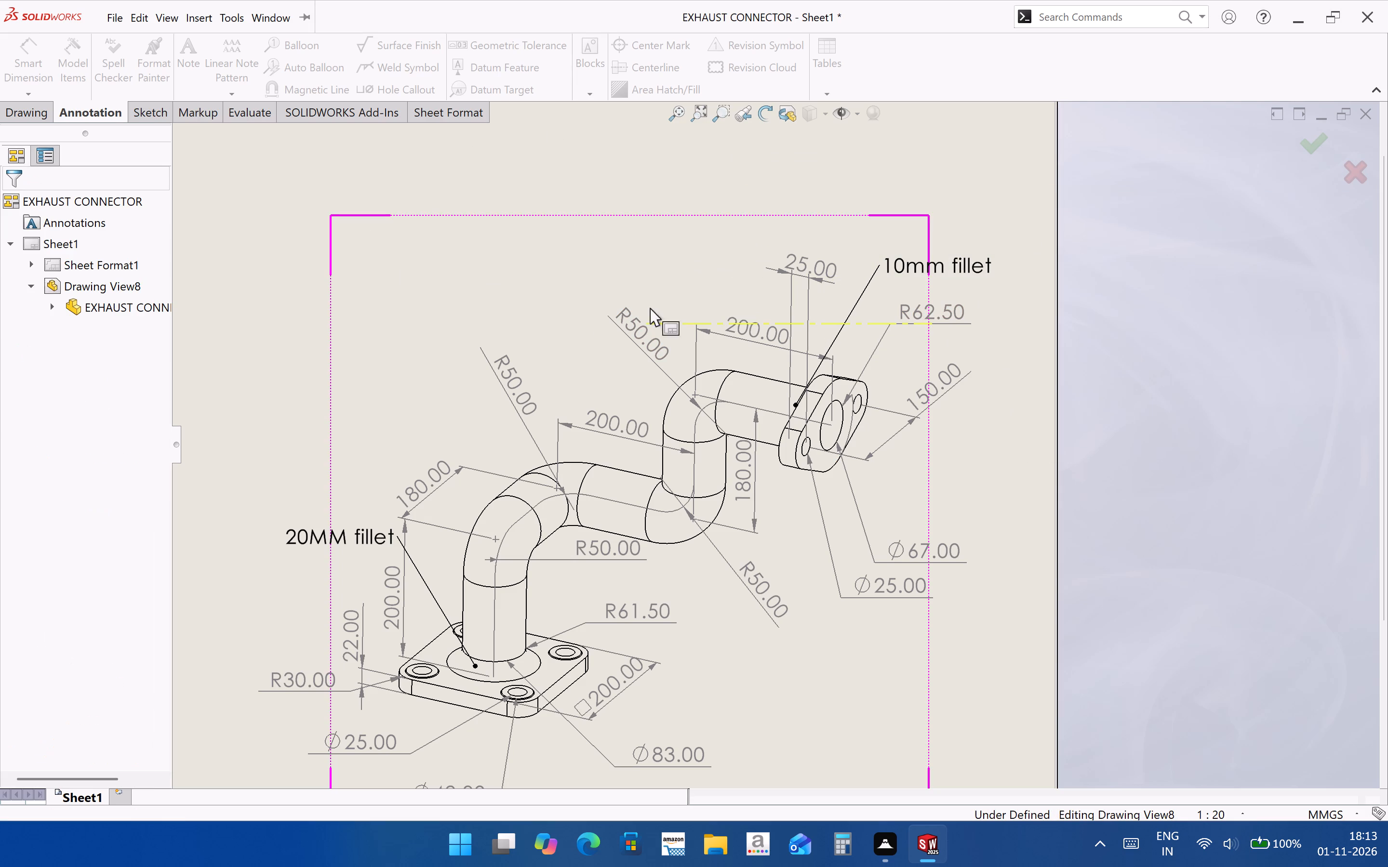
# Dimension the arc radius of the end flange's lower rounded end, placing the text below the flange and removing the TRUE prefix.
pyautogui.scroll(1, 795, 355)
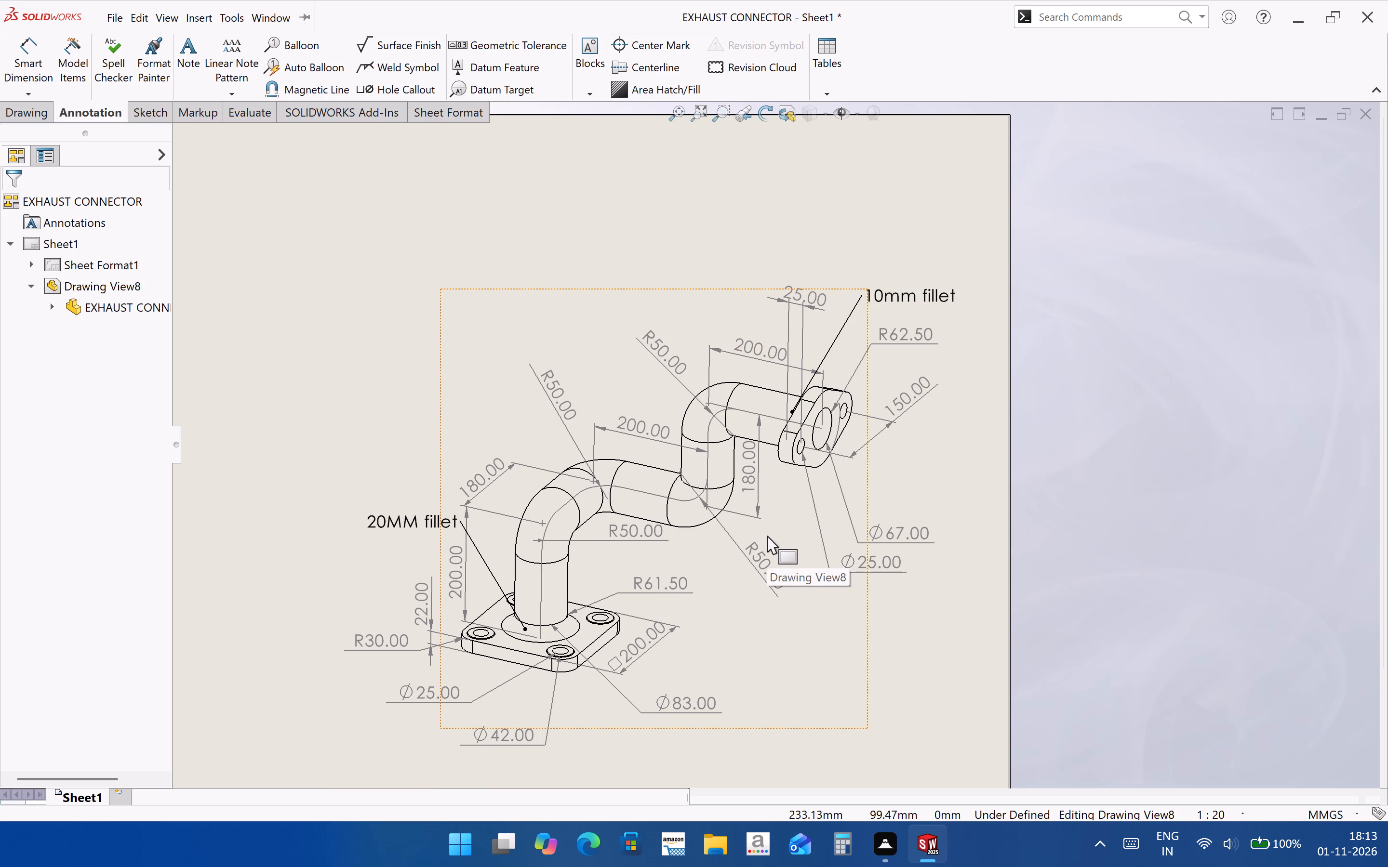
pyautogui.scroll(-2, 821, 422)
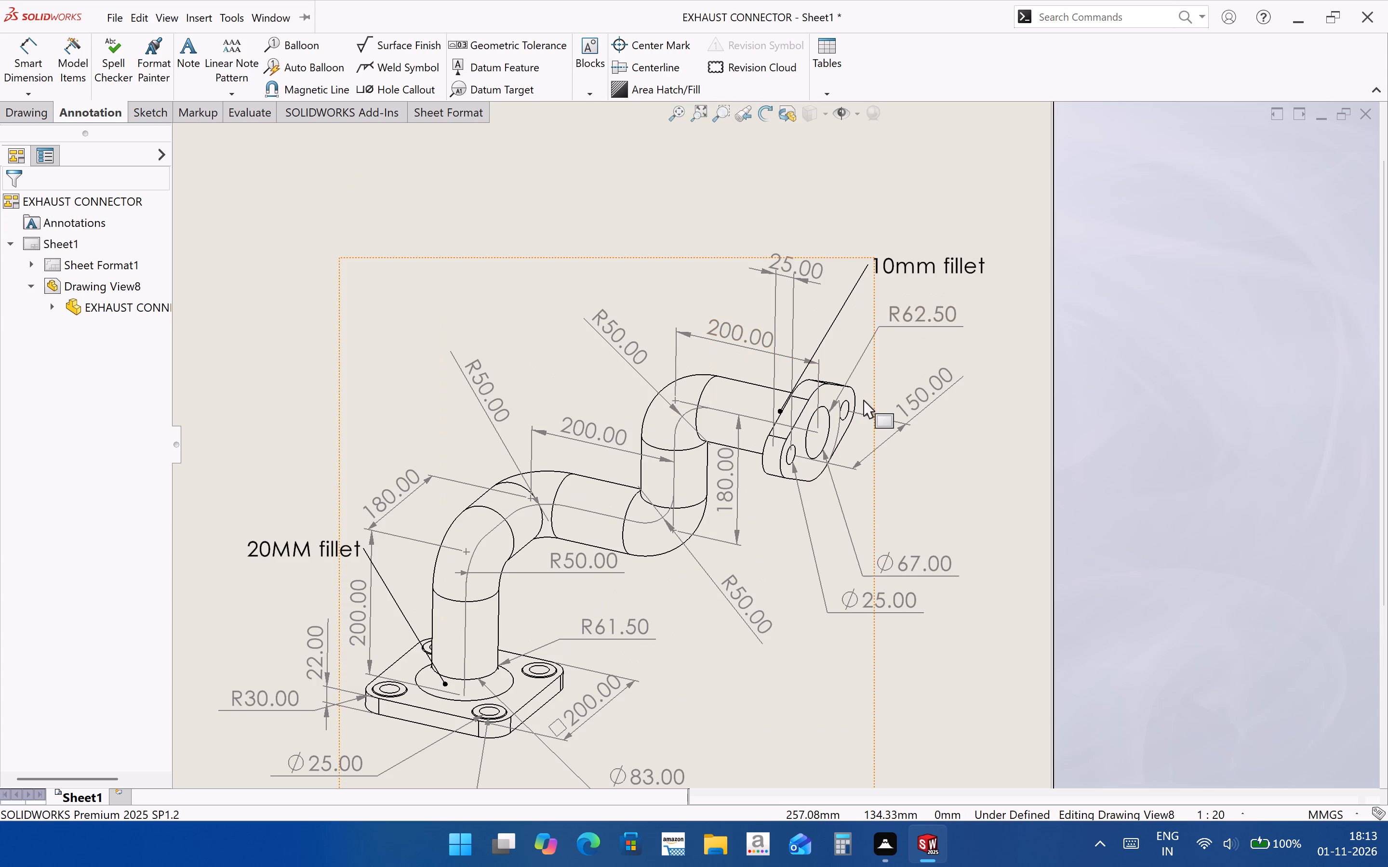
pyautogui.click(782, 474)
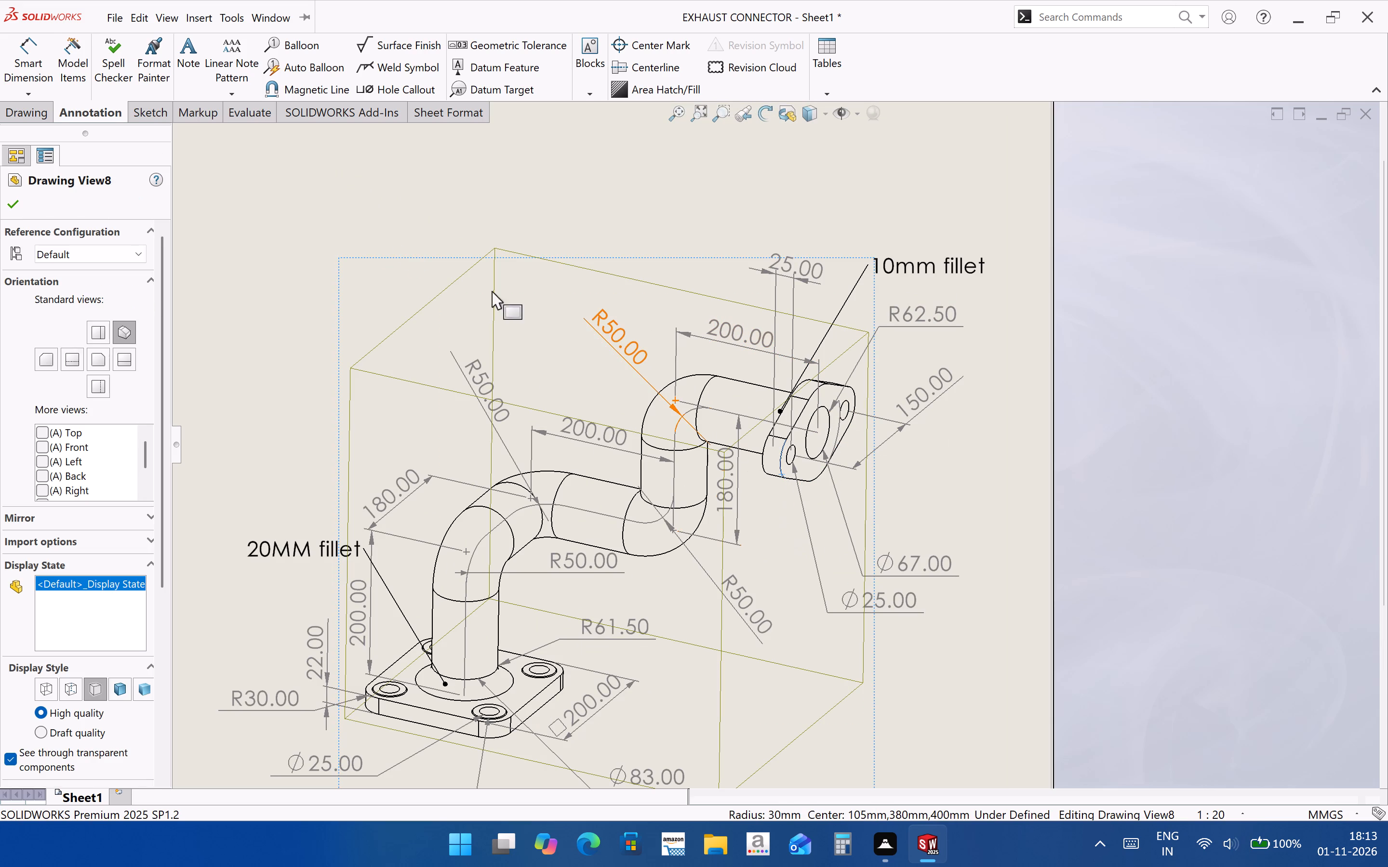
pyautogui.click(23, 78)
pyautogui.click(782, 468)
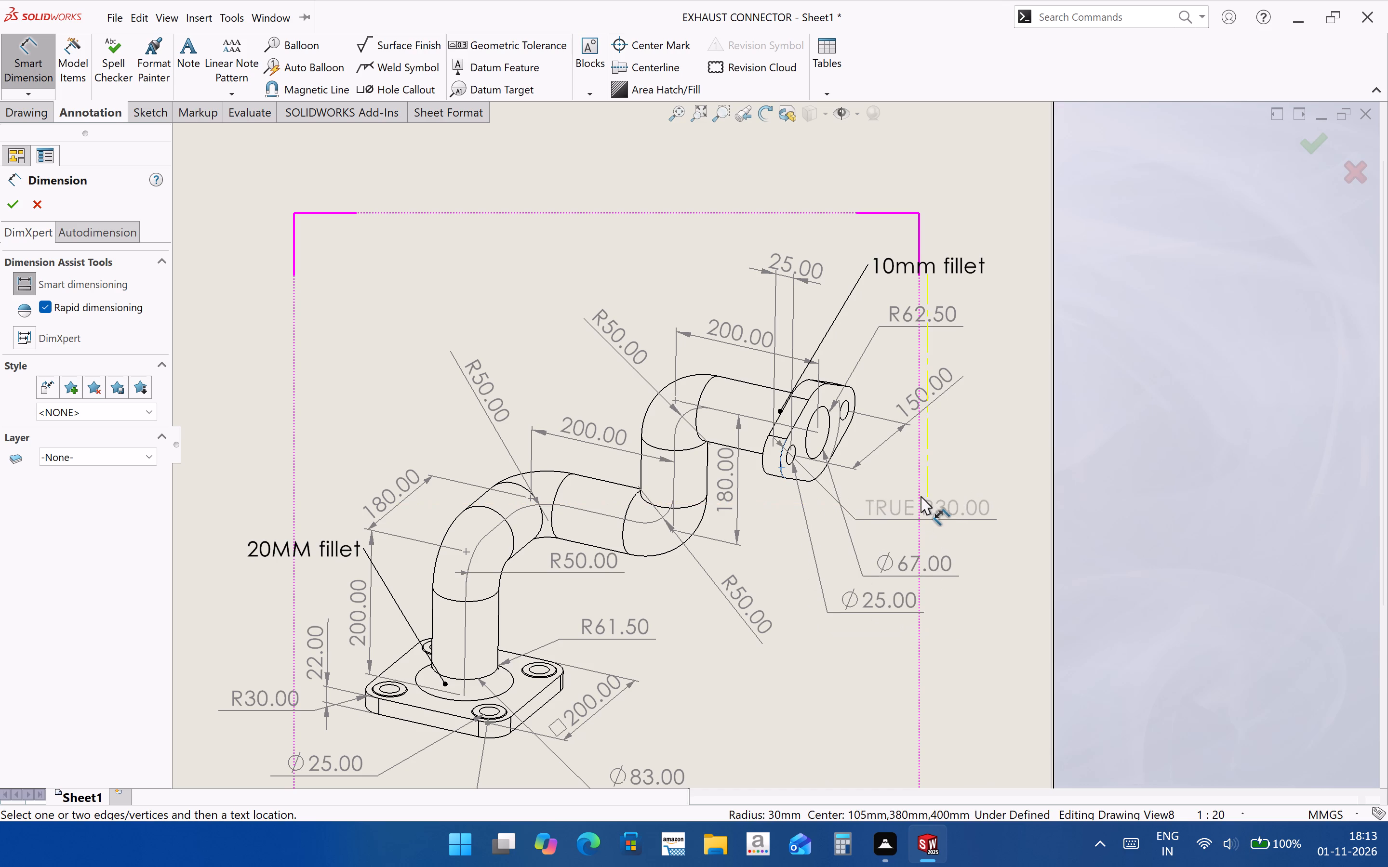
pyautogui.click(901, 507)
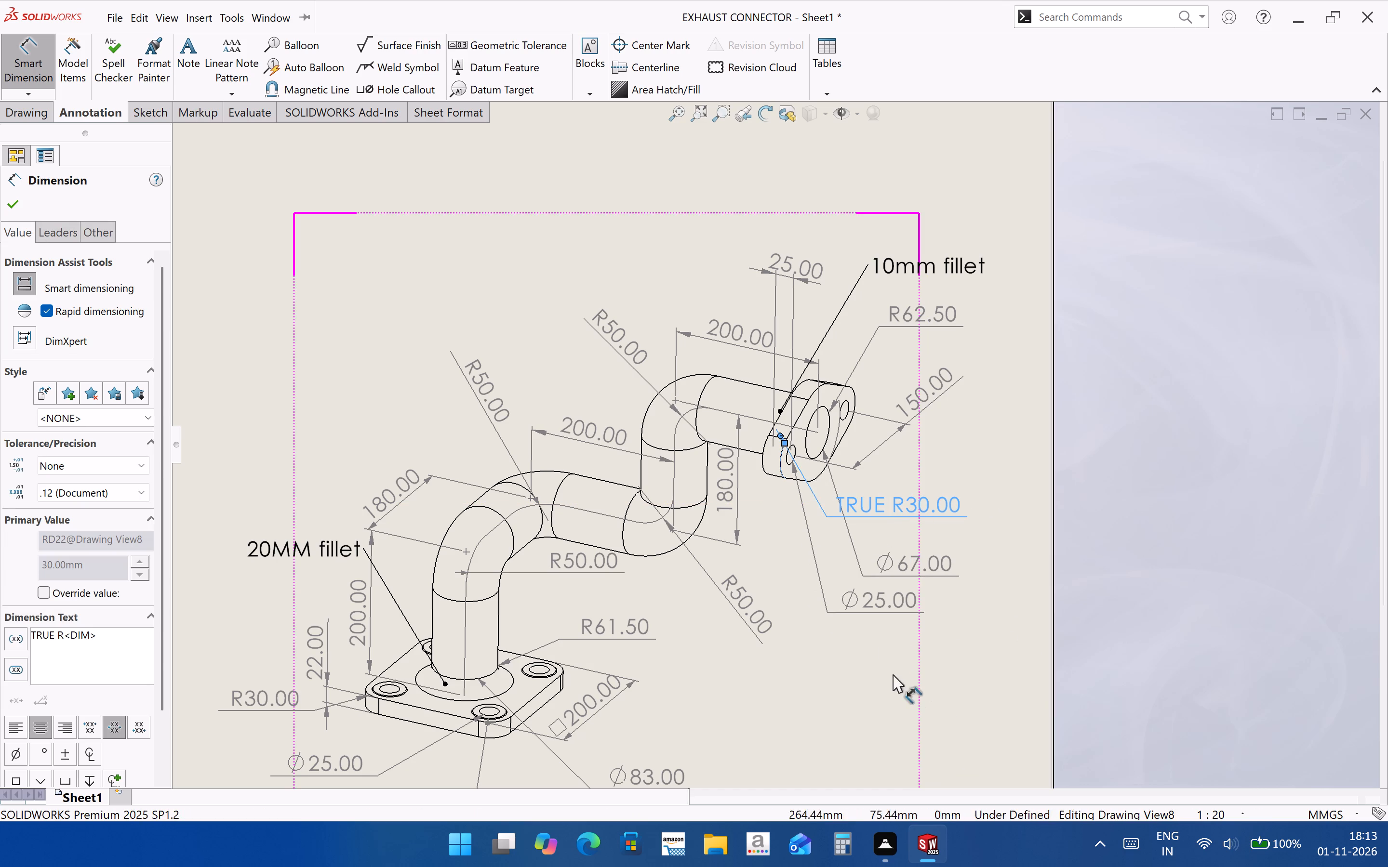
pyautogui.click(51, 636)
pyautogui.press('Right')
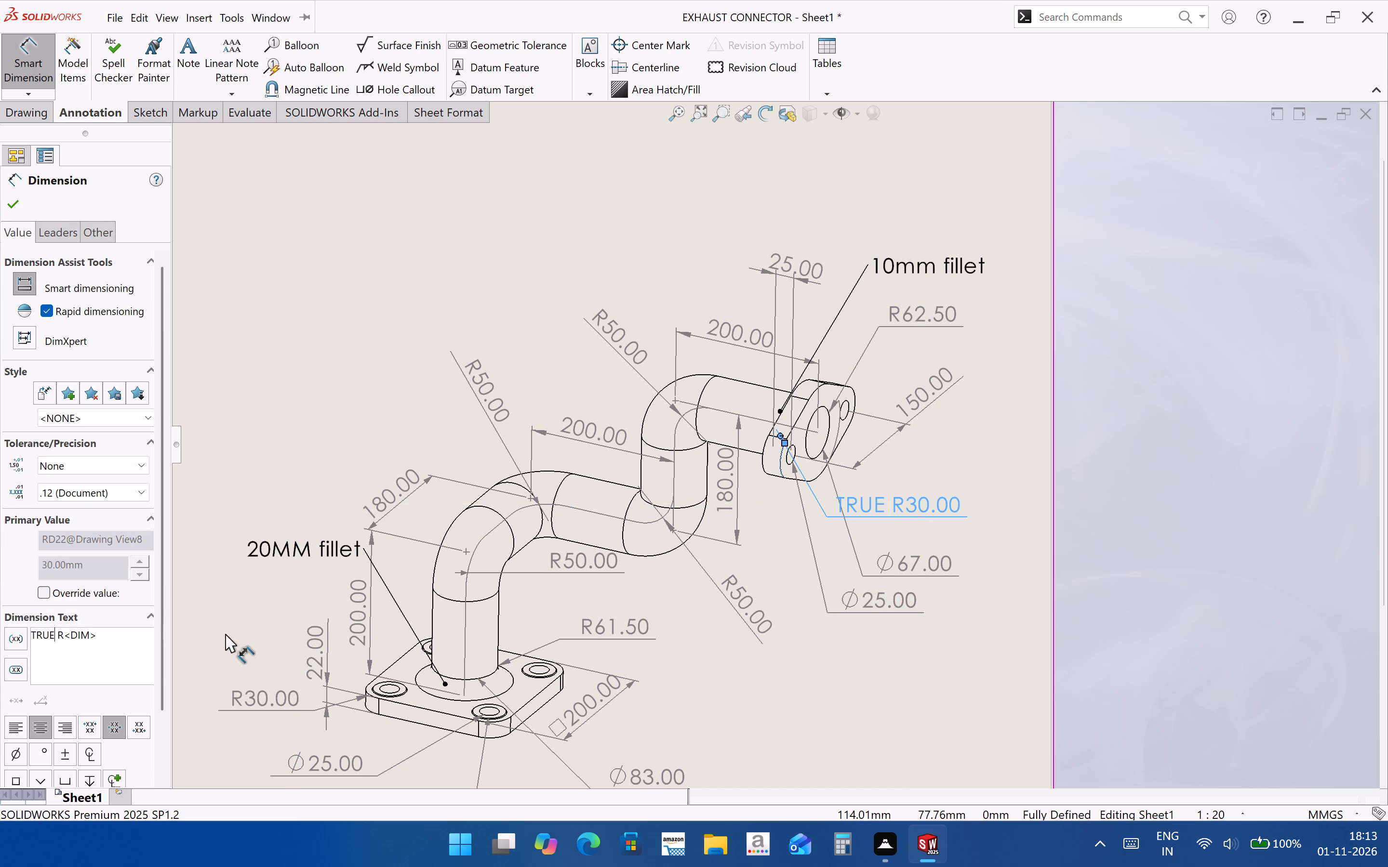
pyautogui.press('BackSpace')
pyautogui.press('BackSpace')
pyautogui.press('BackSpace')
pyautogui.press('BackSpace')
pyautogui.press('BackSpace')
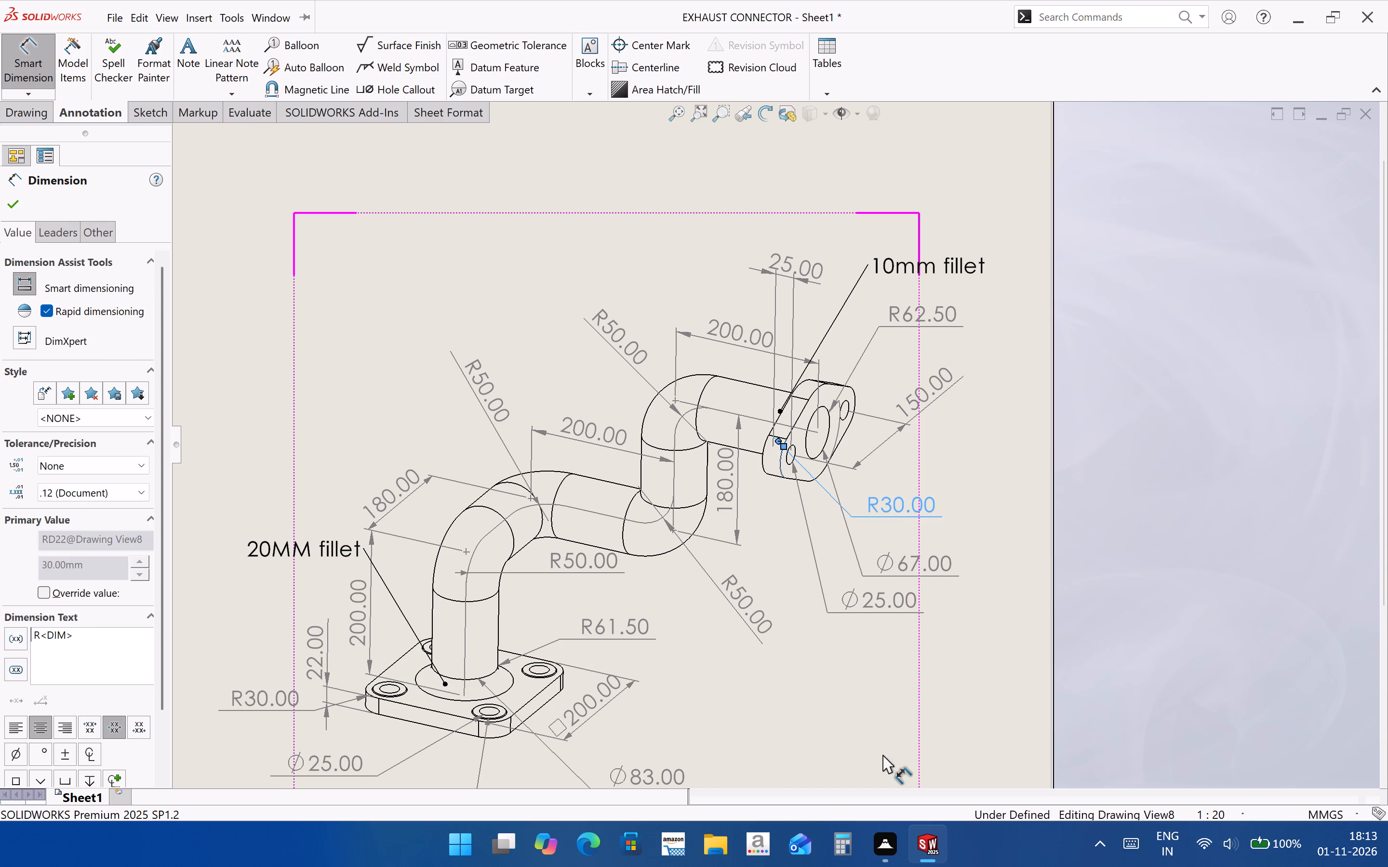
pyautogui.click(1005, 693)
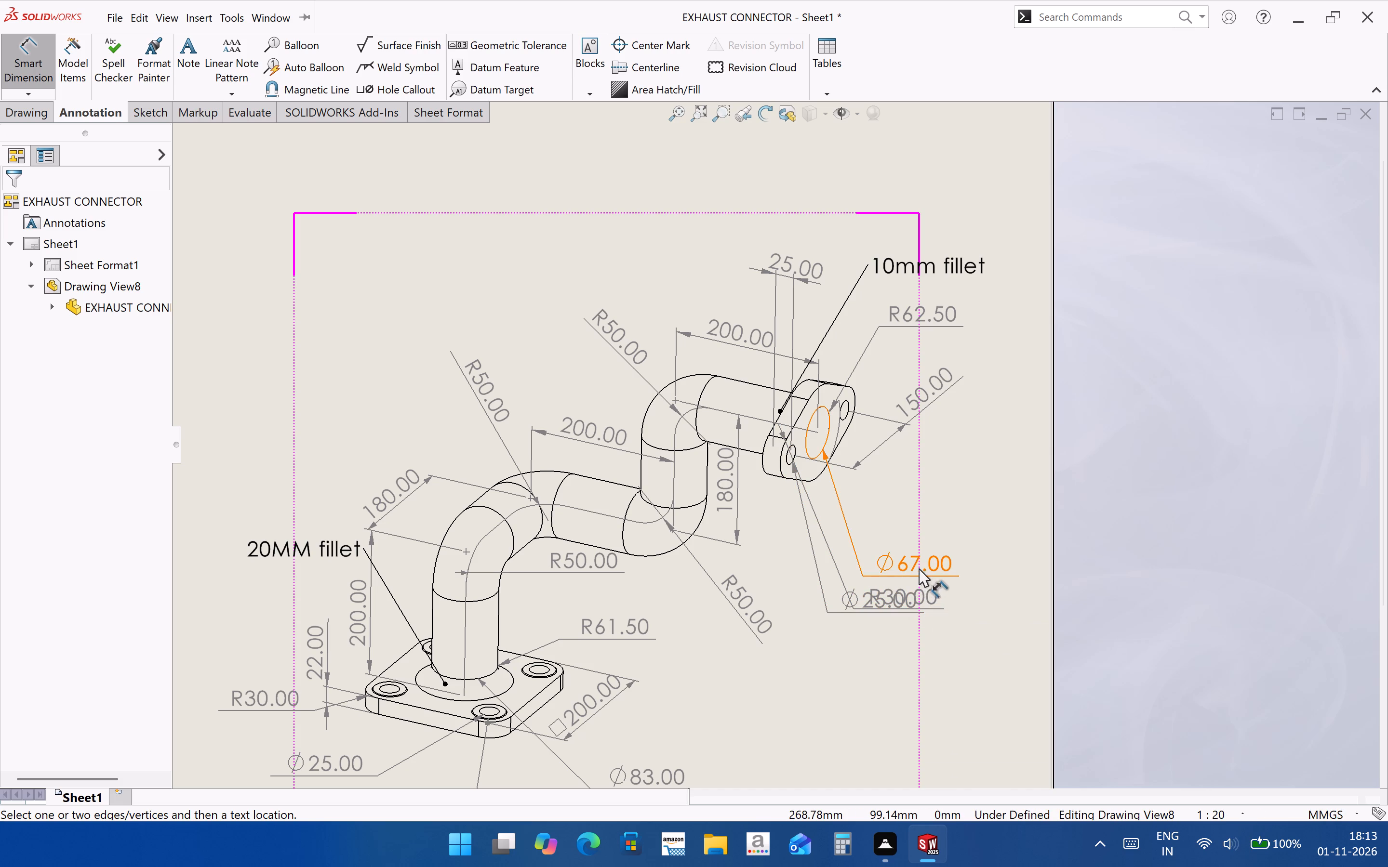
# Space out the end flange's bore diameter, end radius and bolt hole diameter dimensions below the flange so their texts do not overlap.
pyautogui.moveTo(919, 568); pyautogui.dragTo(908, 492)
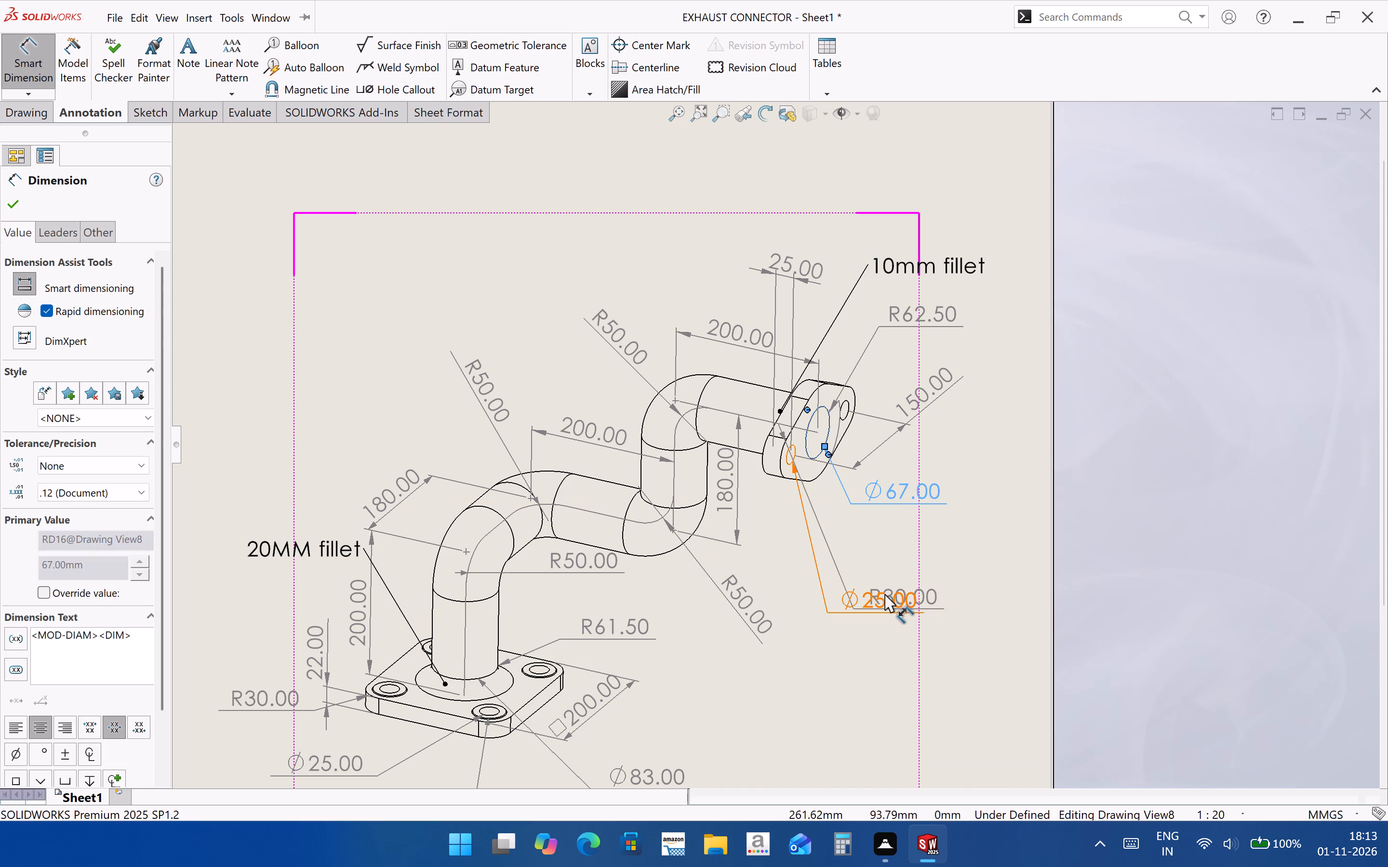
pyautogui.moveTo(884, 594); pyautogui.dragTo(846, 572)
pyautogui.moveTo(890, 598); pyautogui.dragTo(890, 544)
pyautogui.click(971, 631)
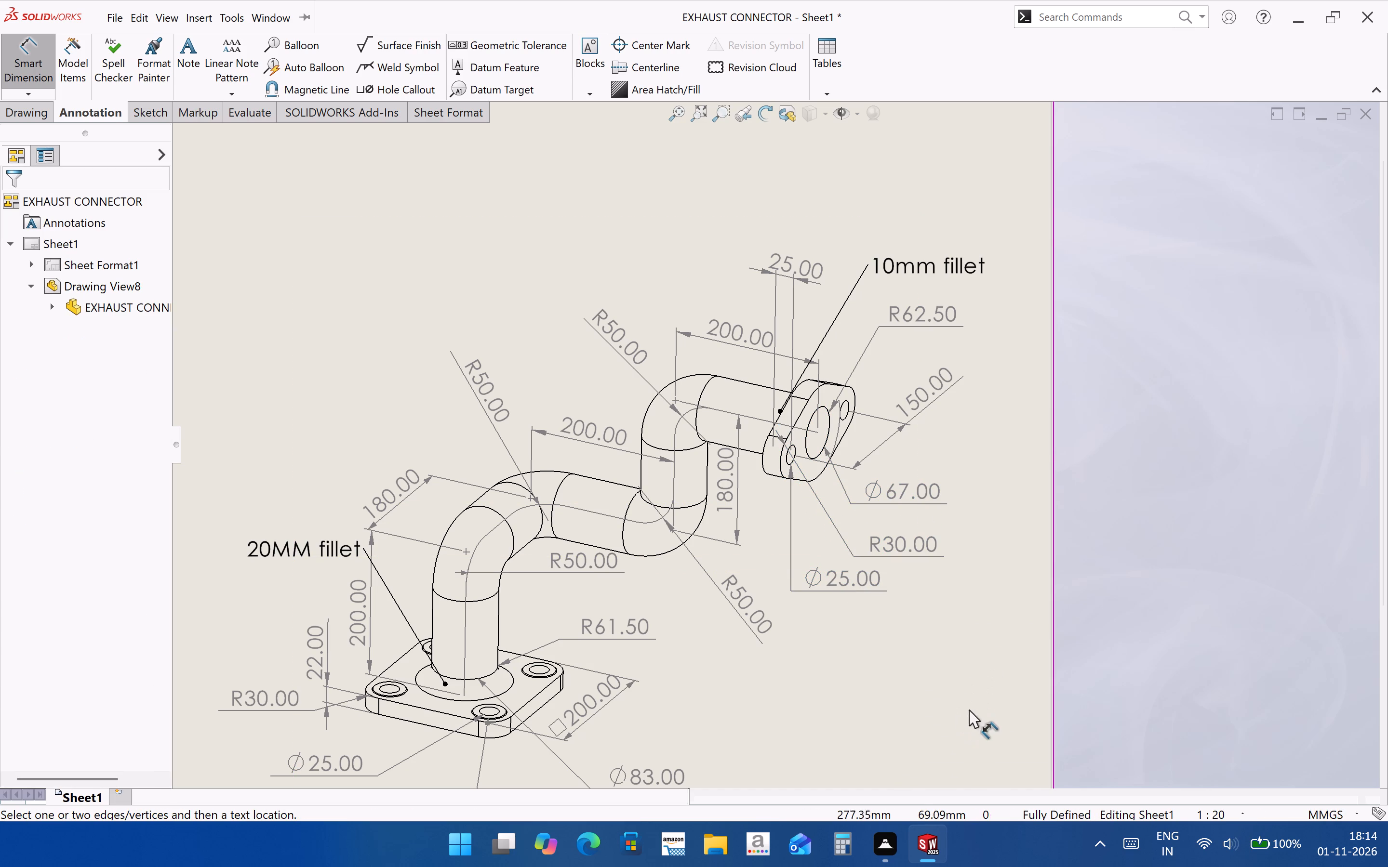
pyautogui.click(983, 708)
# Insert a second isometric model view of the exhaust connector in the empty sheet area beside the dimensioned view.
pyautogui.scroll(3, 978, 498)
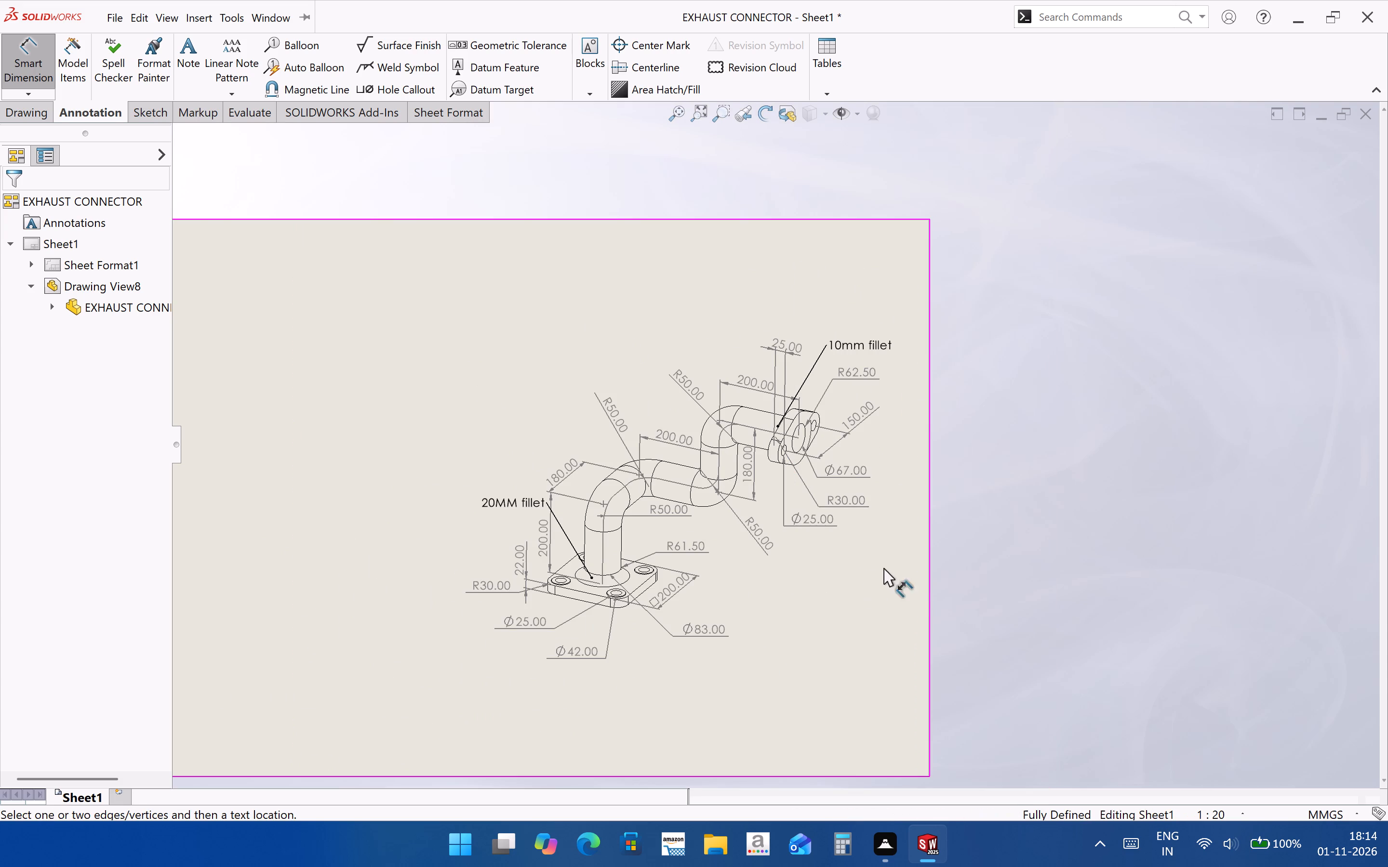
pyautogui.moveTo(886, 567); pyautogui.dragTo(1013, 554, button='middle')
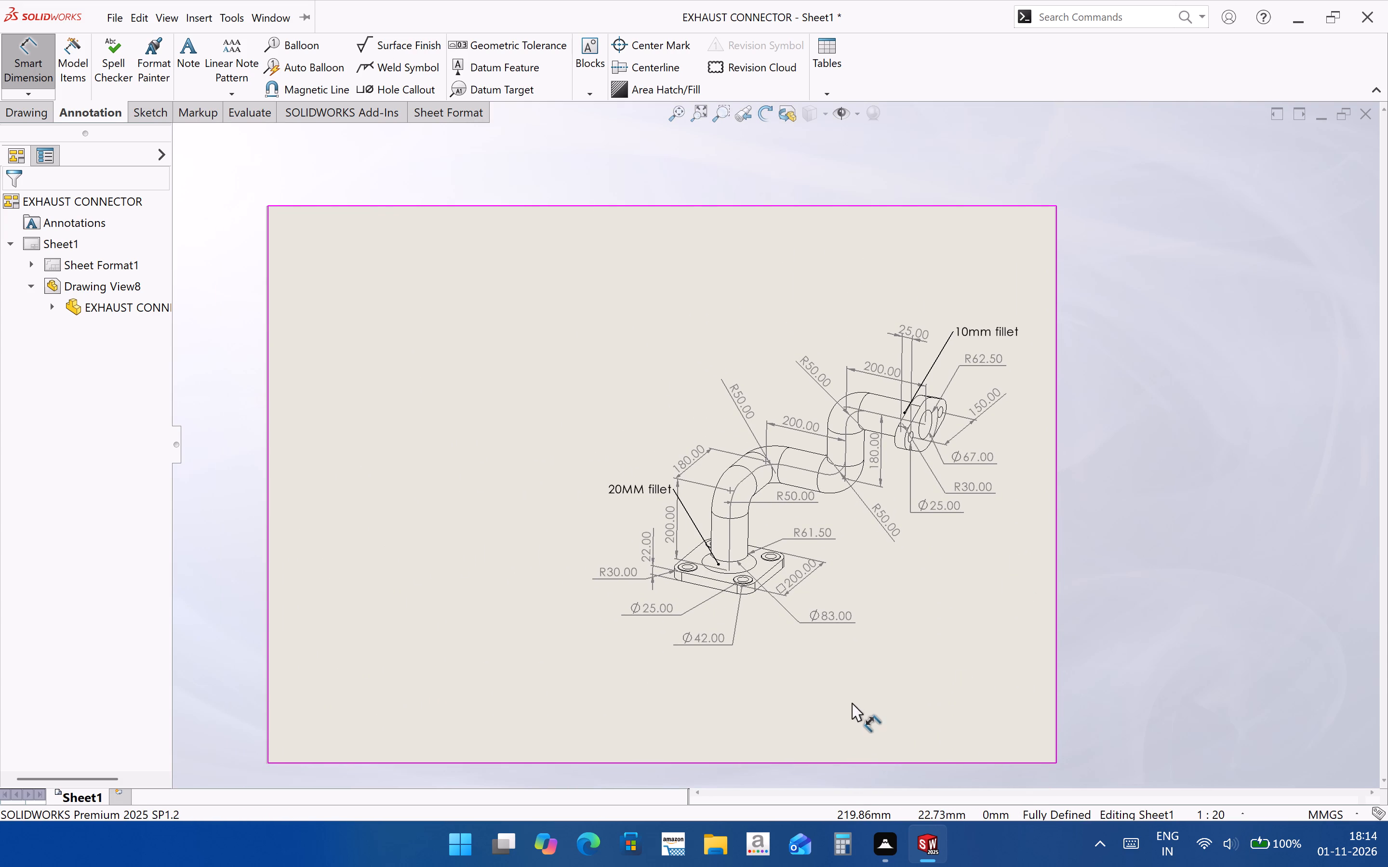
pyautogui.click(27, 110)
pyautogui.click(31, 70)
pyautogui.doubleClick(99, 340)
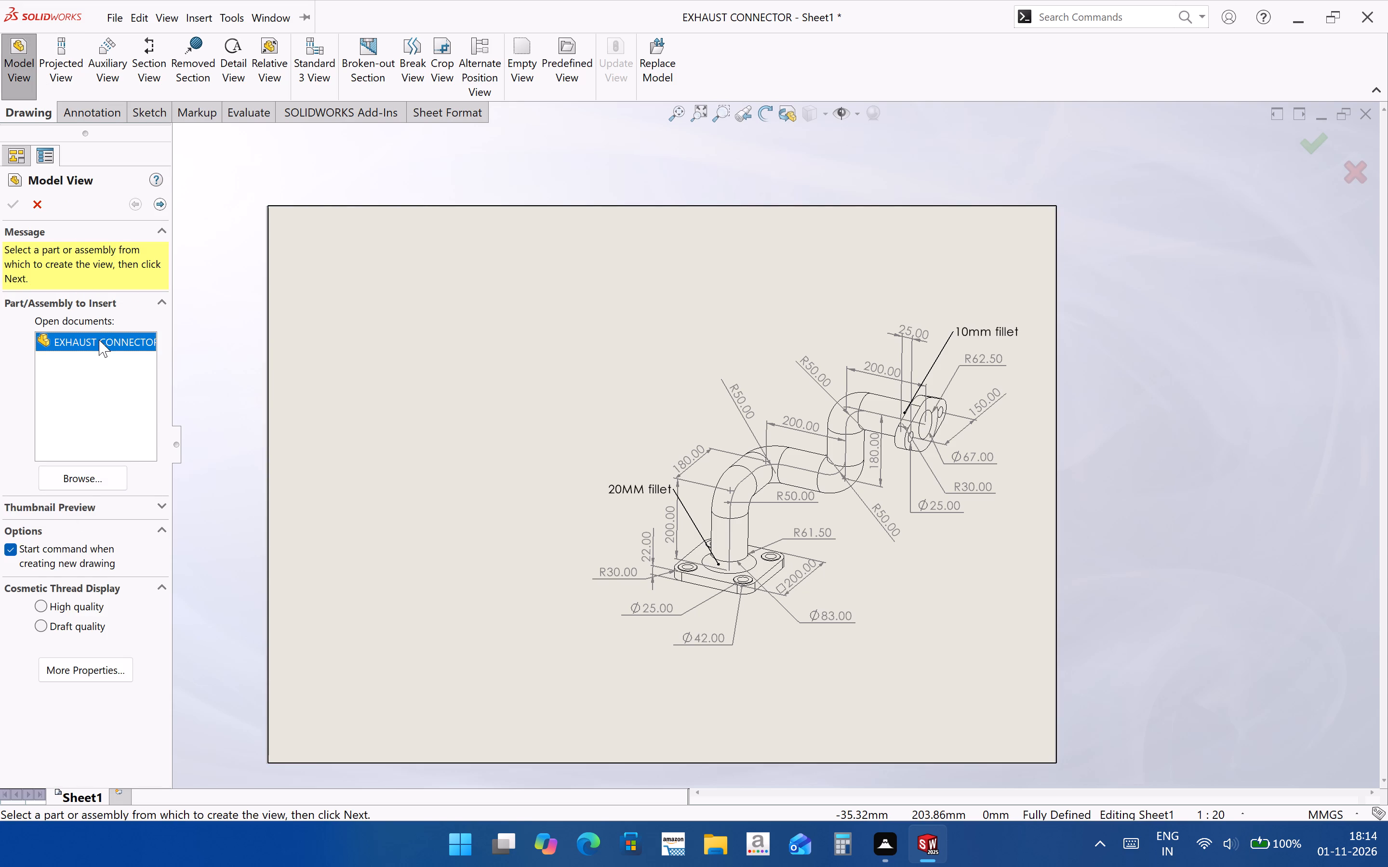
pyautogui.click(121, 487)
pyautogui.click(464, 479)
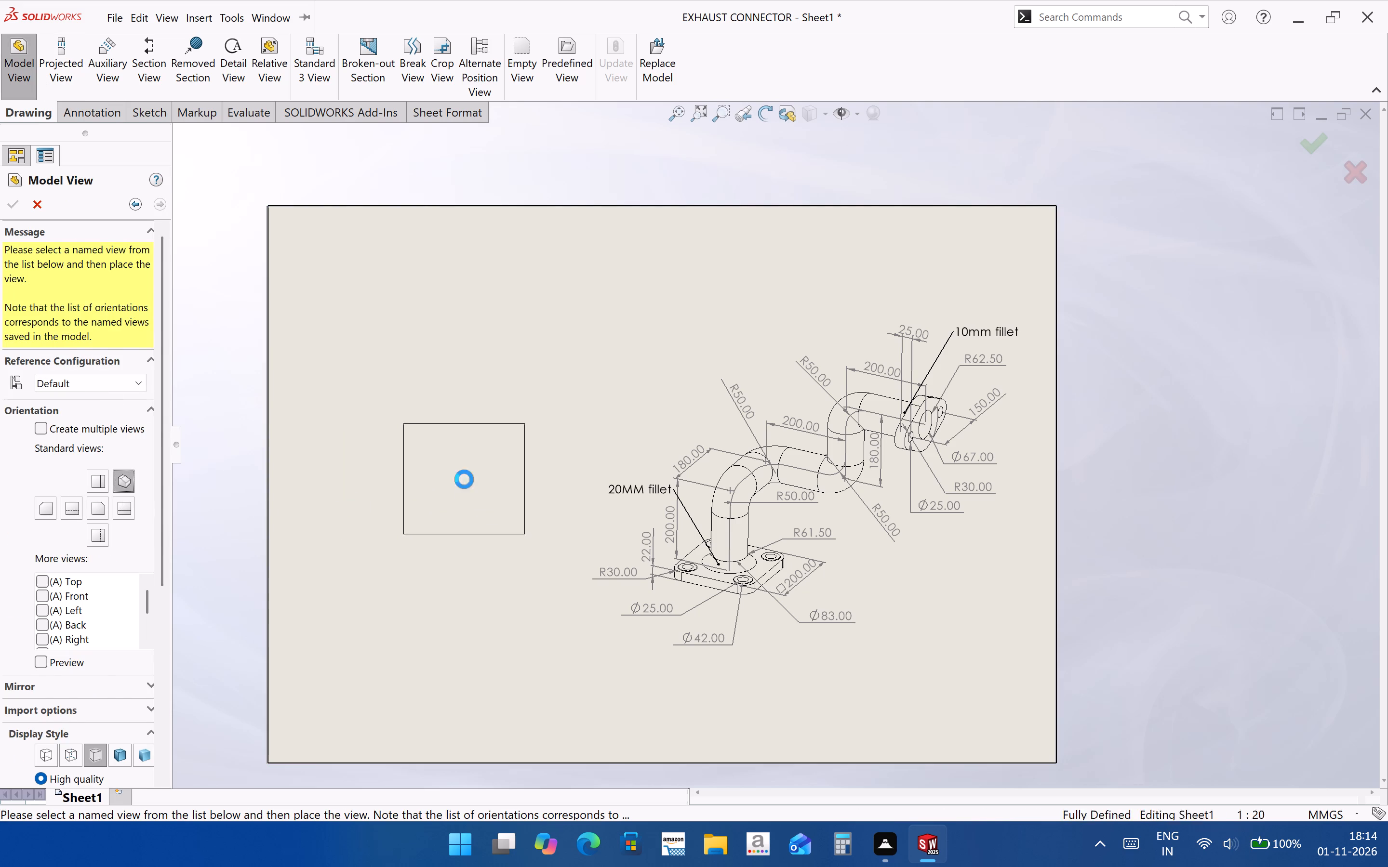
# Rotate the second isometric view by about 29 degrees so the exhaust connector's base flange sits level at the bottom.
pyautogui.click(766, 114)
pyautogui.moveTo(459, 530); pyautogui.dragTo(410, 424)
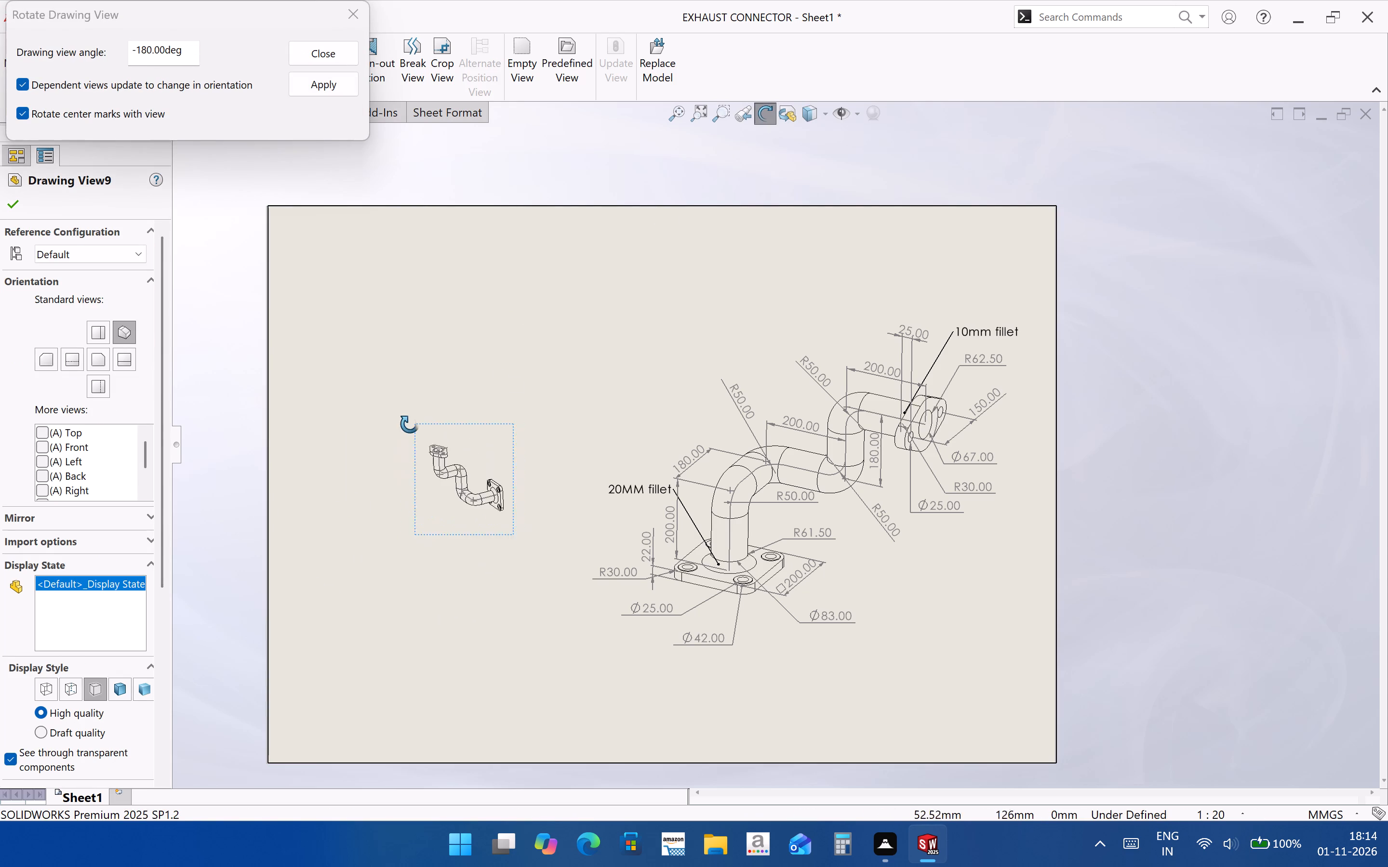
pyautogui.moveTo(410, 424); pyautogui.dragTo(509, 456)
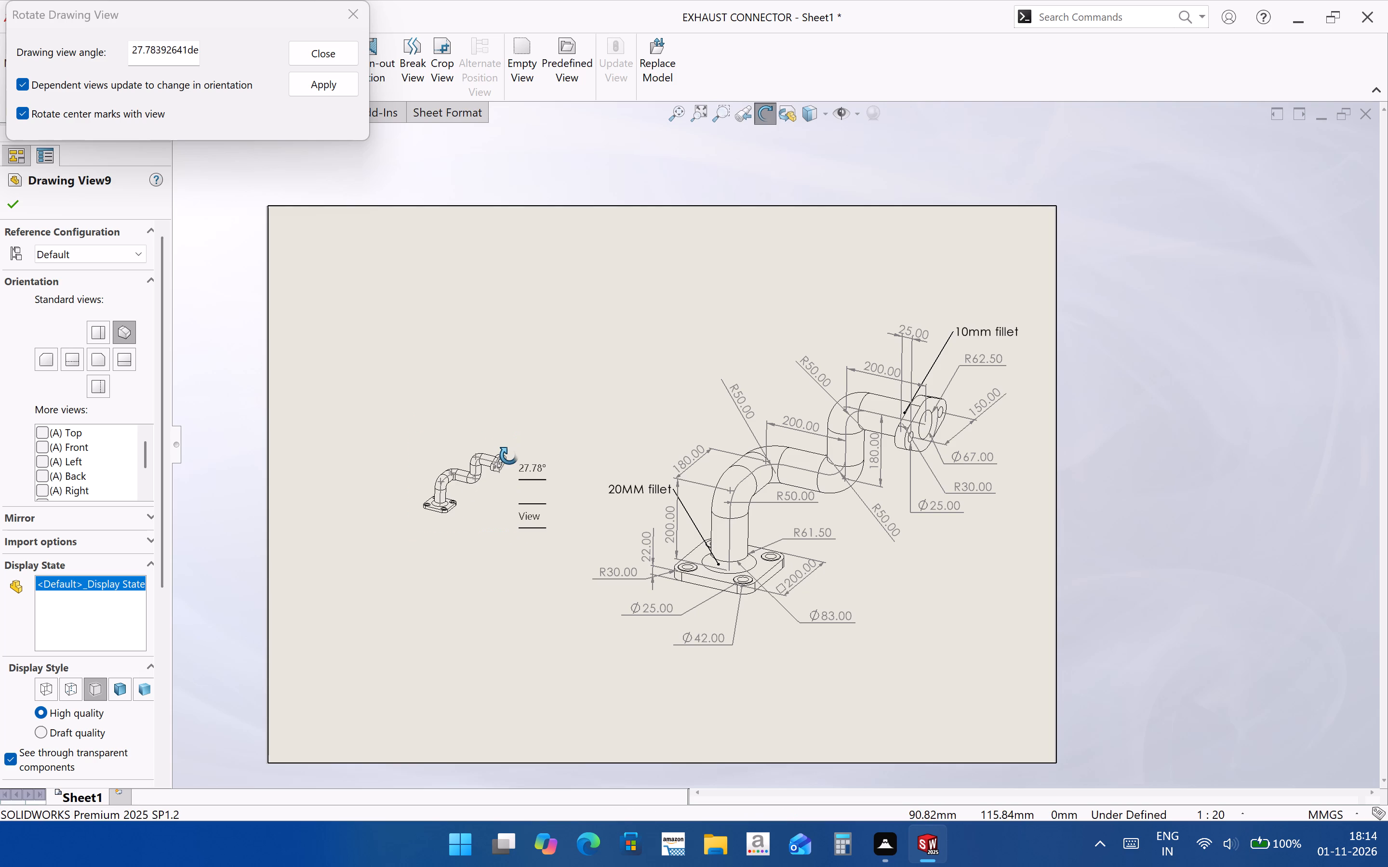
pyautogui.moveTo(509, 456); pyautogui.dragTo(507, 456)
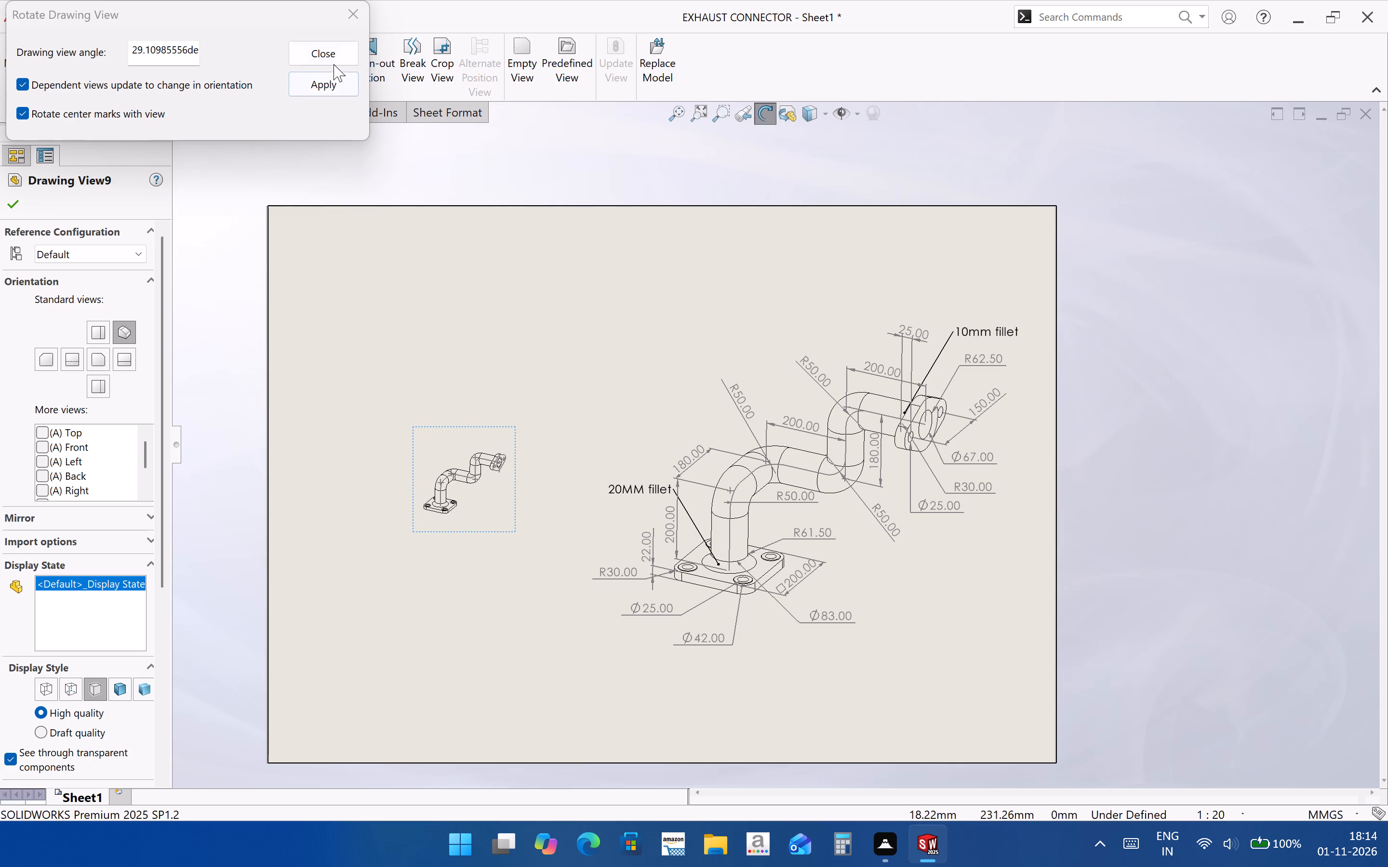
pyautogui.click(334, 64)
pyautogui.click(470, 618)
# Set the display style of the rotated isometric view to Shaded With Edges.
pyautogui.click(494, 515)
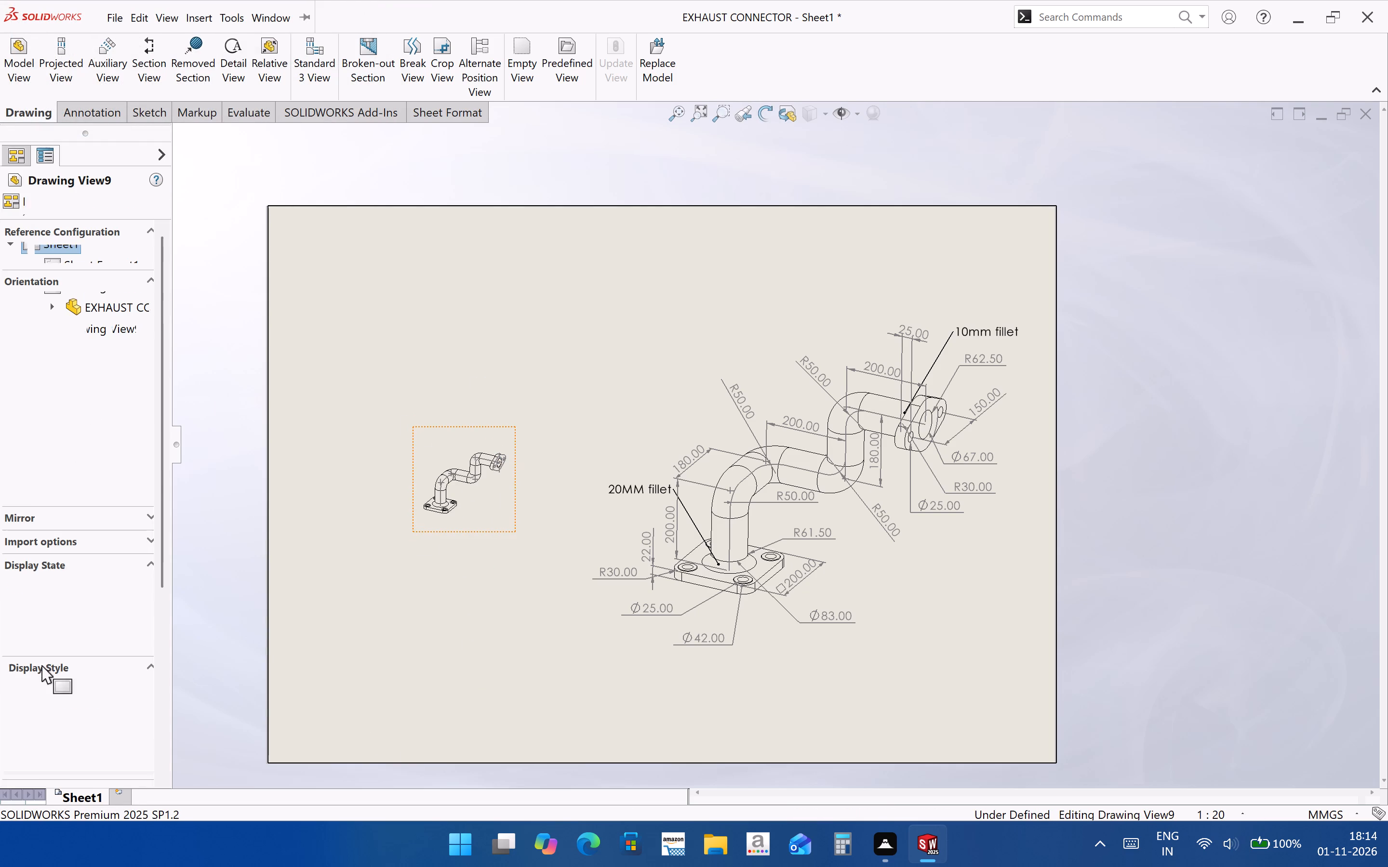
pyautogui.click(127, 686)
pyautogui.click(485, 584)
pyautogui.scroll(-2, 473, 499)
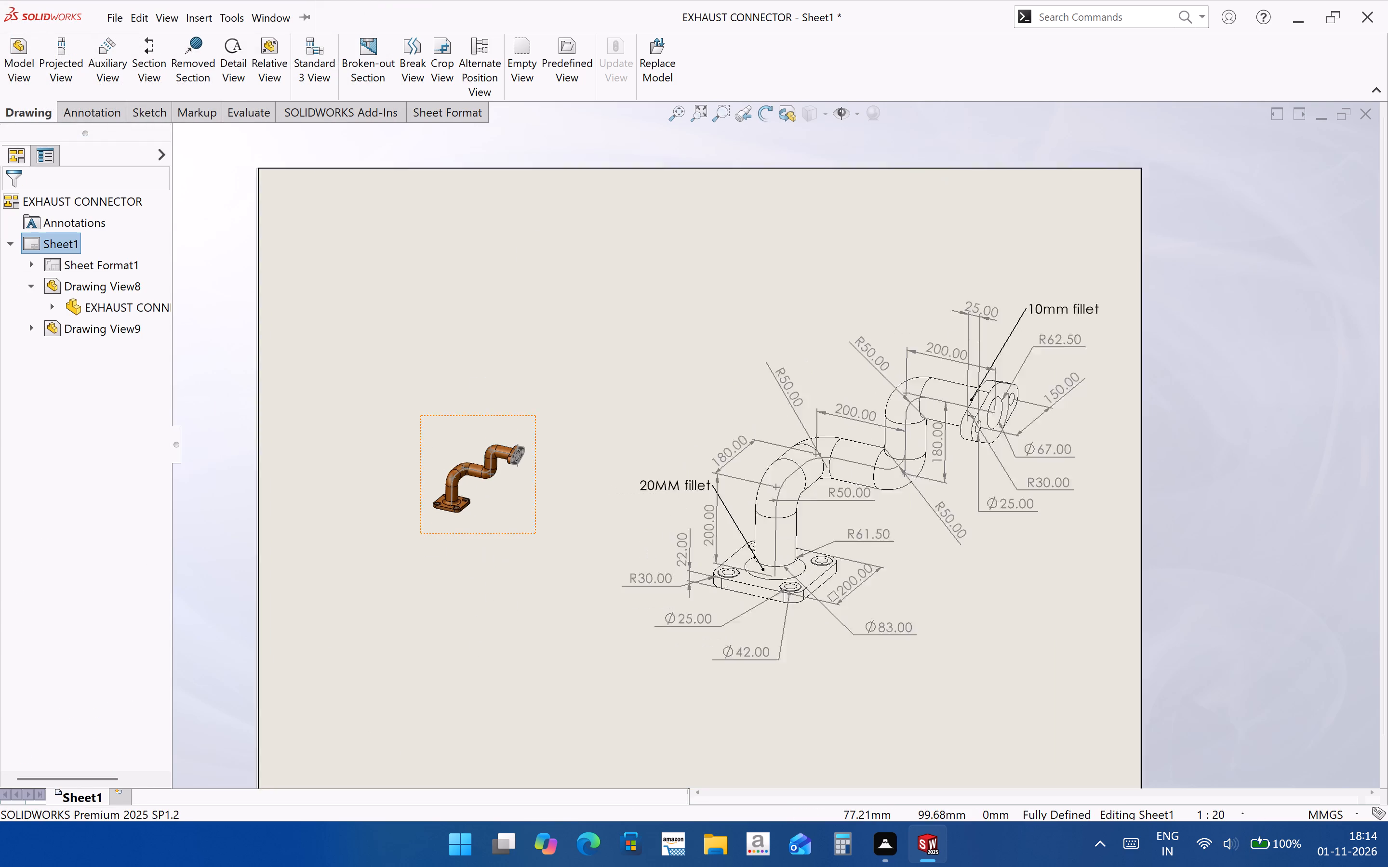
pyautogui.scroll(-1, 473, 499)
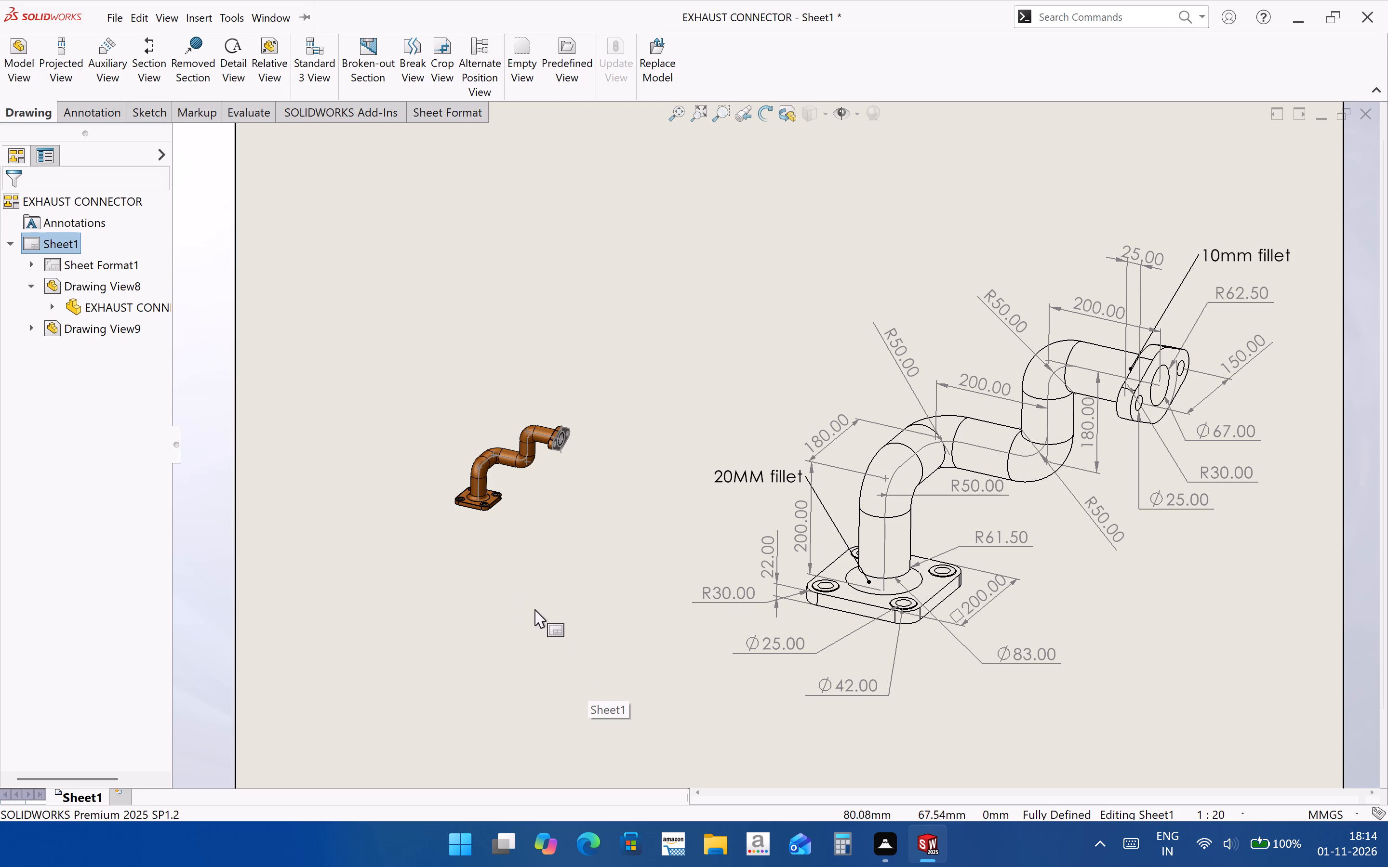
pyautogui.scroll(1, 538, 601)
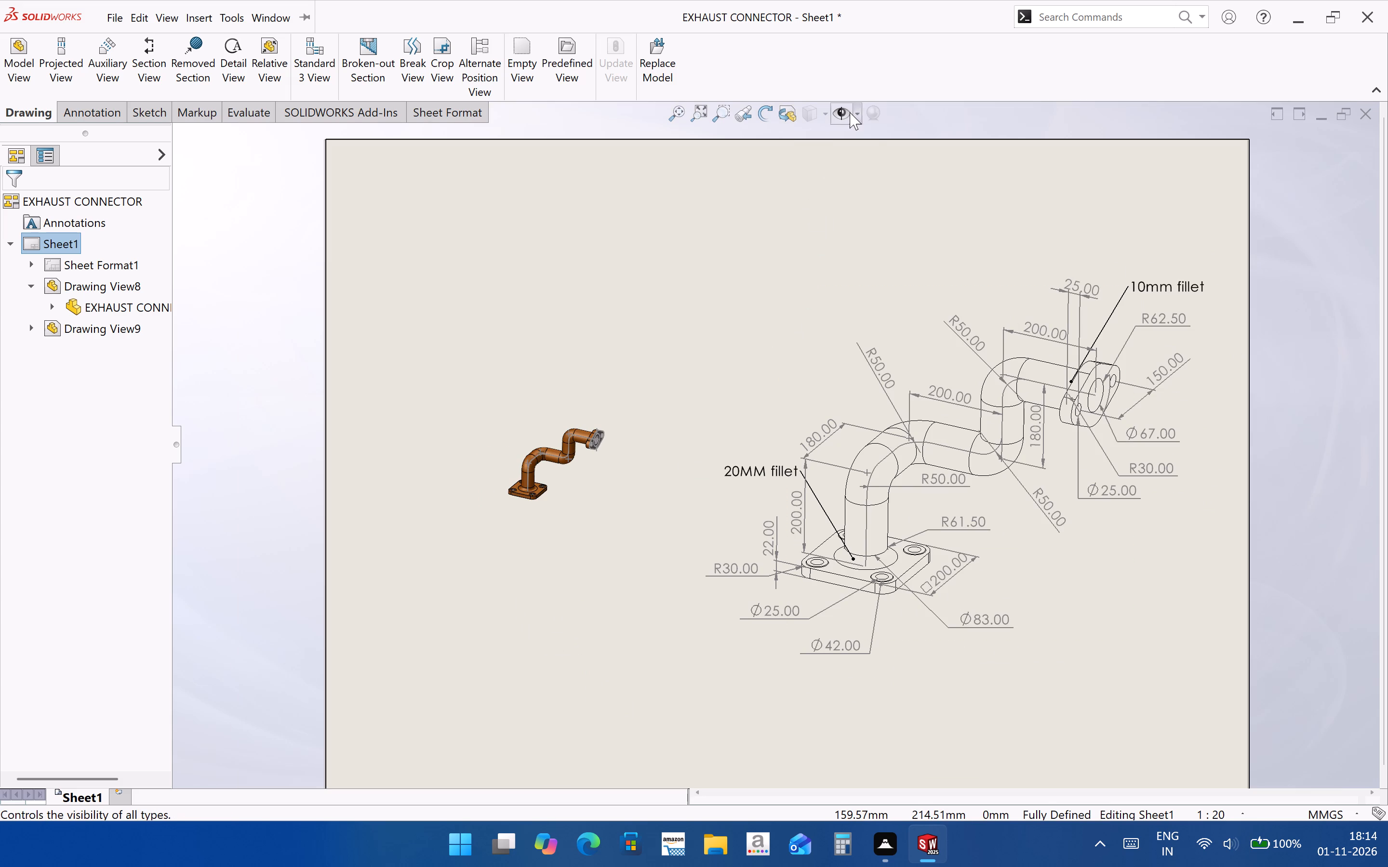
# Turn off the visibility of sketches in the drawing views.
pyautogui.click(855, 111)
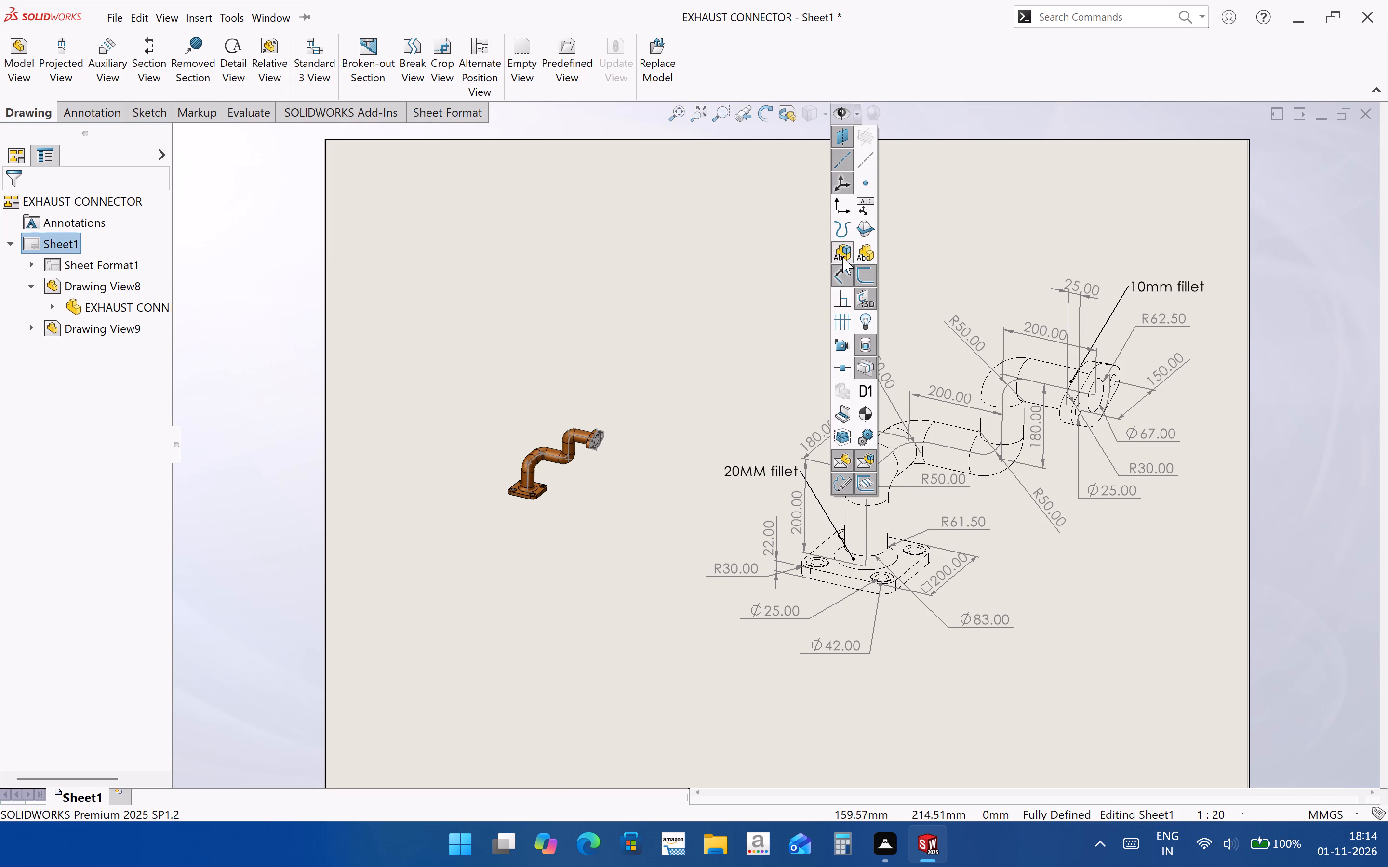
pyautogui.click(864, 279)
pyautogui.click(653, 639)
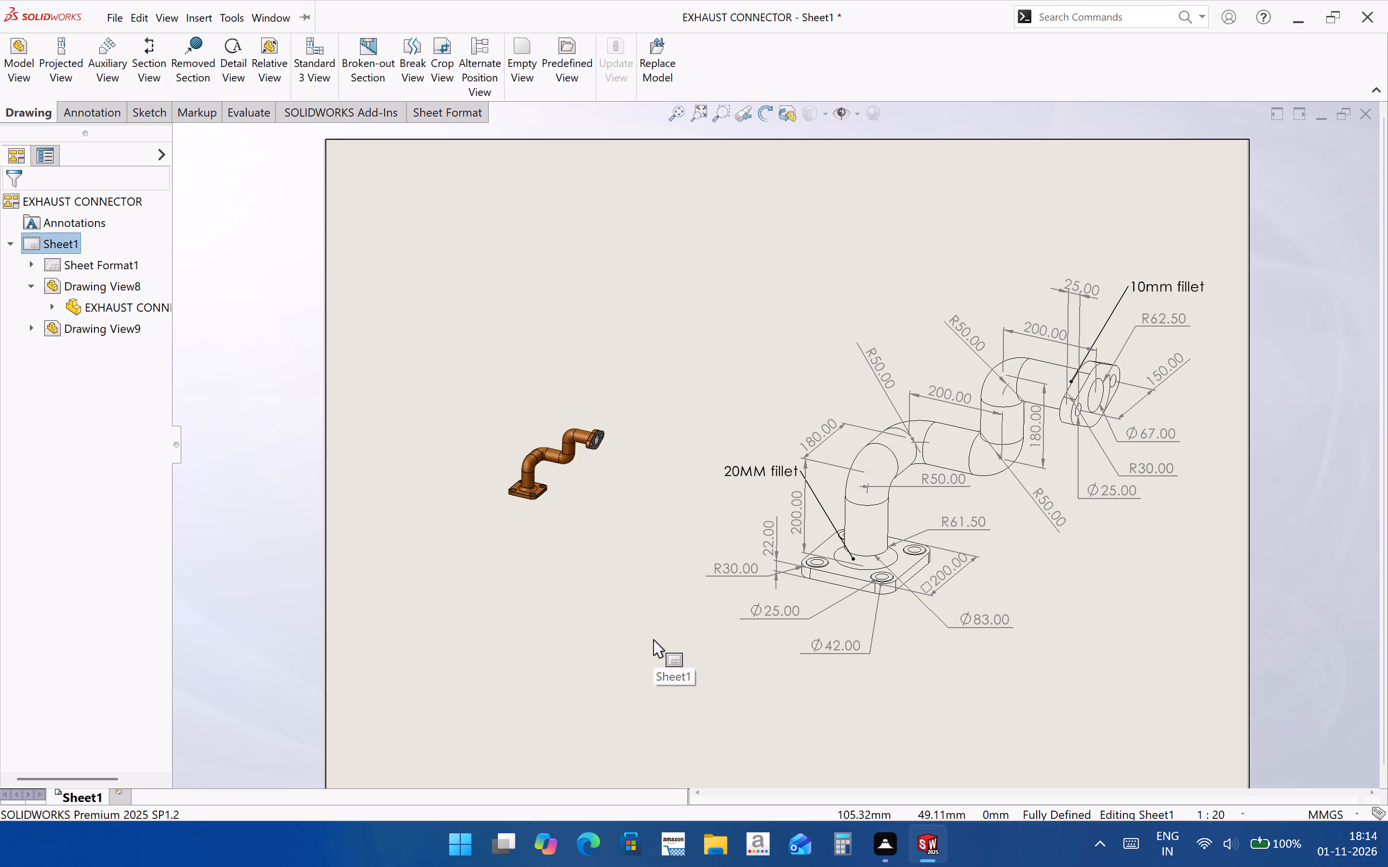
# Give the shaded isometric view a custom scale of 1:6.
pyautogui.click(597, 473)
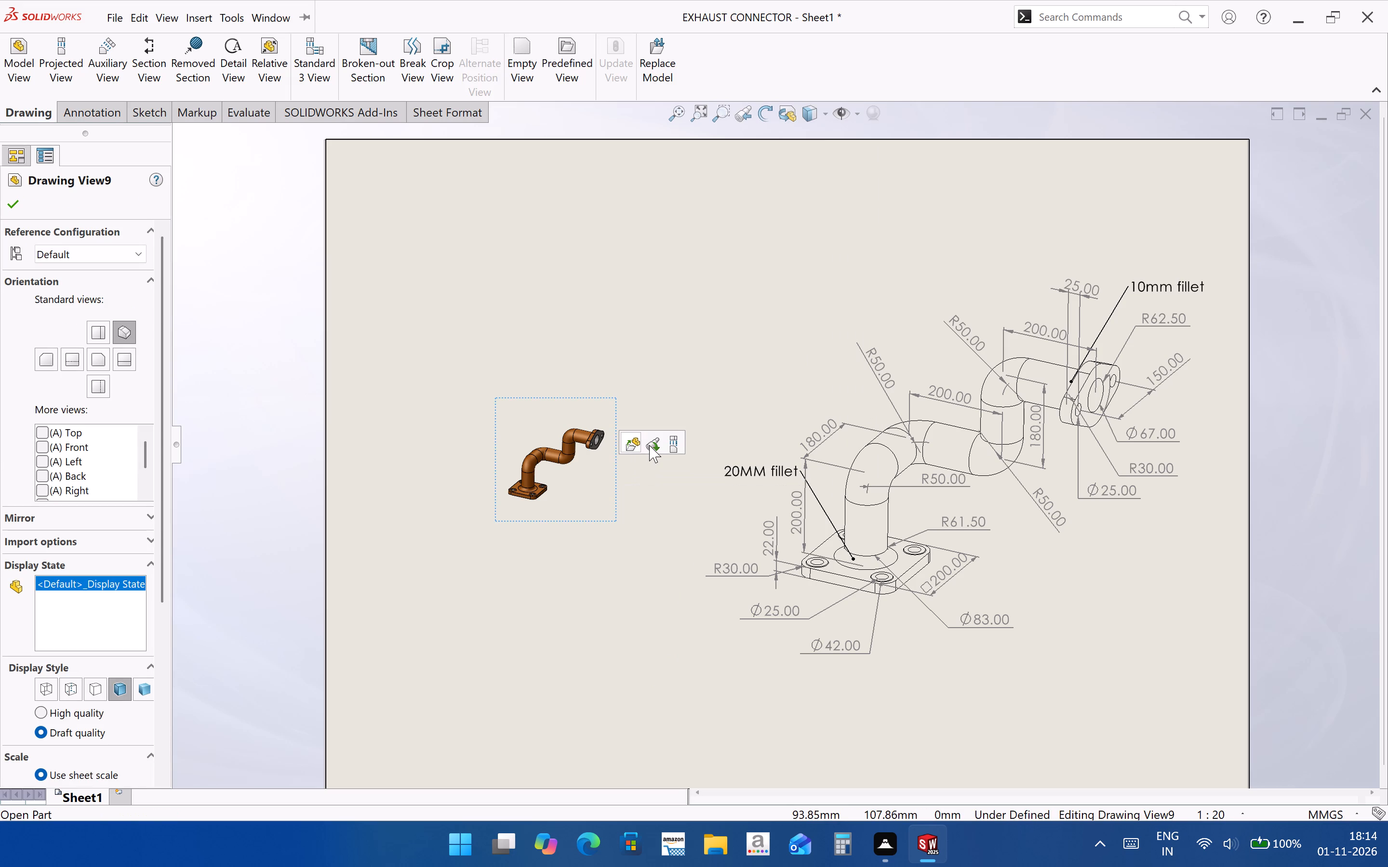
pyautogui.moveTo(159, 568); pyautogui.dragTo(155, 656)
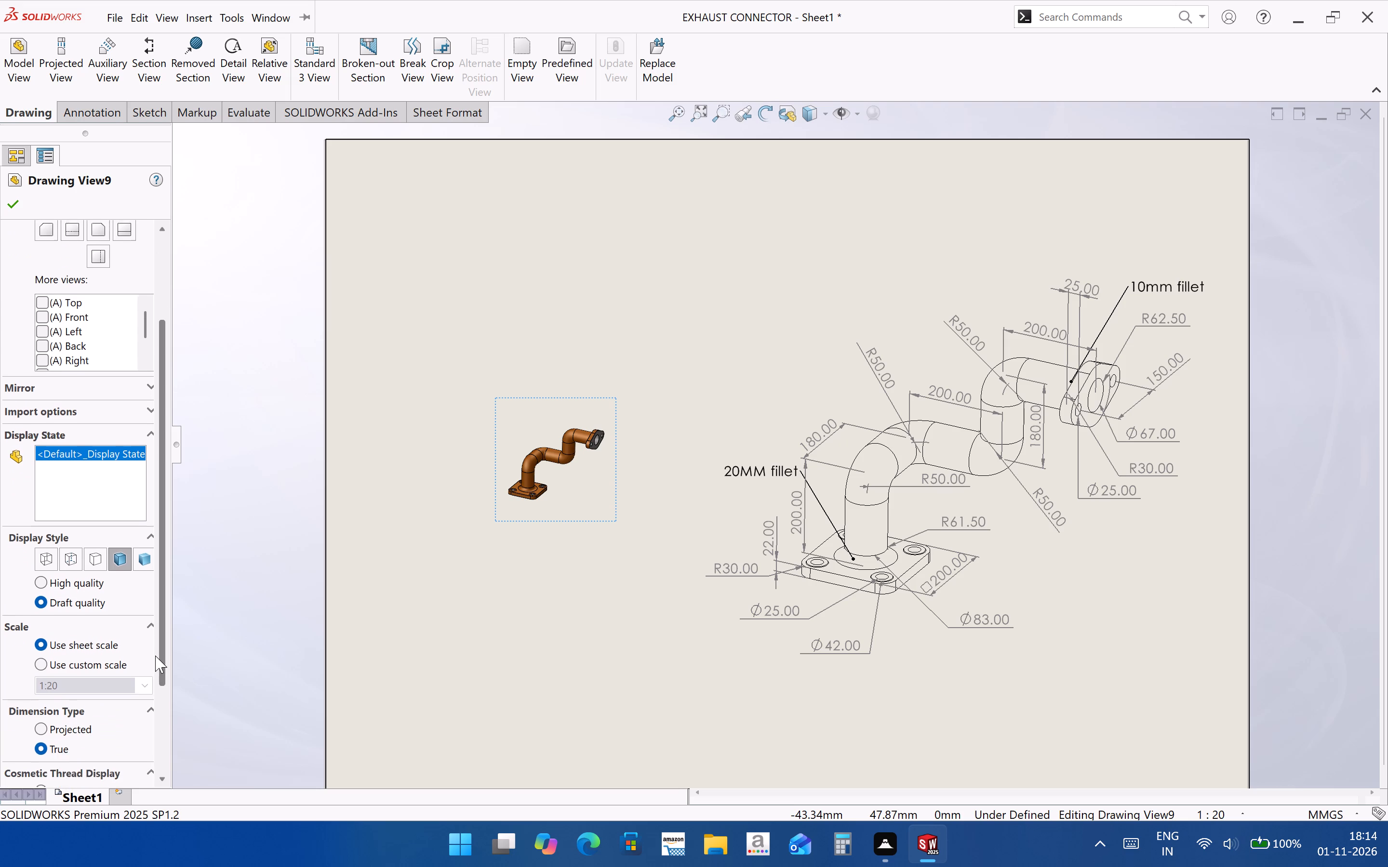
pyautogui.moveTo(155, 656); pyautogui.dragTo(155, 660)
pyautogui.click(103, 654)
pyautogui.doubleClick(103, 677)
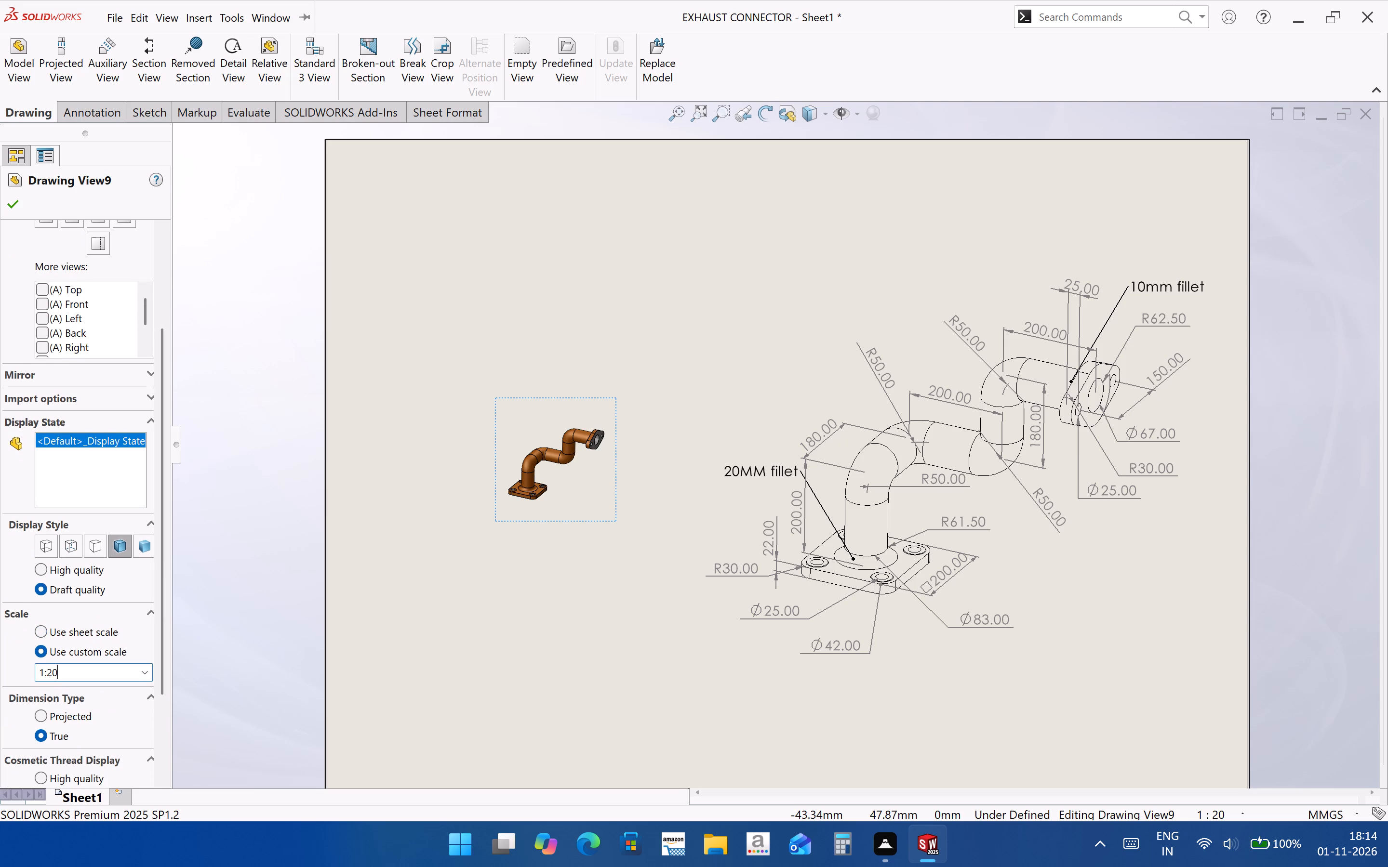
pyautogui.press('BackSpace')
pyautogui.press('BackSpace')
pyautogui.press('6')
pyautogui.press('Return')
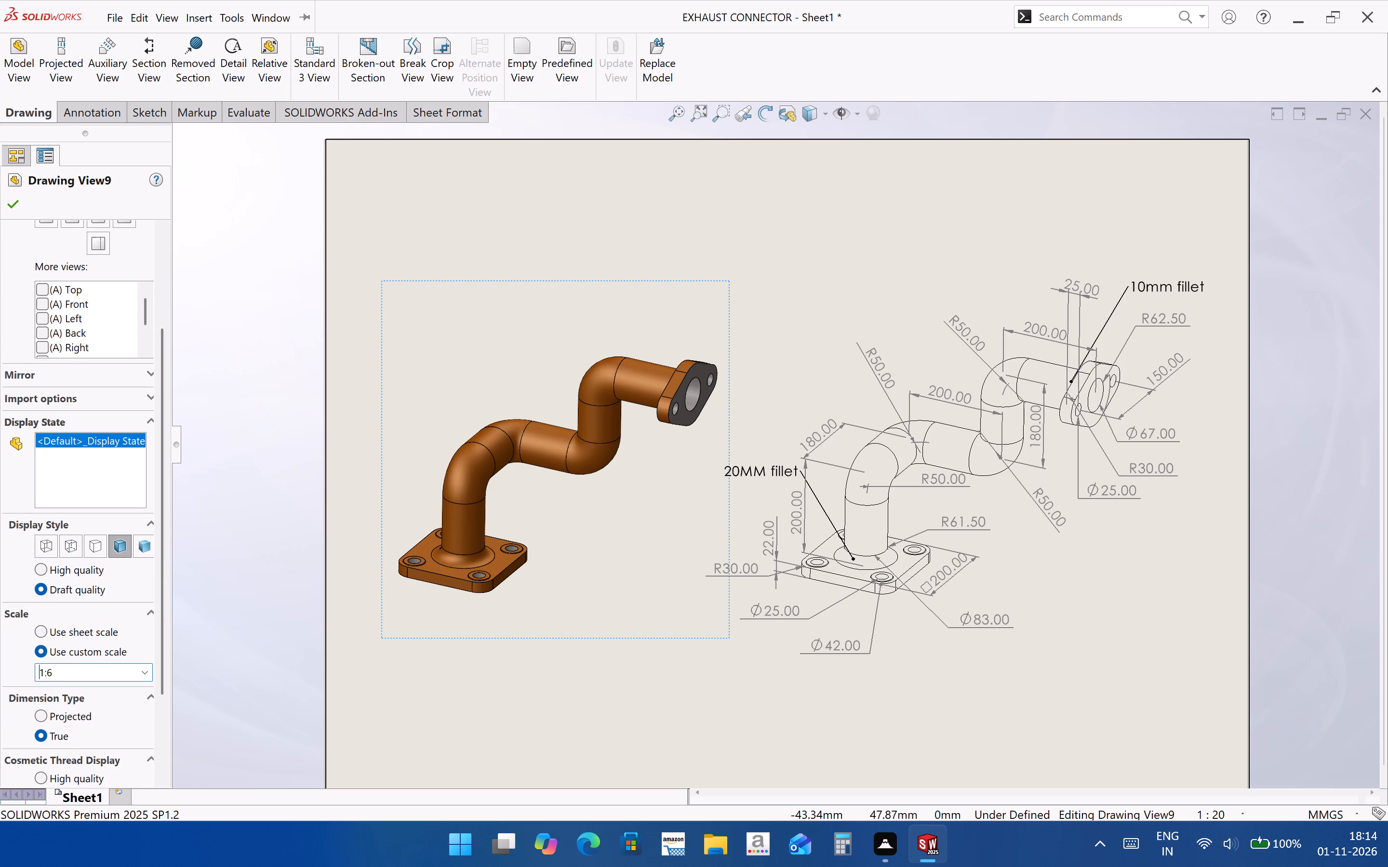
pyautogui.click(488, 693)
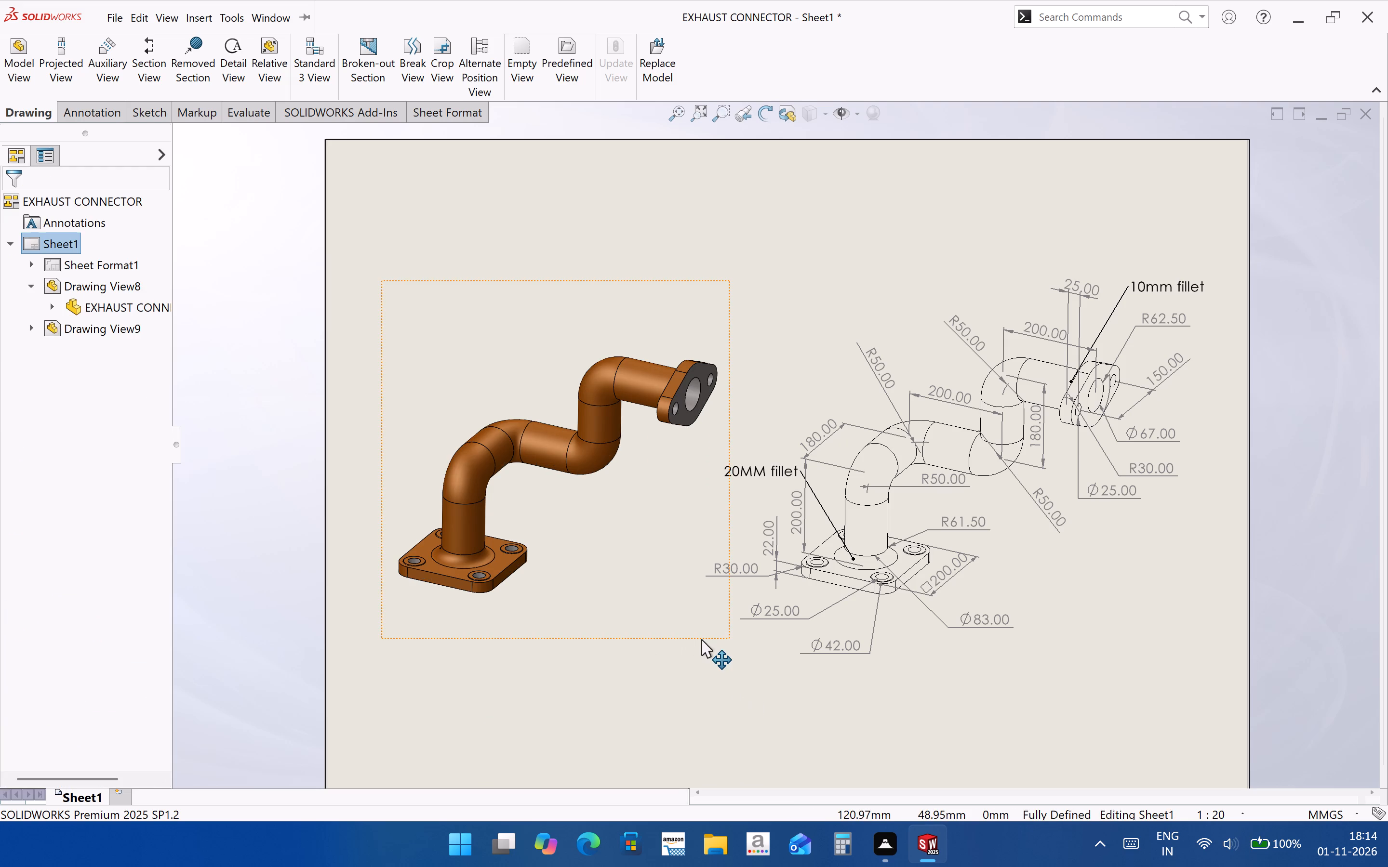
# Move the shaded view slightly right and up on the sheet, beside the dimensioned view.
pyautogui.moveTo(701, 639); pyautogui.dragTo(716, 627)
pyautogui.click(738, 699)
pyautogui.scroll(2, 617, 620)
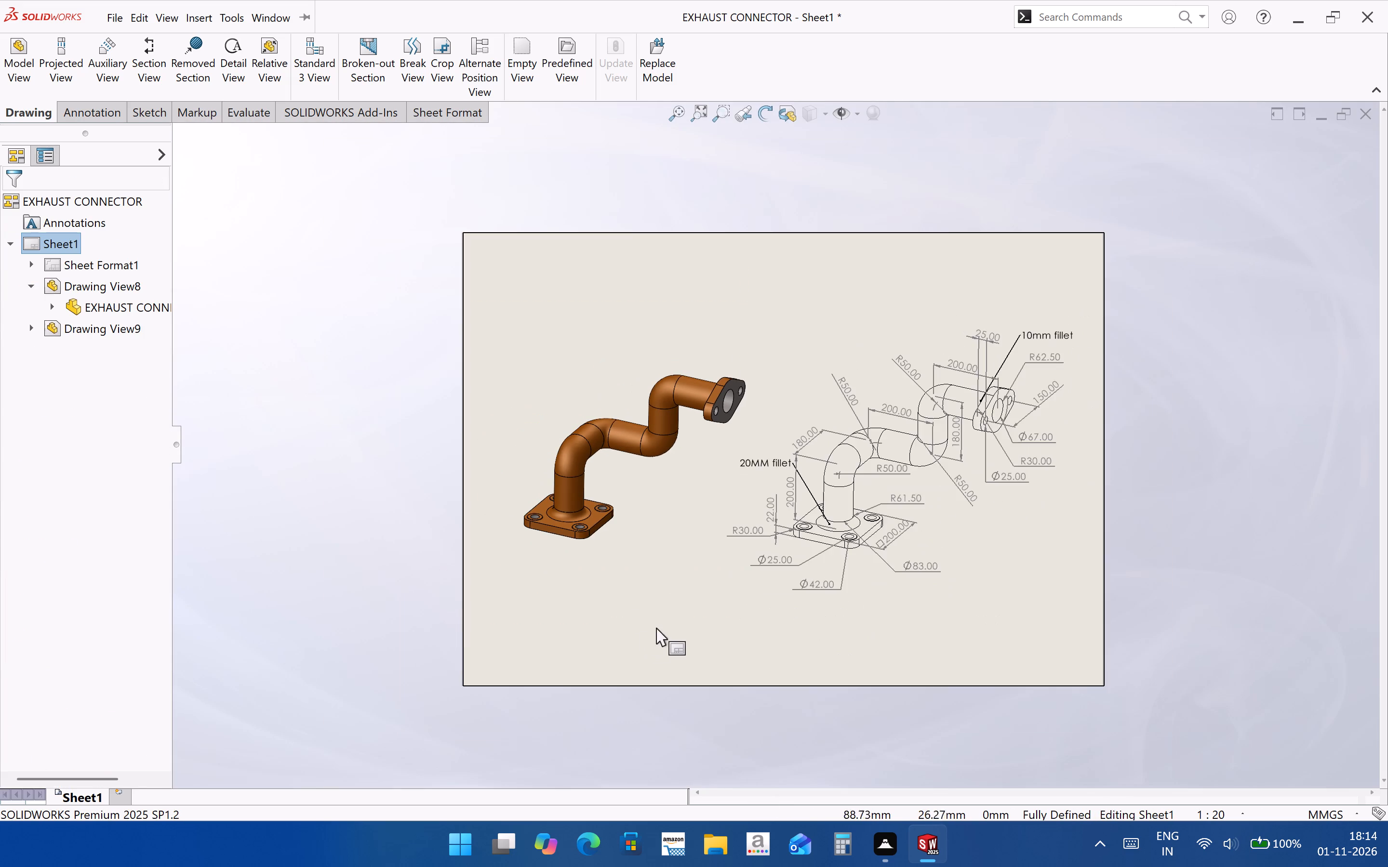
pyautogui.scroll(-2, 656, 627)
pyautogui.moveTo(656, 627); pyautogui.dragTo(599, 700, button='middle')
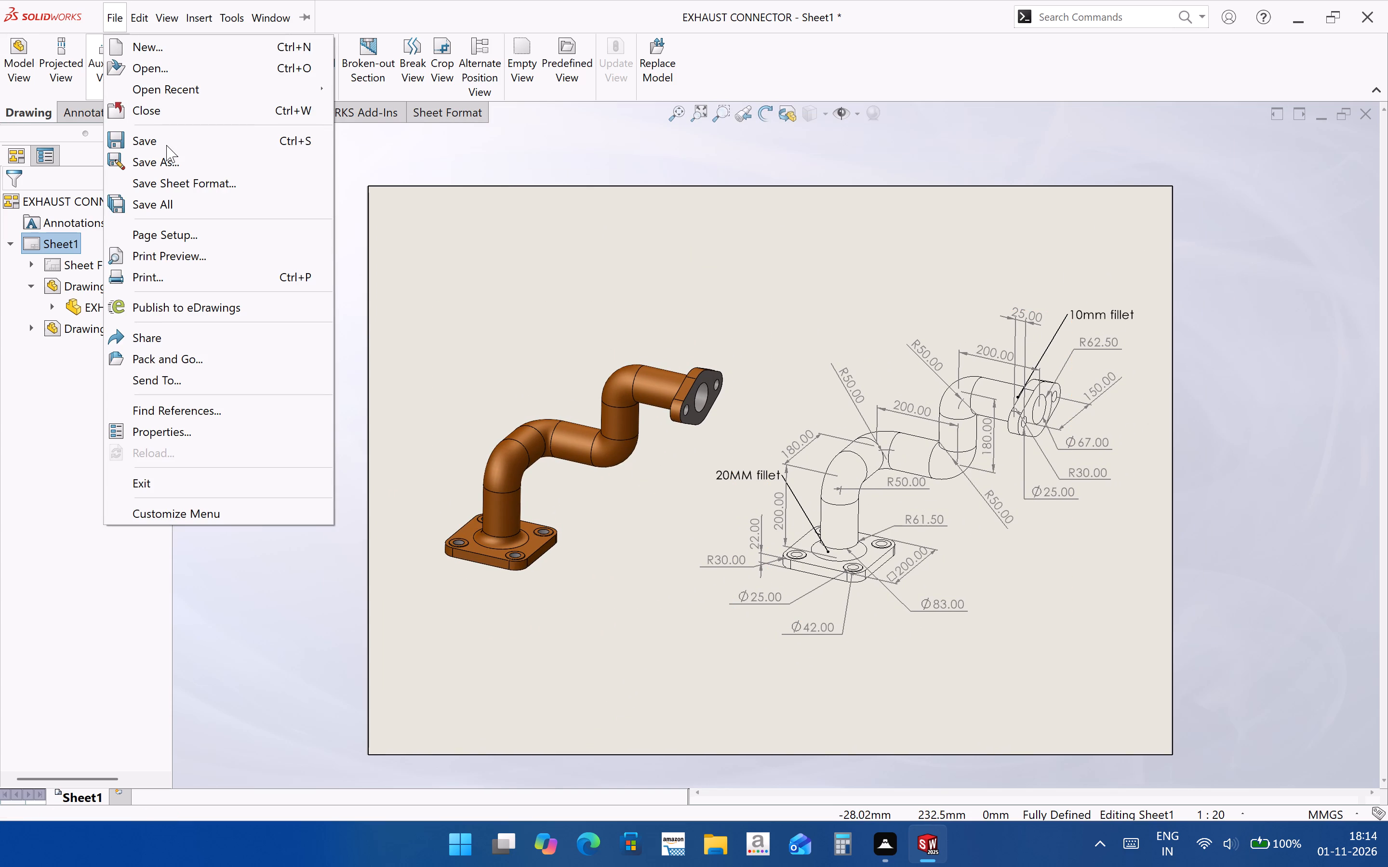
# Save the drawing as EXHAUST CONNECTOR in the Solidworks documents folder, together with its modified part.
pyautogui.click(166, 145)
pyautogui.click(408, 375)
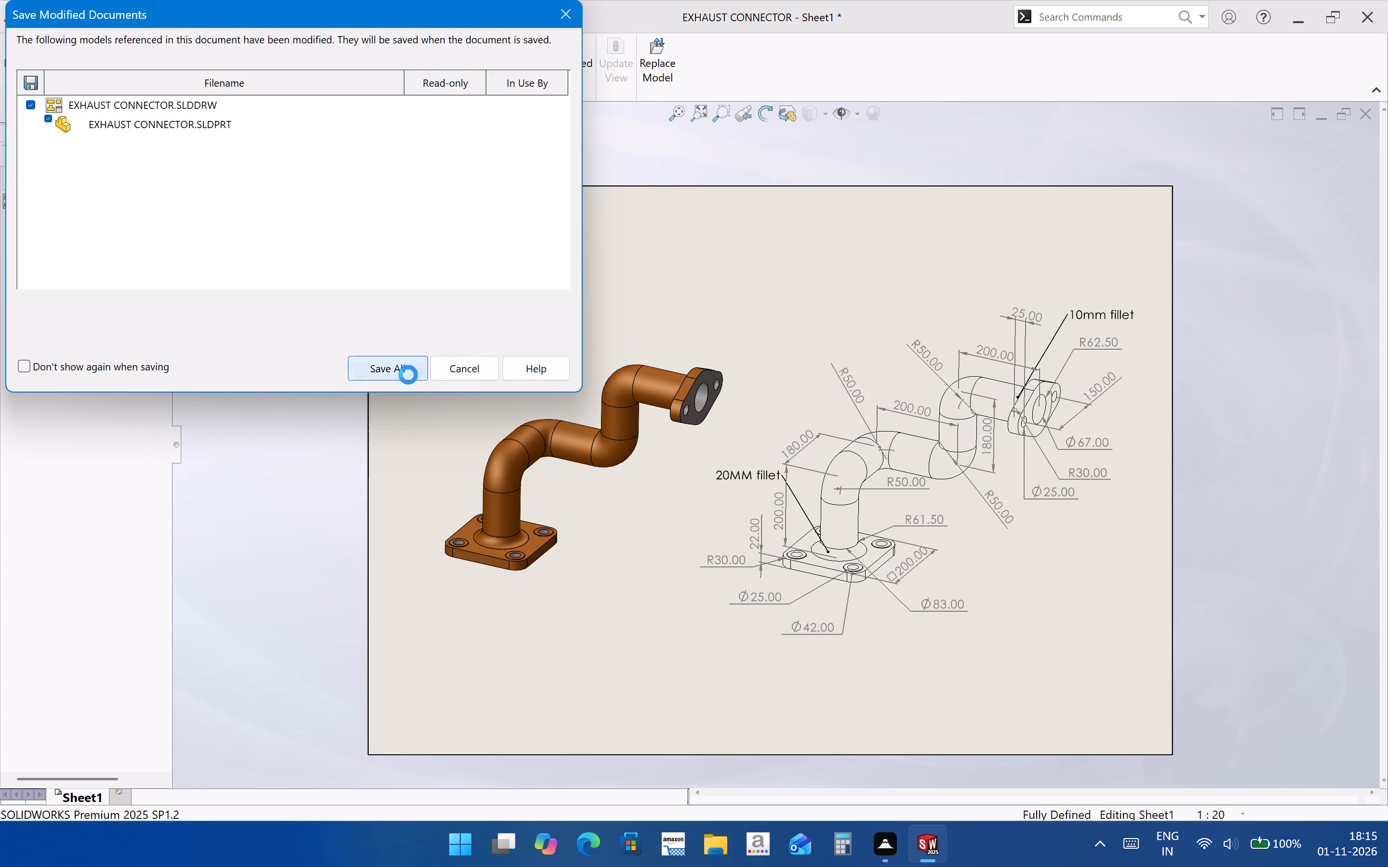
pyautogui.click(684, 439)
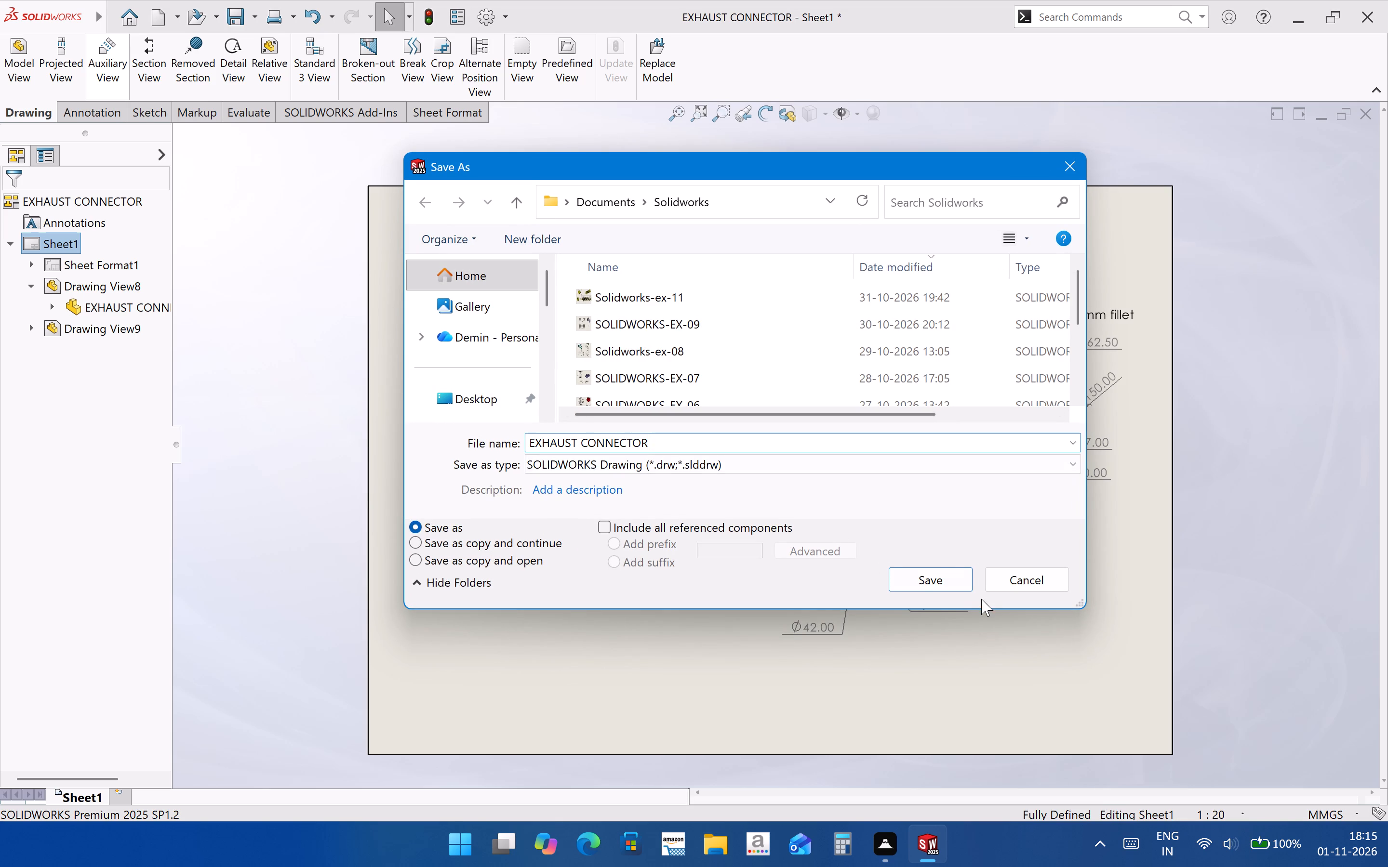
pyautogui.click(955, 575)
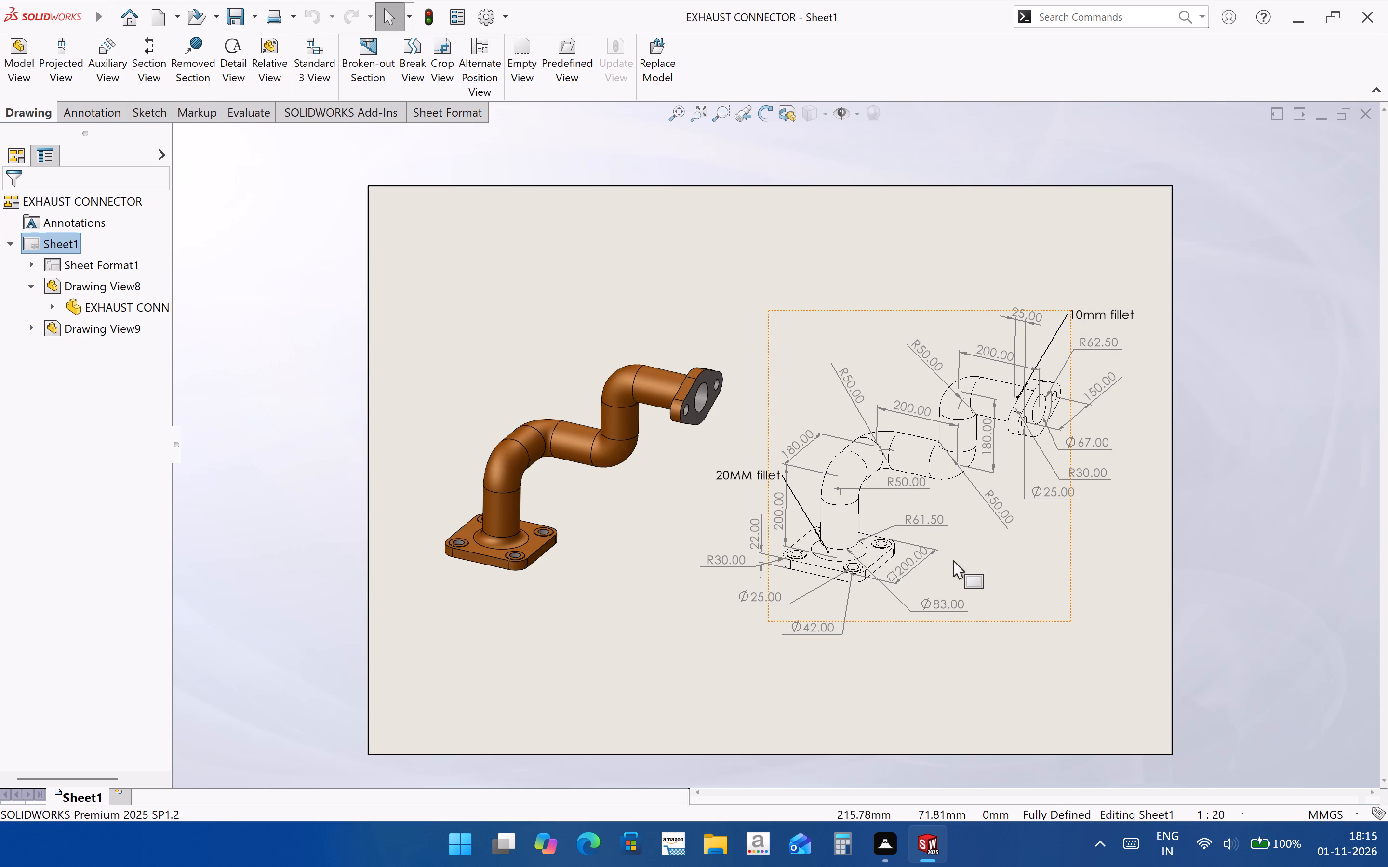
# Save a PDF copy of the drawing as EXHAUST CONNECTOR in the Solidworks folder.
pyautogui.click(179, 171)
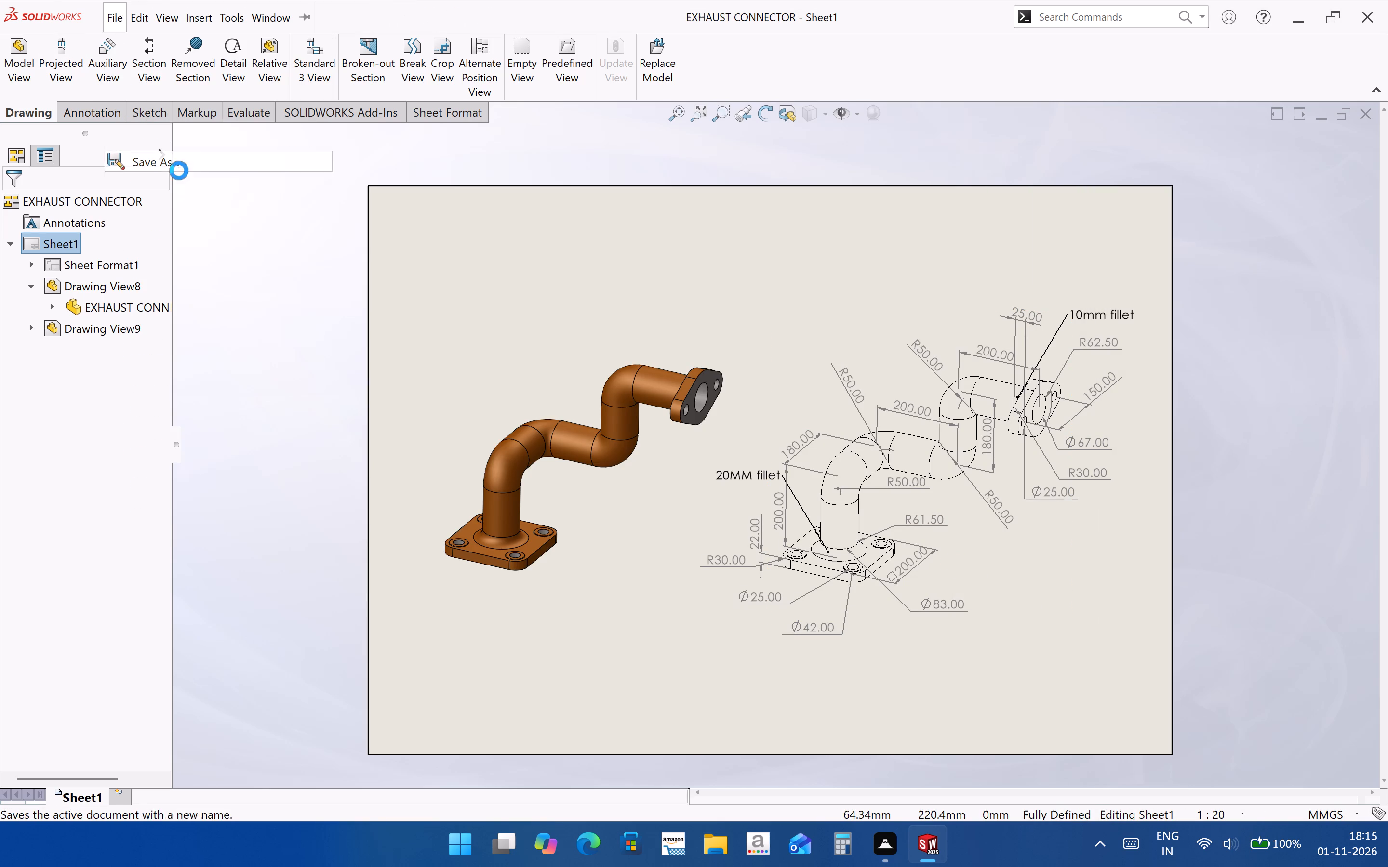
pyautogui.click(731, 460)
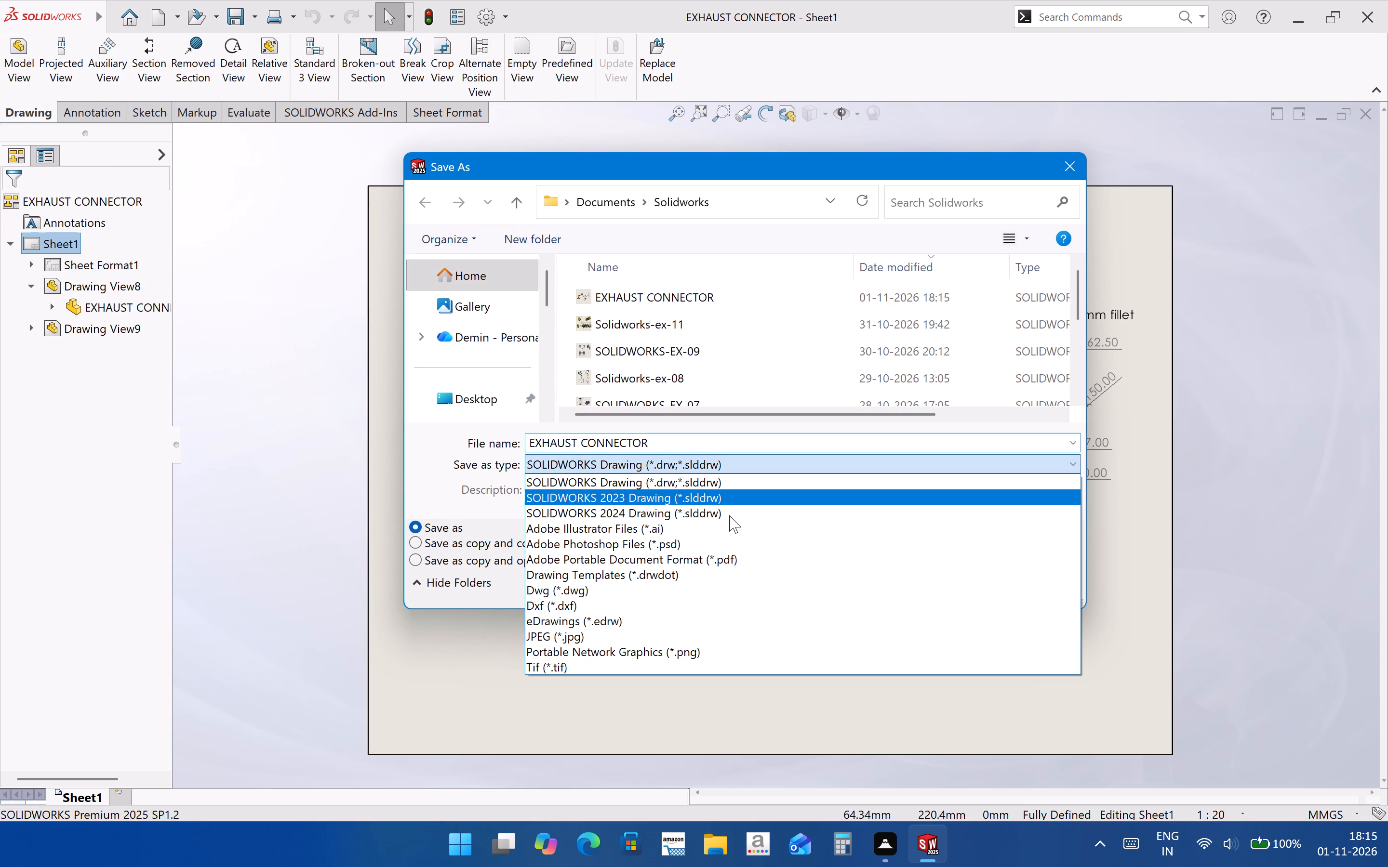
pyautogui.click(708, 561)
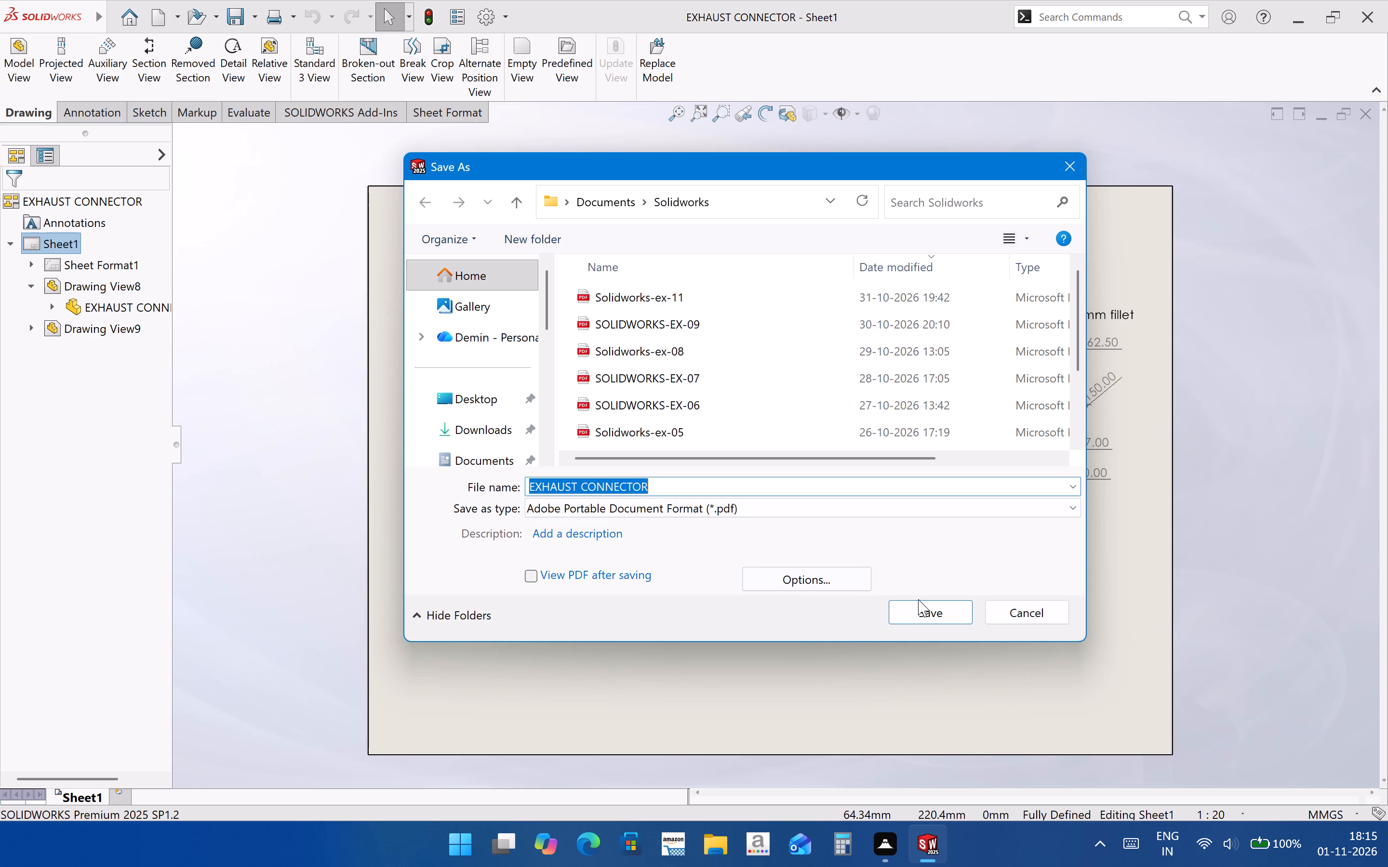
pyautogui.click(929, 605)
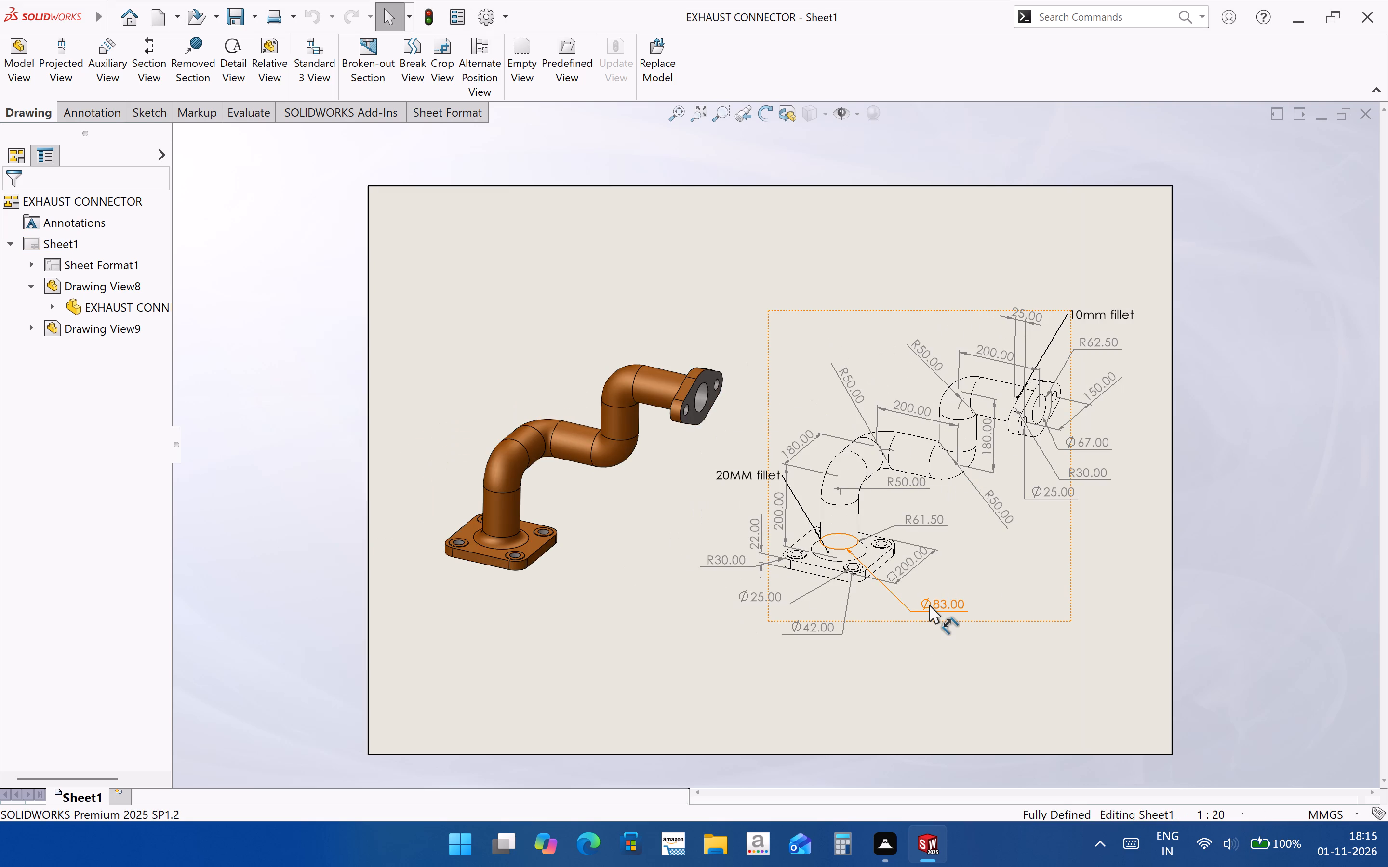